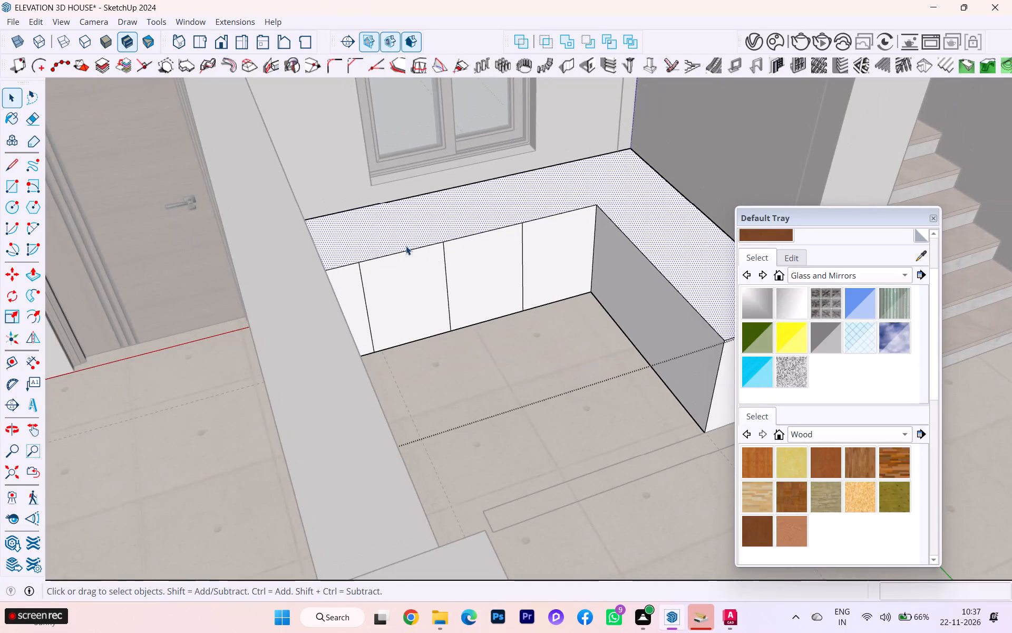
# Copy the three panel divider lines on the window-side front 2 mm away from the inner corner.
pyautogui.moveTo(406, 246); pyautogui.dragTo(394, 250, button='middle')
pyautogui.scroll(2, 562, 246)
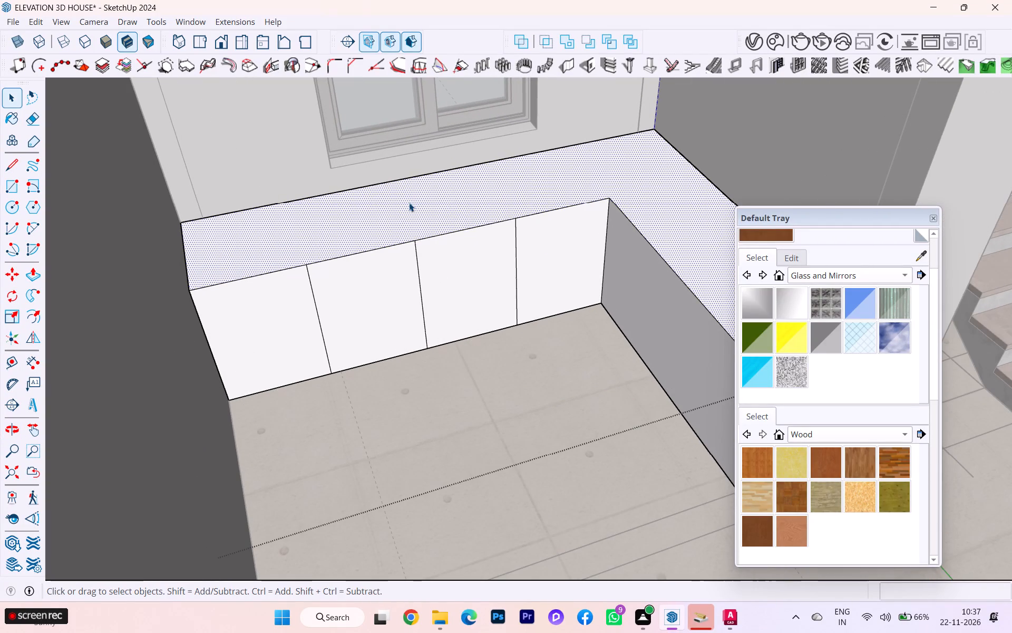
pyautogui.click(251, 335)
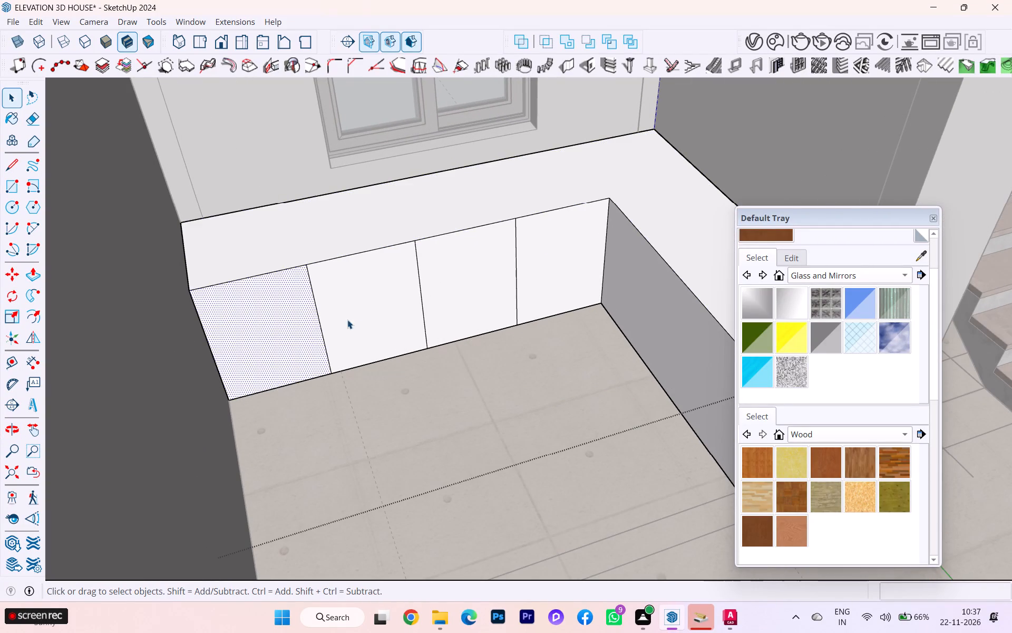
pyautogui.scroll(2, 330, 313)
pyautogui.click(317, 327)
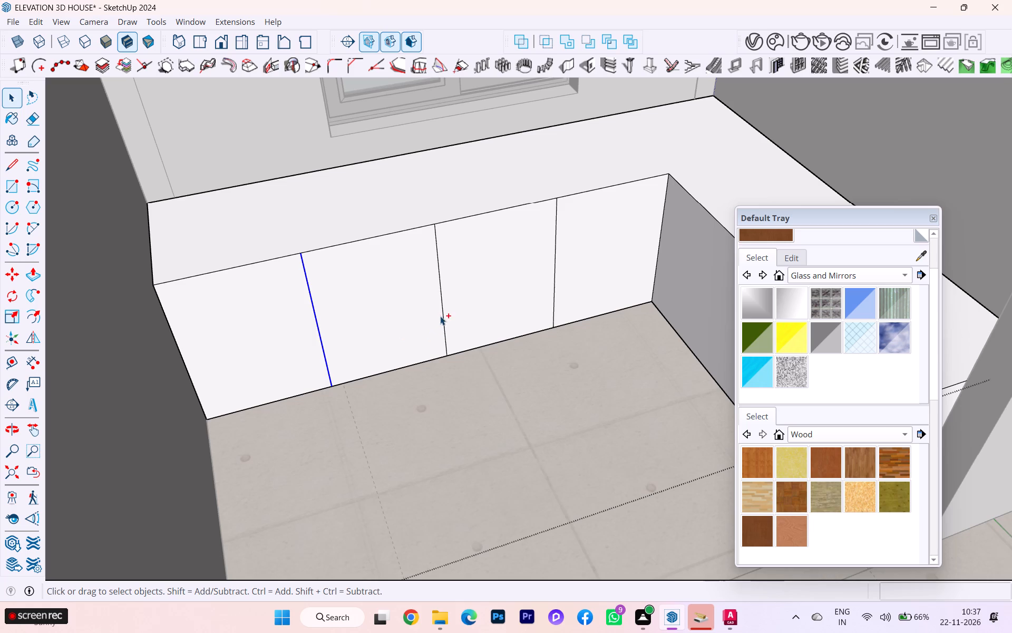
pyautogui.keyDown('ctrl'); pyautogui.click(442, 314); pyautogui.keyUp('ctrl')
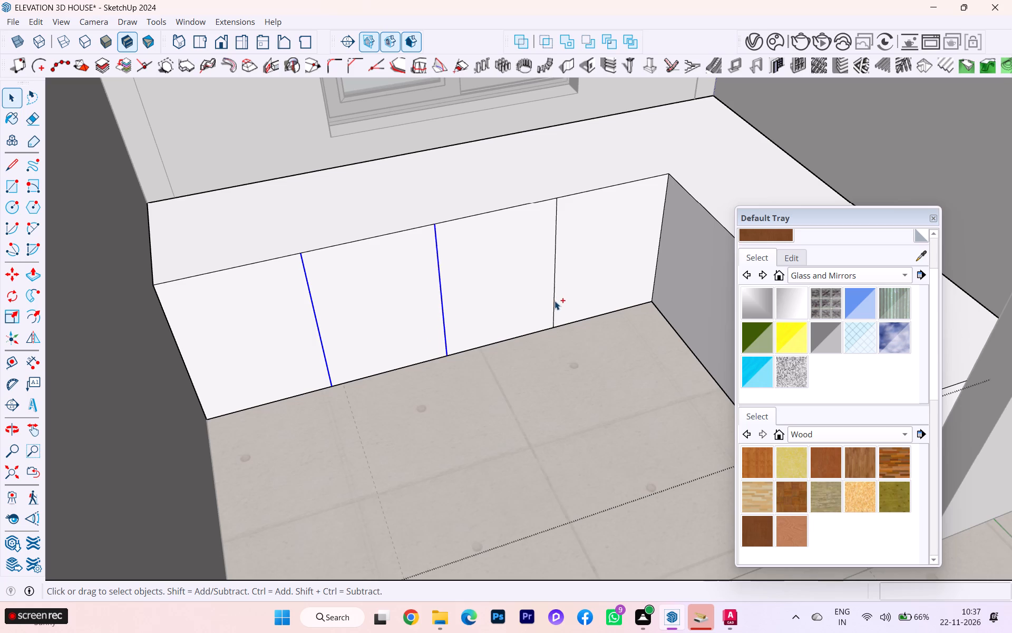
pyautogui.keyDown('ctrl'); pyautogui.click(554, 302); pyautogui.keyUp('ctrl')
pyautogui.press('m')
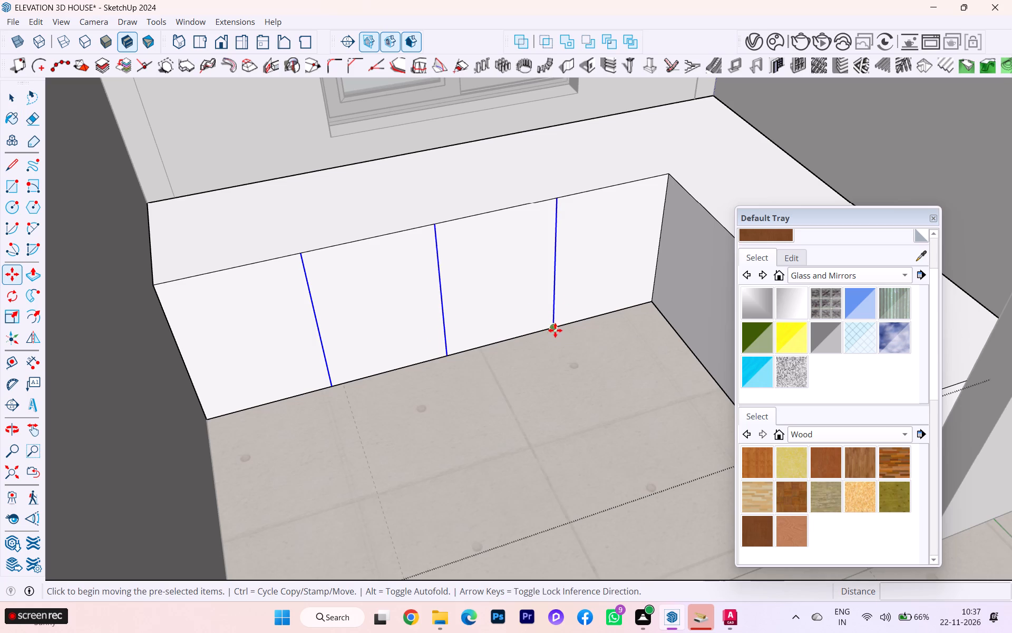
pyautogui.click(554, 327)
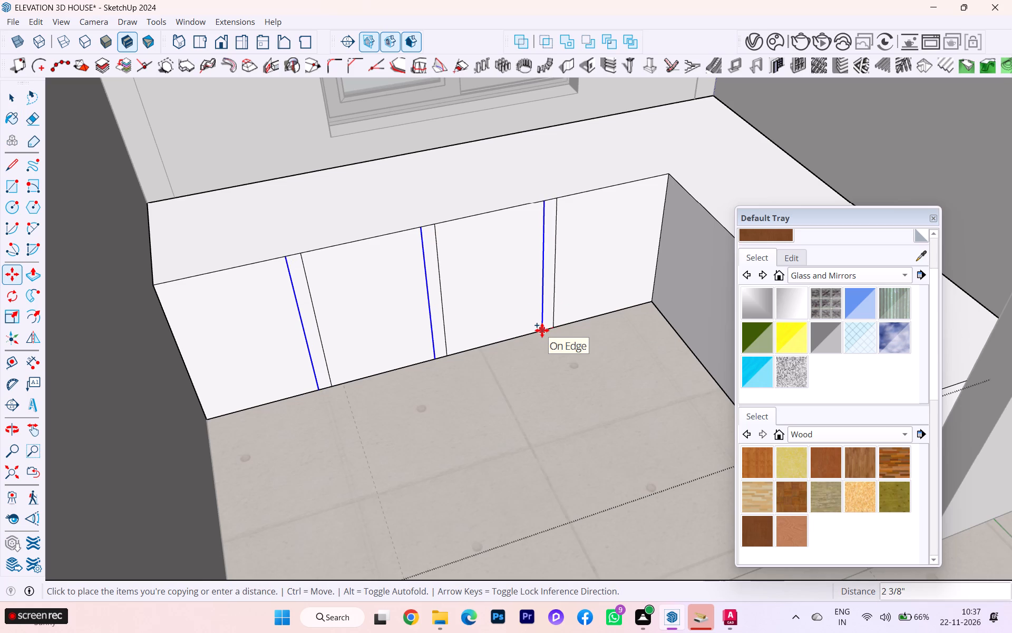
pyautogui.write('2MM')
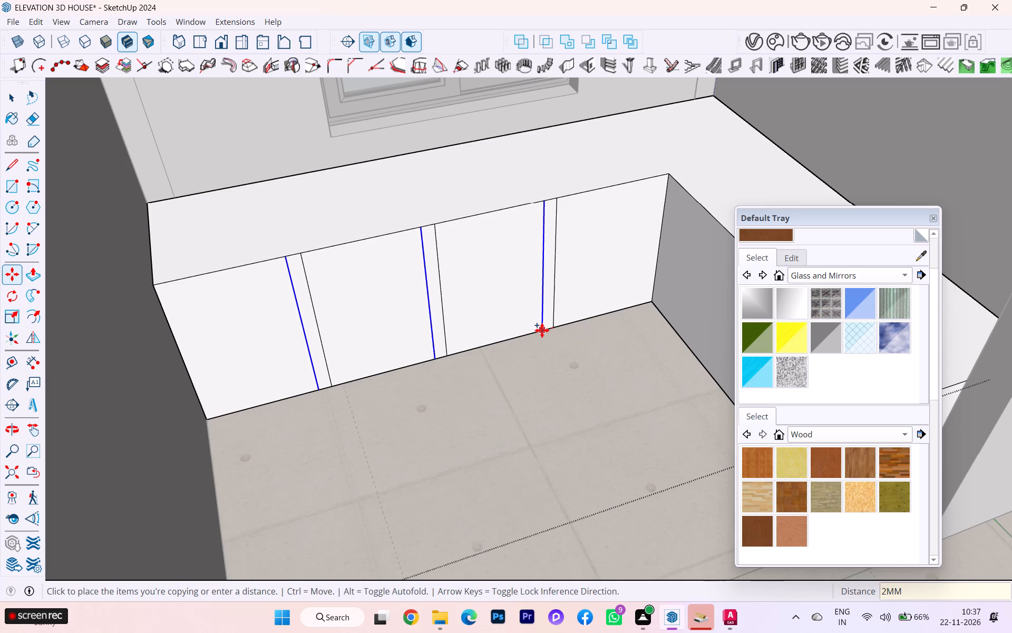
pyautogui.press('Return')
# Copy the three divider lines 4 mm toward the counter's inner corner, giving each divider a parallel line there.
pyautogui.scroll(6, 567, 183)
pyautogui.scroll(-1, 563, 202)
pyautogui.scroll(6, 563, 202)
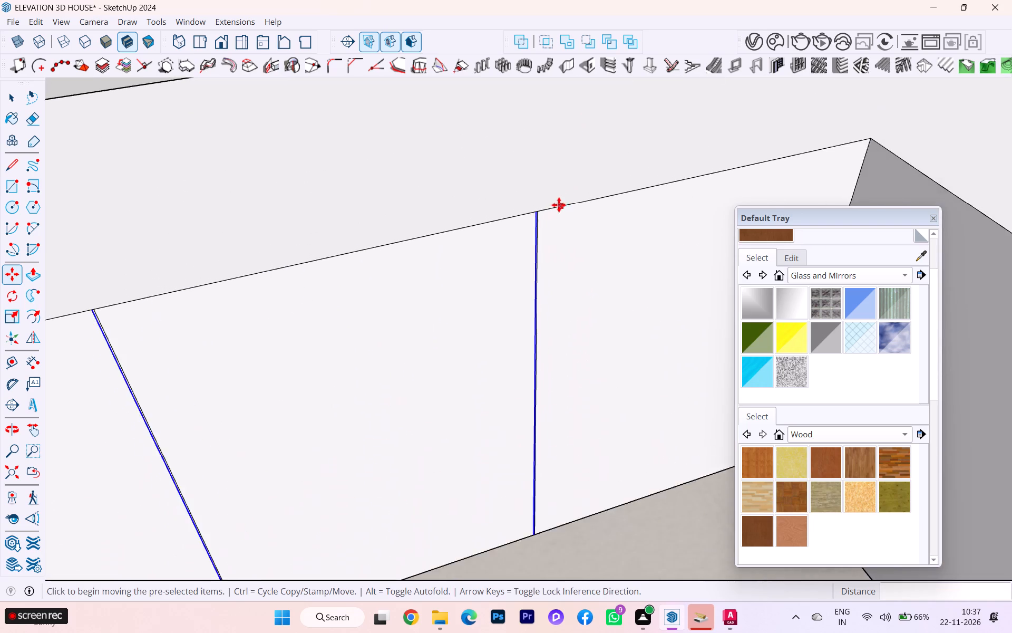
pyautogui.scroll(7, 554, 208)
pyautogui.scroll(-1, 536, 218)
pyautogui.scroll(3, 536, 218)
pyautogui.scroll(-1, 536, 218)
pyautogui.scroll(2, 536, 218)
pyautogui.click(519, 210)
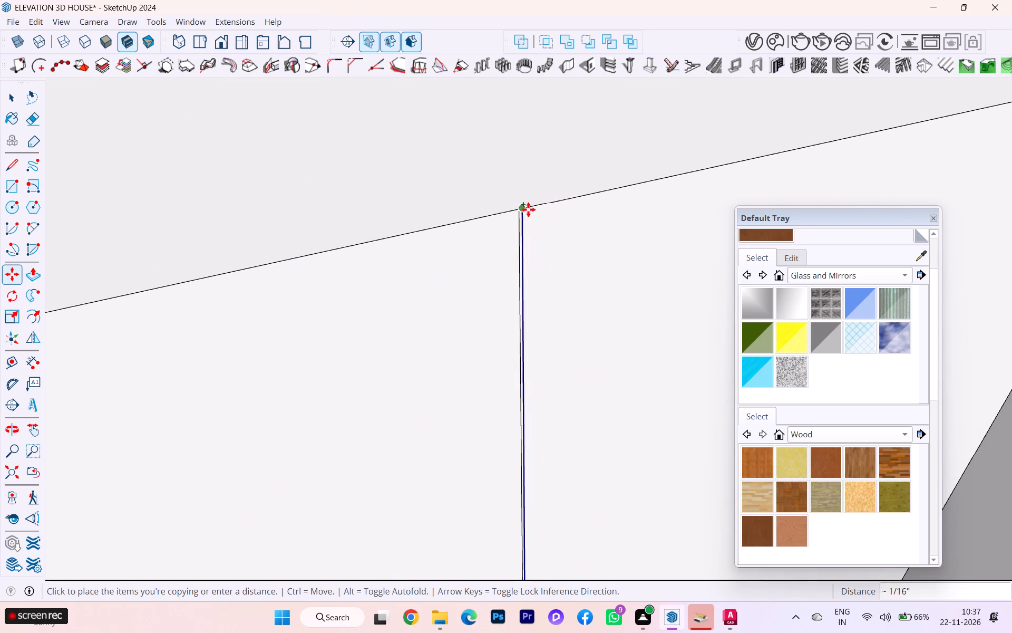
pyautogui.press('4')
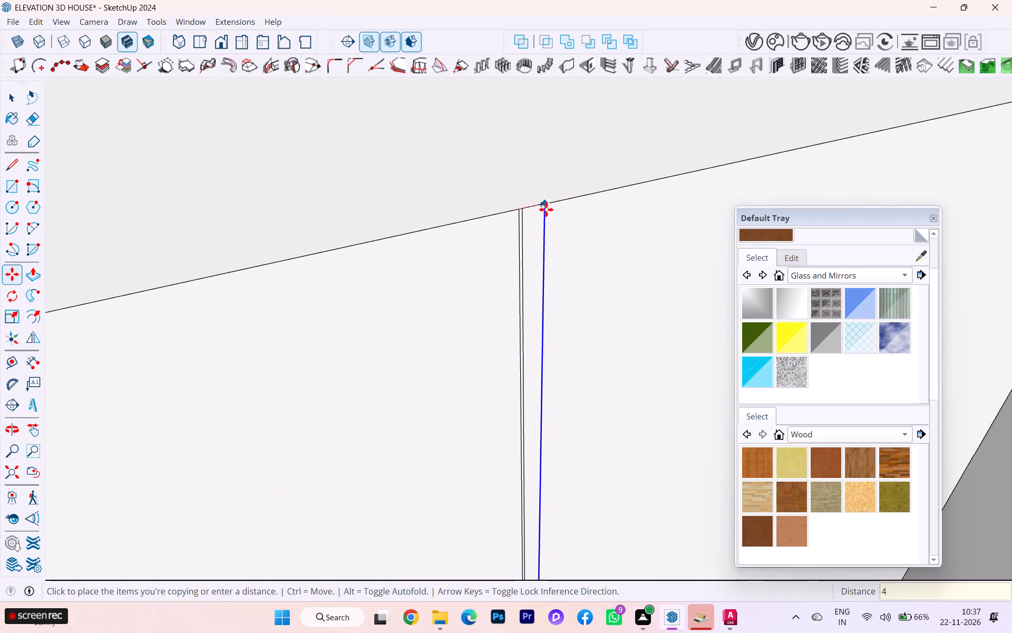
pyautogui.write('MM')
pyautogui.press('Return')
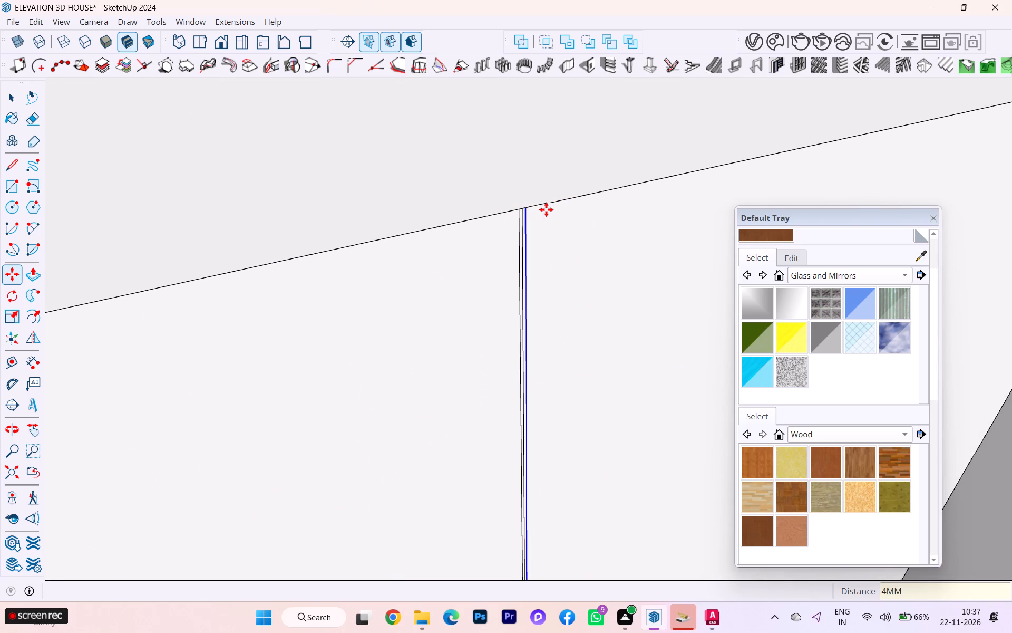
# Undo the divider line copies and the four-panel division, returning the window-side front to one plain face.
pyautogui.click(13, 102)
pyautogui.scroll(2, 495, 191)
pyautogui.scroll(-1, 495, 191)
pyautogui.scroll(2, 495, 191)
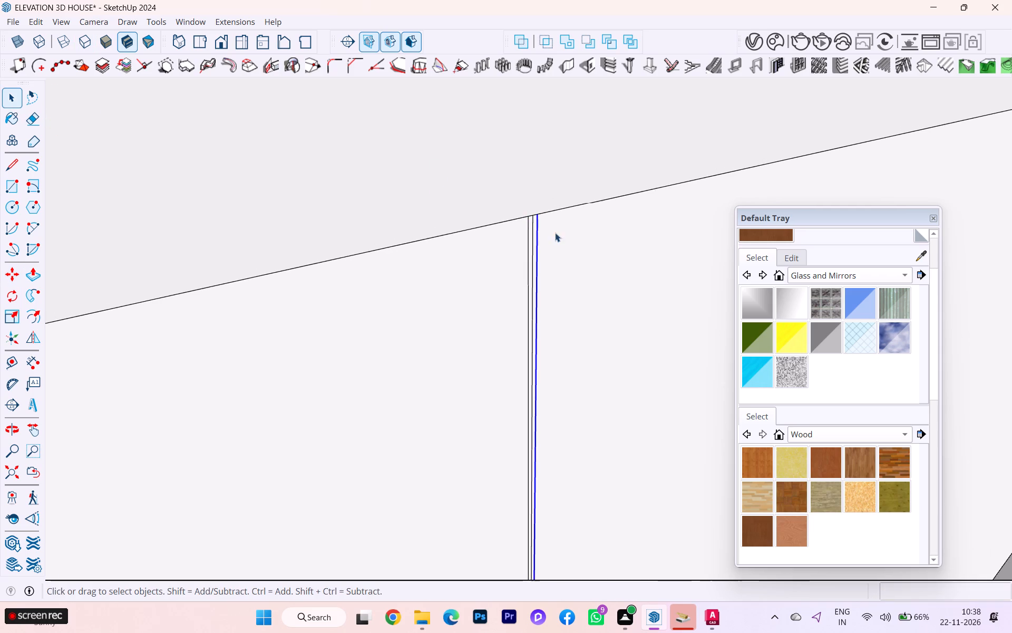
pyautogui.click(532, 238)
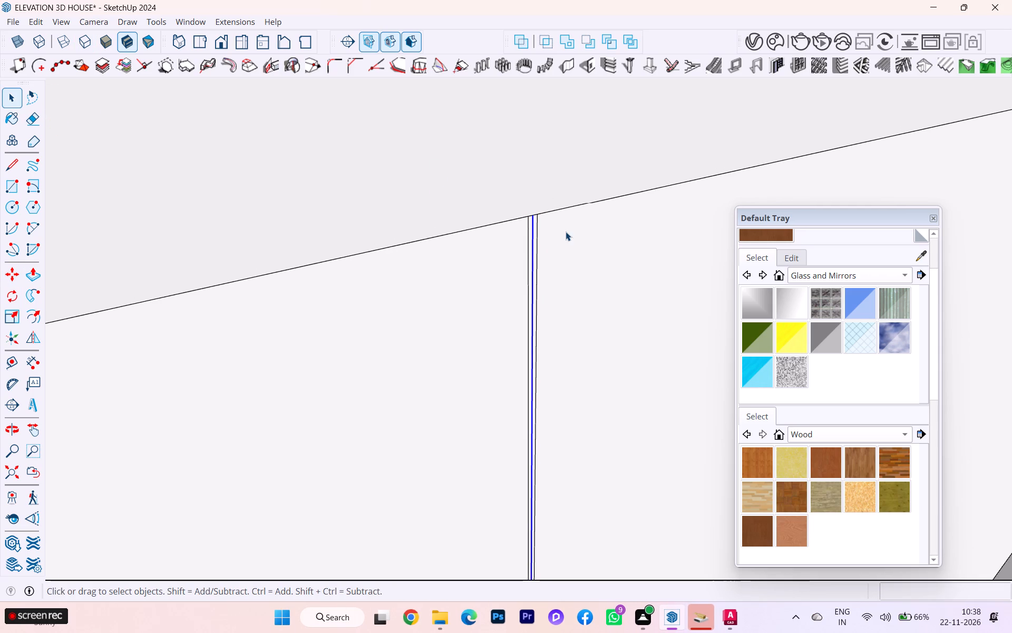
pyautogui.scroll(-3, 650, 242)
pyautogui.scroll(2, 650, 242)
pyautogui.scroll(-2, 650, 242)
pyautogui.scroll(1, 641, 229)
pyautogui.scroll(-8, 640, 229)
pyautogui.scroll(2, 582, 200)
pyautogui.scroll(-4, 582, 200)
pyautogui.scroll(5, 582, 200)
pyautogui.scroll(-7, 582, 200)
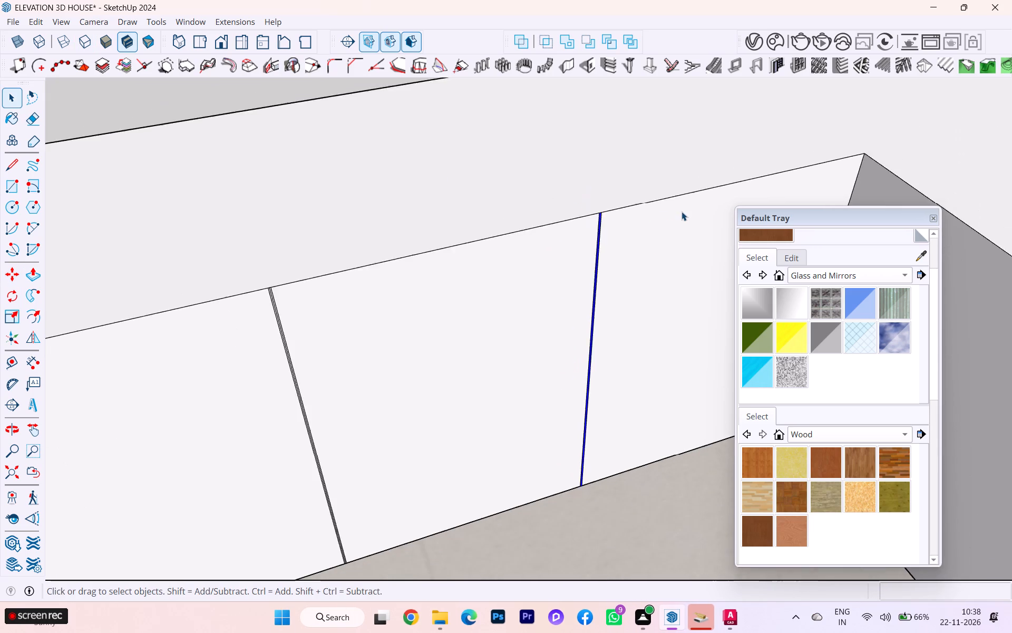
pyautogui.scroll(-5, 682, 212)
pyautogui.scroll(2, 684, 213)
pyautogui.scroll(-6, 683, 214)
pyautogui.hotkey('ctrl', 'z')
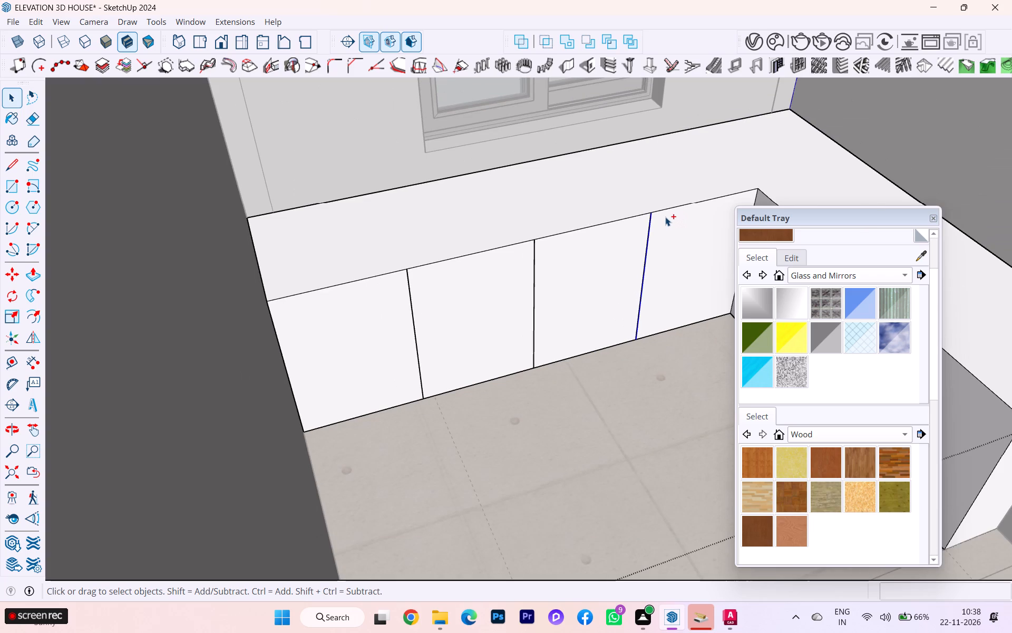
pyautogui.hotkey('ctrl', 'z')
pyautogui.hotkey('ctrl', 'z')
# Offset the window-side front face's outline inward by 0.75" to form a thin border.
pyautogui.click(518, 286)
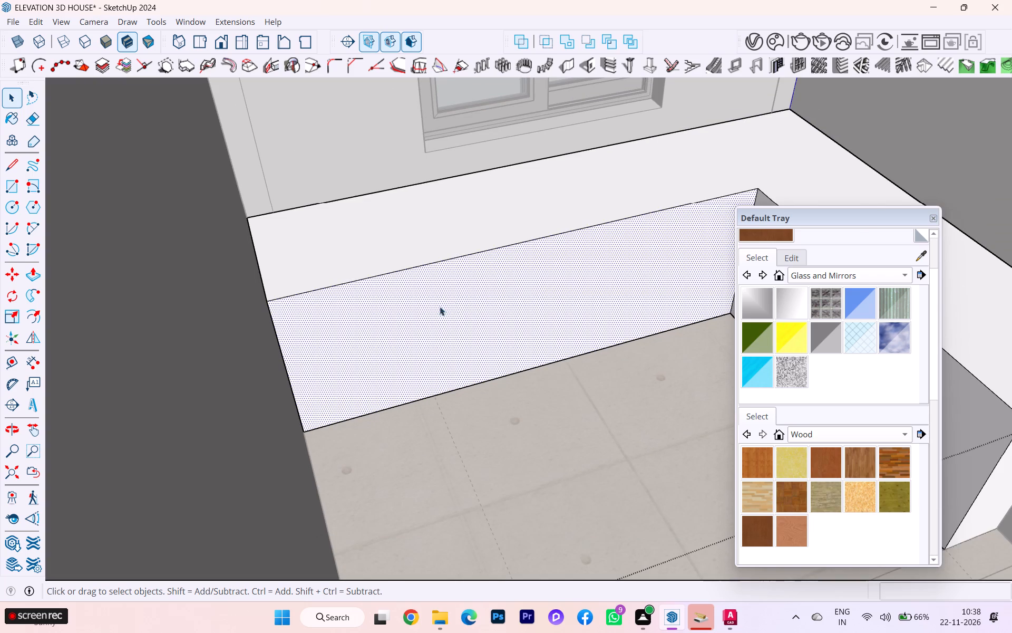
pyautogui.press('f')
pyautogui.click(286, 339)
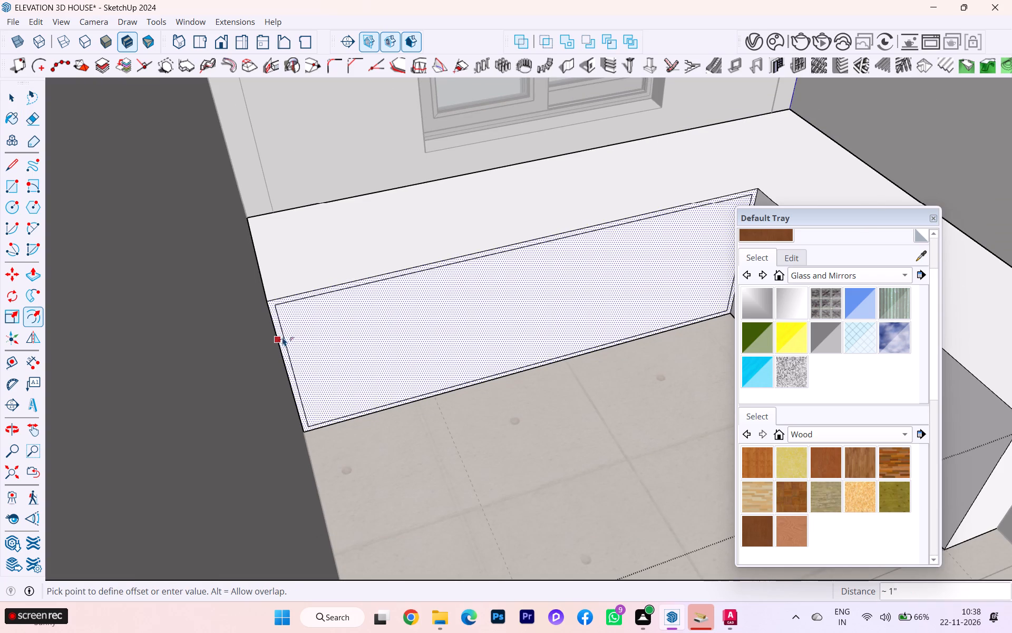
pyautogui.write('.75')
pyautogui.press('Return')
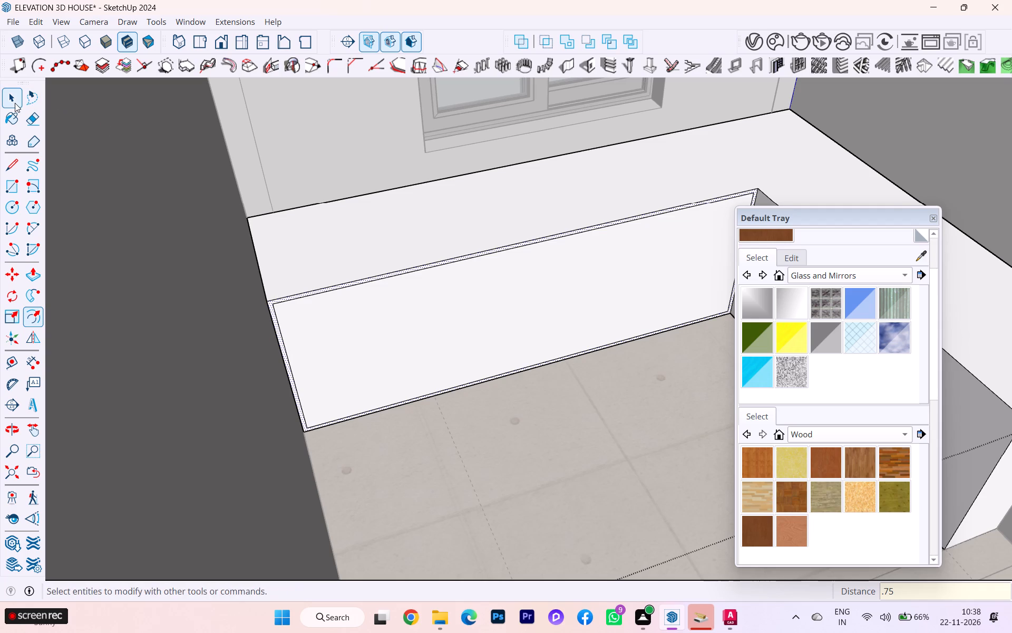
# Push the window-side front's inner face back 22" to hollow out the cabinet.
pyautogui.click(15, 103)
pyautogui.click(394, 333)
pyautogui.press('p')
pyautogui.click(394, 333)
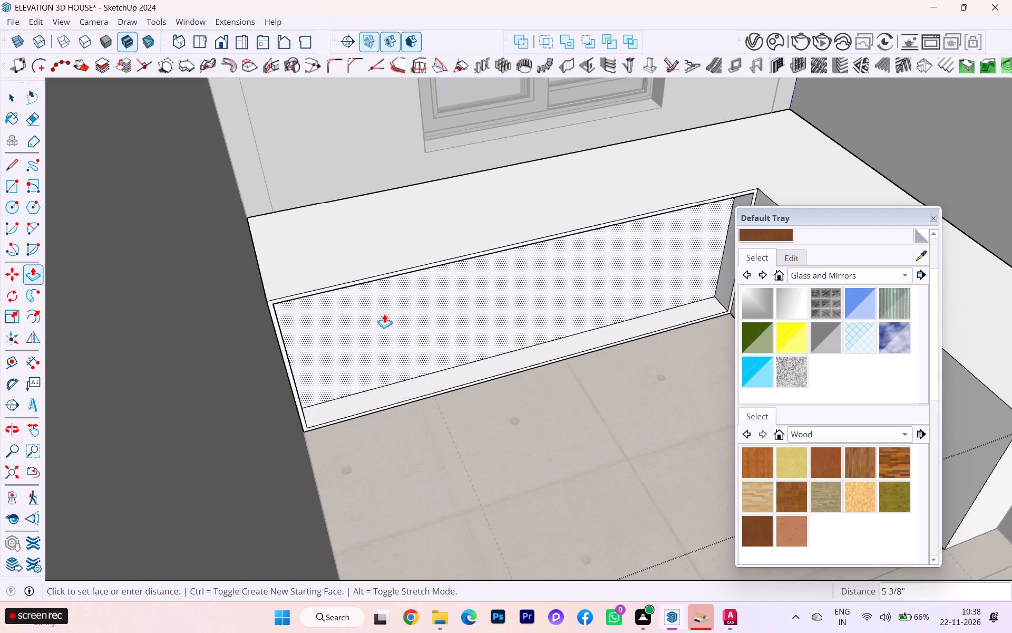
pyautogui.write('22')
pyautogui.press('Return')
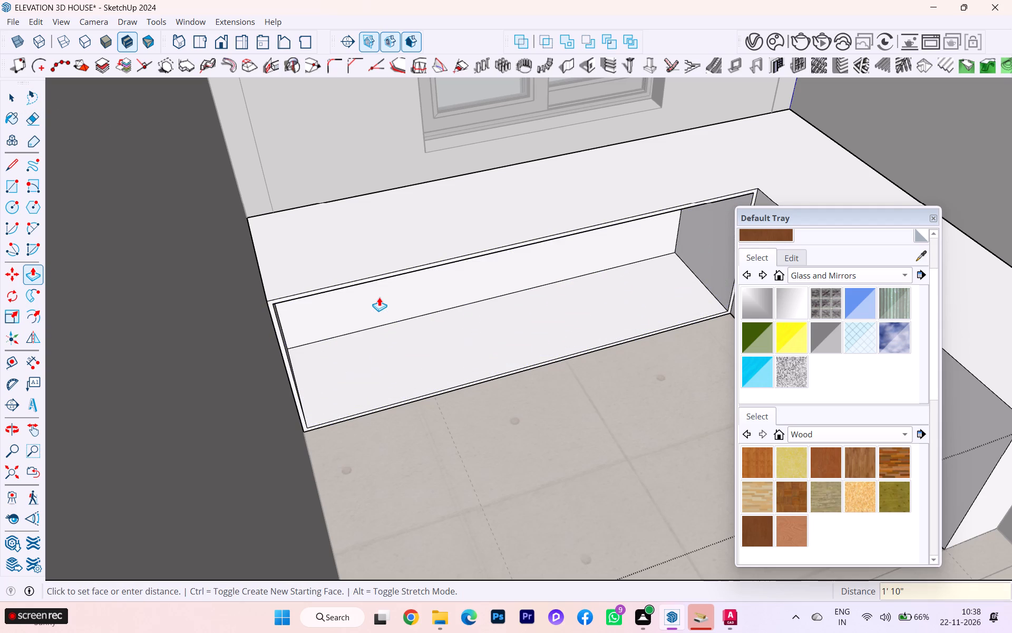
# Fit the whole model in view and return to the L-shaped counter to examine its fronts.
pyautogui.scroll(-4, 572, 365)
pyautogui.middleClick(520, 361)
pyautogui.scroll(-3, 192, 442)
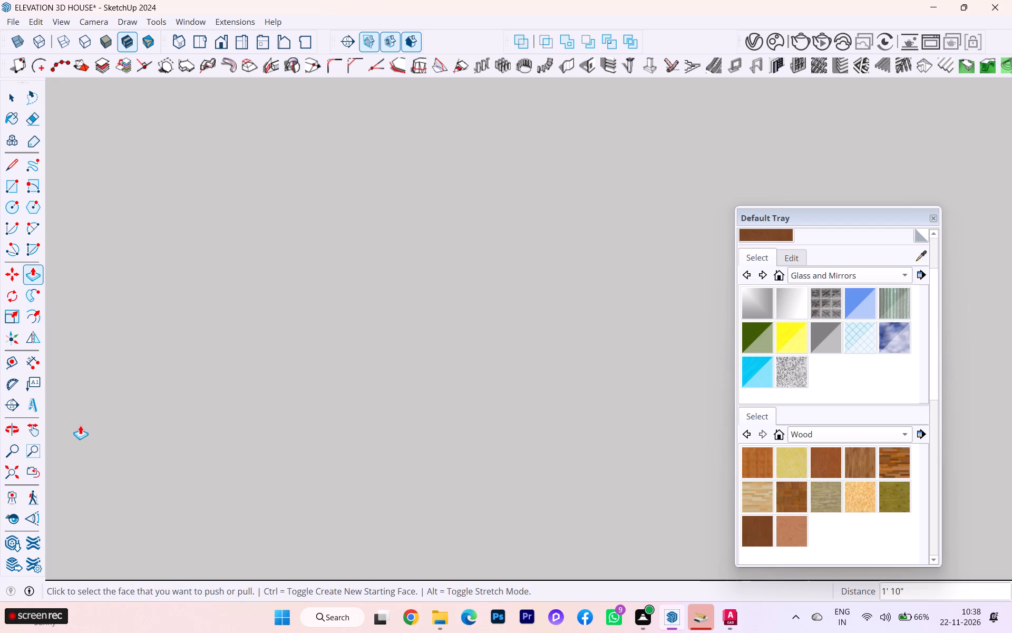
pyautogui.scroll(-1, 78, 423)
pyautogui.scroll(1, 78, 421)
pyautogui.scroll(-1, 79, 420)
pyautogui.click(15, 477)
pyautogui.scroll(-4, 286, 440)
pyautogui.scroll(-4, 481, 312)
pyautogui.scroll(1, 257, 316)
pyautogui.scroll(-1, 241, 312)
pyautogui.scroll(4, 241, 312)
pyautogui.scroll(-2, 241, 312)
pyautogui.scroll(1, 241, 312)
pyautogui.scroll(-1, 241, 312)
pyautogui.scroll(4, 882, 214)
pyautogui.scroll(6, 639, 191)
pyautogui.scroll(-1, 639, 191)
pyautogui.scroll(5, 639, 191)
pyautogui.scroll(-1, 639, 191)
pyautogui.scroll(2, 639, 191)
pyautogui.scroll(-3, 639, 191)
pyautogui.scroll(7, 639, 191)
pyautogui.scroll(-5, 664, 205)
pyautogui.scroll(1, 664, 205)
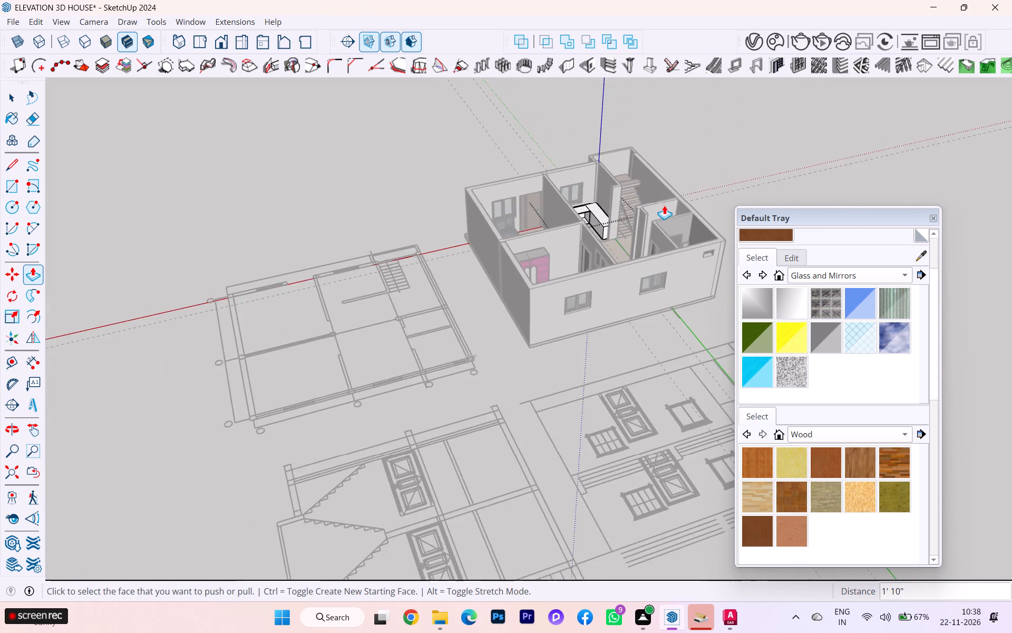
pyautogui.scroll(-1, 659, 213)
pyautogui.scroll(2, 649, 222)
pyautogui.scroll(-1, 648, 222)
pyautogui.scroll(7, 647, 222)
pyautogui.scroll(6, 598, 247)
pyautogui.scroll(-1, 607, 244)
pyautogui.scroll(2, 607, 243)
pyautogui.moveTo(553, 256); pyautogui.dragTo(421, 267, button='middle')
pyautogui.scroll(3, 616, 132)
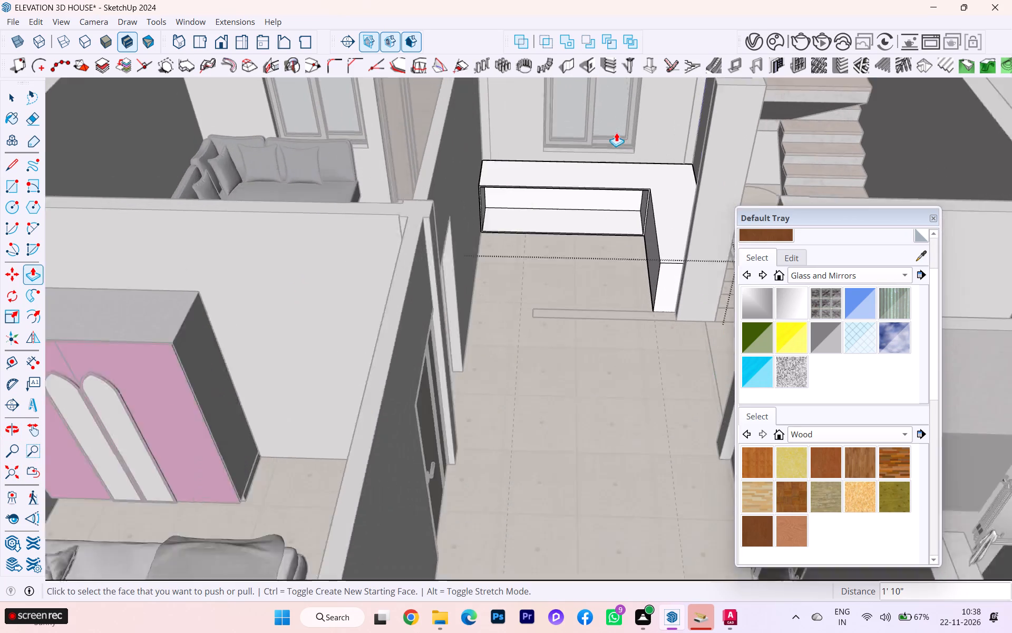
pyautogui.scroll(-1, 616, 132)
pyautogui.scroll(-1, 712, 194)
pyautogui.moveTo(712, 194); pyautogui.dragTo(758, 196, button='middle')
pyautogui.scroll(6, 641, 193)
pyautogui.moveTo(641, 193); pyautogui.dragTo(611, 124, button='middle')
pyautogui.scroll(-2, 582, 233)
pyautogui.scroll(4, 582, 235)
pyautogui.scroll(5, 646, 244)
pyautogui.moveTo(654, 236); pyautogui.dragTo(663, 226, button='middle')
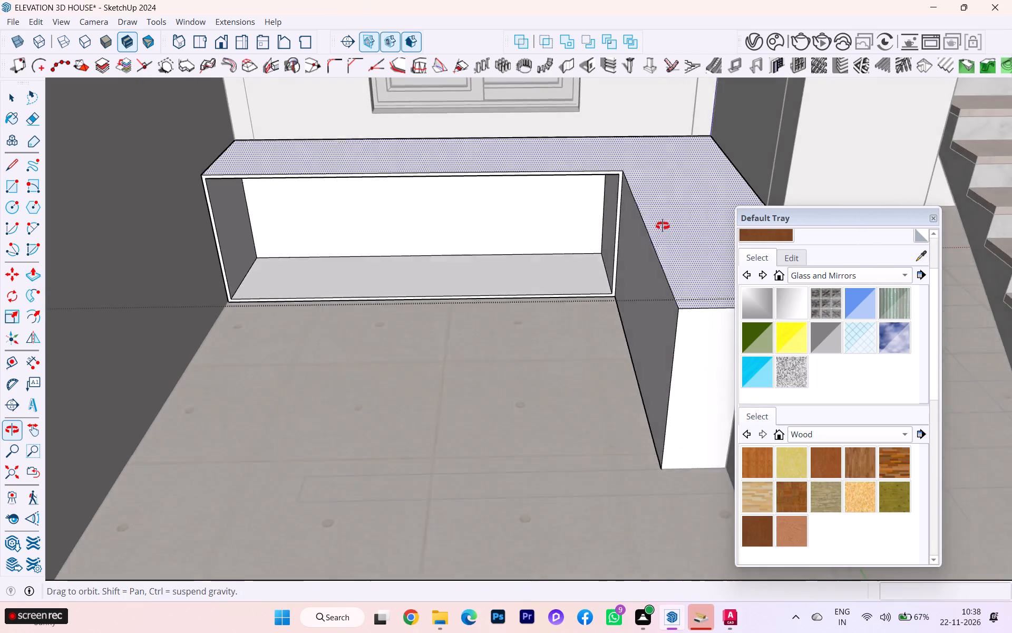
pyautogui.moveTo(663, 226); pyautogui.dragTo(746, 212, button='middle')
# Offset the outline of the counter's staircase-side front face inward by 0.75".
pyautogui.click(25, 104)
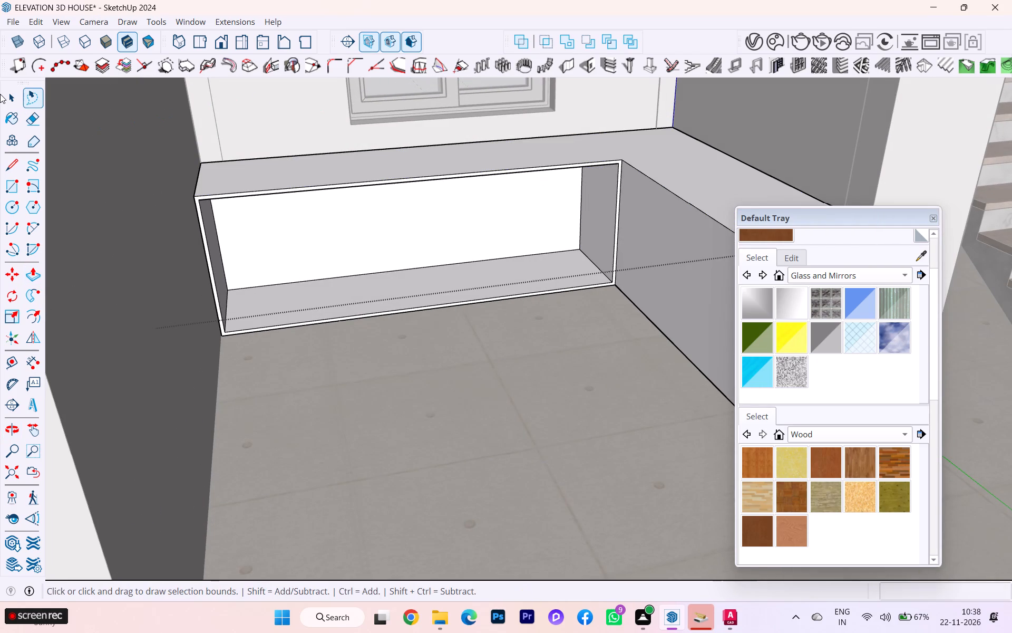
pyautogui.click(0, 94)
pyautogui.click(7, 101)
pyautogui.click(712, 289)
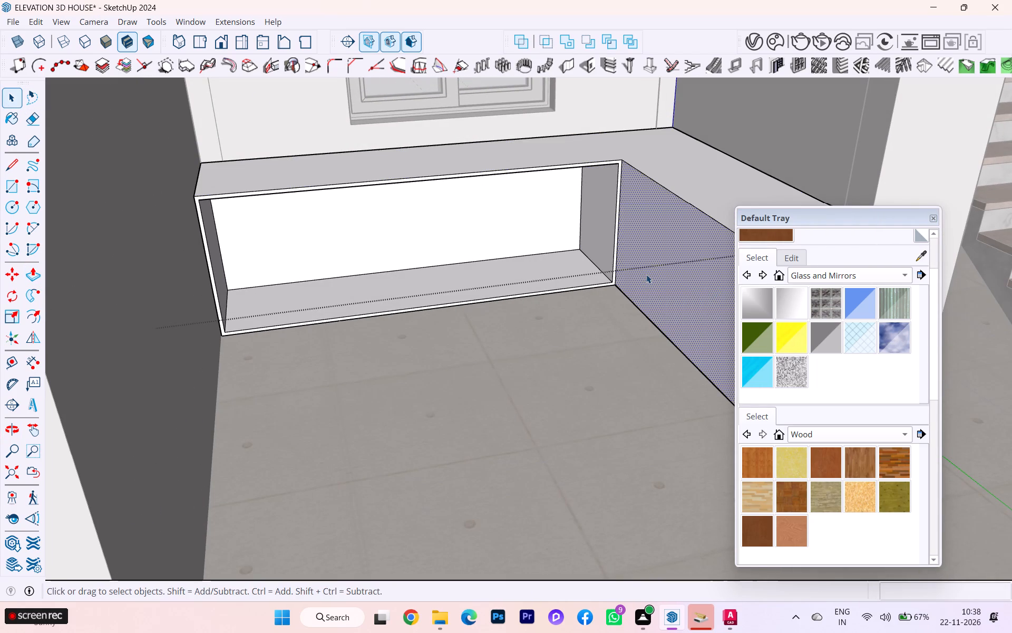
pyautogui.press('f')
pyautogui.click(622, 239)
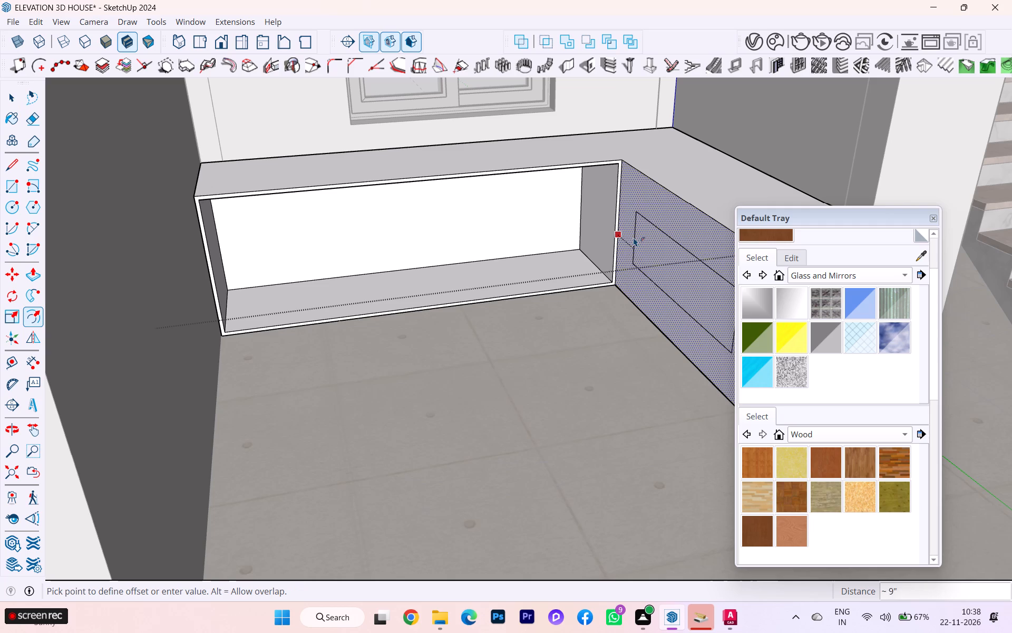
pyautogui.write('.75')
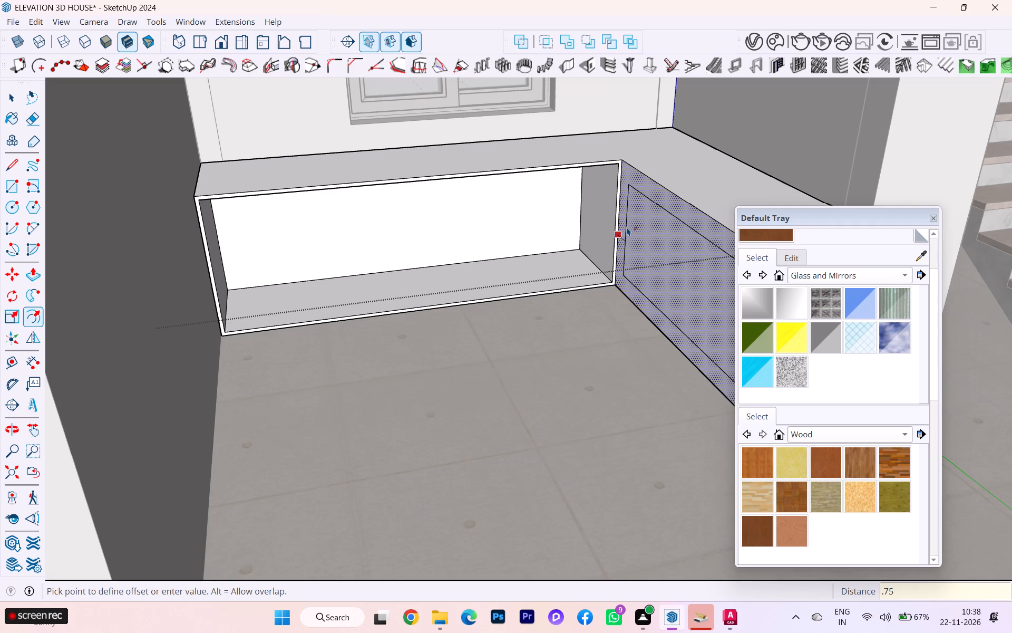
pyautogui.press('Return')
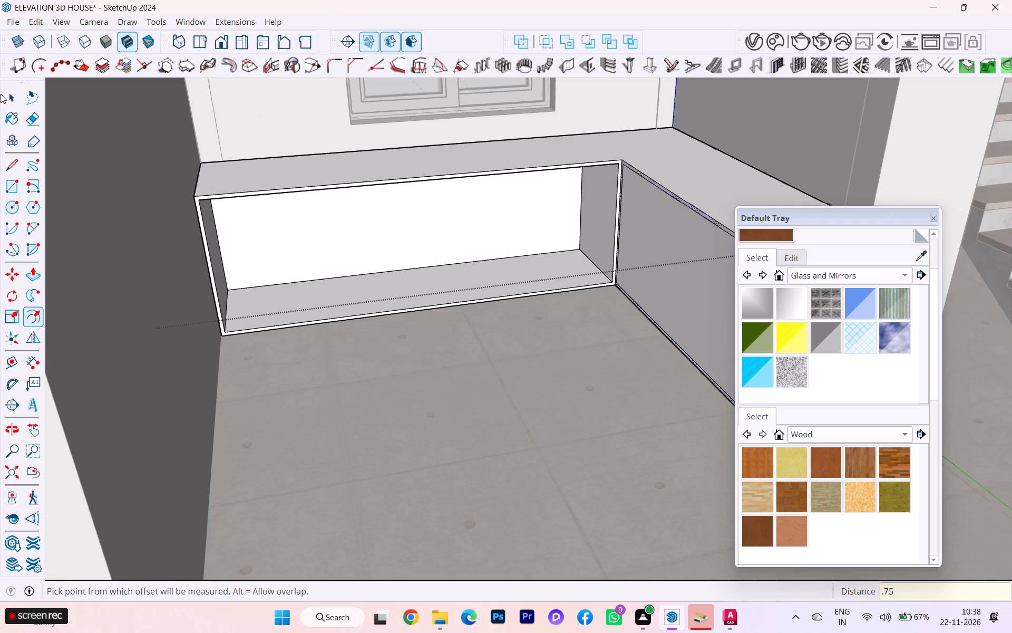
# Push the staircase-side front's inner face back 22" to hollow out that leg of the counter.
pyautogui.click(1, 94)
pyautogui.click(15, 92)
pyautogui.click(684, 215)
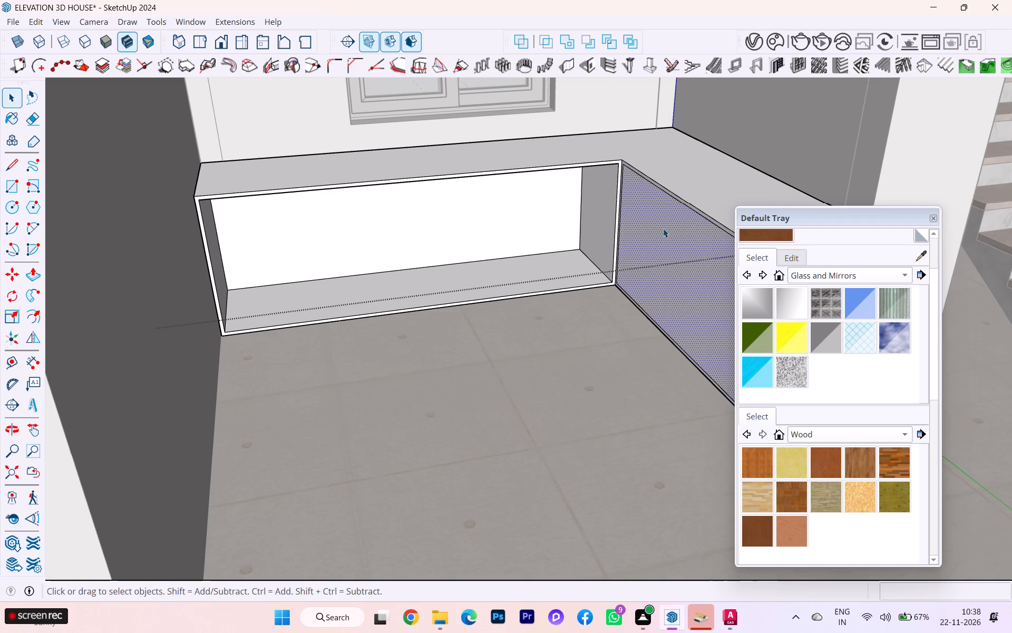
pyautogui.press('p')
pyautogui.click(657, 228)
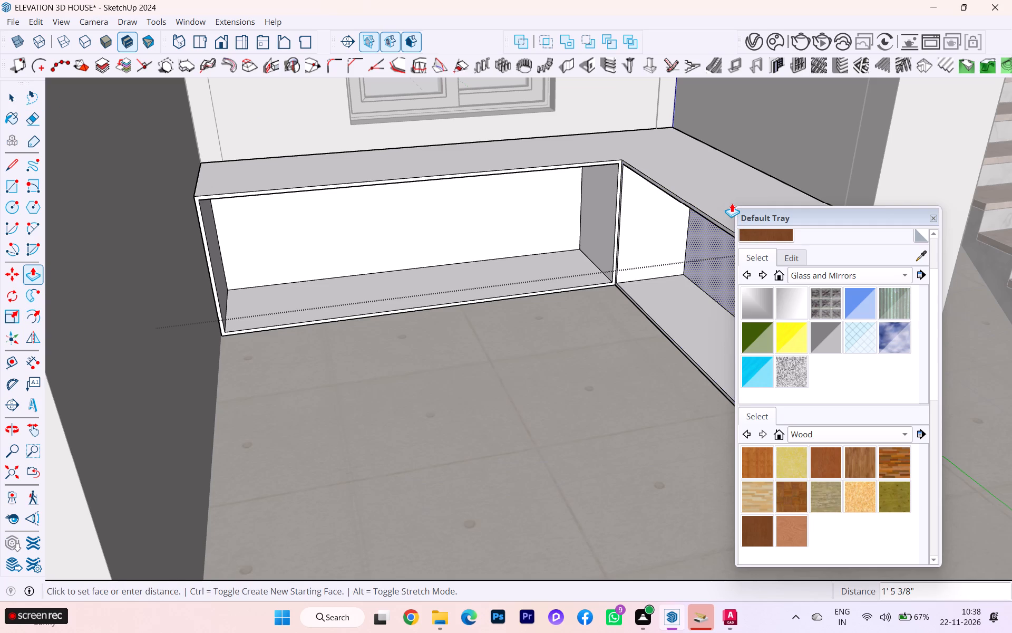
pyautogui.write('22')
pyautogui.press('Return')
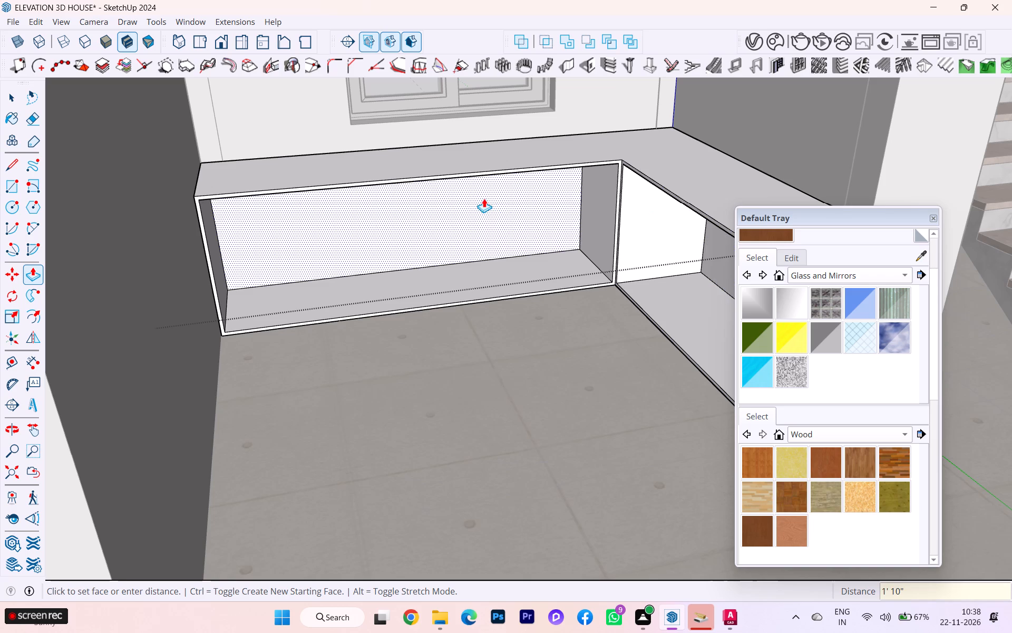
pyautogui.click(0, 91)
pyautogui.click(7, 94)
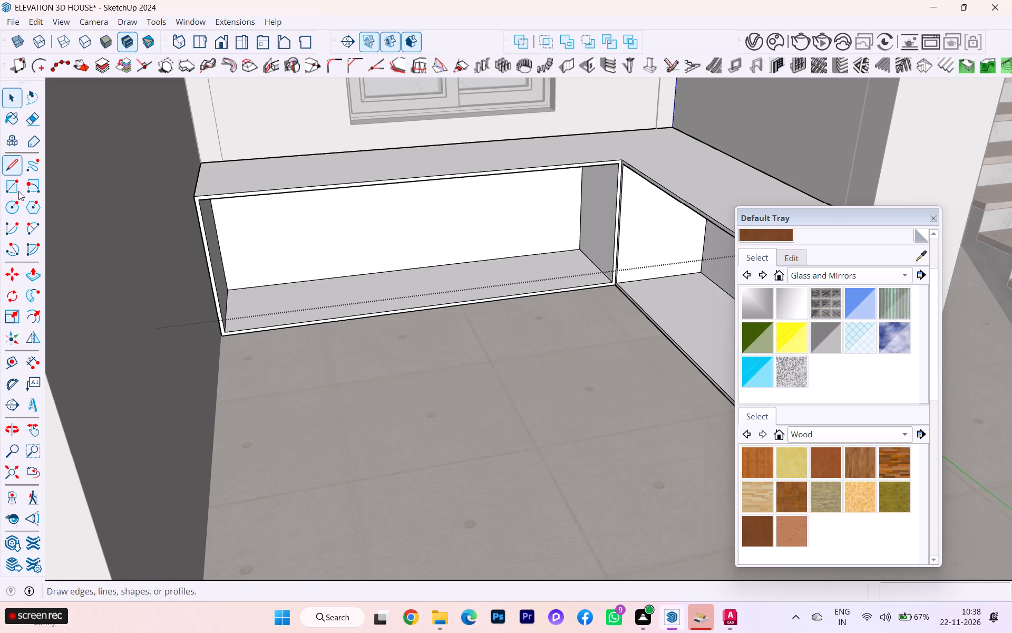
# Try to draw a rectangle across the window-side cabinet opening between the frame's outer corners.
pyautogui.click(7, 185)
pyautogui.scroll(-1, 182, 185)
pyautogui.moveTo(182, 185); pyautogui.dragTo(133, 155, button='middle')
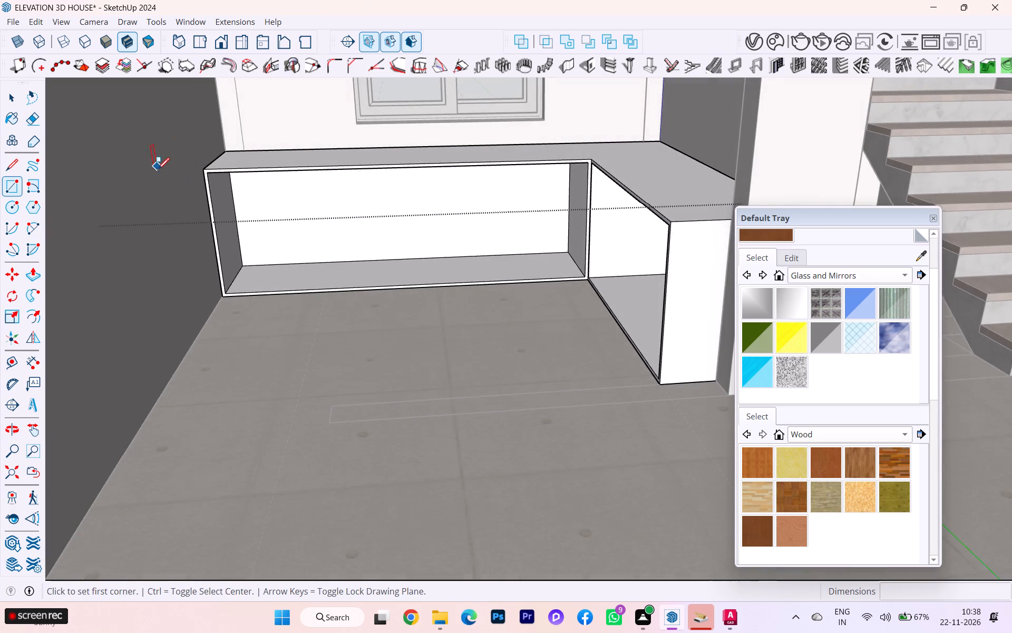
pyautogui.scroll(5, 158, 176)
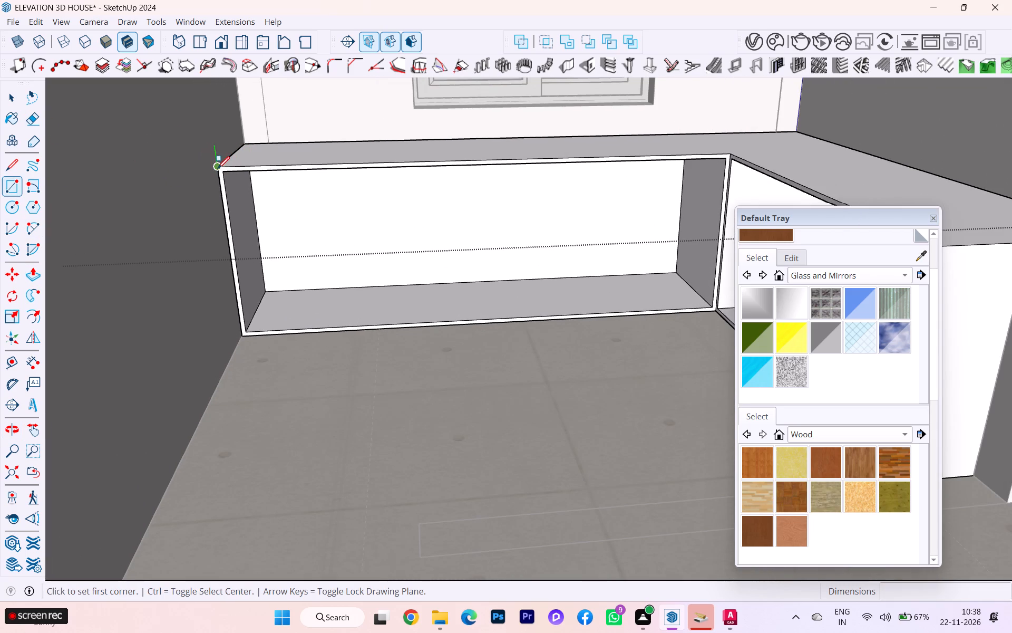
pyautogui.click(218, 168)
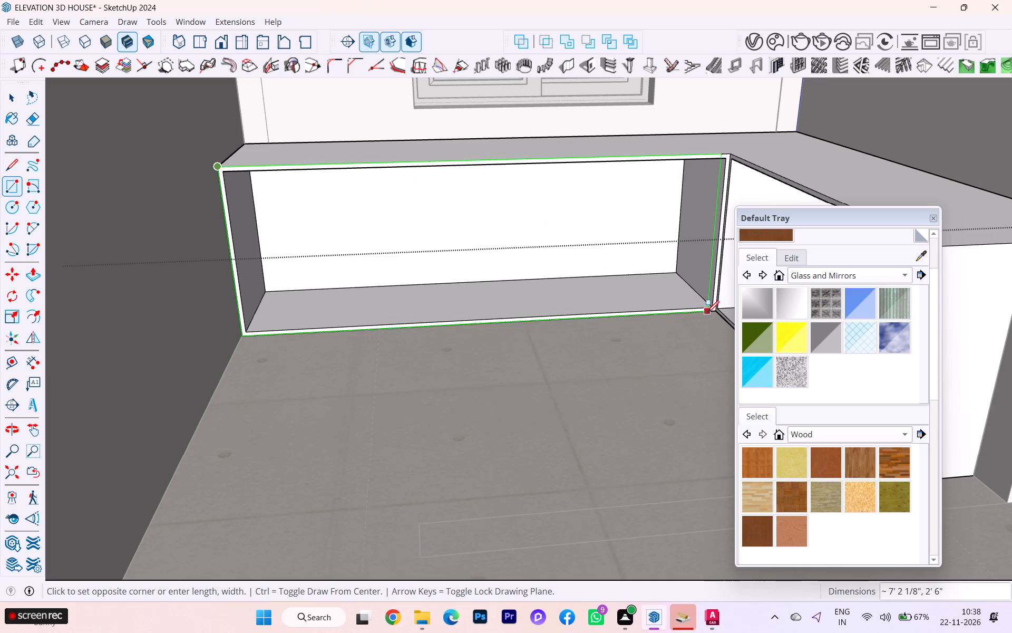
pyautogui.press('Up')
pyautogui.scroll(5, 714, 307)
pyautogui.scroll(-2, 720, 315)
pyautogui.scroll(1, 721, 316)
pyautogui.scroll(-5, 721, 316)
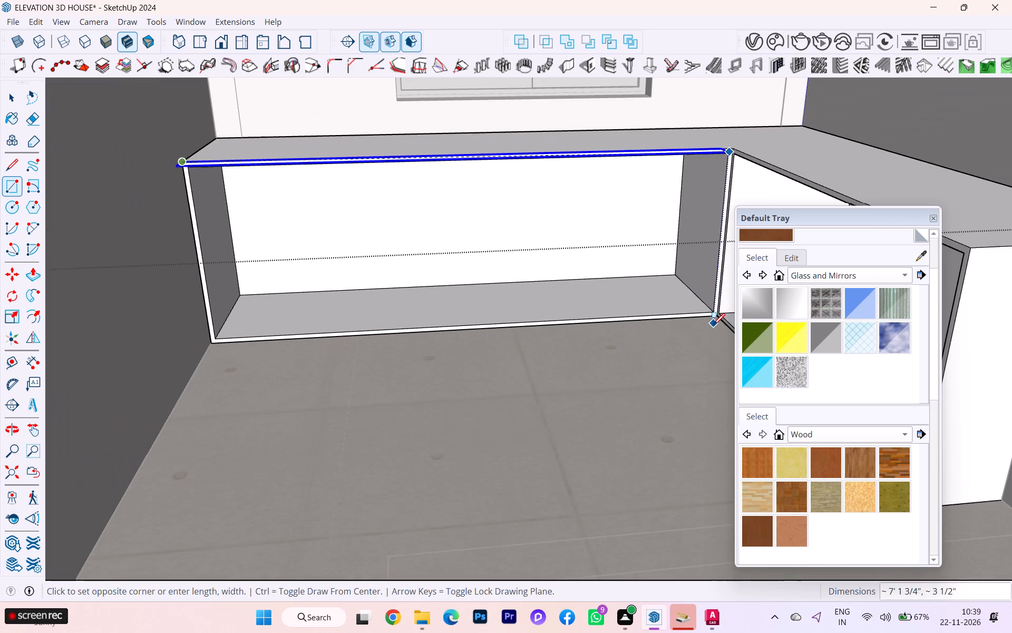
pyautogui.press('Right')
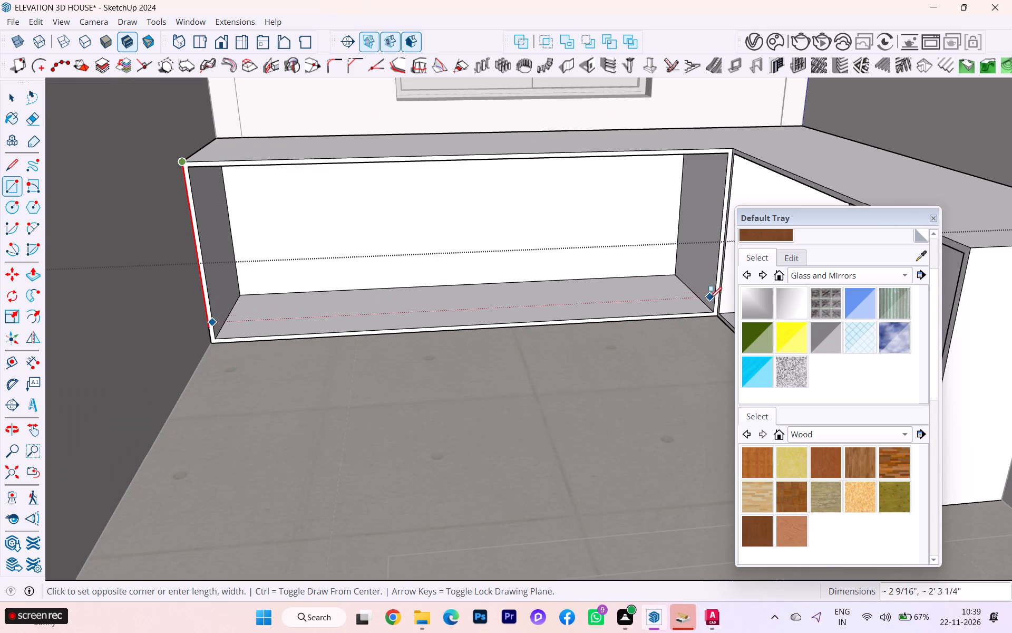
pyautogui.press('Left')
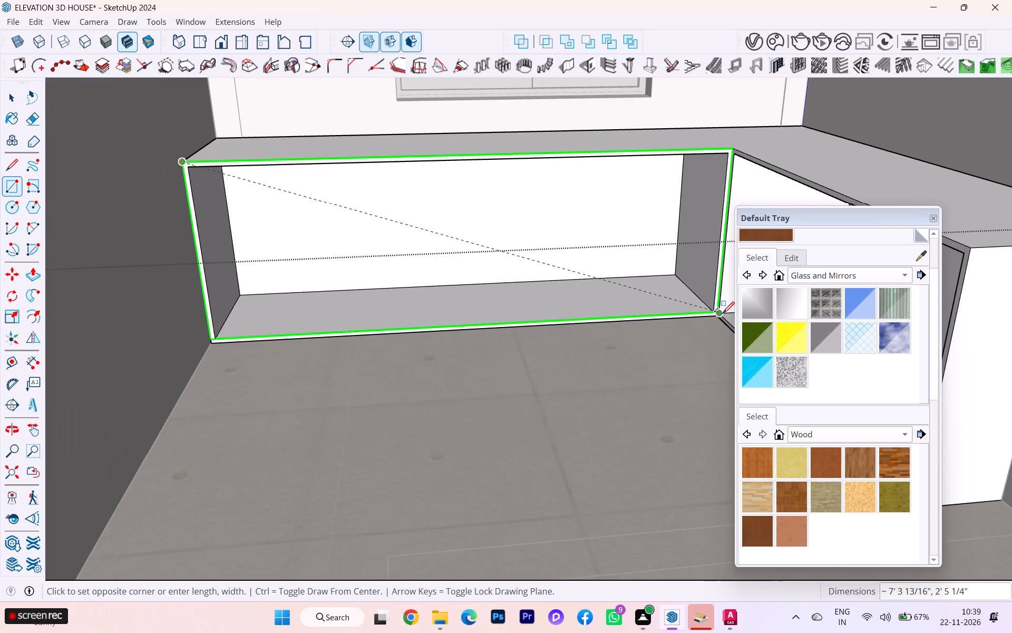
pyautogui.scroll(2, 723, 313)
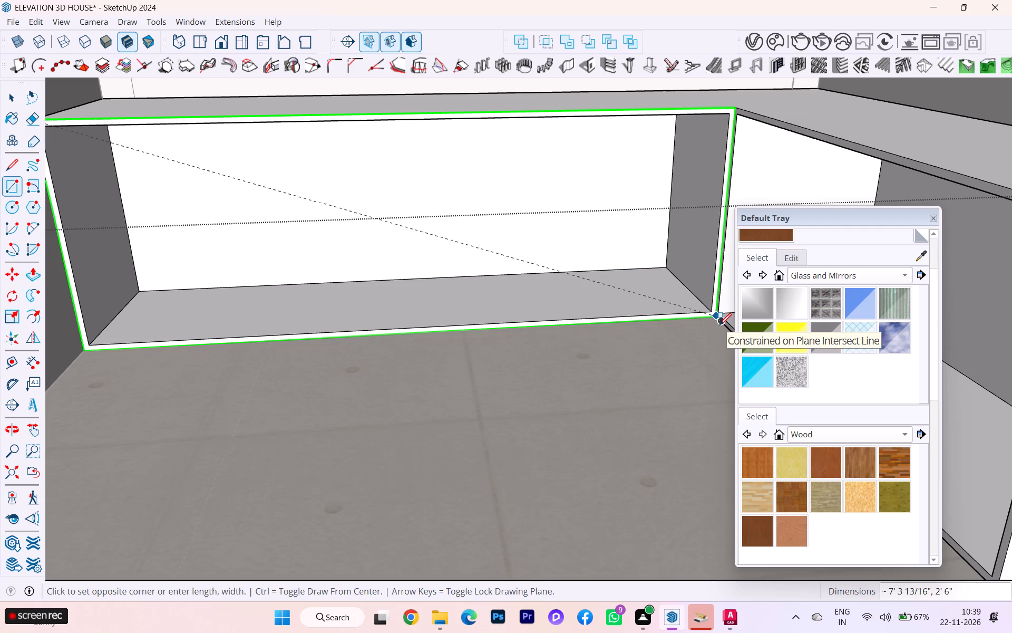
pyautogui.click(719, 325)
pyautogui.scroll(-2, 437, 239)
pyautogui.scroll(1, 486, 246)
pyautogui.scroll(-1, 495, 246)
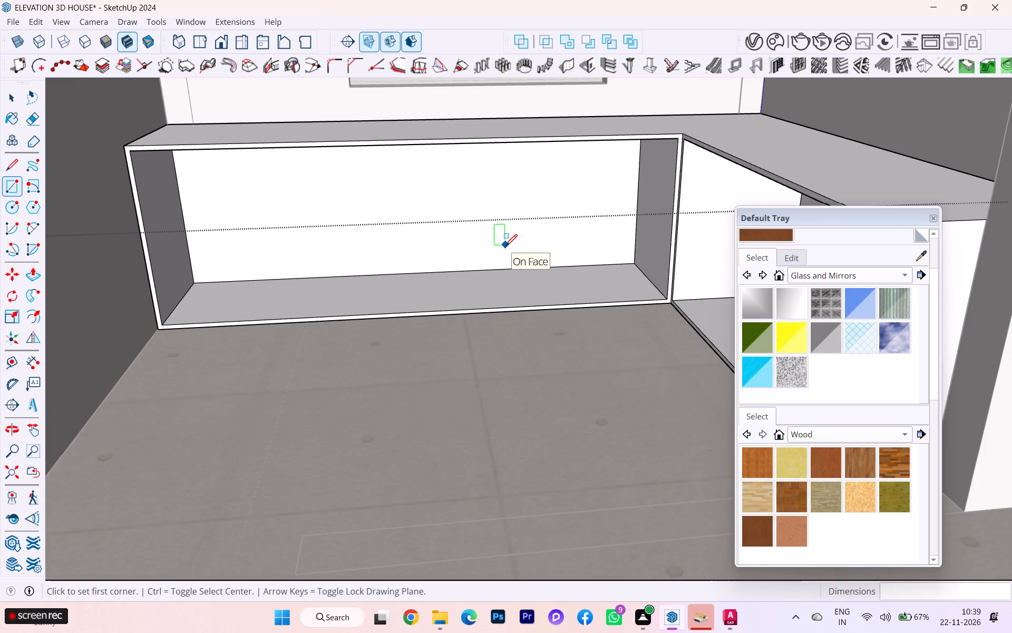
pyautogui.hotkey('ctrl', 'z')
# Draw a vertical rectangle across the window-side cabinet opening between the frame's inner corners, closing it with a front face.
pyautogui.scroll(1, 155, 193)
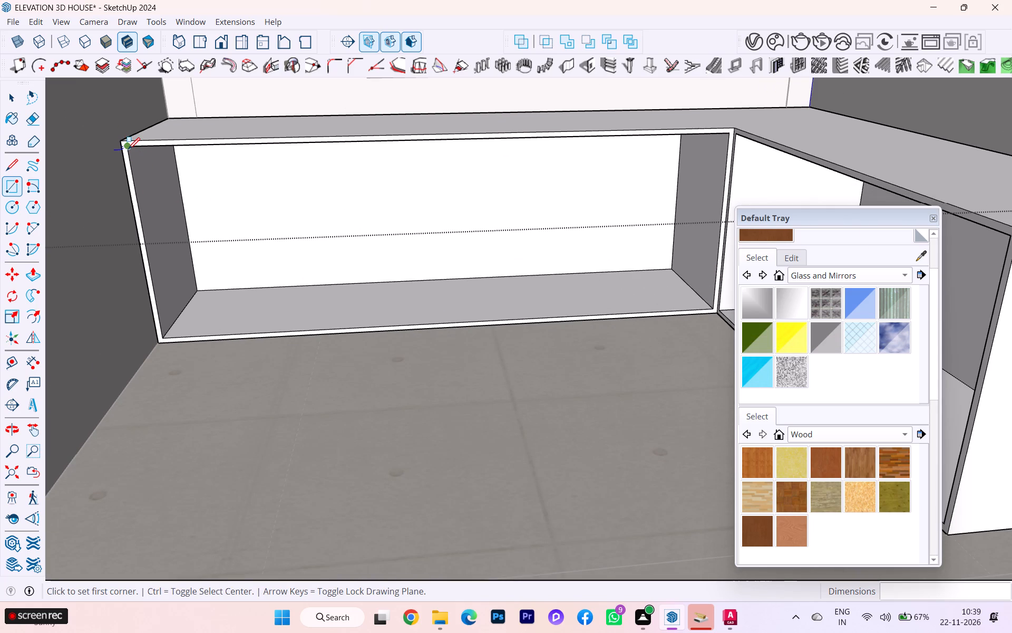
pyautogui.click(128, 149)
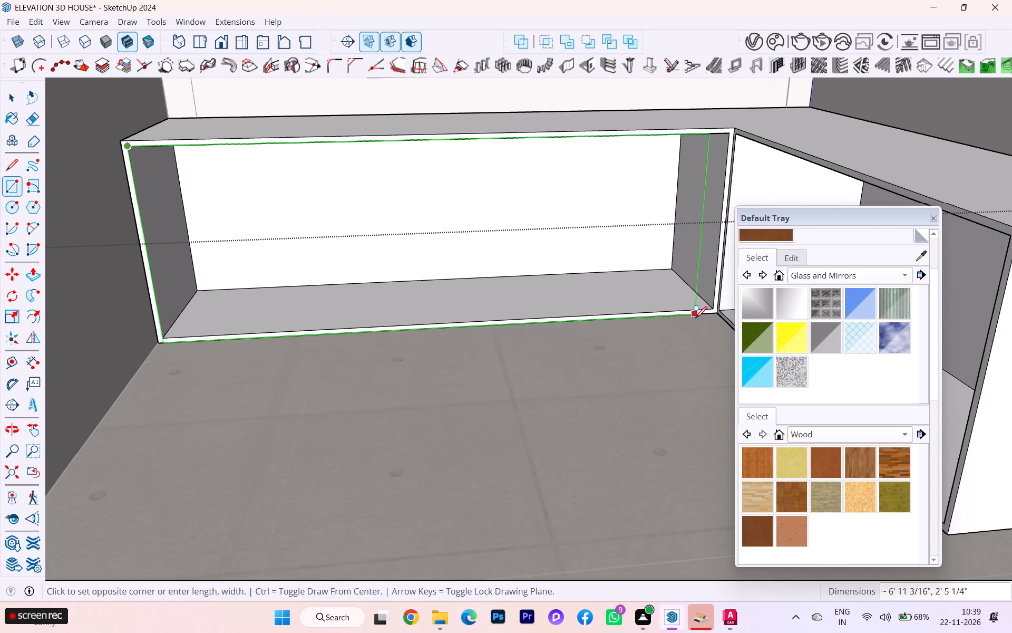
pyautogui.press('Left')
pyautogui.scroll(6, 722, 314)
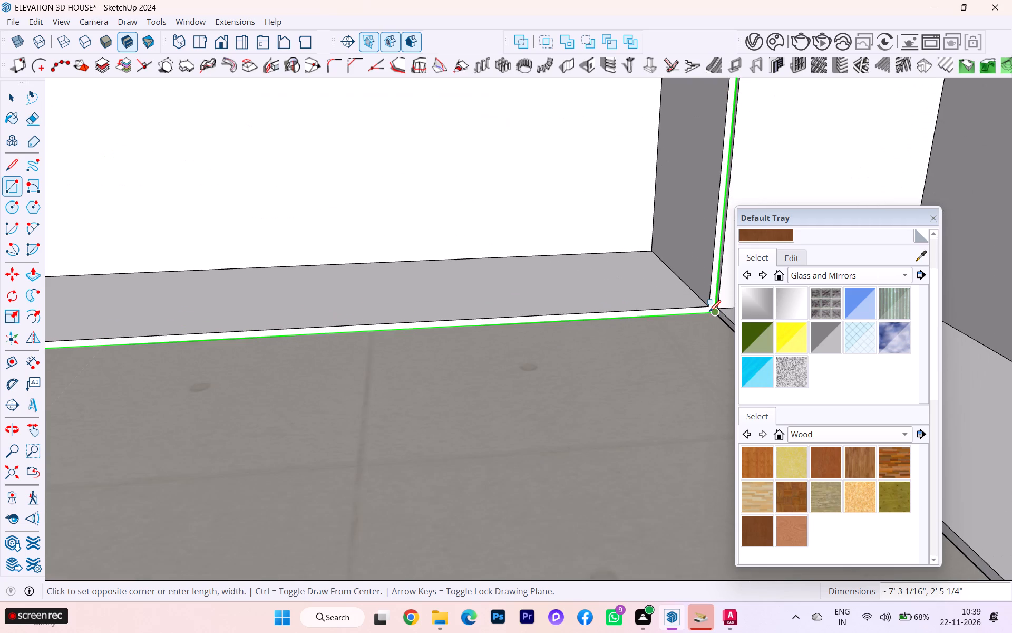
pyautogui.click(708, 306)
pyautogui.scroll(-8, 722, 308)
pyautogui.scroll(4, 676, 314)
pyautogui.scroll(-1, 676, 314)
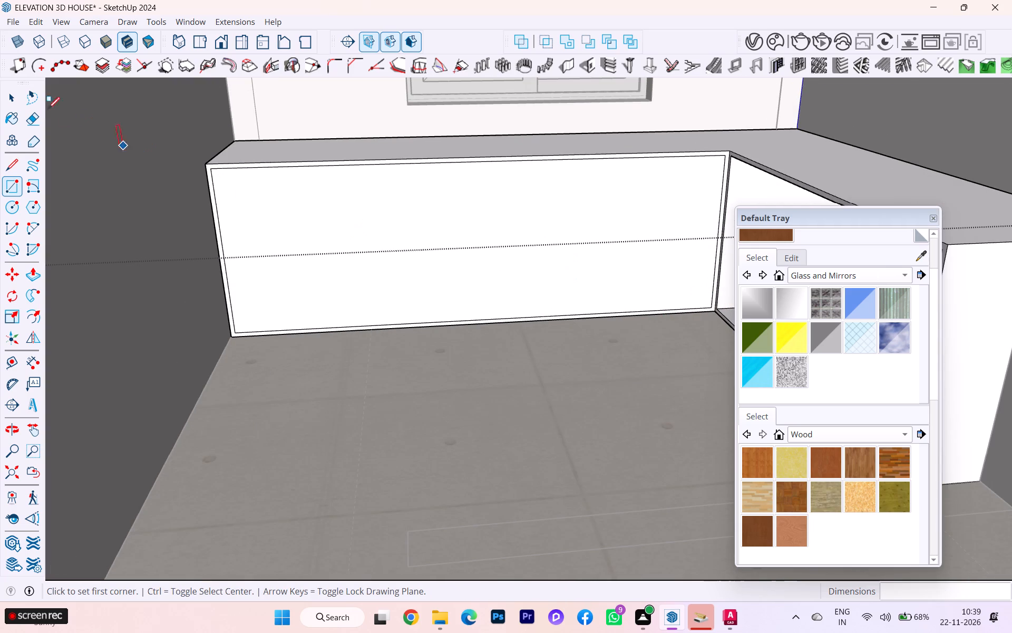
# Pull the new window-side front face outward 0.75" to form a solid panel.
pyautogui.click(5, 98)
pyautogui.click(315, 237)
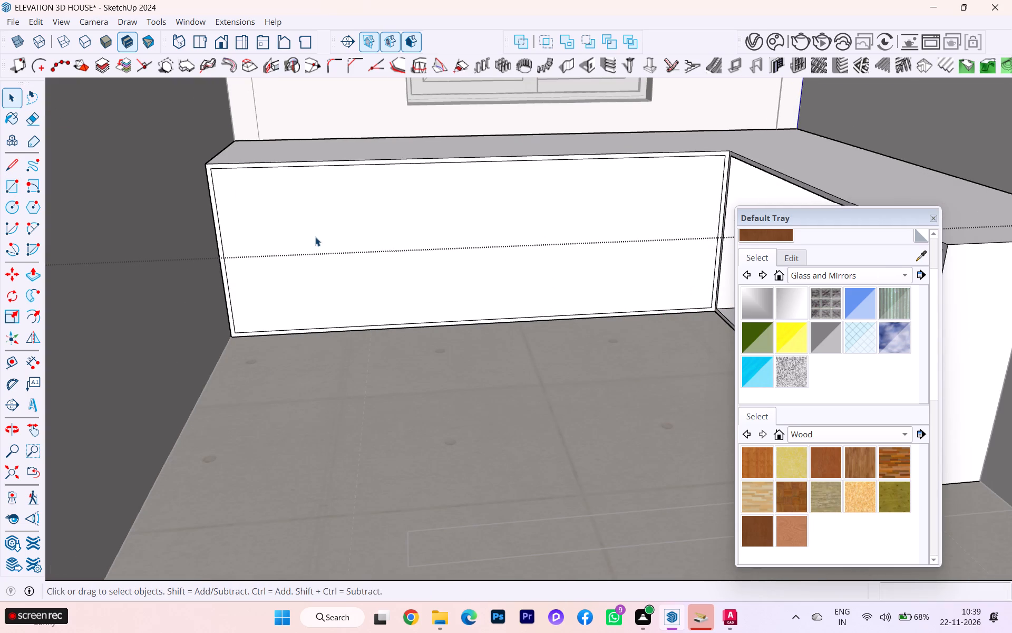
pyautogui.doubleClick(315, 235)
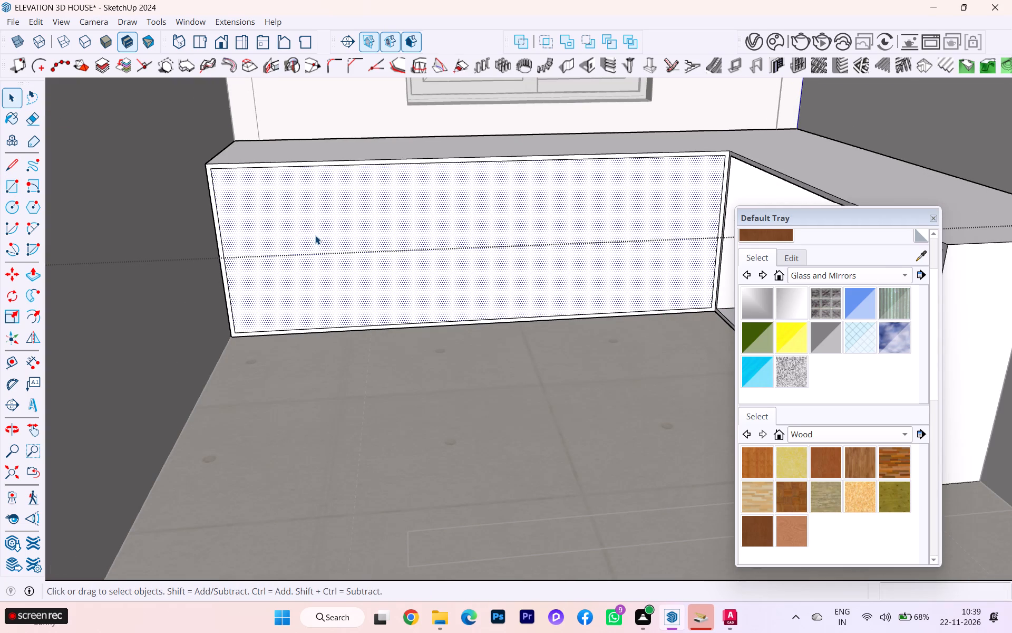
pyautogui.press('p')
pyautogui.click(266, 231)
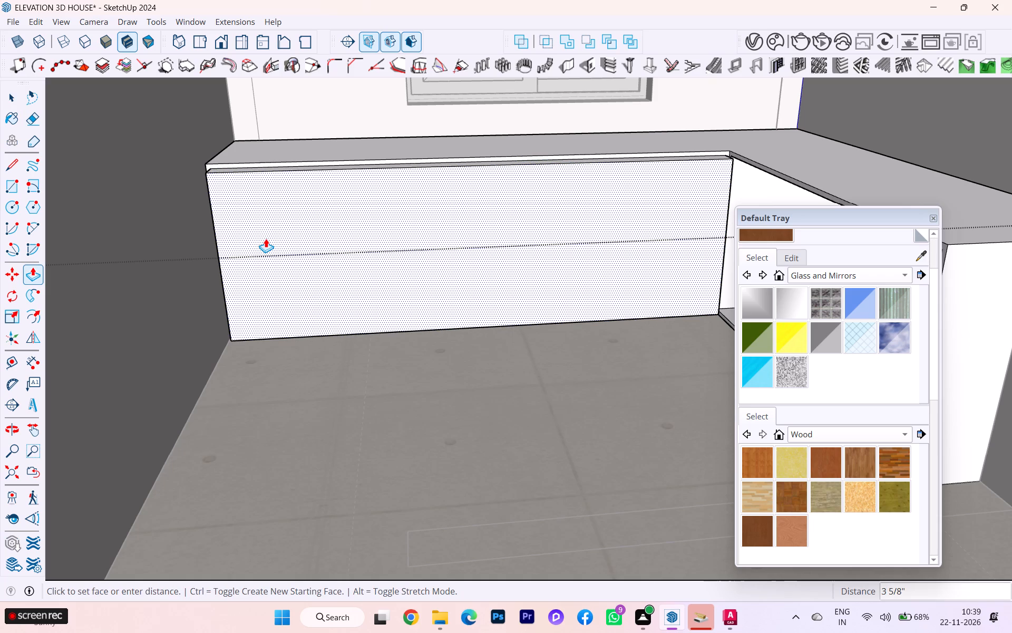
pyautogui.write('.75')
pyautogui.press('Return')
# Extend the front panel's top edge face up 3/4" so it is flush with the countertop.
pyautogui.scroll(4, 232, 154)
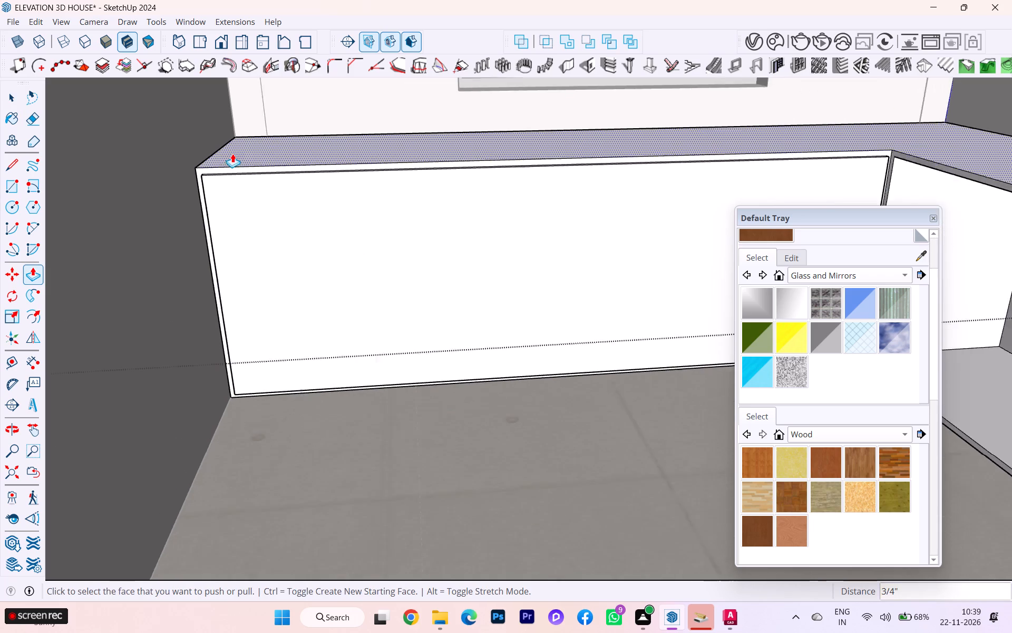
pyautogui.scroll(6, 232, 154)
pyautogui.moveTo(262, 216); pyautogui.dragTo(255, 282, button='middle')
pyautogui.scroll(2, 225, 279)
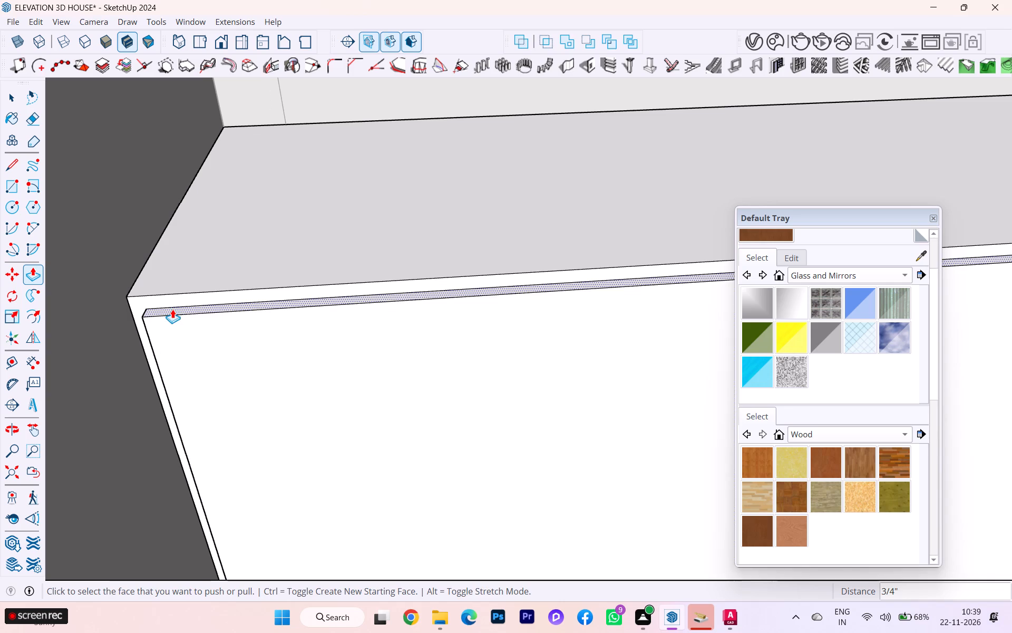
pyautogui.click(172, 309)
pyautogui.click(242, 241)
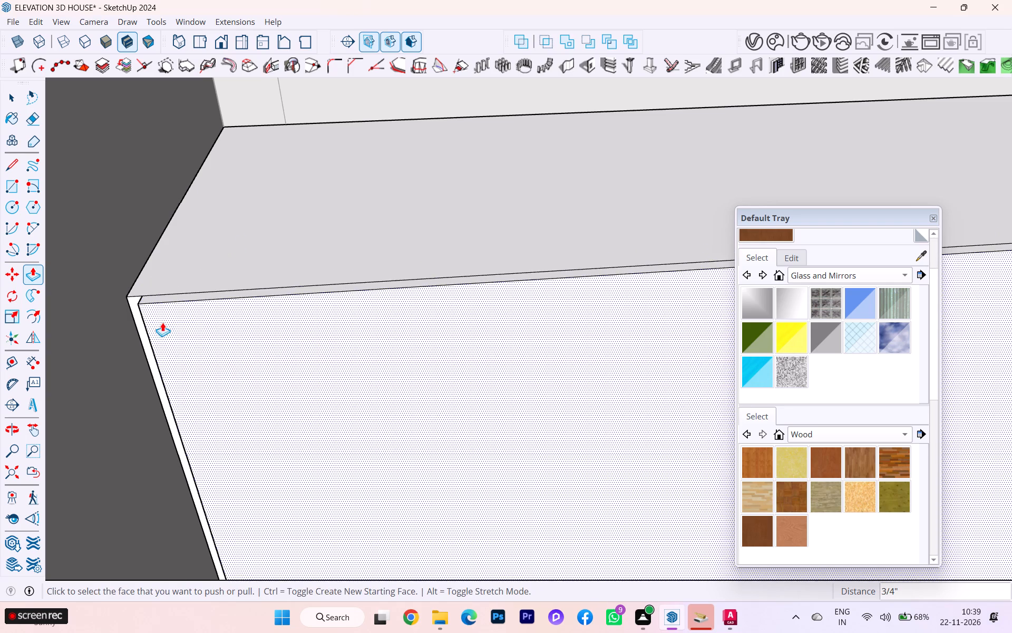
# Extend the front panel's side face at the wall end outward 3/4" to the counter's outer edge.
pyautogui.moveTo(199, 305); pyautogui.dragTo(264, 273, button='middle')
pyautogui.scroll(6, 264, 273)
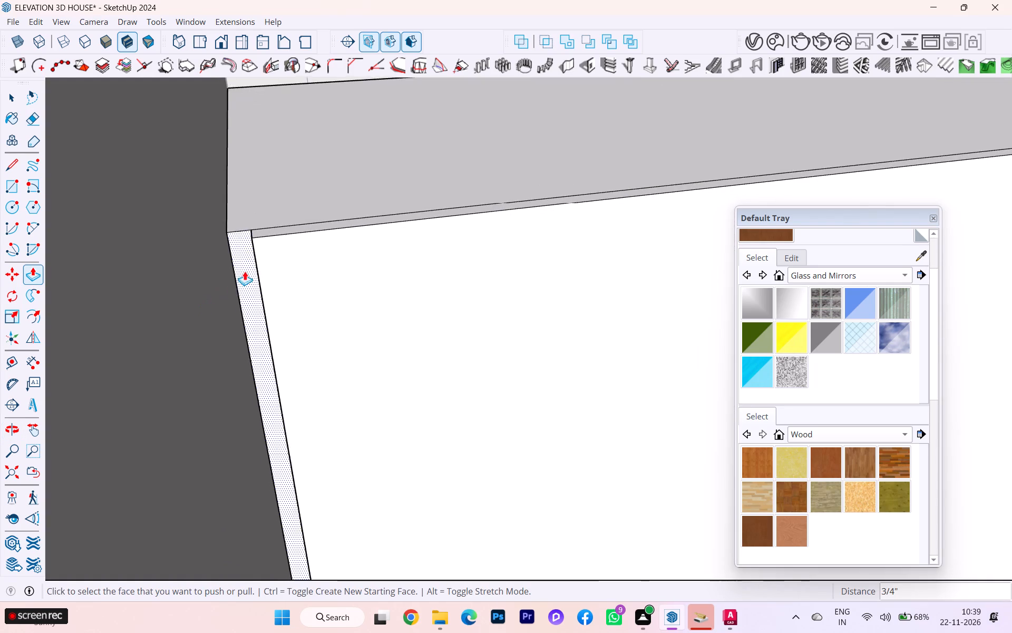
pyautogui.scroll(4, 245, 271)
pyautogui.scroll(-1, 254, 235)
pyautogui.scroll(6, 254, 235)
pyautogui.scroll(-1, 255, 234)
pyautogui.scroll(1, 255, 234)
pyautogui.moveTo(271, 235); pyautogui.dragTo(303, 250, button='middle')
pyautogui.scroll(6, 238, 255)
pyautogui.click(258, 227)
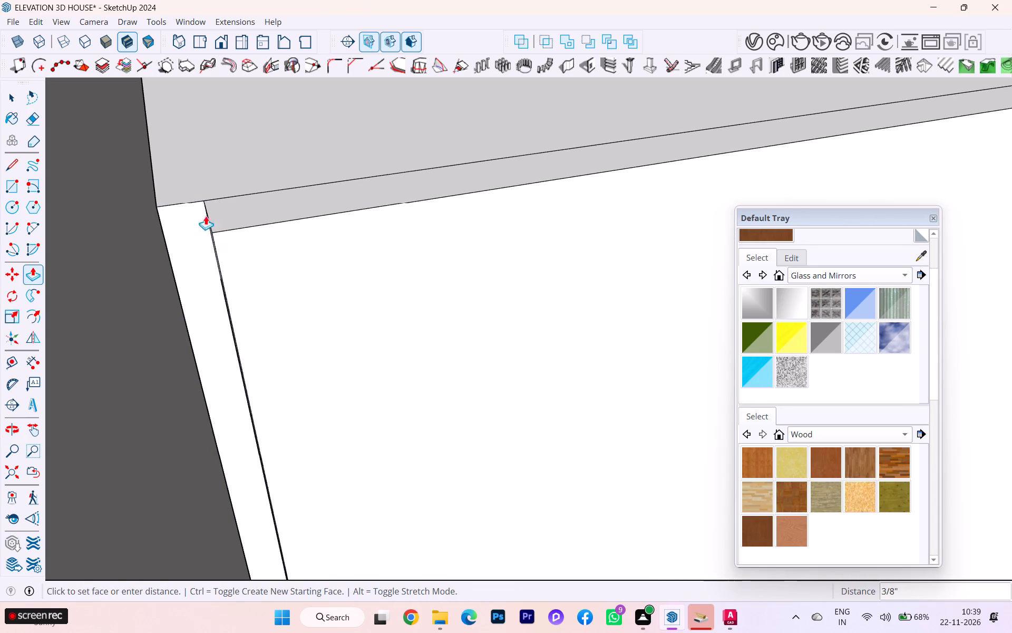
pyautogui.click(158, 203)
pyautogui.scroll(-5, 138, 210)
pyautogui.scroll(1, 138, 219)
pyautogui.scroll(-2, 141, 219)
pyautogui.scroll(1, 160, 217)
pyautogui.scroll(-3, 160, 217)
pyautogui.scroll(1, 160, 217)
pyautogui.scroll(-1, 159, 217)
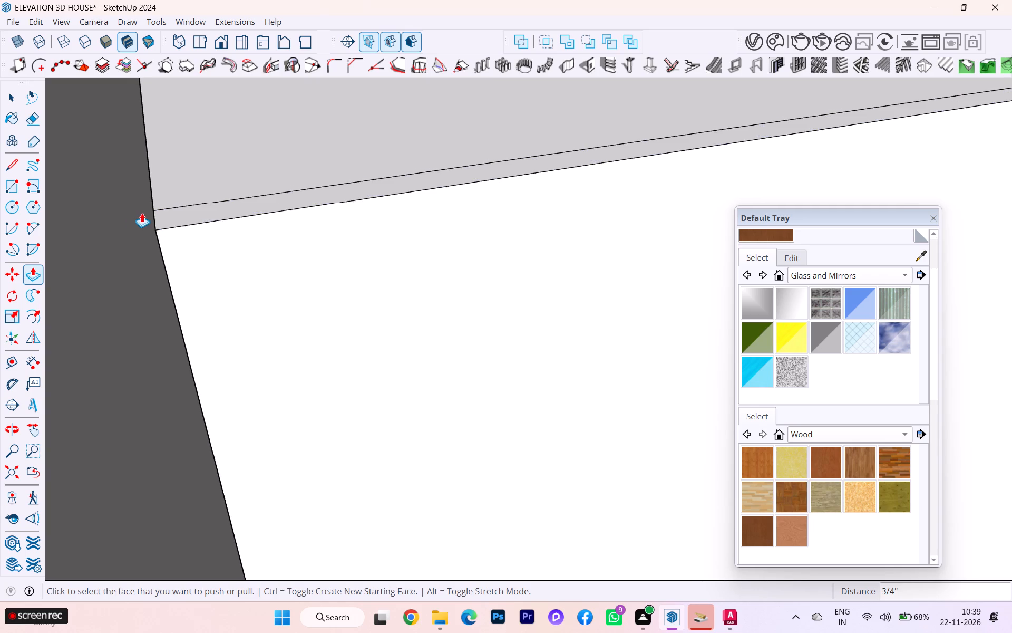
# Extend the front panel's bottom face down 3/4" to the floor, covering the lower frame edge.
pyautogui.scroll(-3, 142, 213)
pyautogui.scroll(1, 142, 210)
pyautogui.scroll(-5, 142, 210)
pyautogui.scroll(1, 140, 216)
pyautogui.scroll(-5, 140, 216)
pyautogui.scroll(1, 140, 216)
pyautogui.scroll(-1, 140, 214)
pyautogui.scroll(5, 140, 205)
pyautogui.scroll(-11, 140, 202)
pyautogui.scroll(4, 132, 165)
pyautogui.scroll(-2, 132, 165)
pyautogui.scroll(2, 132, 165)
pyautogui.scroll(-3, 136, 186)
pyautogui.scroll(1, 139, 190)
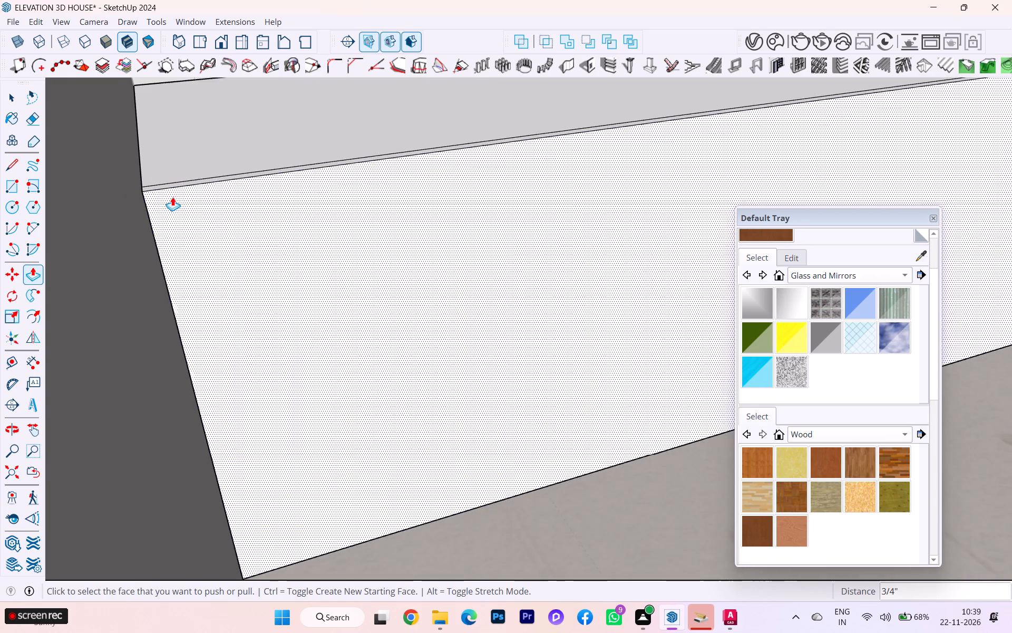
pyautogui.scroll(-4, 250, 243)
pyautogui.scroll(1, 287, 272)
pyautogui.scroll(-6, 162, 244)
pyautogui.scroll(8, 492, 410)
pyautogui.moveTo(516, 383); pyautogui.dragTo(355, 295, button='middle')
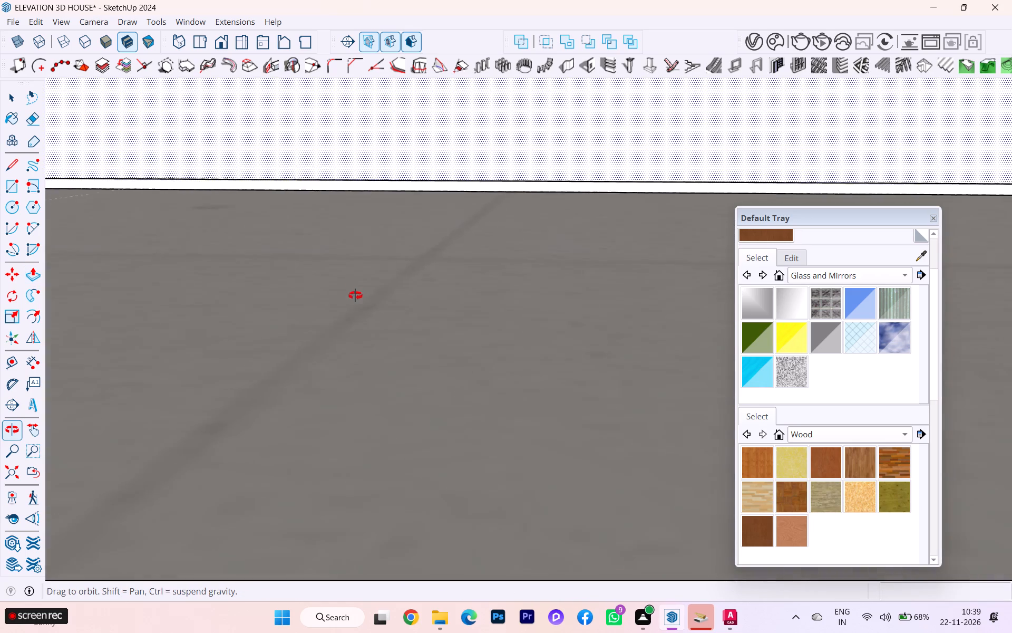
pyautogui.moveTo(355, 295); pyautogui.dragTo(342, 289, button='middle')
pyautogui.scroll(6, 407, 195)
pyautogui.scroll(-2, 451, 152)
pyautogui.scroll(14, 451, 152)
pyautogui.scroll(-1, 450, 163)
pyautogui.scroll(2, 450, 163)
pyautogui.scroll(-2, 450, 163)
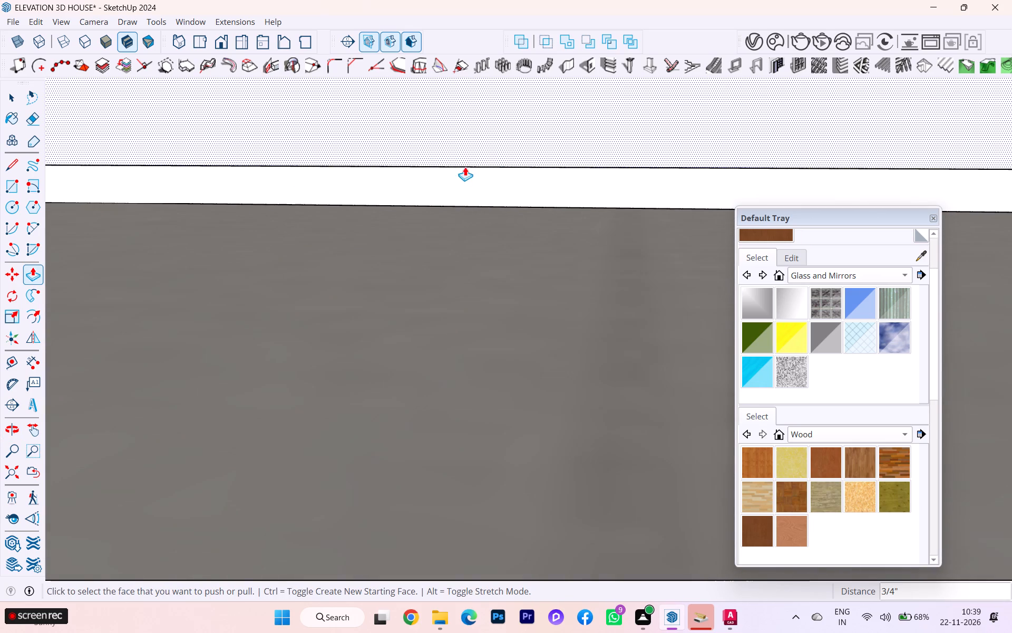
pyautogui.moveTo(436, 155); pyautogui.dragTo(353, 143, button='middle')
pyautogui.scroll(4, 394, 170)
pyautogui.scroll(-3, 403, 172)
pyautogui.scroll(8, 403, 172)
pyautogui.scroll(-1, 417, 160)
pyautogui.scroll(3, 417, 160)
pyautogui.scroll(-1, 417, 160)
pyautogui.scroll(2, 417, 160)
pyautogui.scroll(-1, 417, 160)
pyautogui.scroll(2, 417, 160)
pyautogui.scroll(-1, 416, 156)
pyautogui.scroll(2, 416, 156)
pyautogui.scroll(-2, 416, 156)
pyautogui.scroll(3, 416, 156)
pyautogui.click(405, 148)
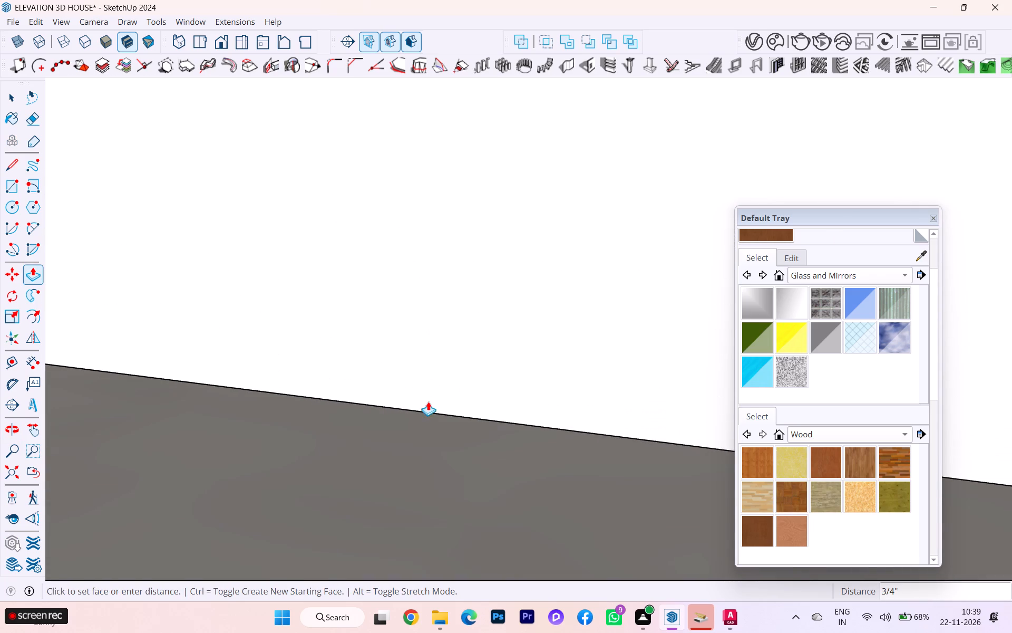
pyautogui.click(429, 427)
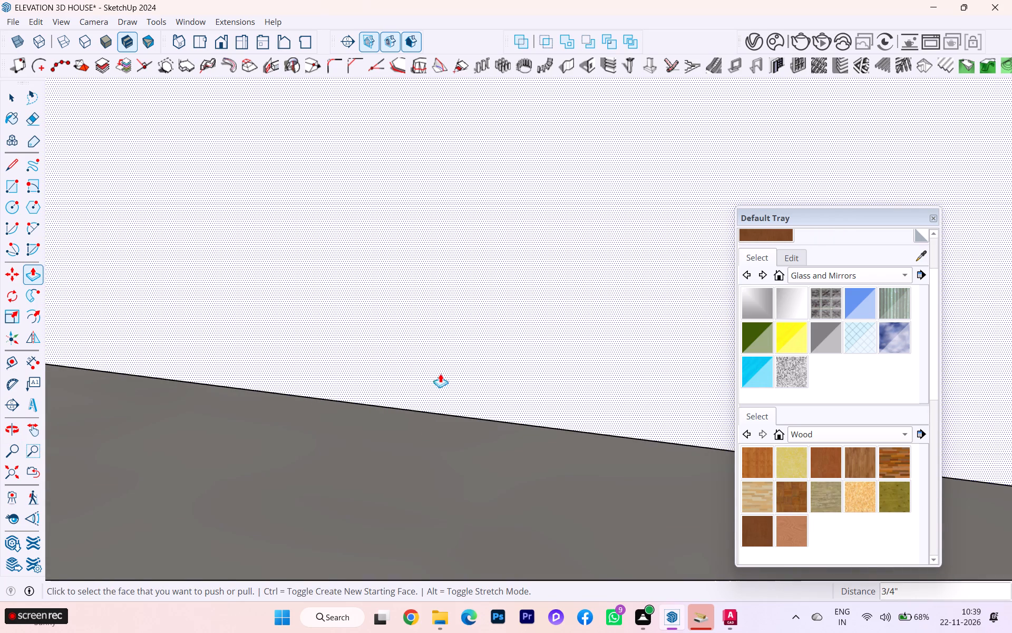
# Extend the front panel's remaining side face, opposite the wall end, outward 3/4" to the cabinet's outer edge, covering the upright frame edge.
pyautogui.scroll(-2, 397, 386)
pyautogui.scroll(1, 396, 386)
pyautogui.scroll(-4, 396, 386)
pyautogui.scroll(-2, 414, 313)
pyautogui.scroll(1, 463, 321)
pyautogui.scroll(-6, 466, 321)
pyautogui.scroll(1, 492, 291)
pyautogui.scroll(-3, 492, 291)
pyautogui.scroll(1, 492, 291)
pyautogui.scroll(-1, 492, 291)
pyautogui.scroll(-4, 417, 279)
pyautogui.scroll(2, 416, 281)
pyautogui.scroll(-2, 415, 282)
pyautogui.scroll(1, 415, 282)
pyautogui.scroll(-1, 414, 282)
pyautogui.scroll(-2, 441, 348)
pyautogui.scroll(4, 444, 357)
pyautogui.scroll(-1, 444, 357)
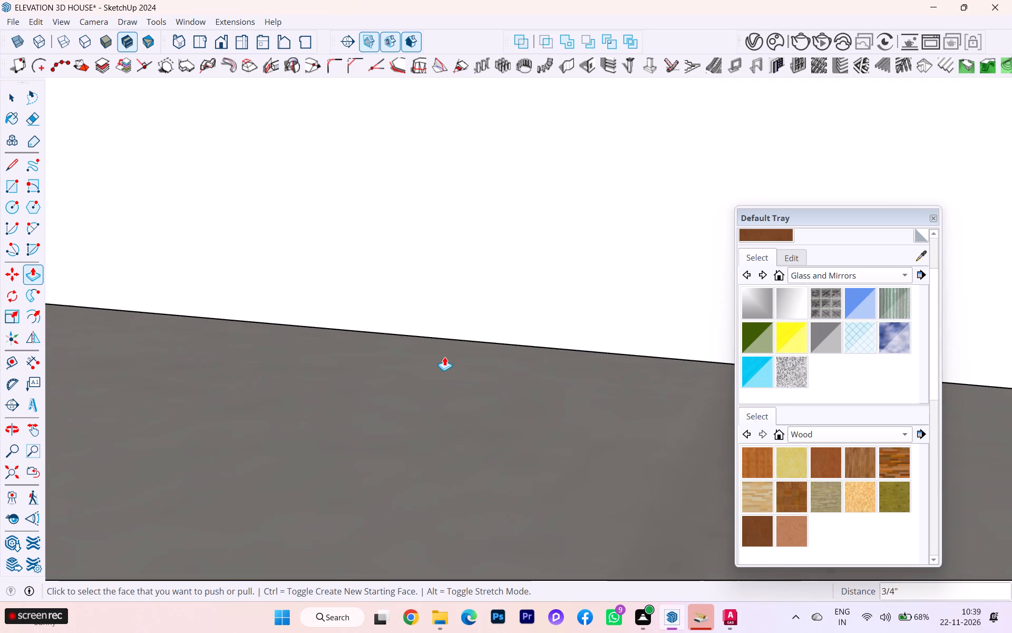
pyautogui.scroll(-3, 444, 357)
pyautogui.scroll(1, 444, 359)
pyautogui.scroll(-2, 444, 359)
pyautogui.scroll(4, 444, 359)
pyautogui.scroll(-3, 444, 359)
pyautogui.scroll(3, 444, 359)
pyautogui.scroll(-1, 444, 359)
pyautogui.scroll(1, 445, 359)
pyautogui.scroll(-1, 445, 359)
pyautogui.scroll(1, 445, 359)
pyautogui.scroll(-5, 445, 359)
pyautogui.scroll(-1, 390, 359)
pyautogui.scroll(2, 390, 359)
pyautogui.scroll(-8, 390, 359)
pyautogui.scroll(1, 462, 376)
pyautogui.scroll(-1, 464, 376)
pyautogui.scroll(1, 473, 377)
pyautogui.scroll(-10, 475, 377)
pyautogui.scroll(4, 502, 385)
pyautogui.scroll(-1, 503, 385)
pyautogui.scroll(1, 506, 386)
pyautogui.scroll(-1, 508, 386)
pyautogui.scroll(-3, 332, 386)
pyautogui.scroll(1, 332, 398)
pyautogui.scroll(-2, 332, 398)
pyautogui.scroll(-2, 171, 341)
pyautogui.scroll(1, 180, 342)
pyautogui.scroll(-4, 187, 346)
pyautogui.moveTo(411, 364); pyautogui.dragTo(573, 485, button='middle')
pyautogui.scroll(-6, 655, 462)
pyautogui.scroll(6, 419, 14)
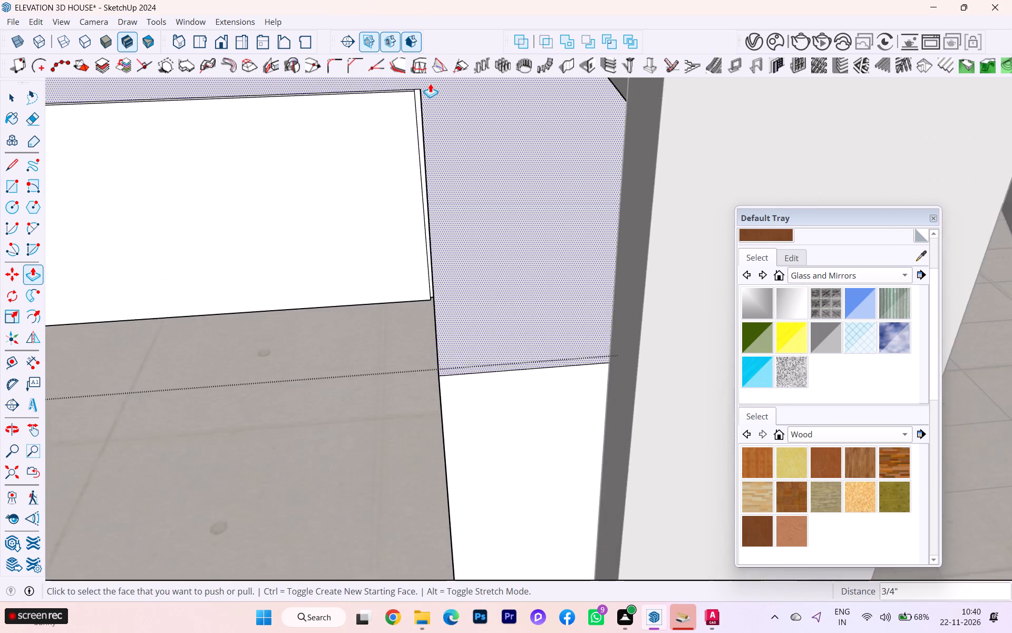
pyautogui.scroll(-2, 430, 83)
pyautogui.scroll(5, 430, 83)
pyautogui.scroll(-2, 430, 83)
pyautogui.scroll(3, 430, 83)
pyautogui.scroll(-2, 413, 94)
pyautogui.scroll(14, 413, 94)
pyautogui.scroll(-1, 413, 94)
pyautogui.scroll(2, 413, 94)
pyautogui.scroll(-1, 407, 89)
pyautogui.scroll(1, 407, 89)
pyautogui.scroll(-5, 406, 89)
pyautogui.scroll(5, 406, 89)
pyautogui.scroll(-1, 404, 97)
pyautogui.scroll(4, 408, 100)
pyautogui.scroll(-5, 408, 100)
pyautogui.scroll(2, 408, 100)
pyautogui.moveTo(371, 119); pyautogui.dragTo(366, 120, button='middle')
pyautogui.scroll(1, 402, 92)
pyautogui.scroll(-4, 392, 92)
pyautogui.scroll(2, 392, 92)
pyautogui.scroll(-1, 428, 81)
pyautogui.scroll(10, 428, 82)
pyautogui.scroll(-2, 390, 95)
pyautogui.scroll(11, 389, 95)
pyautogui.scroll(-1, 388, 100)
pyautogui.scroll(1, 386, 105)
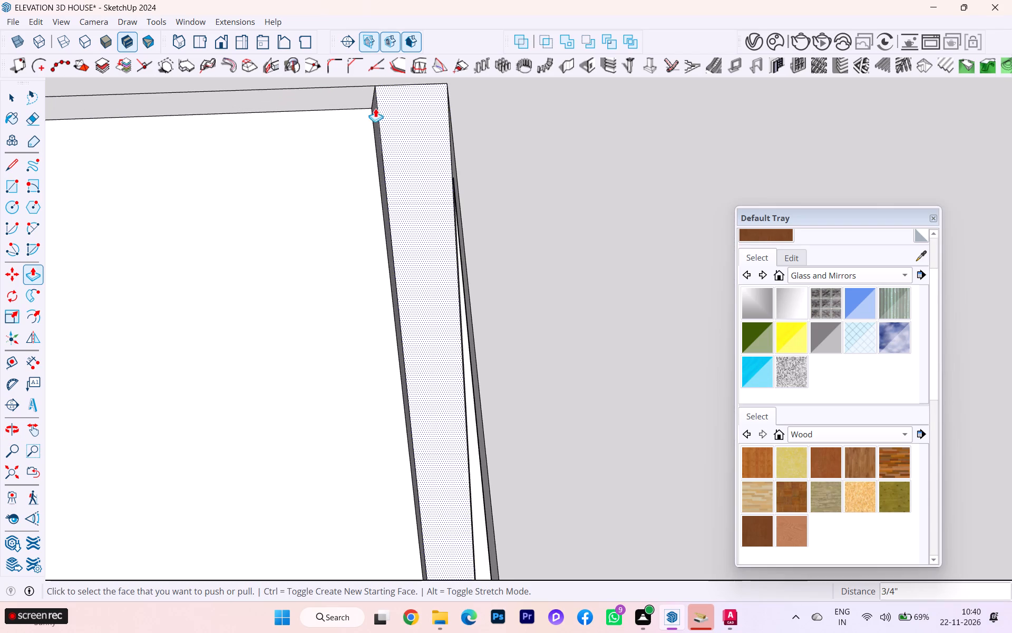
pyautogui.scroll(15, 372, 106)
pyautogui.click(377, 104)
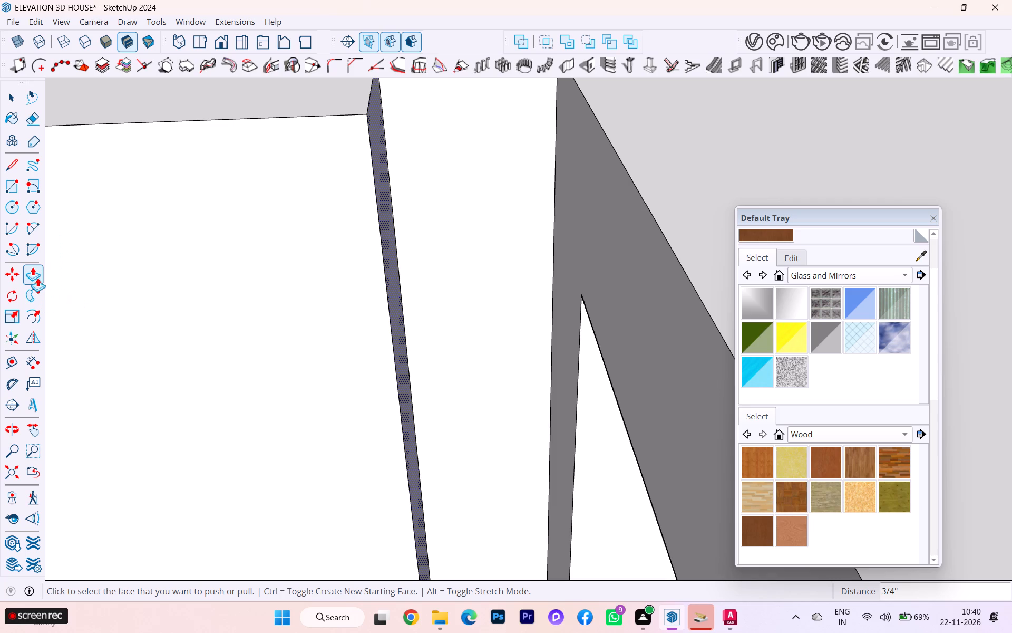
pyautogui.click(378, 120)
pyautogui.scroll(-1, 398, 138)
pyautogui.moveTo(396, 140); pyautogui.dragTo(336, 164, button='middle')
pyautogui.scroll(-2, 567, 164)
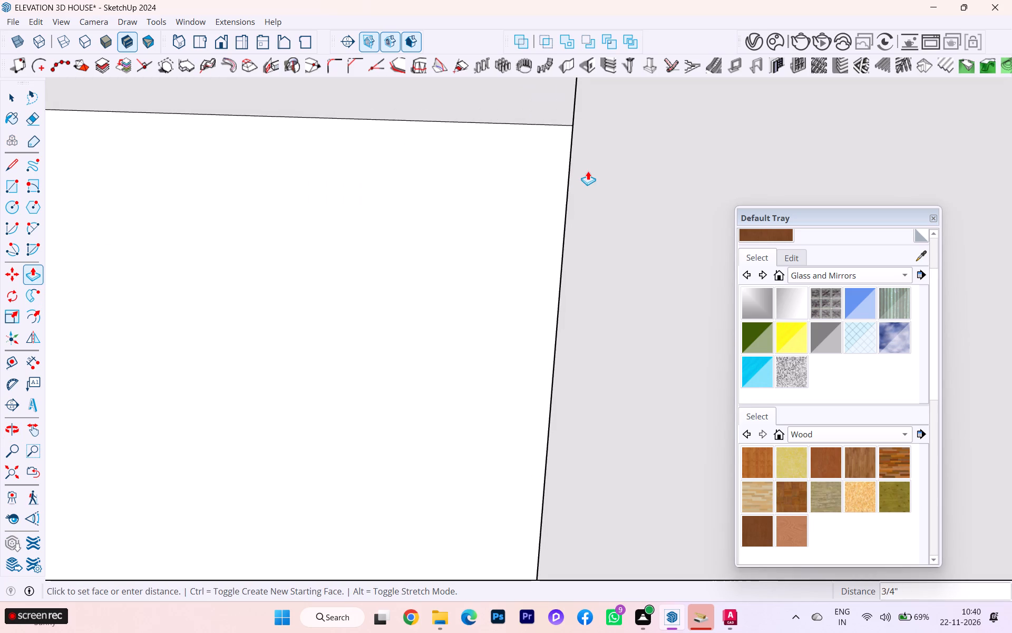
pyautogui.click(577, 110)
pyautogui.scroll(-3, 553, 132)
pyautogui.scroll(2, 551, 136)
pyautogui.scroll(-3, 551, 136)
pyautogui.moveTo(551, 140); pyautogui.dragTo(656, 147, button='middle')
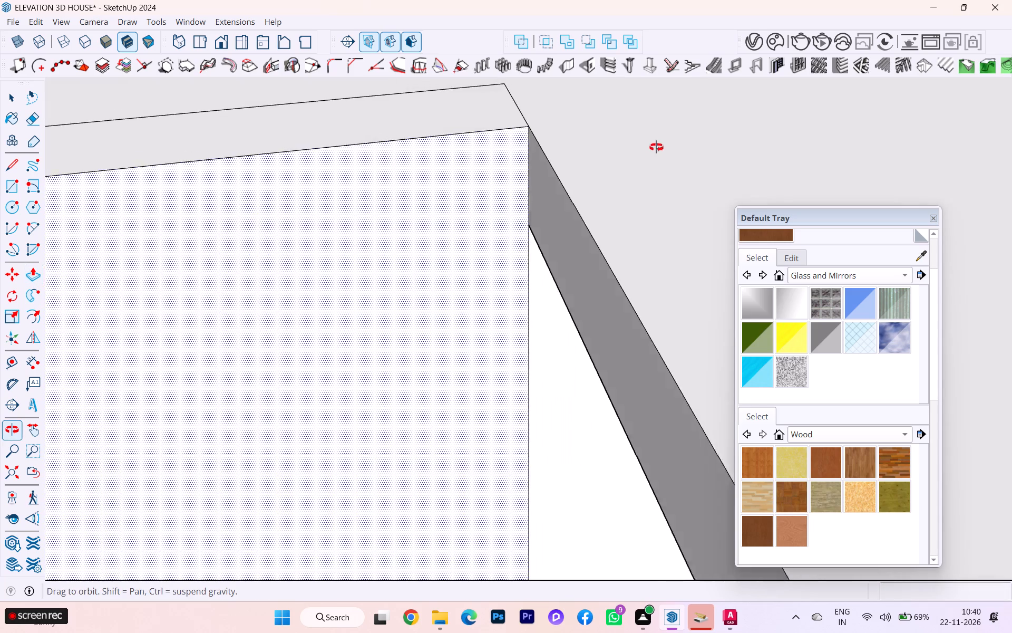
pyautogui.moveTo(656, 147); pyautogui.dragTo(661, 145, button='middle')
pyautogui.scroll(-10, 717, 137)
pyautogui.scroll(1, 298, 162)
pyautogui.scroll(-4, 299, 162)
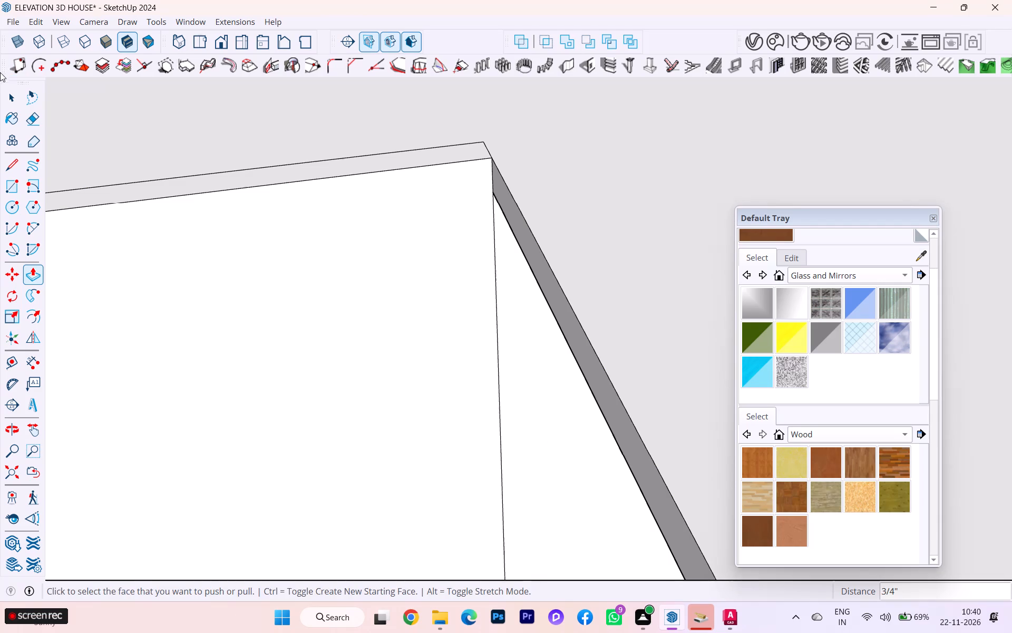
pyautogui.click(7, 93)
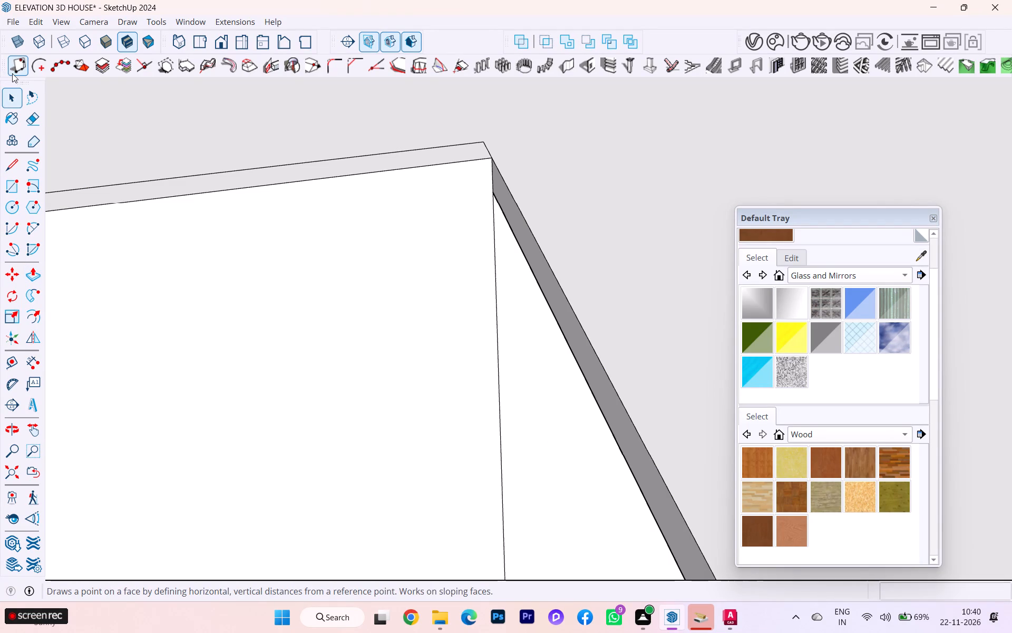
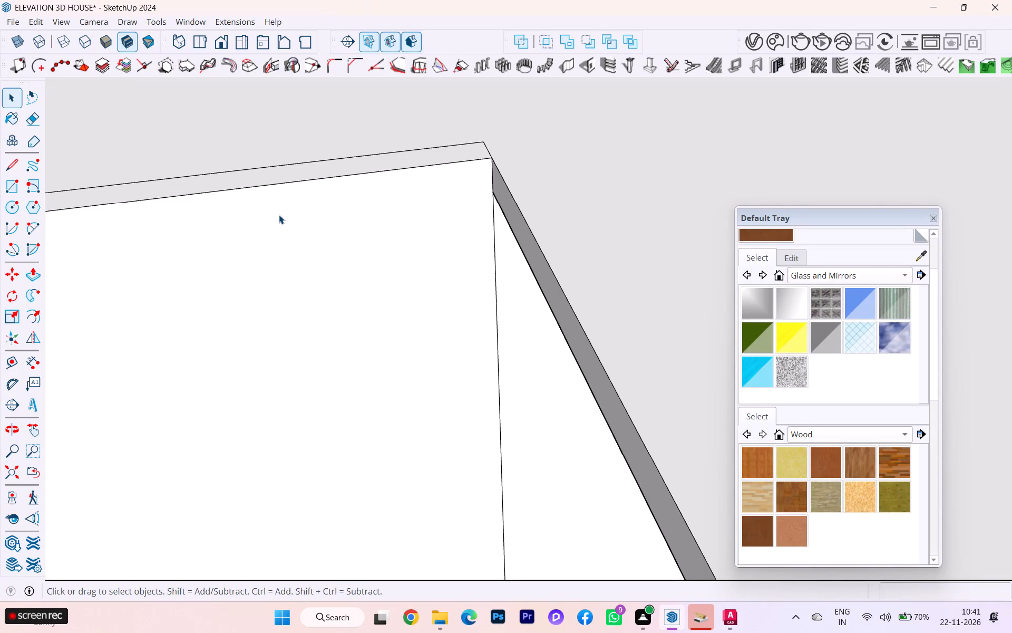
# Undo the front panel's latest edge extensions: the side opposite the wall end, the bottom, and the wall-end side.
pyautogui.scroll(-1, 281, 223)
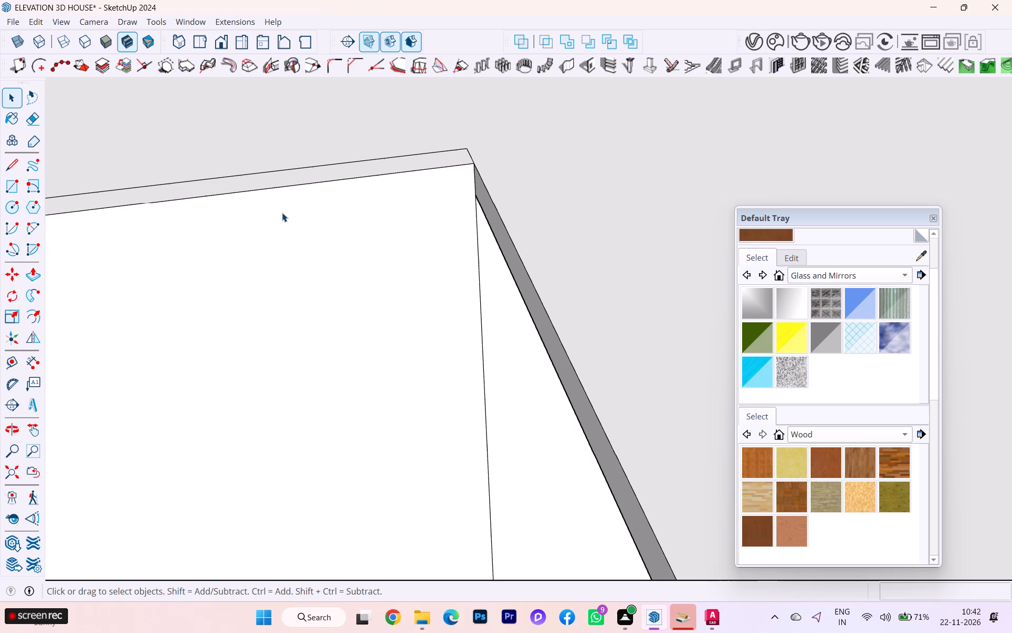
pyautogui.scroll(-6, 571, 205)
pyautogui.scroll(2, 588, 231)
pyautogui.scroll(-1, 588, 231)
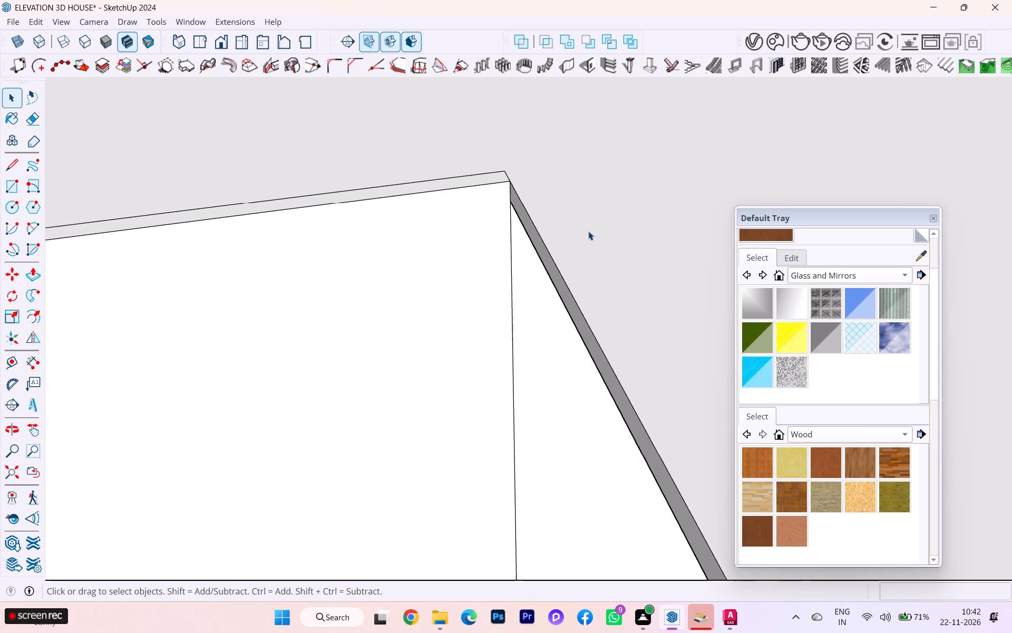
pyautogui.scroll(-3, 583, 238)
pyautogui.scroll(3, 582, 240)
pyautogui.scroll(-14, 582, 240)
pyautogui.scroll(1, 621, 215)
pyautogui.scroll(-1, 623, 215)
pyautogui.scroll(4, 628, 220)
pyautogui.scroll(-4, 629, 220)
pyautogui.scroll(1, 631, 220)
pyautogui.scroll(-2, 631, 220)
pyautogui.scroll(1, 631, 220)
pyautogui.scroll(-2, 631, 220)
pyautogui.scroll(4, 631, 220)
pyautogui.scroll(-4, 662, 271)
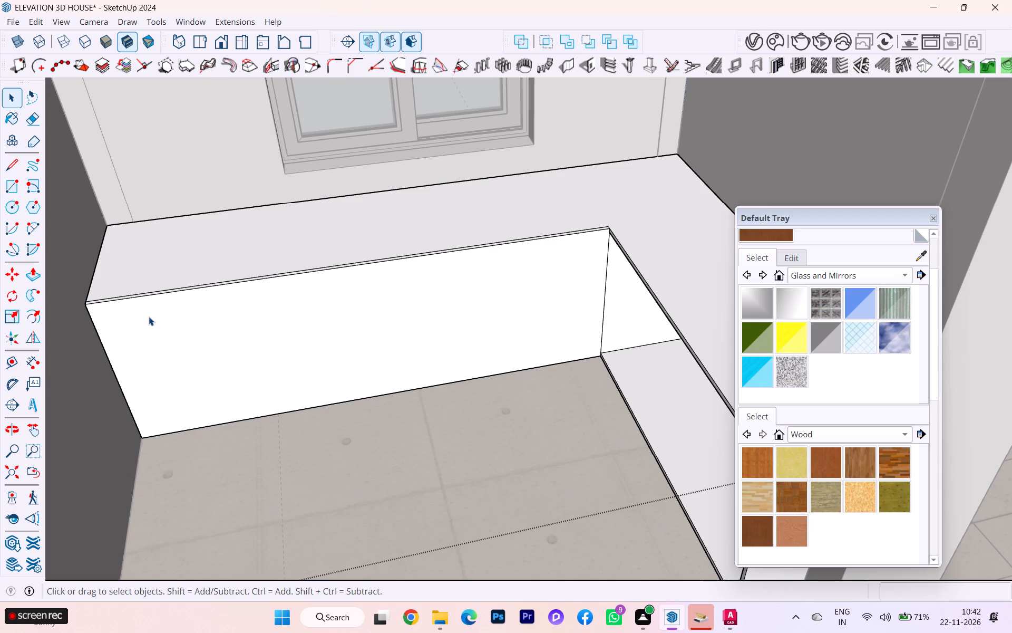
pyautogui.click(140, 341)
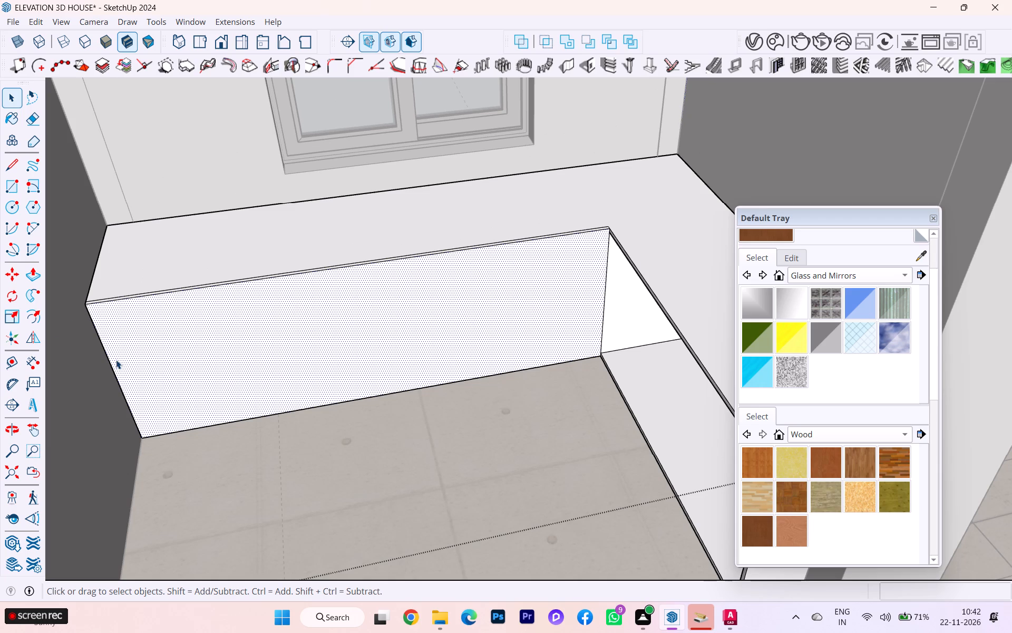
pyautogui.tripleClick(139, 337)
pyautogui.doubleClick(141, 332)
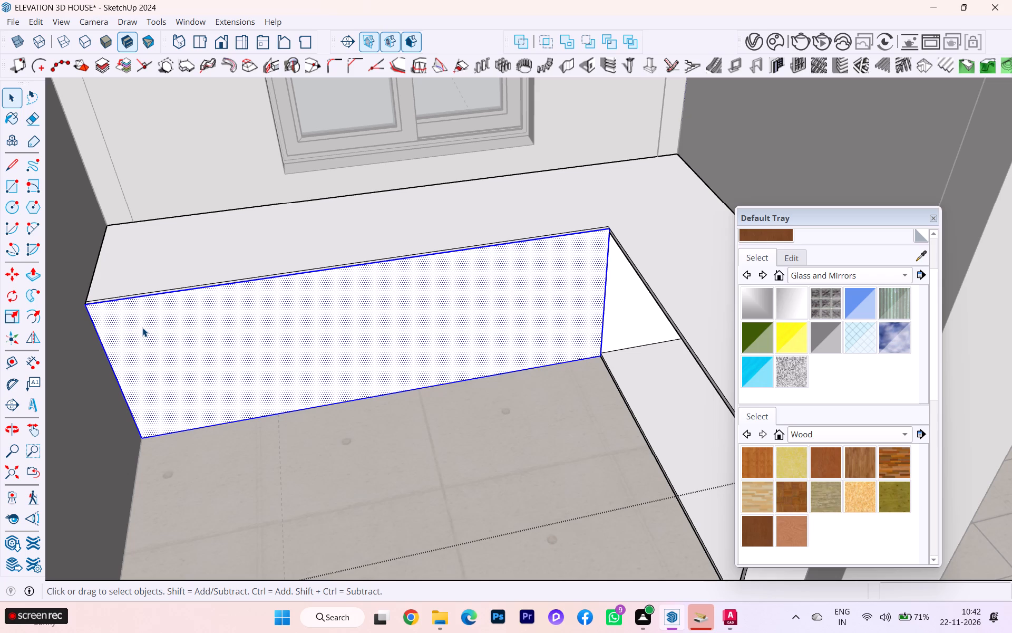
pyautogui.hotkey('ctrl', 'z')
pyautogui.hotkey('ctrl', 'z')
pyautogui.hotkey('ctrl', 'z')
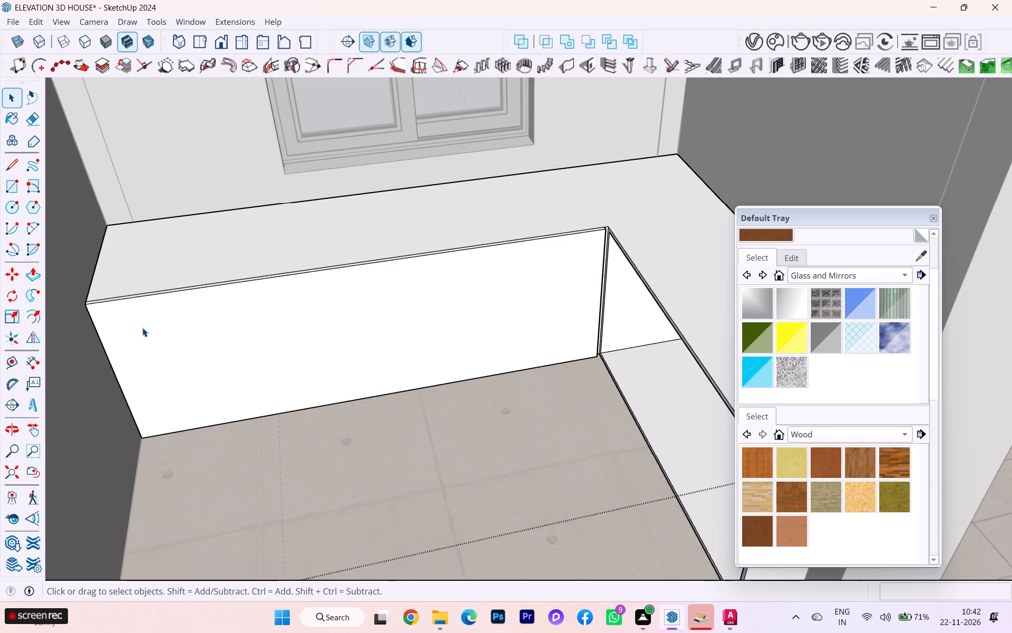
pyautogui.hotkey('ctrl', 'z')
pyautogui.hotkey('ctrl', 'z')
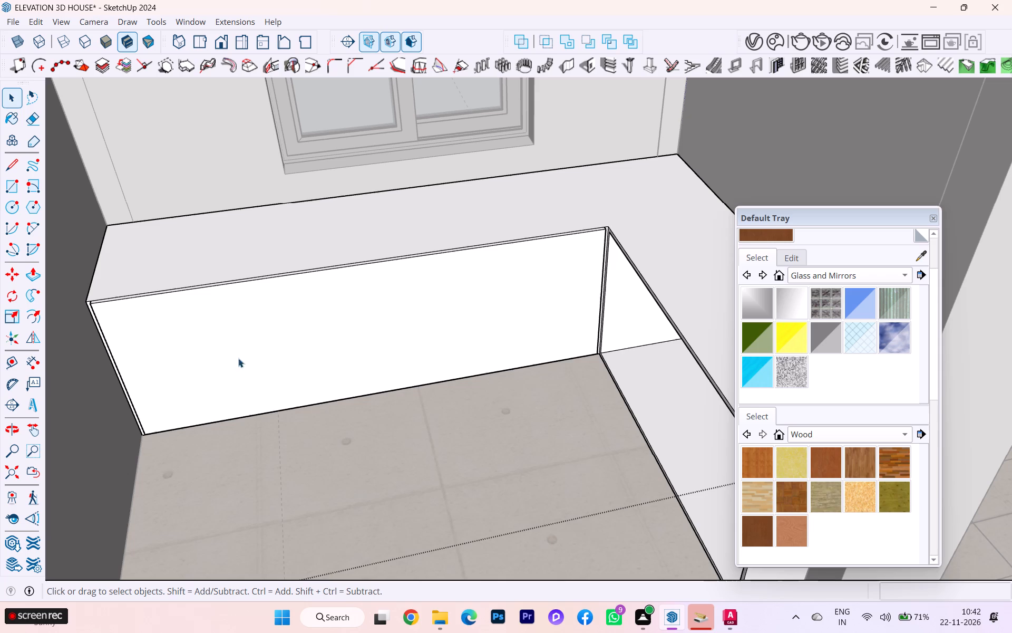
# Undo the front panel's top extension and its extrusion, back to the flat inset face on the cabinet front.
pyautogui.scroll(3, 306, 298)
pyautogui.scroll(3, 618, 175)
pyautogui.scroll(-3, 718, 251)
pyautogui.scroll(1, 662, 266)
pyautogui.scroll(-2, 635, 268)
pyautogui.scroll(1, 413, 260)
pyautogui.scroll(-2, 412, 261)
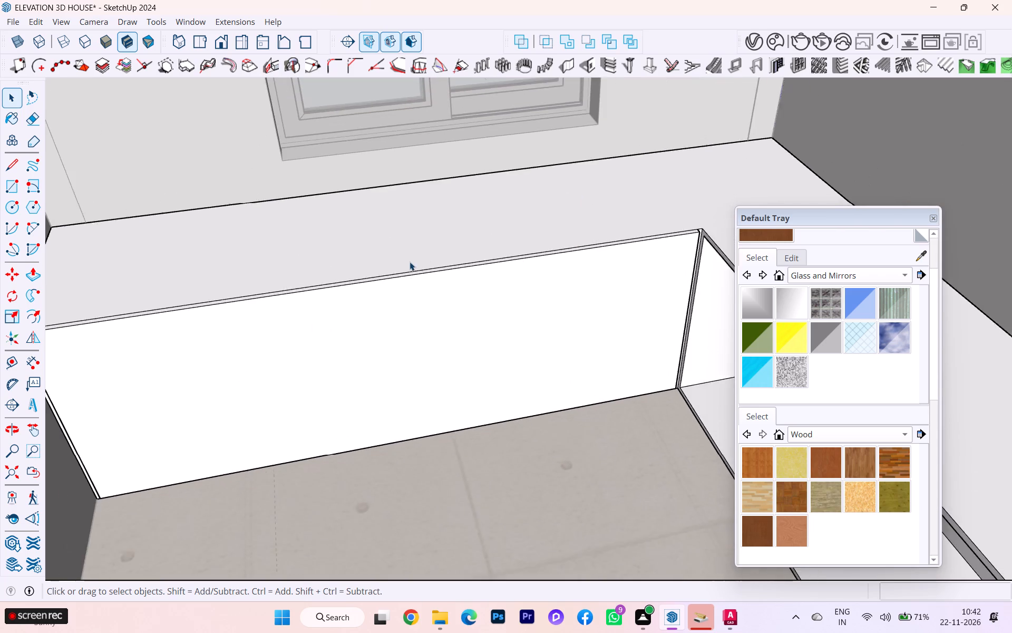
pyautogui.scroll(-2, 410, 262)
pyautogui.scroll(2, 346, 270)
pyautogui.scroll(-1, 346, 270)
pyautogui.scroll(-4, 482, 308)
pyautogui.scroll(6, 522, 333)
pyautogui.scroll(-2, 522, 333)
pyautogui.scroll(1, 509, 309)
pyautogui.scroll(-1, 509, 309)
pyautogui.scroll(1, 509, 309)
pyautogui.scroll(-6, 509, 309)
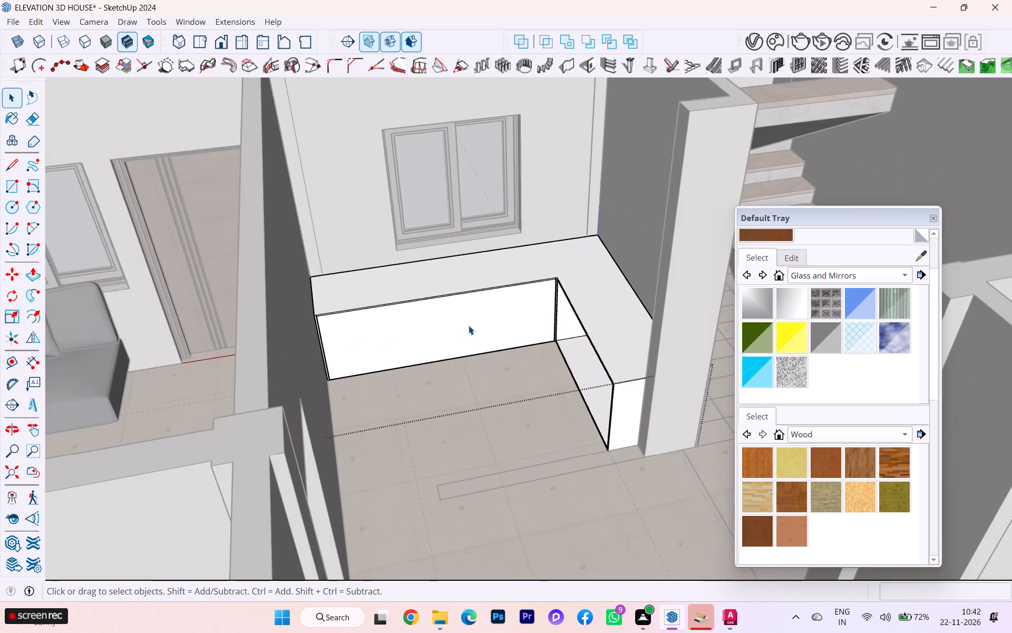
pyautogui.scroll(-4, 472, 320)
pyautogui.moveTo(451, 302); pyautogui.dragTo(374, 285, button='middle')
pyautogui.scroll(6, 430, 296)
pyautogui.scroll(-1, 468, 300)
pyautogui.scroll(1, 475, 338)
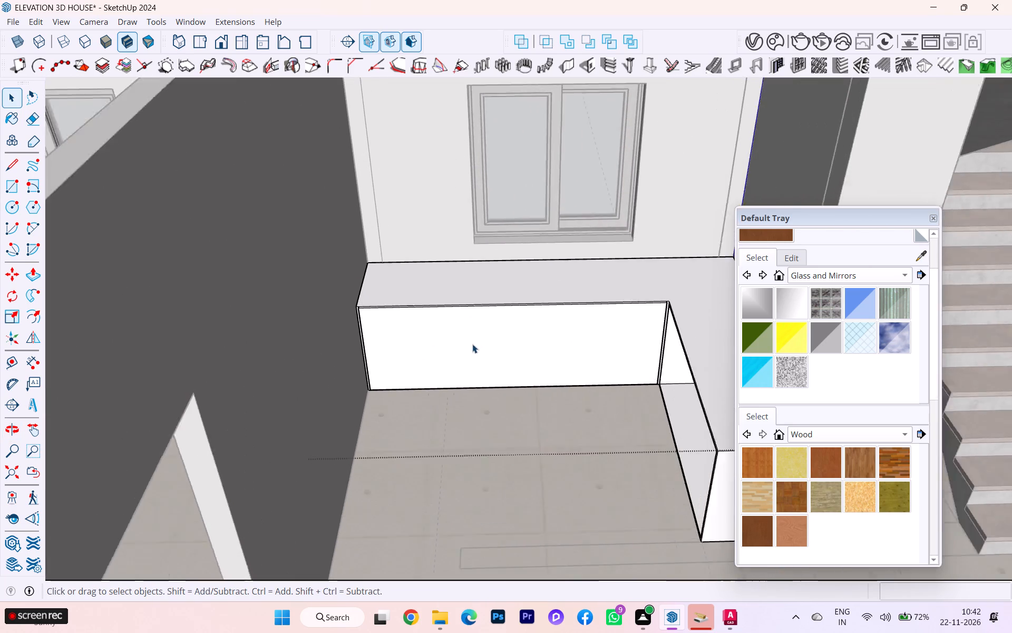
pyautogui.scroll(2, 472, 344)
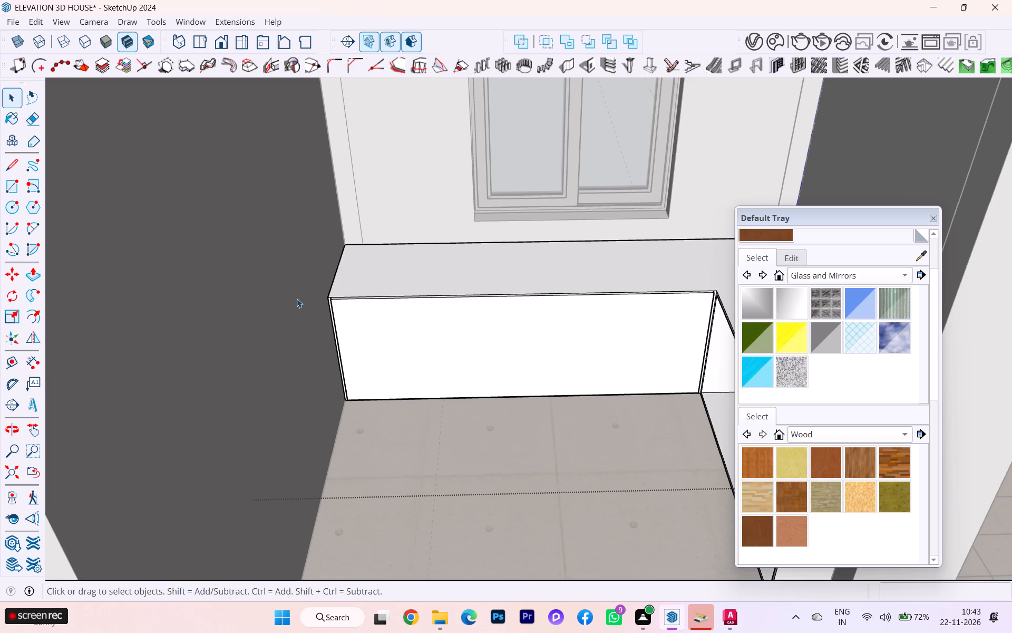
pyautogui.scroll(-2, 342, 427)
pyautogui.scroll(3, 420, 379)
pyautogui.scroll(-3, 388, 372)
pyautogui.scroll(1, 397, 413)
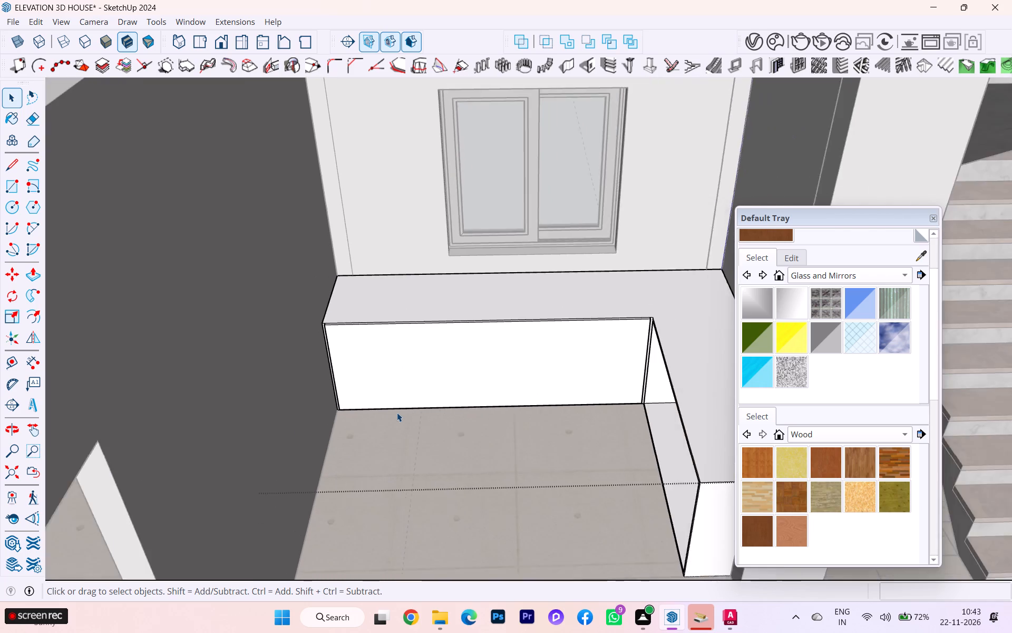
pyautogui.scroll(-3, 397, 413)
pyautogui.scroll(3, 397, 413)
pyautogui.scroll(-2, 397, 413)
pyautogui.click(365, 351)
pyautogui.click(365, 351)
pyautogui.click(365, 351)
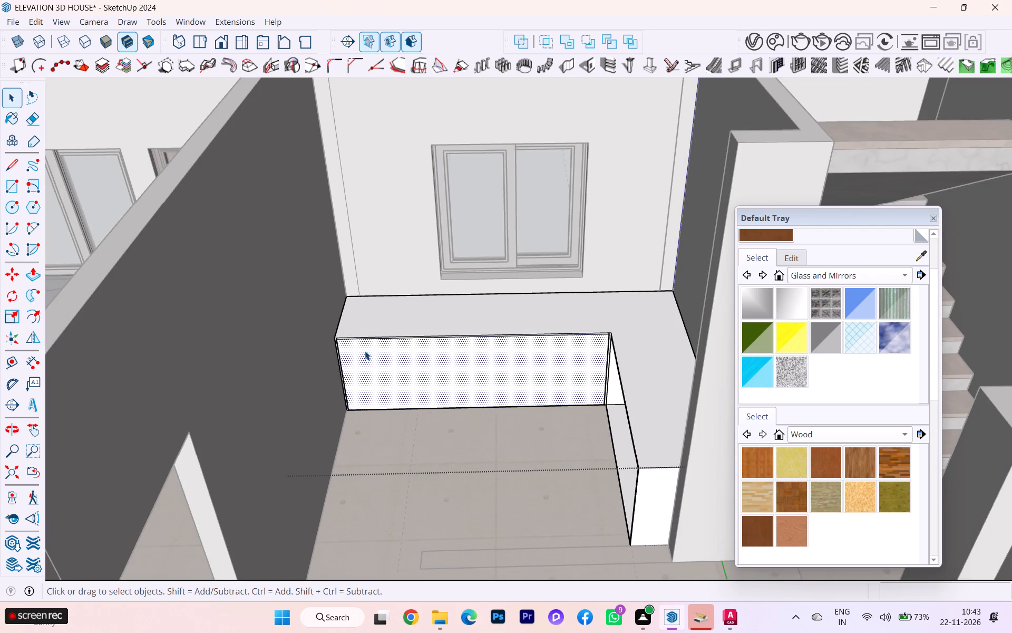
pyautogui.scroll(12, 365, 351)
pyautogui.scroll(-2, 385, 356)
pyautogui.scroll(1, 385, 356)
pyautogui.scroll(2, 314, 288)
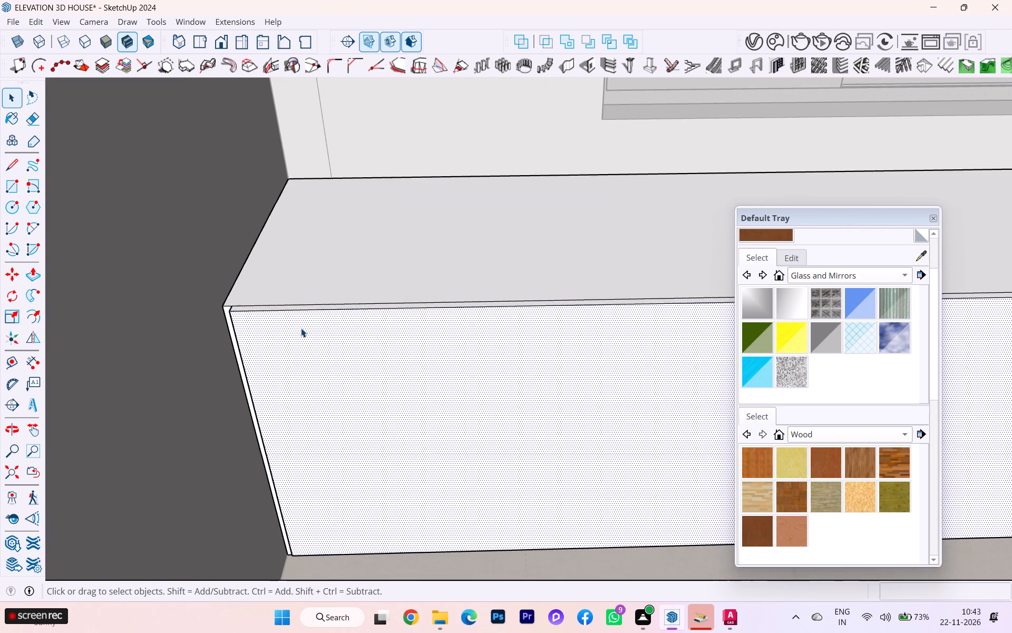
pyautogui.tripleClick(301, 328)
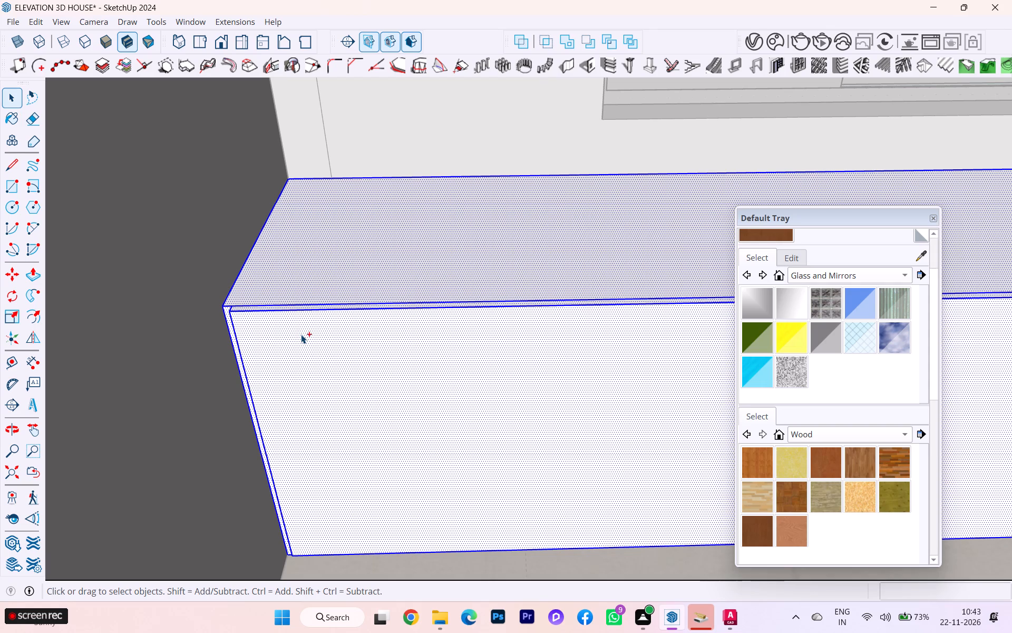
pyautogui.hotkey('ctrl', 'z')
pyautogui.hotkey('ctrl', 'z')
# Make a group from the inset face on the cabinet front together with its bounding edges.
pyautogui.doubleClick(301, 334)
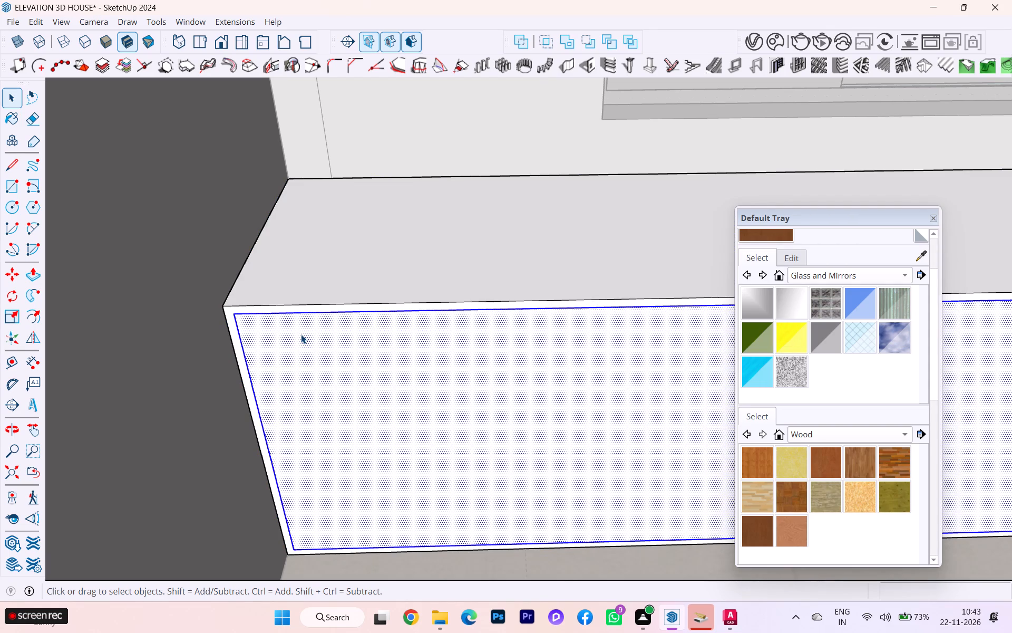
pyautogui.rightClick(301, 334)
pyautogui.click(379, 121)
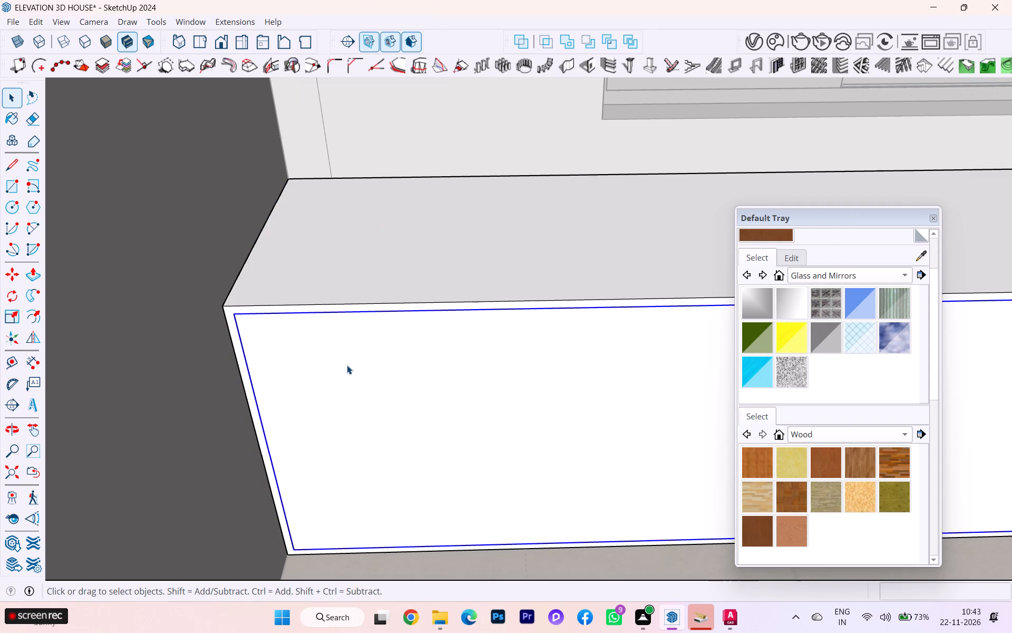
# Open the new front panel group and extrude its face outward 0.75".
pyautogui.doubleClick(346, 365)
pyautogui.doubleClick(342, 366)
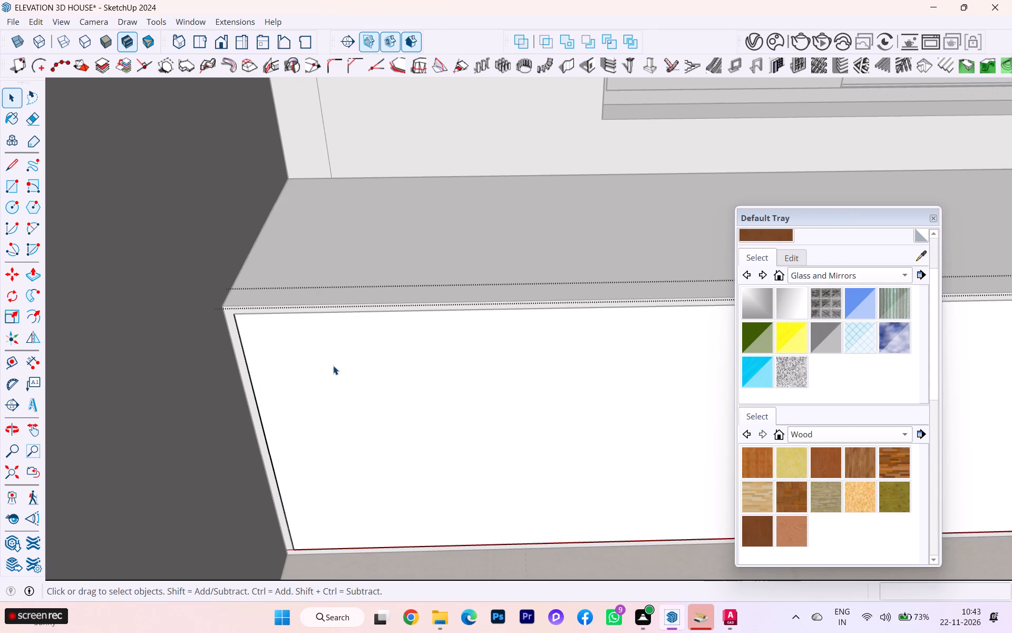
pyautogui.press('p')
pyautogui.click(333, 366)
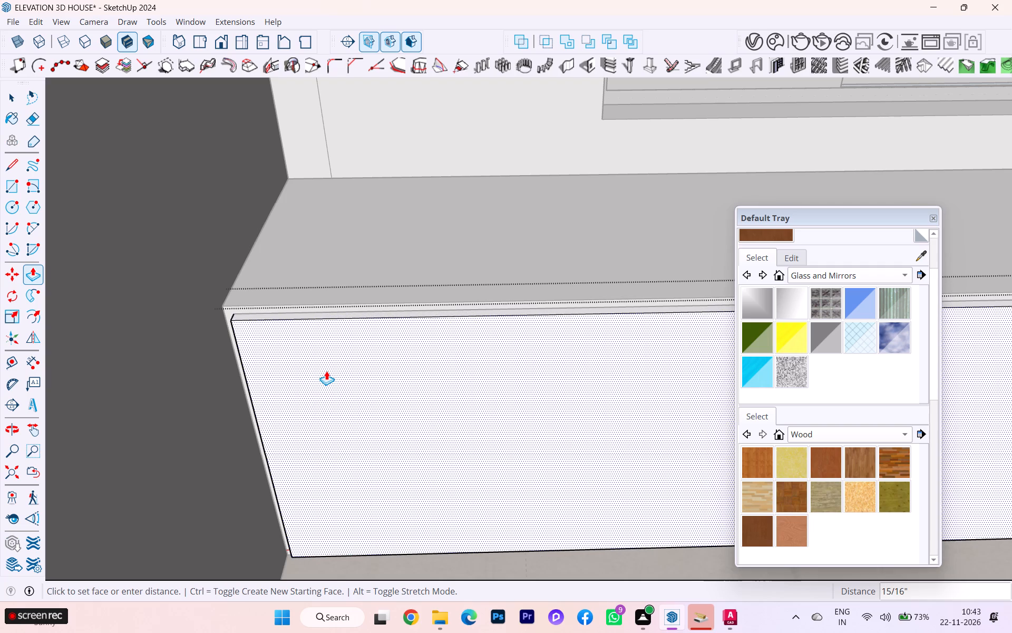
pyautogui.write('.75')
pyautogui.press('Return')
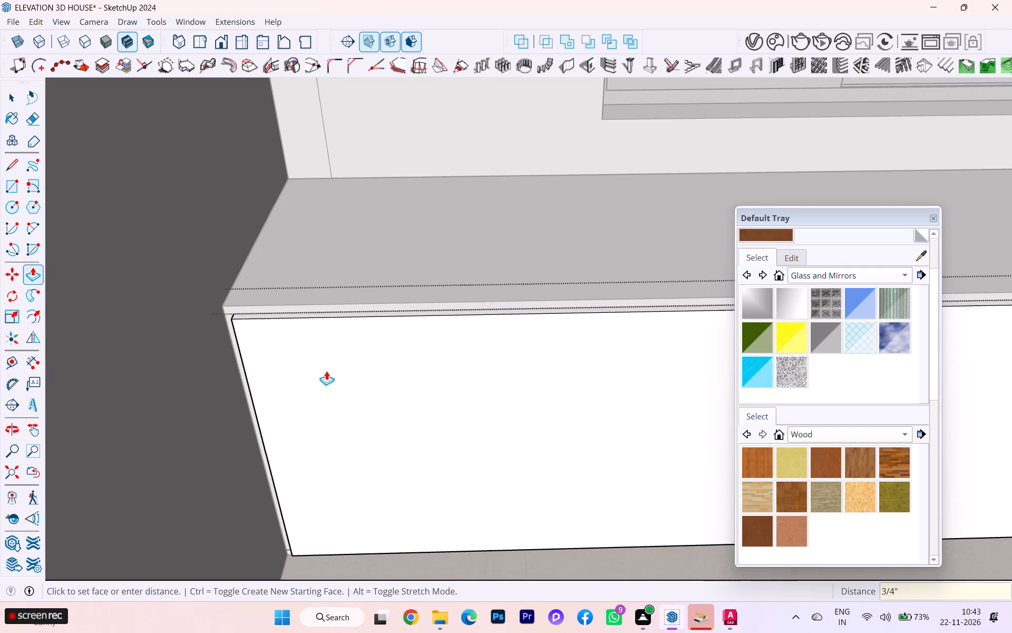
# Extend the grouped front panel's top edge face up to the countertop surface.
pyautogui.scroll(2, 227, 328)
pyautogui.scroll(-1, 227, 328)
pyautogui.scroll(1, 227, 328)
pyautogui.scroll(4, 272, 301)
pyautogui.scroll(-1, 272, 301)
pyautogui.scroll(4, 272, 301)
pyautogui.scroll(-2, 264, 323)
pyautogui.scroll(2, 264, 323)
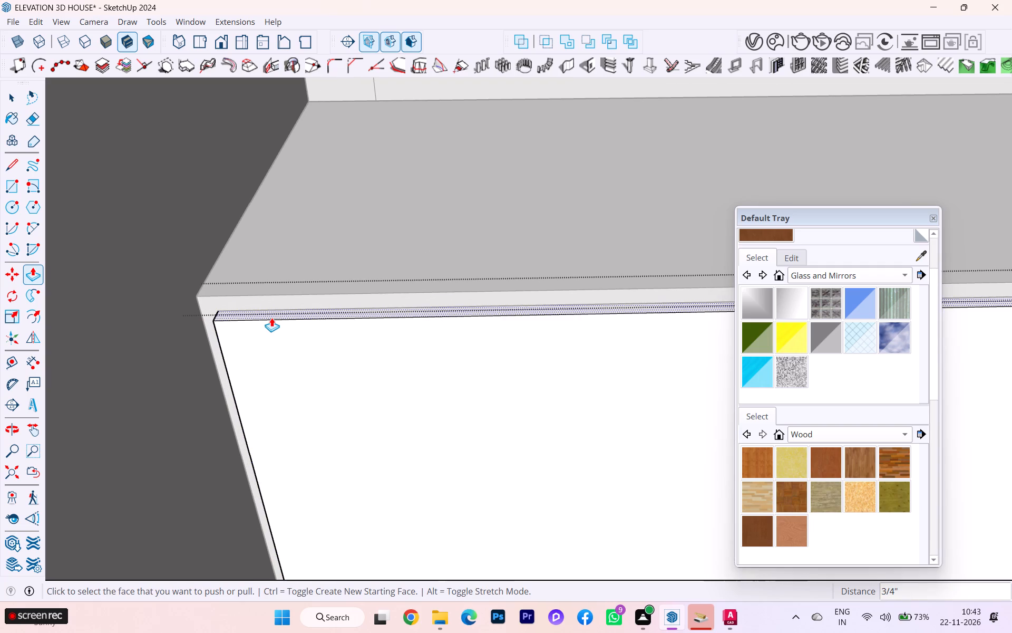
pyautogui.click(271, 318)
pyautogui.click(351, 228)
# Extend the front panel's side face at the wall end outward 5/8", plus a further 1/8" to the counter's outer edge.
pyautogui.moveTo(175, 351); pyautogui.dragTo(203, 344, button='middle')
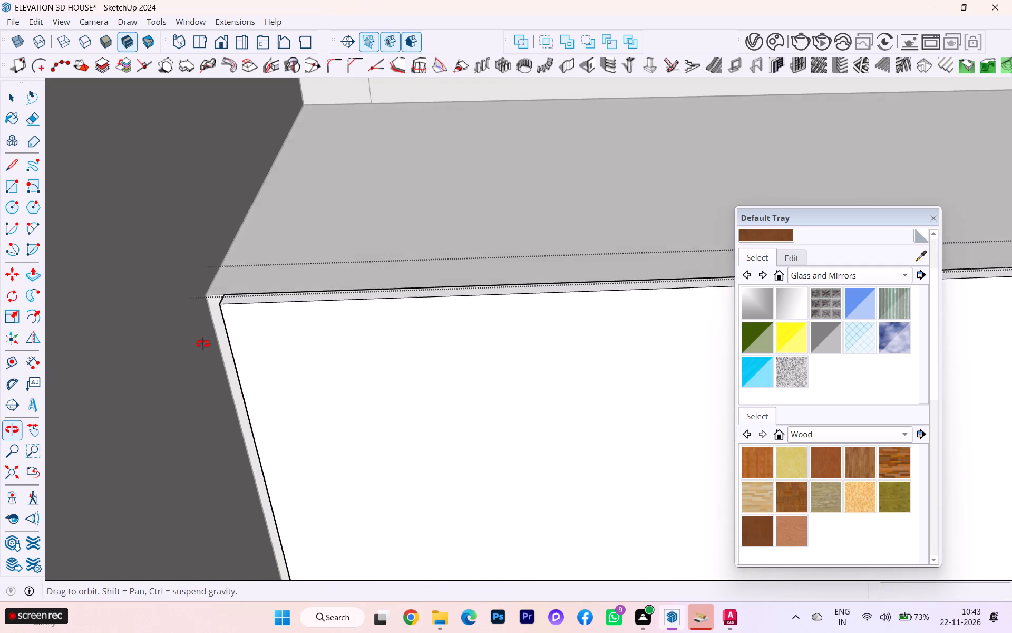
pyautogui.moveTo(203, 344); pyautogui.dragTo(238, 340, button='middle')
pyautogui.scroll(9, 277, 330)
pyautogui.scroll(-1, 278, 330)
pyautogui.scroll(6, 278, 330)
pyautogui.moveTo(277, 317); pyautogui.dragTo(374, 302, button='middle')
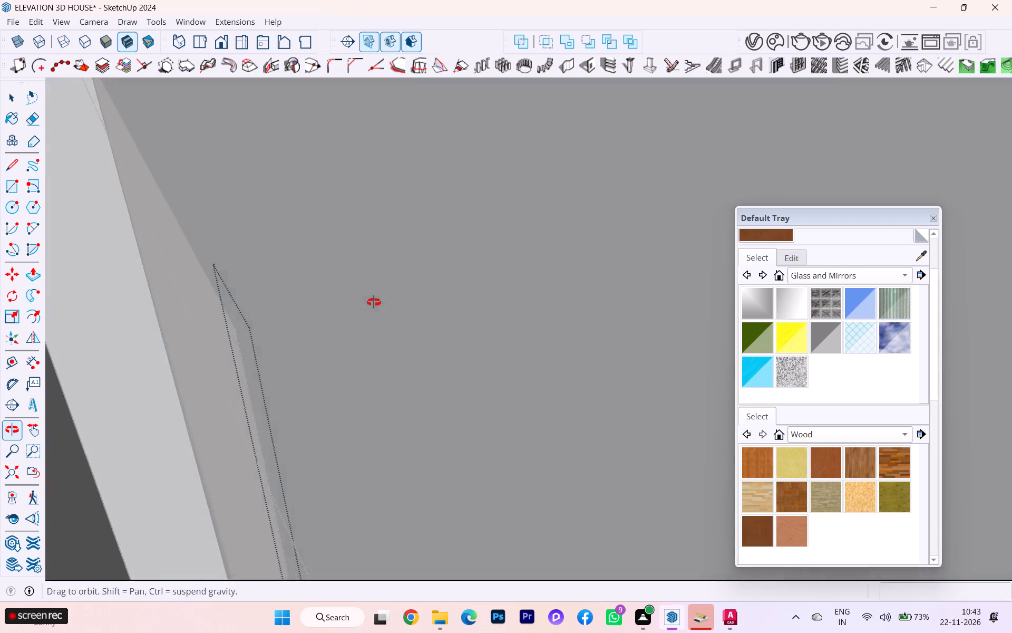
pyautogui.moveTo(374, 302); pyautogui.dragTo(316, 332, button='middle')
pyautogui.scroll(1, 258, 331)
pyautogui.scroll(-3, 258, 331)
pyautogui.scroll(6, 258, 331)
pyautogui.scroll(-1, 273, 317)
pyautogui.scroll(2, 273, 317)
pyautogui.scroll(-5, 273, 317)
pyautogui.scroll(1, 273, 317)
pyautogui.scroll(-1, 273, 317)
pyautogui.scroll(3, 273, 316)
pyautogui.scroll(-1, 305, 310)
pyautogui.scroll(3, 305, 310)
pyautogui.scroll(-3, 305, 310)
pyautogui.scroll(2, 305, 310)
pyautogui.scroll(-1, 306, 311)
pyautogui.moveTo(306, 312); pyautogui.dragTo(314, 312, button='middle')
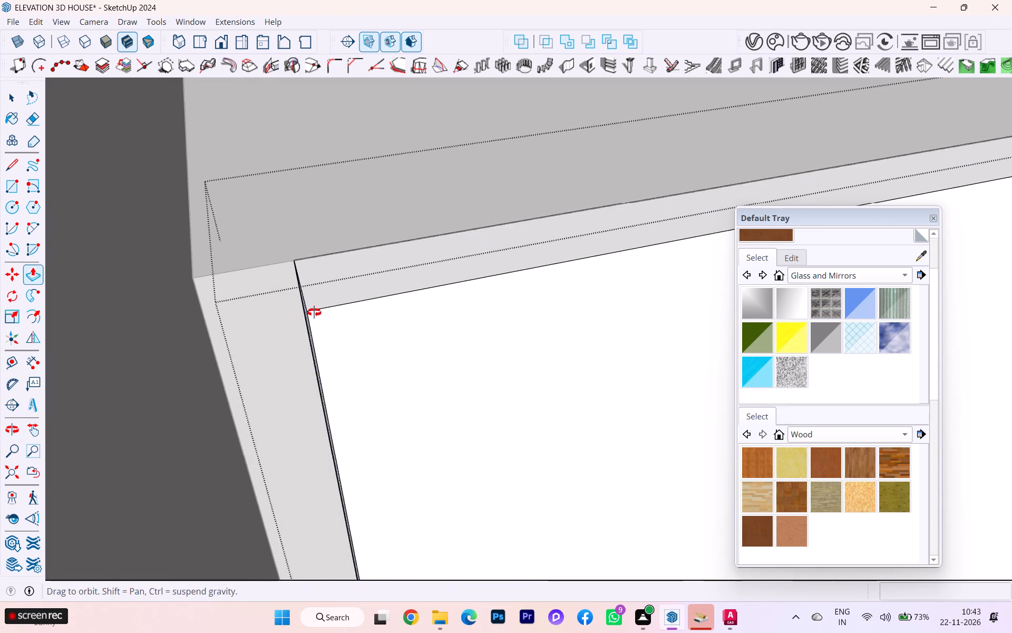
pyautogui.moveTo(314, 312); pyautogui.dragTo(344, 311, button='middle')
pyautogui.click(301, 322)
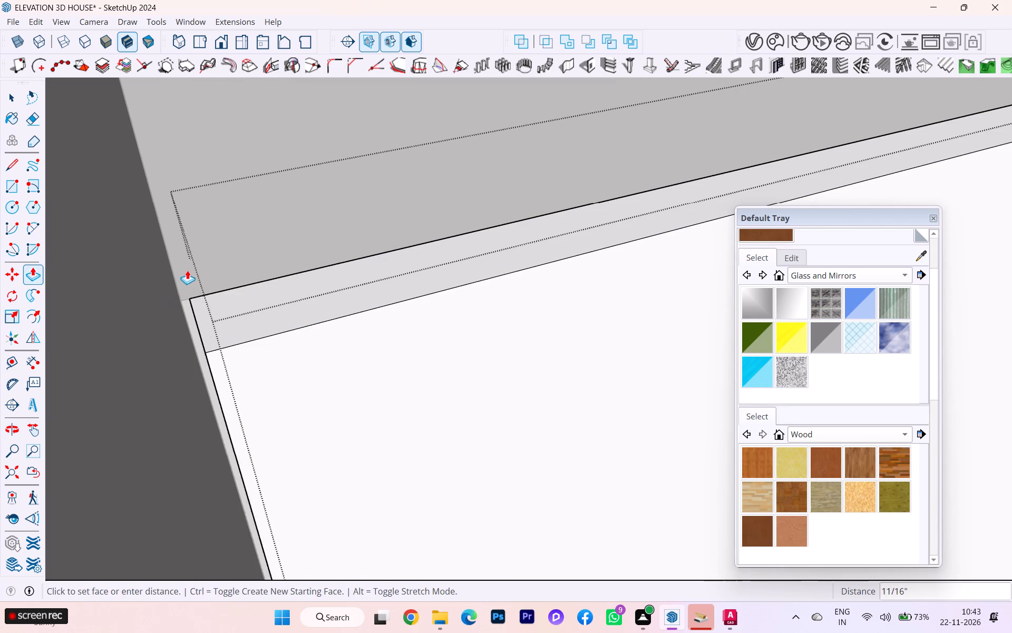
pyautogui.click(187, 268)
pyautogui.scroll(10, 196, 337)
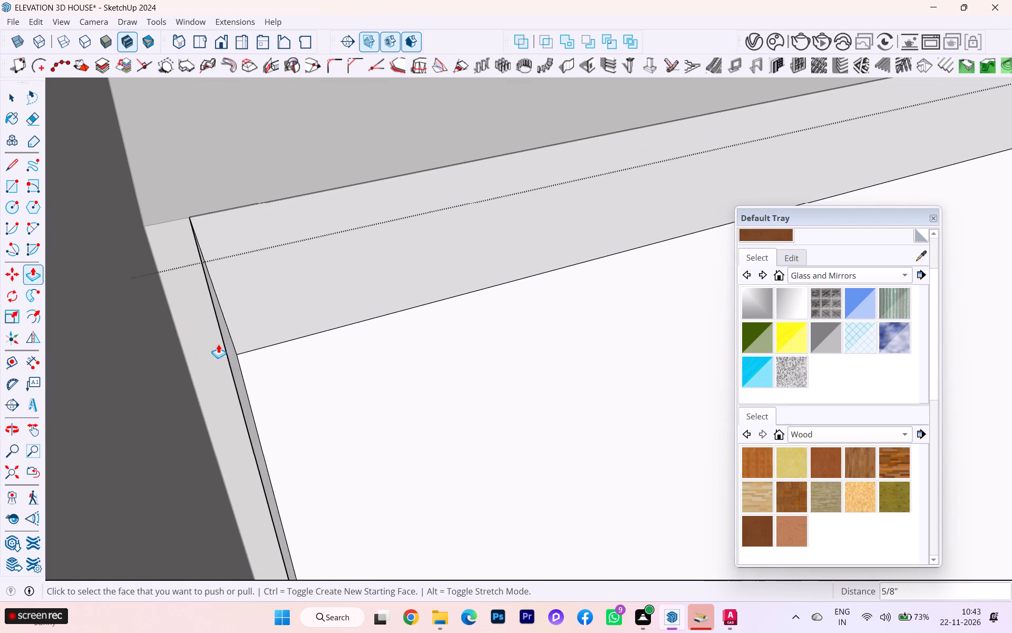
pyautogui.click(226, 331)
pyautogui.click(130, 194)
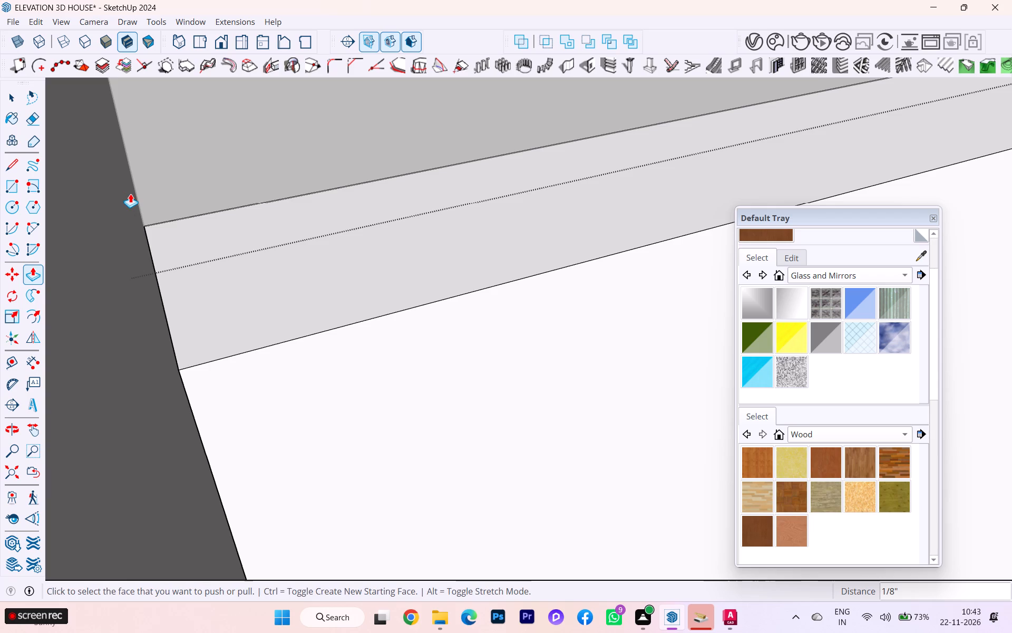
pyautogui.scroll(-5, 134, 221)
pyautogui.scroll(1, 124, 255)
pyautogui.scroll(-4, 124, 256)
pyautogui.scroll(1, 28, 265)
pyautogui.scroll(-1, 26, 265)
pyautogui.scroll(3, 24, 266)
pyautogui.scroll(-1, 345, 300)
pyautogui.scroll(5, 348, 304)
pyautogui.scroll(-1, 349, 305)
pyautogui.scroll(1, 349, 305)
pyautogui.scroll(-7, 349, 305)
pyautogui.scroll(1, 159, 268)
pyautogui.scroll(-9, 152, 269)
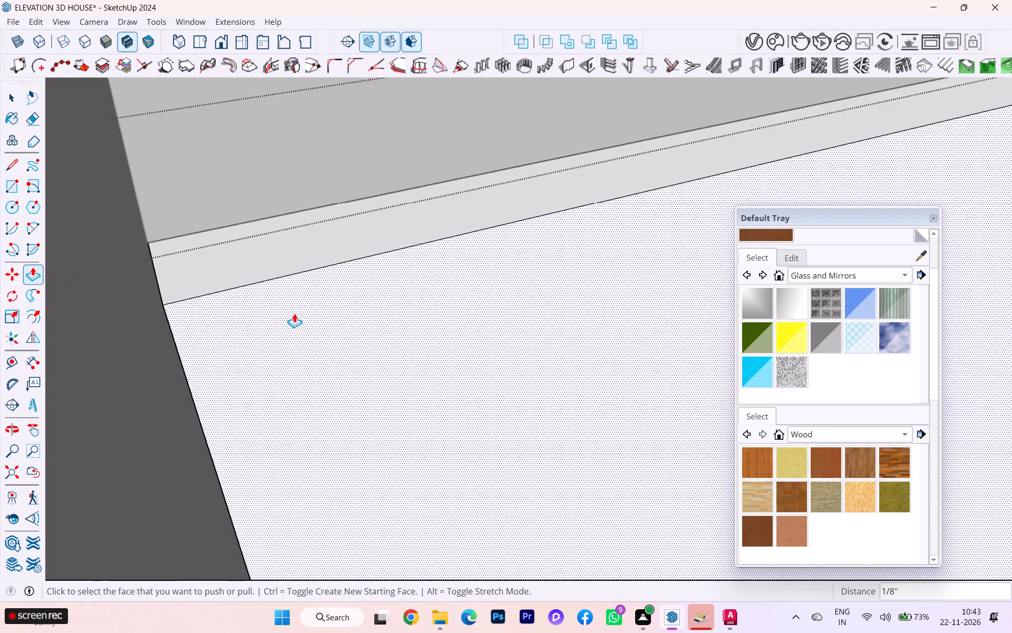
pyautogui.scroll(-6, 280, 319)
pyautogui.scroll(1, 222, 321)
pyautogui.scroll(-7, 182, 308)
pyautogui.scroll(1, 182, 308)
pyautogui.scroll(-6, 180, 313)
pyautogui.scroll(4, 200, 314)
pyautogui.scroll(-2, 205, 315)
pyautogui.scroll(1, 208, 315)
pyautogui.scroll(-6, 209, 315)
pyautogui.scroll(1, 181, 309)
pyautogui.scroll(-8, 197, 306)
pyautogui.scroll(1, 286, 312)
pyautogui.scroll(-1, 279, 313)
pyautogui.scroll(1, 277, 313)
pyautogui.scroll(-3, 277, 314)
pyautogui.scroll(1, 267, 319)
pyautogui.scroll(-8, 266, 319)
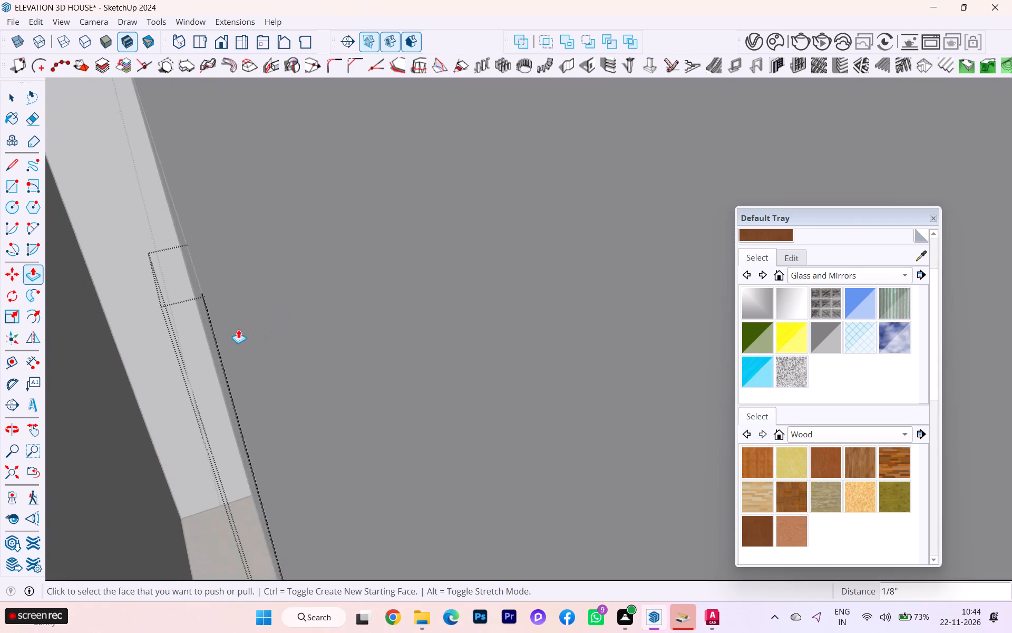
# Leave the Push/Pull tool and zoom to the extents of the whole model.
pyautogui.click(8, 106)
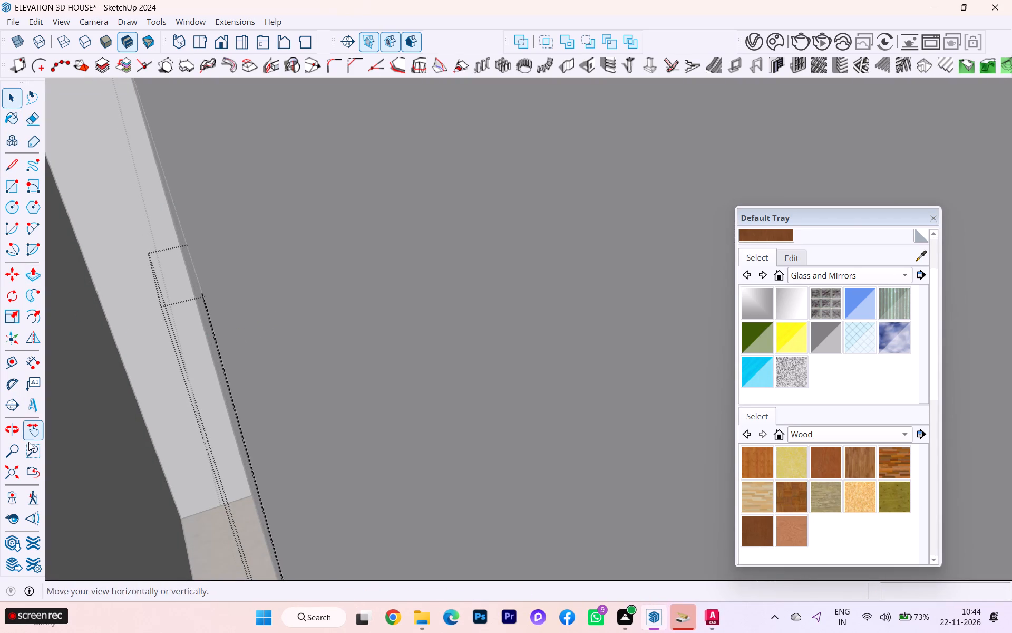
pyautogui.click(15, 475)
pyautogui.scroll(-4, 206, 417)
pyautogui.scroll(2, 198, 419)
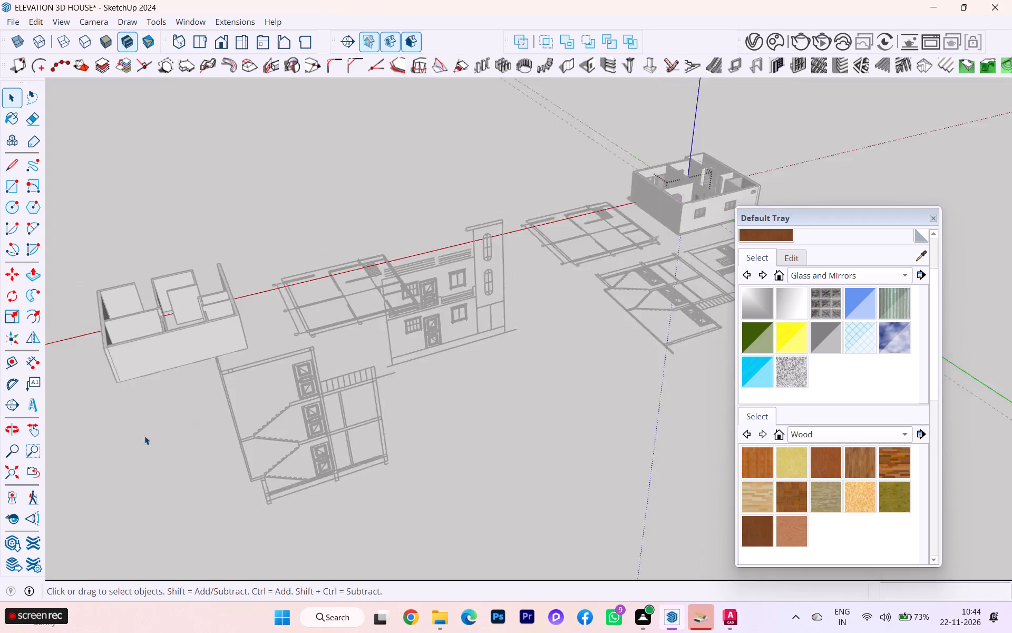
# Close the open front panel group on the L-shaped counter beside the staircase.
pyautogui.scroll(-3, 125, 438)
pyautogui.scroll(-4, 91, 351)
pyautogui.scroll(1, 91, 352)
pyautogui.scroll(-1, 90, 352)
pyautogui.scroll(6, 635, 262)
pyautogui.scroll(-2, 550, 181)
pyautogui.scroll(4, 550, 181)
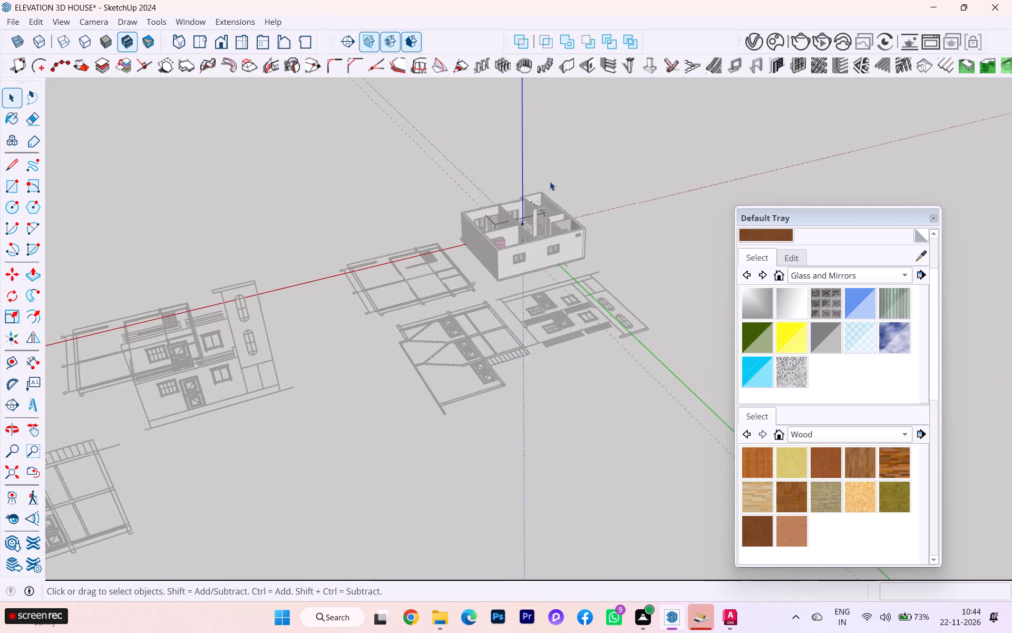
pyautogui.scroll(4, 550, 181)
pyautogui.scroll(-1, 550, 181)
pyautogui.scroll(14, 550, 181)
pyautogui.scroll(-1, 530, 201)
pyautogui.scroll(13, 530, 201)
pyautogui.scroll(-1, 497, 259)
pyautogui.scroll(5, 496, 261)
pyautogui.scroll(-1, 482, 313)
pyautogui.moveTo(471, 325); pyautogui.dragTo(374, 337, button='middle')
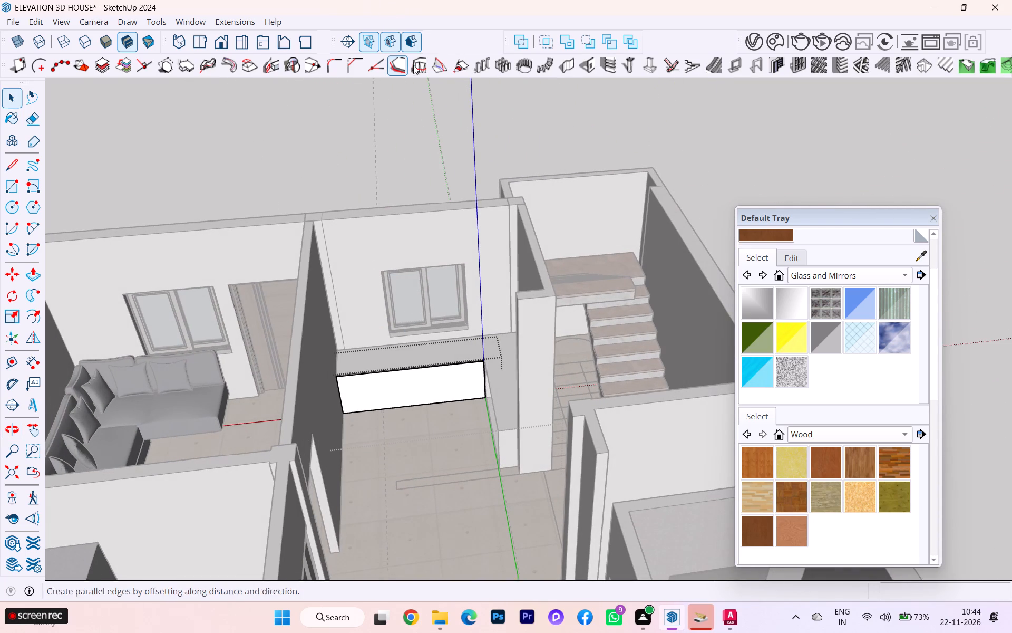
pyautogui.scroll(4, 426, 79)
pyautogui.click(392, 492)
pyautogui.click(327, 198)
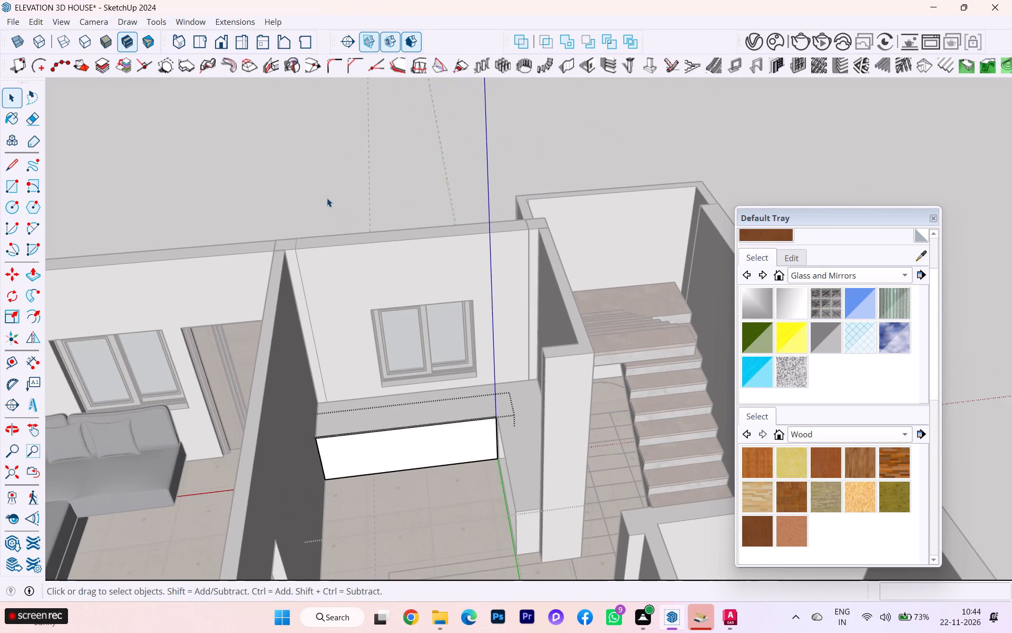
# Open the front panel group below the window and extend its inner-corner end face 3/4" to the adjoining counter leg.
pyautogui.click(438, 453)
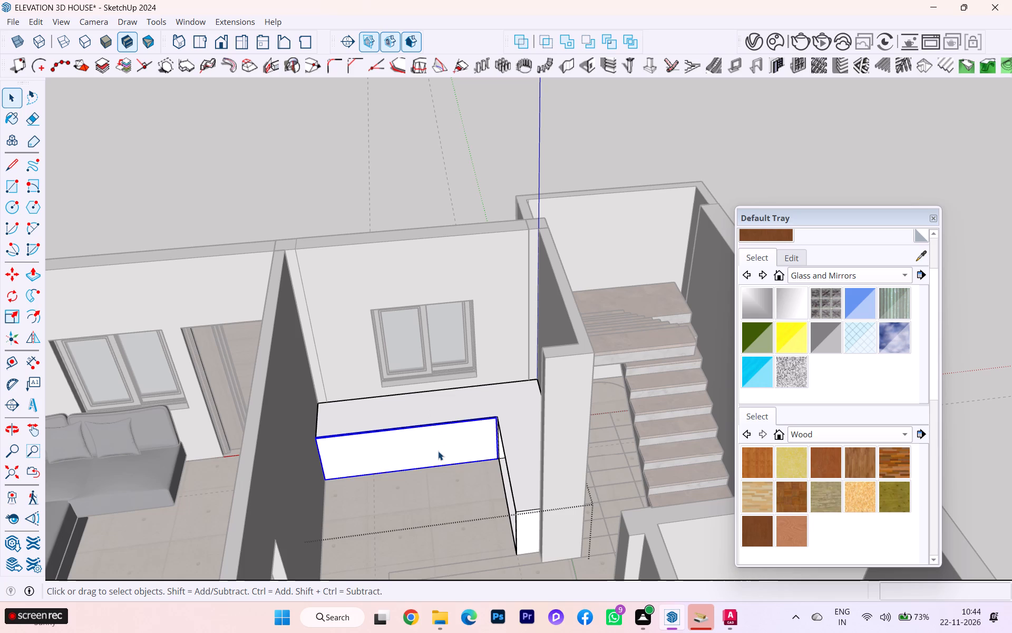
pyautogui.press('h')
pyautogui.scroll(9, 437, 453)
pyautogui.scroll(-2, 347, 449)
pyautogui.scroll(2, 347, 449)
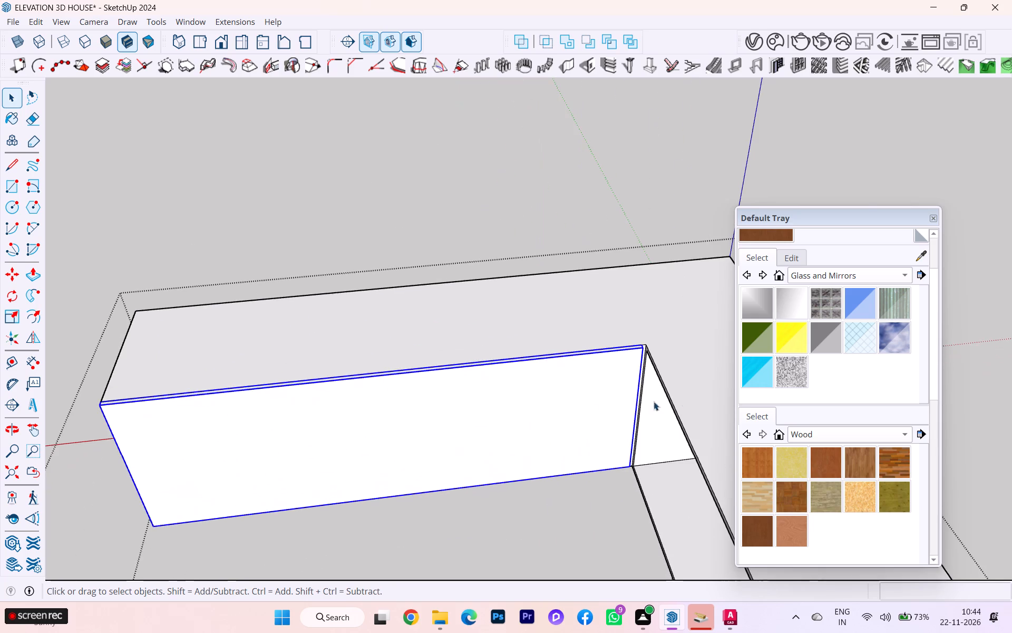
pyautogui.scroll(-1, 691, 387)
pyautogui.scroll(1, 691, 387)
pyautogui.scroll(-1, 689, 385)
pyautogui.scroll(8, 687, 384)
pyautogui.scroll(-3, 640, 352)
pyautogui.scroll(3, 640, 352)
pyautogui.scroll(-1, 639, 320)
pyautogui.scroll(10, 638, 320)
pyautogui.scroll(-3, 635, 332)
pyautogui.scroll(2, 635, 332)
pyautogui.scroll(-1, 611, 339)
pyautogui.moveTo(601, 346); pyautogui.dragTo(510, 363, button='middle')
pyautogui.scroll(1, 553, 357)
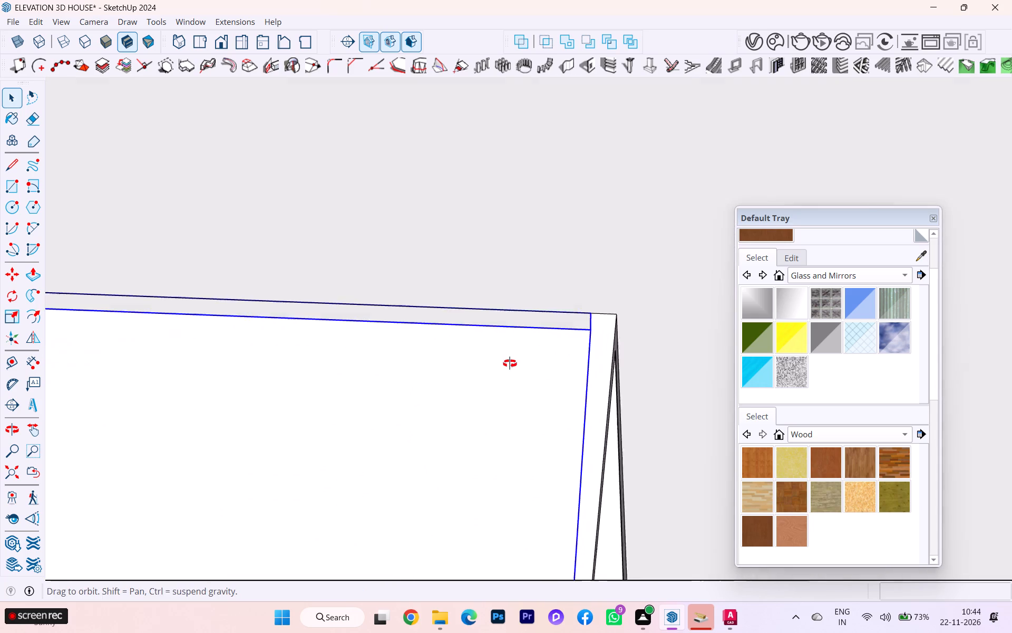
pyautogui.moveTo(510, 363); pyautogui.dragTo(510, 362, button='middle')
pyautogui.scroll(9, 579, 331)
pyautogui.scroll(-1, 606, 316)
pyautogui.scroll(5, 606, 316)
pyautogui.scroll(-4, 605, 319)
pyautogui.scroll(5, 602, 319)
pyautogui.scroll(-1, 599, 318)
pyautogui.scroll(1, 599, 318)
pyautogui.moveTo(530, 350); pyautogui.dragTo(474, 347, button='middle')
pyautogui.scroll(1, 474, 347)
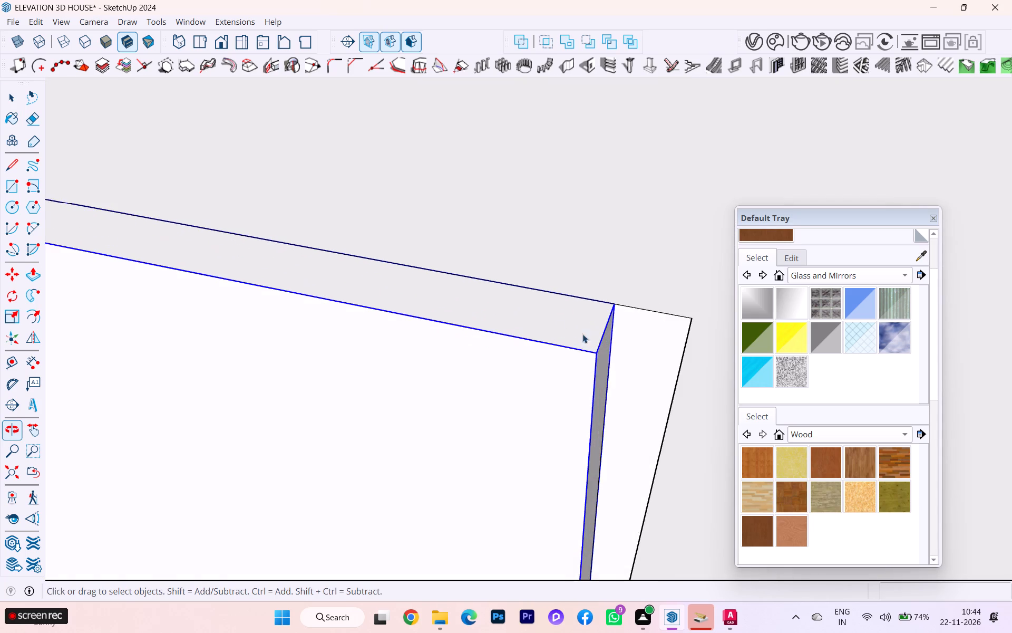
pyautogui.scroll(2, 605, 348)
pyautogui.scroll(-2, 624, 356)
pyautogui.scroll(3, 629, 359)
pyautogui.doubleClick(596, 366)
pyautogui.click(596, 358)
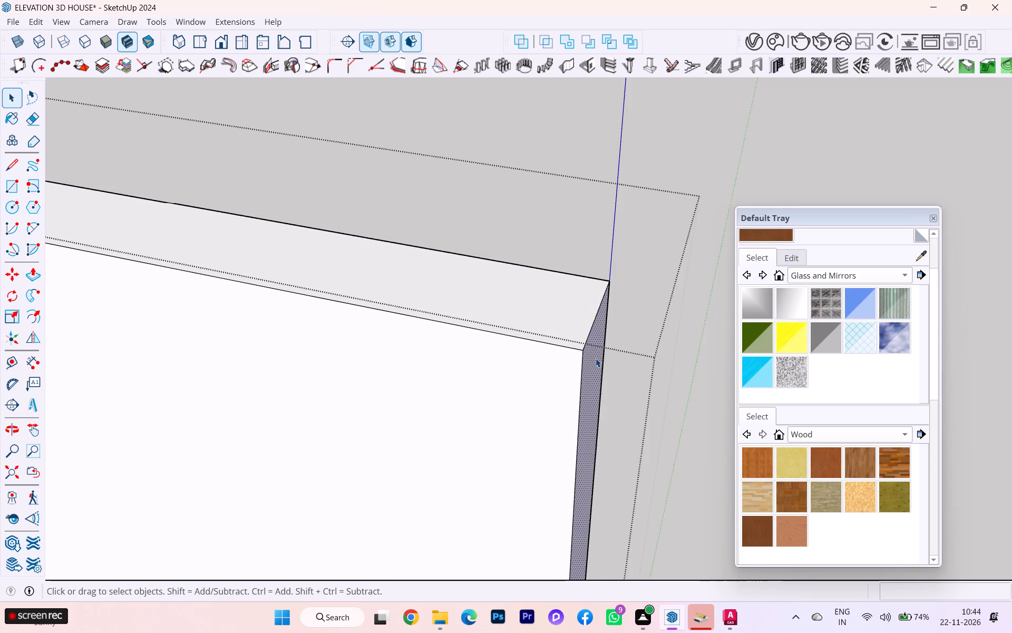
pyautogui.press('h')
pyautogui.press('Return')
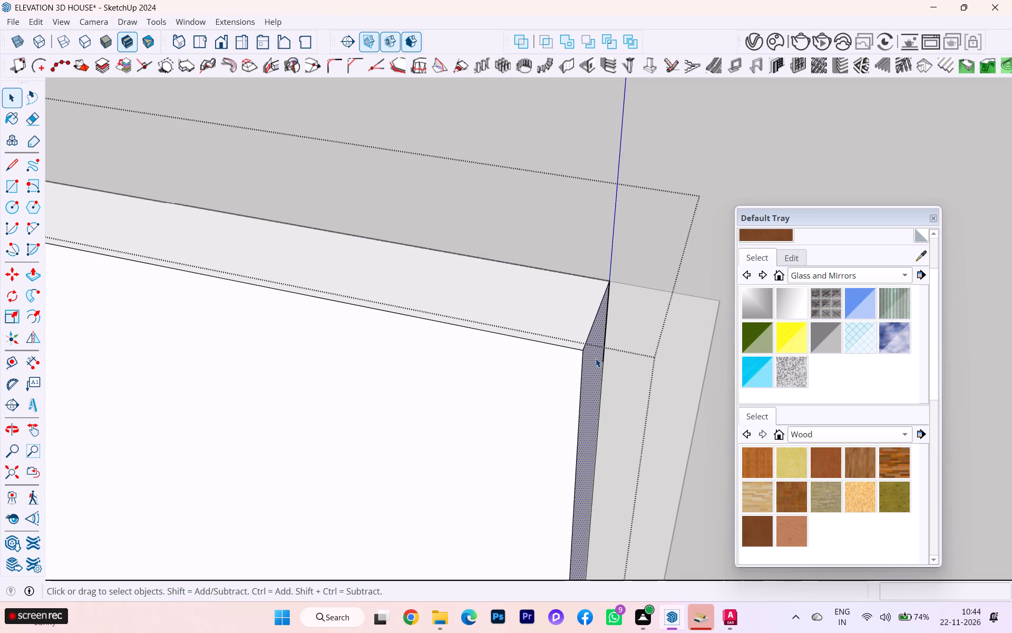
pyautogui.press('p')
pyautogui.click(595, 369)
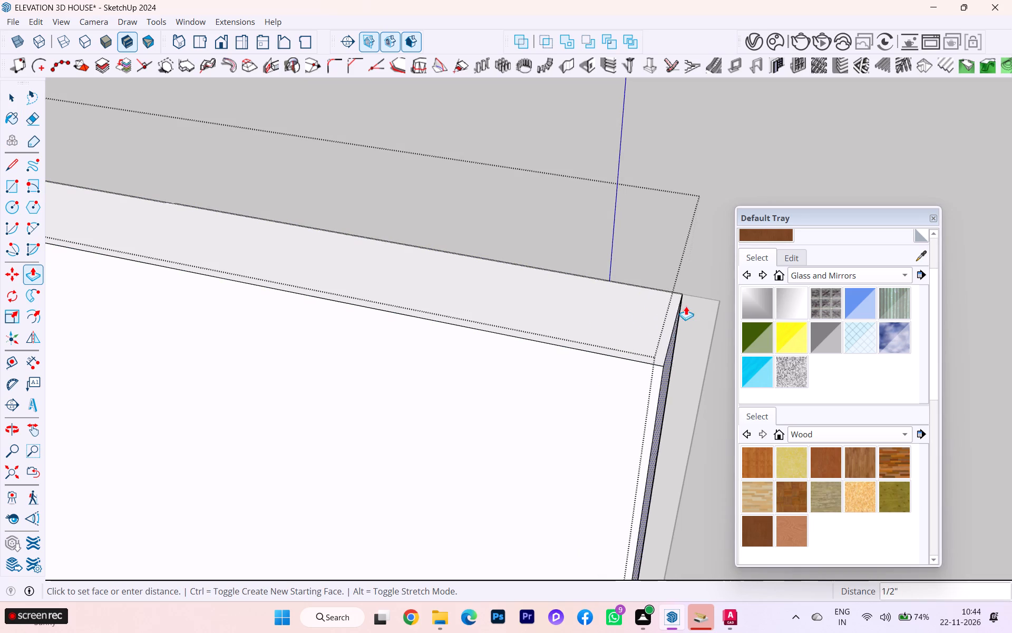
pyautogui.click(723, 293)
# Extend the bottom face of the front panel below the window 3/4" down to the floor.
pyautogui.scroll(-7, 664, 290)
pyautogui.scroll(3, 663, 290)
pyautogui.scroll(-1, 663, 290)
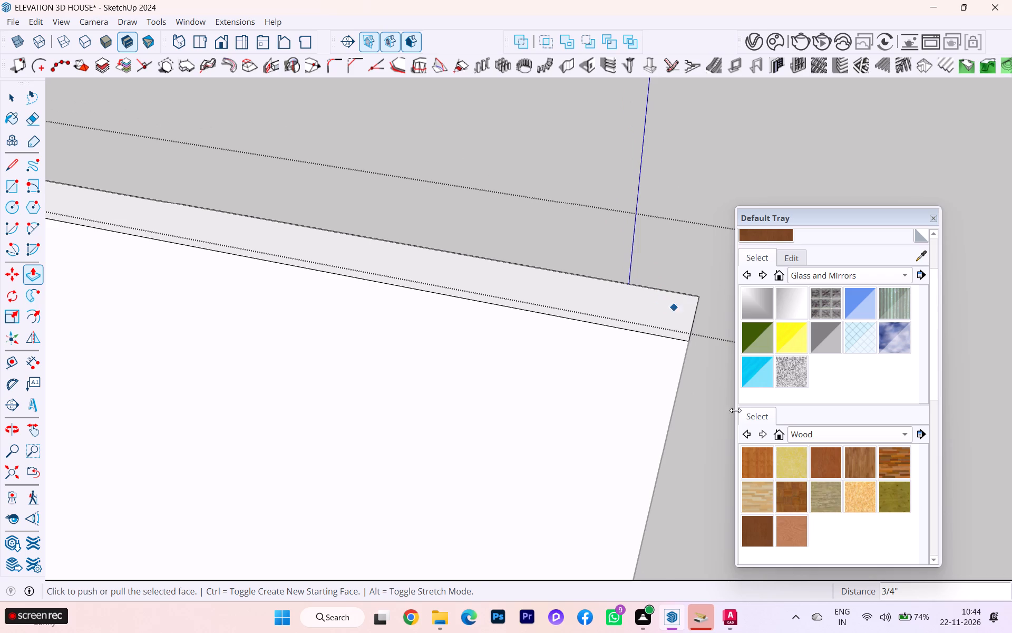
pyautogui.scroll(-1, 669, 365)
pyautogui.scroll(2, 655, 360)
pyautogui.scroll(-1, 632, 349)
pyautogui.scroll(4, 577, 323)
pyautogui.scroll(-3, 533, 308)
pyautogui.scroll(1, 549, 309)
pyautogui.scroll(-1, 551, 309)
pyautogui.press('h')
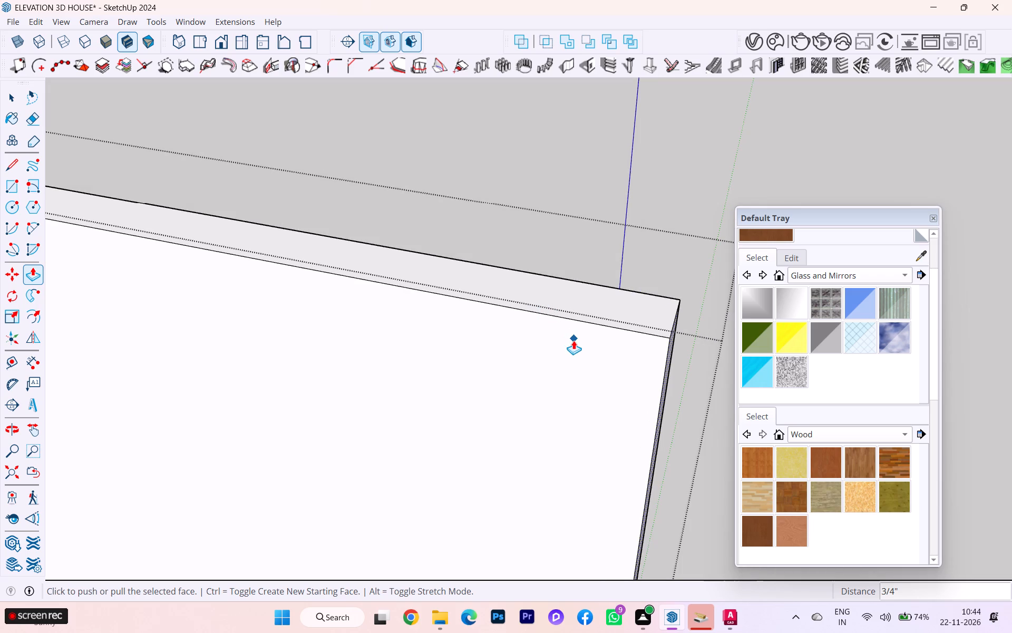
pyautogui.scroll(-4, 629, 323)
pyautogui.scroll(-1, 693, 284)
pyautogui.scroll(3, 693, 284)
pyautogui.scroll(-3, 693, 284)
pyautogui.scroll(1, 693, 284)
pyautogui.scroll(-1, 693, 284)
pyautogui.scroll(-6, 666, 221)
pyautogui.scroll(1, 666, 221)
pyautogui.scroll(-4, 666, 221)
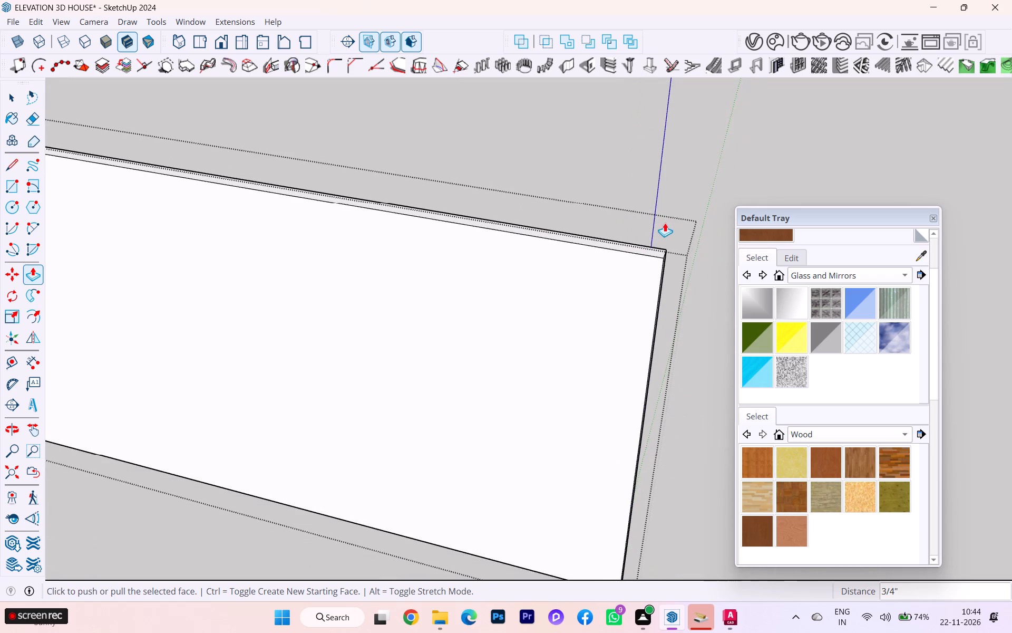
pyautogui.scroll(-3, 665, 223)
pyautogui.scroll(2, 666, 248)
pyautogui.scroll(-3, 666, 249)
pyautogui.scroll(-3, 591, 324)
pyautogui.scroll(1, 527, 404)
pyautogui.scroll(-2, 520, 421)
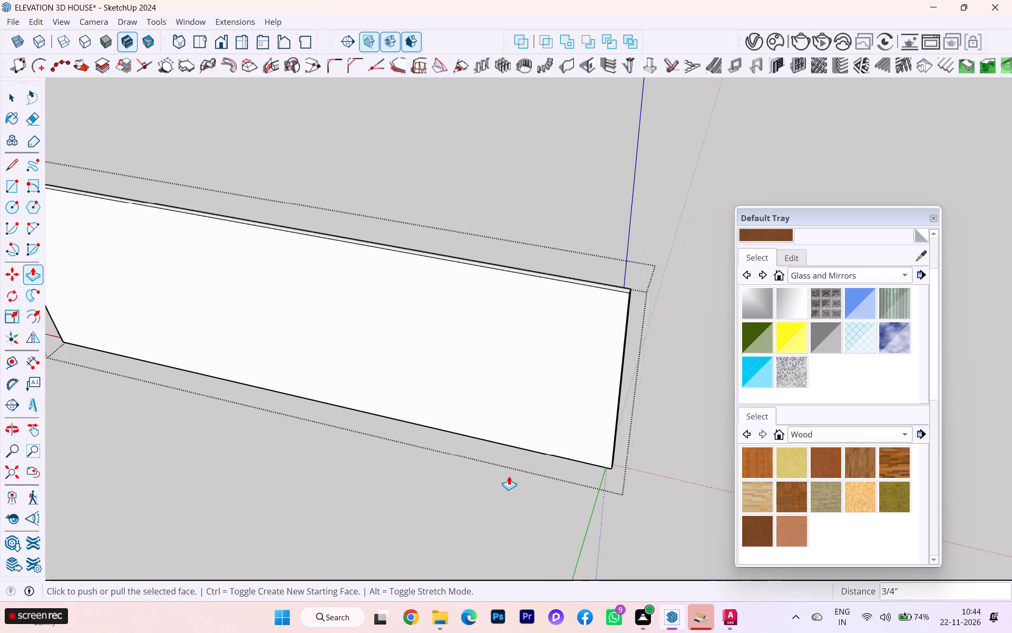
pyautogui.press('h')
pyautogui.scroll(-5, 491, 453)
pyautogui.moveTo(445, 419); pyautogui.dragTo(663, 382, button='middle')
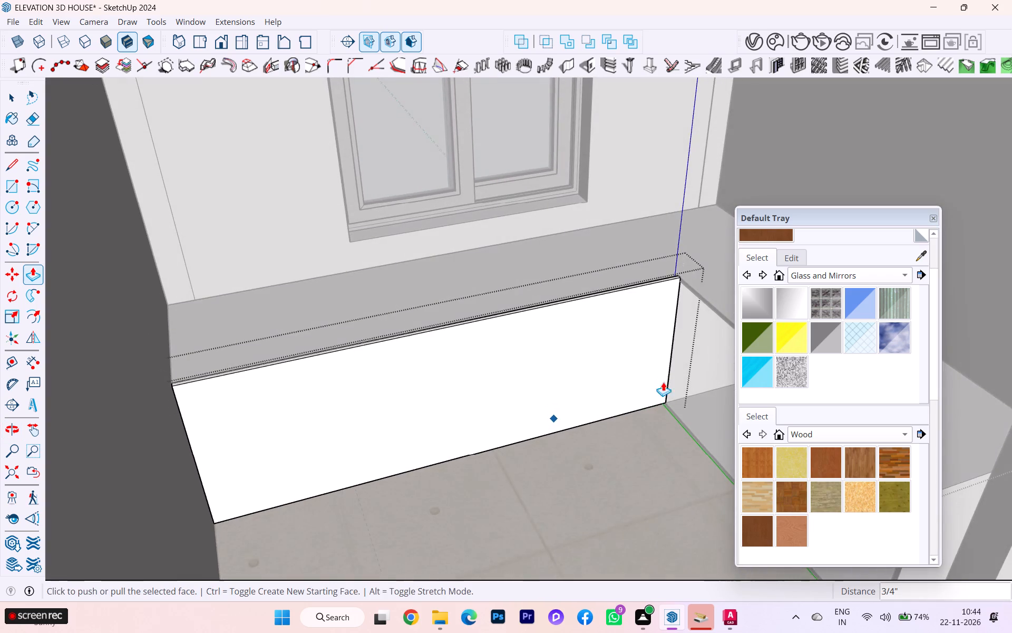
pyautogui.scroll(6, 622, 427)
pyautogui.scroll(-1, 513, 462)
pyautogui.scroll(1, 513, 462)
pyautogui.scroll(-1, 512, 462)
pyautogui.scroll(2, 512, 462)
pyautogui.scroll(-1, 512, 462)
pyautogui.scroll(1, 512, 462)
pyautogui.scroll(-2, 488, 458)
pyautogui.moveTo(451, 457); pyautogui.dragTo(391, 373, button='middle')
pyautogui.scroll(1, 378, 342)
pyautogui.scroll(-1, 378, 342)
pyautogui.scroll(3, 378, 342)
pyautogui.scroll(-2, 378, 342)
pyautogui.scroll(3, 378, 342)
pyautogui.scroll(-1, 367, 335)
pyautogui.scroll(2, 367, 335)
pyautogui.scroll(-1, 365, 333)
pyautogui.scroll(1, 365, 333)
pyautogui.scroll(-6, 365, 333)
pyautogui.scroll(3, 364, 333)
pyautogui.scroll(-1, 363, 314)
pyautogui.scroll(2, 363, 314)
pyautogui.scroll(-1, 366, 325)
pyautogui.scroll(1, 366, 327)
pyautogui.scroll(-3, 365, 330)
pyautogui.scroll(2, 365, 330)
pyautogui.scroll(-1, 365, 335)
pyautogui.scroll(8, 365, 337)
pyautogui.scroll(-6, 378, 368)
pyautogui.scroll(4, 377, 369)
pyautogui.scroll(-1, 426, 401)
pyautogui.moveTo(423, 398); pyautogui.dragTo(402, 380, button='middle')
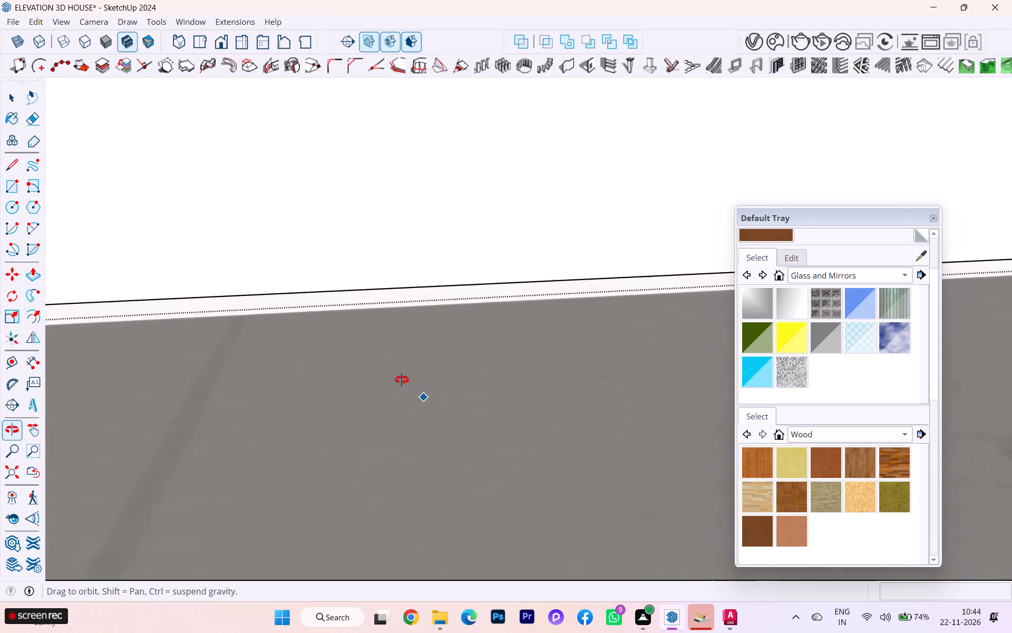
pyautogui.moveTo(402, 380); pyautogui.dragTo(321, 312, button='middle')
pyautogui.scroll(5, 369, 332)
pyautogui.scroll(-2, 379, 343)
pyautogui.scroll(4, 380, 344)
pyautogui.scroll(-3, 401, 350)
pyautogui.scroll(5, 401, 350)
pyautogui.scroll(-6, 442, 334)
pyautogui.scroll(6, 443, 333)
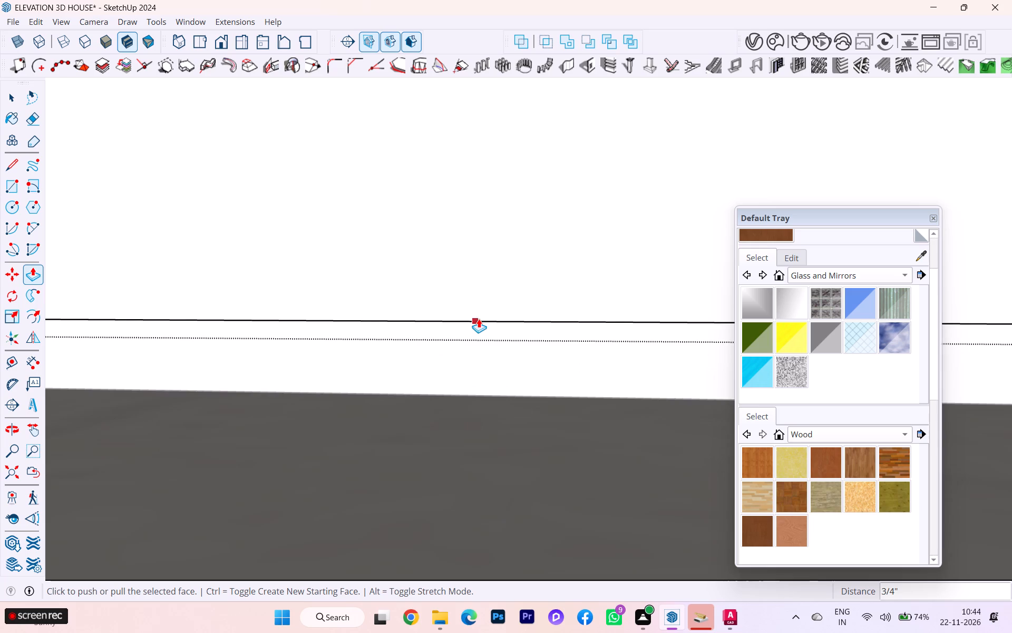
pyautogui.scroll(-1, 479, 318)
pyautogui.scroll(8, 479, 318)
pyautogui.scroll(-5, 484, 315)
pyautogui.scroll(8, 484, 315)
pyautogui.scroll(-3, 485, 315)
pyautogui.scroll(3, 485, 315)
pyautogui.moveTo(482, 300); pyautogui.dragTo(345, 246, button='middle')
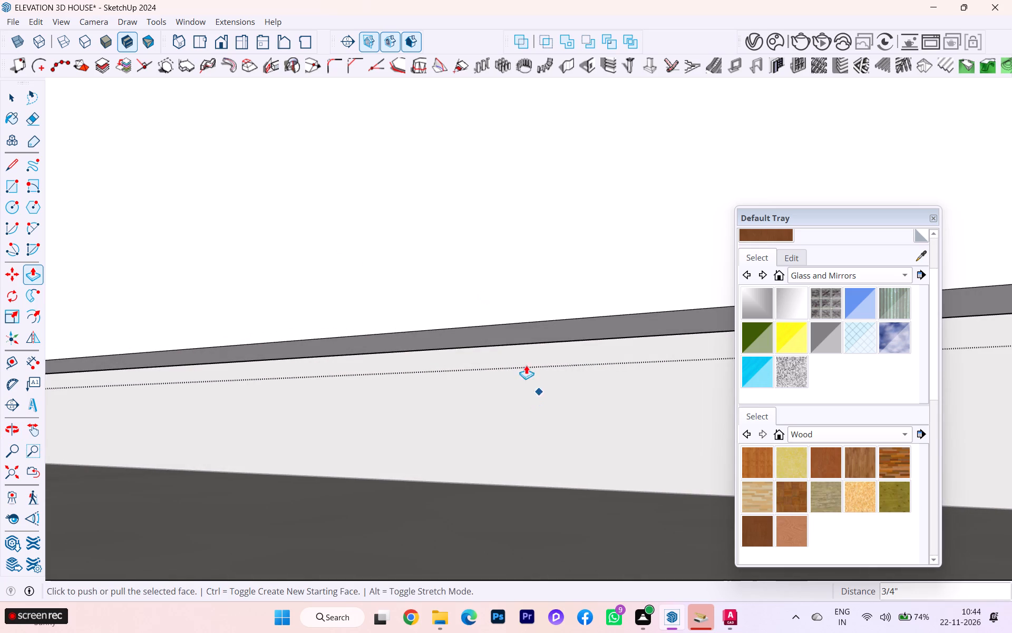
pyautogui.click(10, 94)
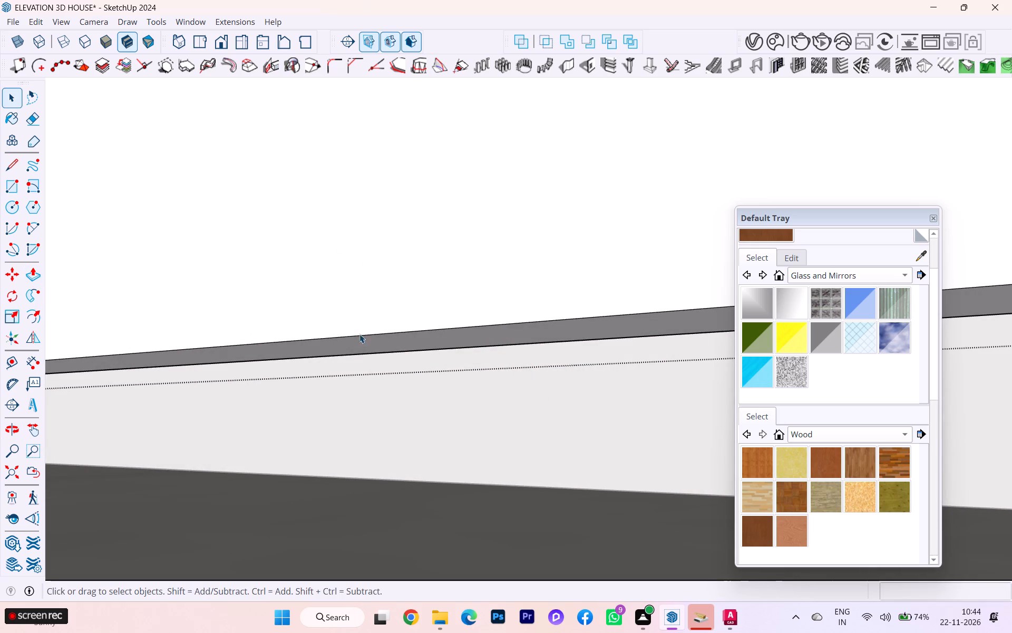
pyautogui.click(362, 344)
pyautogui.press('o')
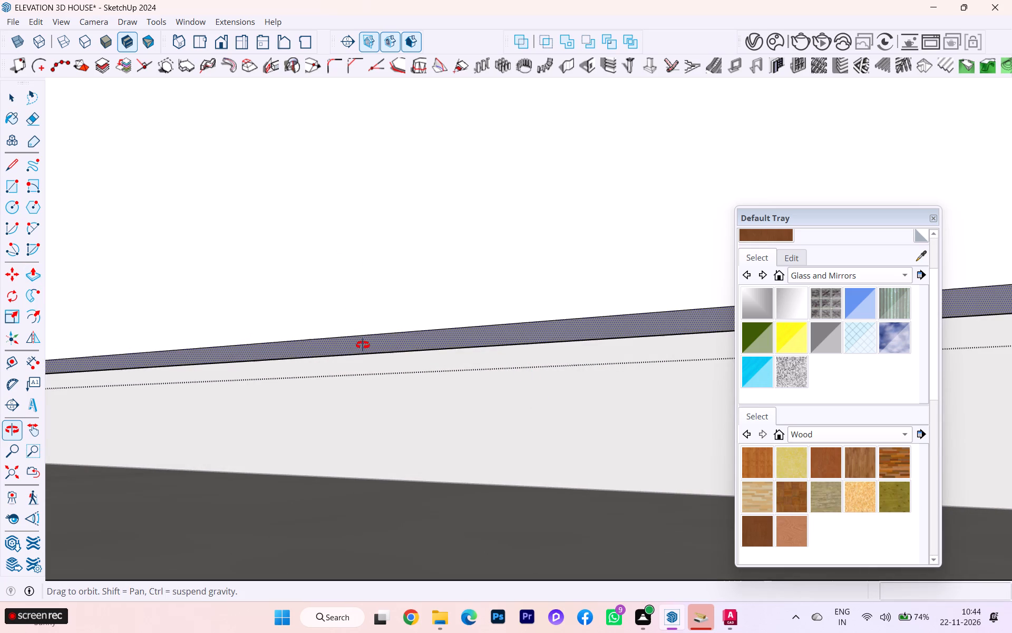
pyautogui.press('BackSpace')
pyautogui.press('p')
pyautogui.press('Return')
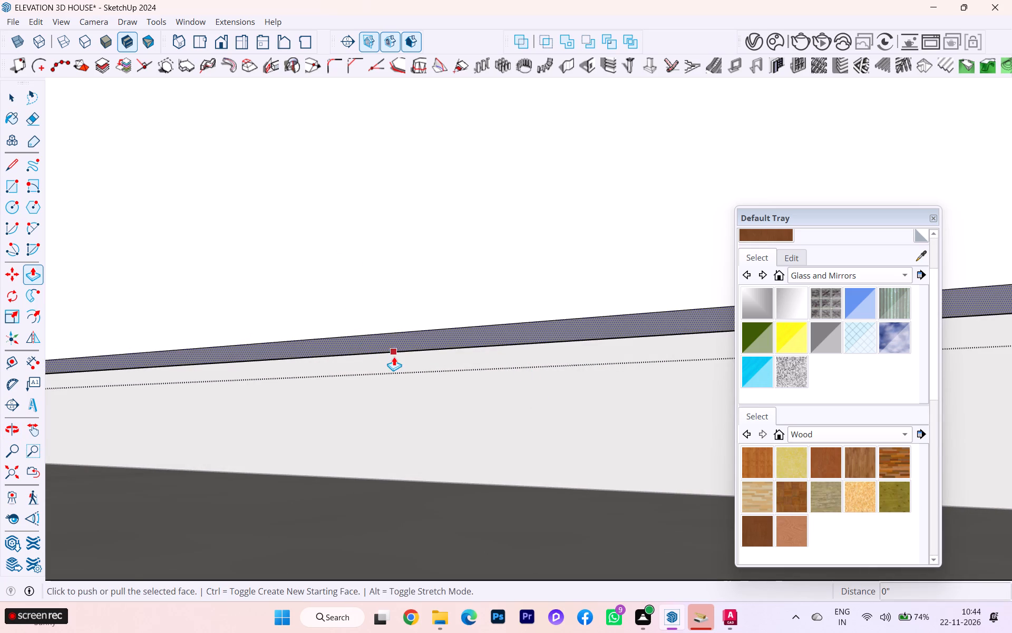
pyautogui.click(392, 343)
pyautogui.click(400, 485)
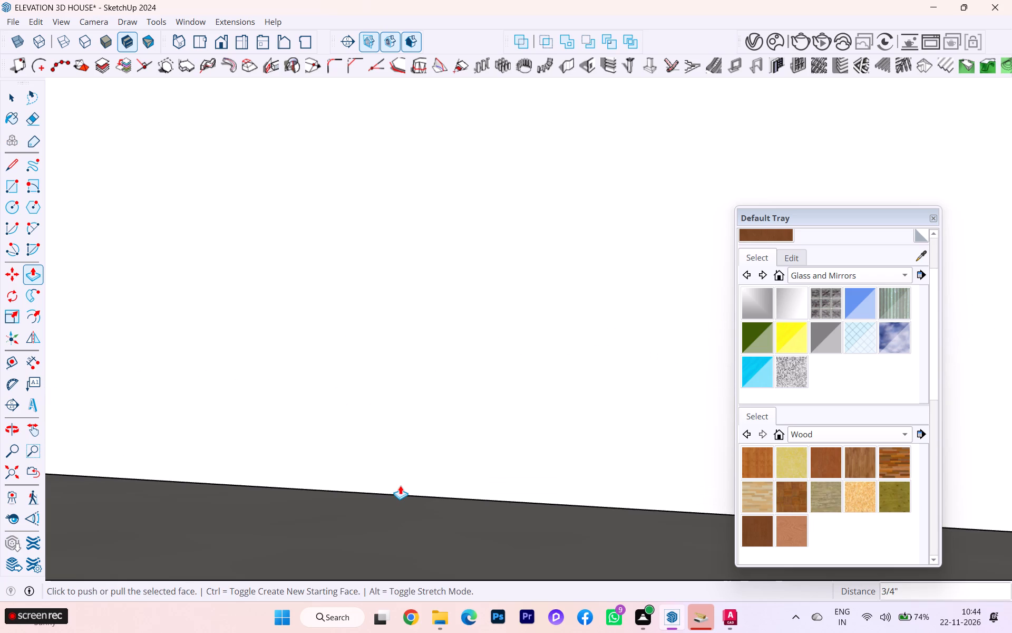
# Examine the front panel's bottom edge along the floor and its end at the side wall.
pyautogui.scroll(-2, 410, 506)
pyautogui.scroll(1, 415, 506)
pyautogui.moveTo(424, 526); pyautogui.dragTo(455, 632, button='middle')
pyautogui.scroll(-2, 476, 457)
pyautogui.scroll(1, 473, 461)
pyautogui.scroll(-12, 468, 467)
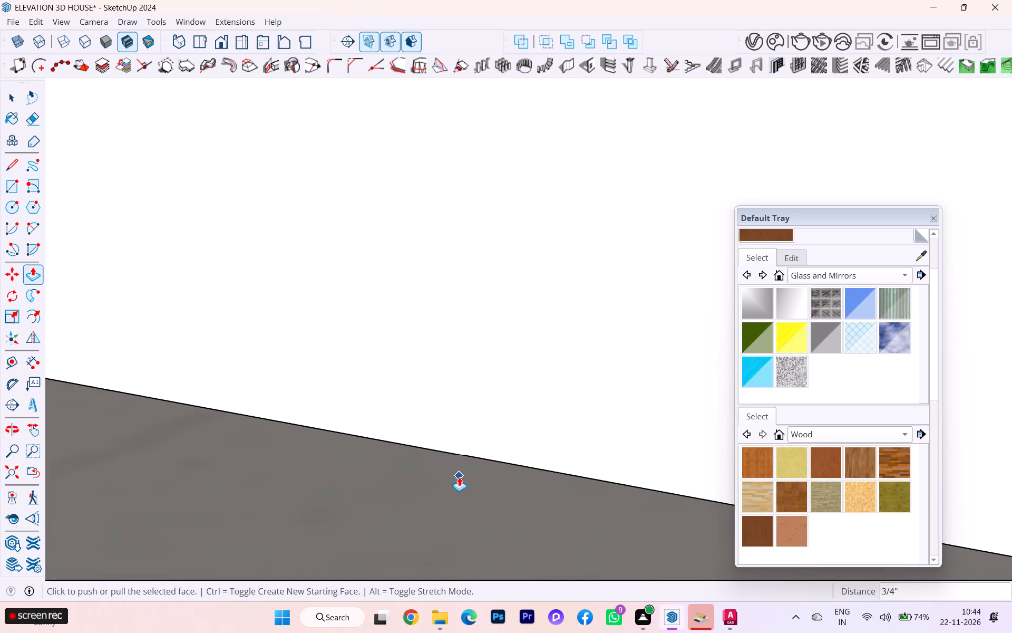
pyautogui.scroll(-8, 462, 468)
pyautogui.scroll(1, 508, 447)
pyautogui.scroll(-3, 508, 447)
pyautogui.scroll(1, 508, 447)
pyautogui.scroll(-4, 508, 447)
pyautogui.scroll(1, 504, 449)
pyautogui.scroll(-17, 504, 449)
pyautogui.scroll(1, 605, 470)
pyautogui.scroll(-2, 605, 471)
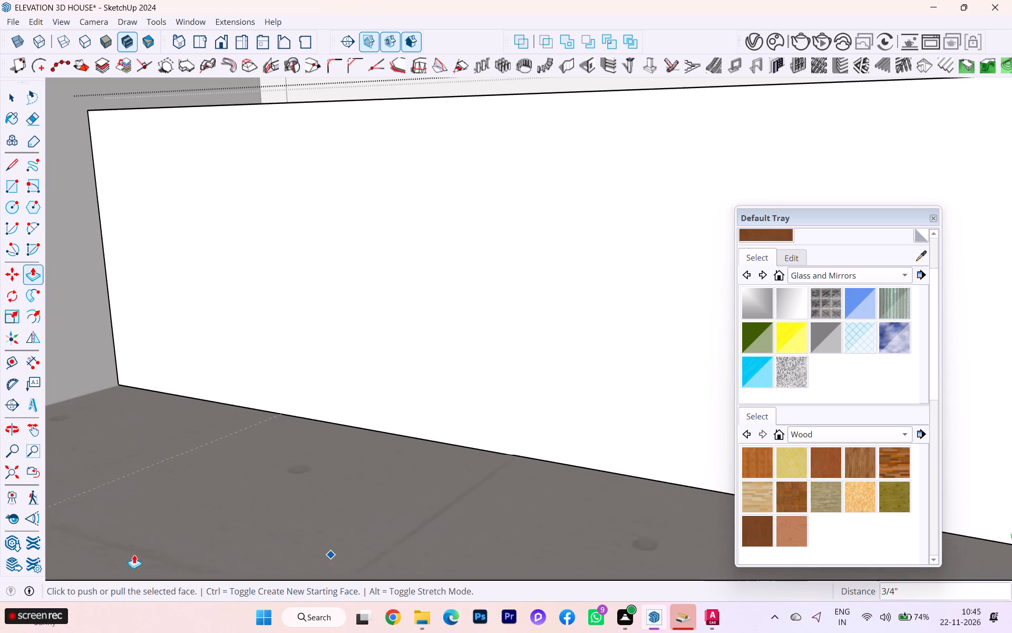
# Examine the top edge of the front panel below the window and its ends at the side wall and inner corner.
pyautogui.scroll(-9, 275, 498)
pyautogui.moveTo(359, 498); pyautogui.dragTo(553, 535, button='middle')
pyautogui.scroll(2, 324, 351)
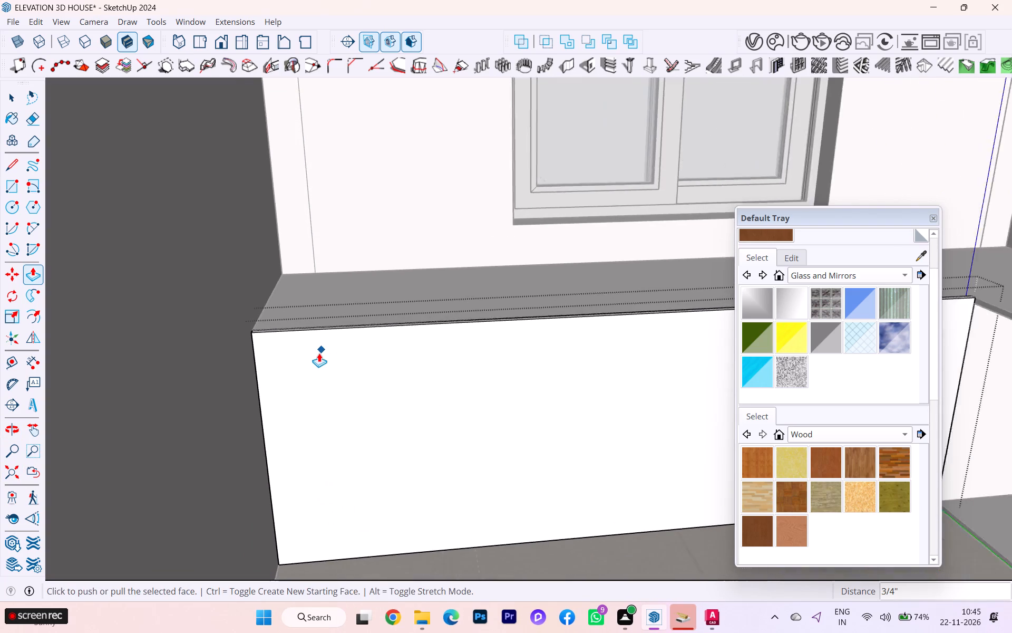
pyautogui.scroll(2, 319, 353)
pyautogui.scroll(-1, 301, 361)
pyautogui.scroll(1, 300, 361)
pyautogui.scroll(-1, 296, 363)
pyautogui.scroll(10, 264, 365)
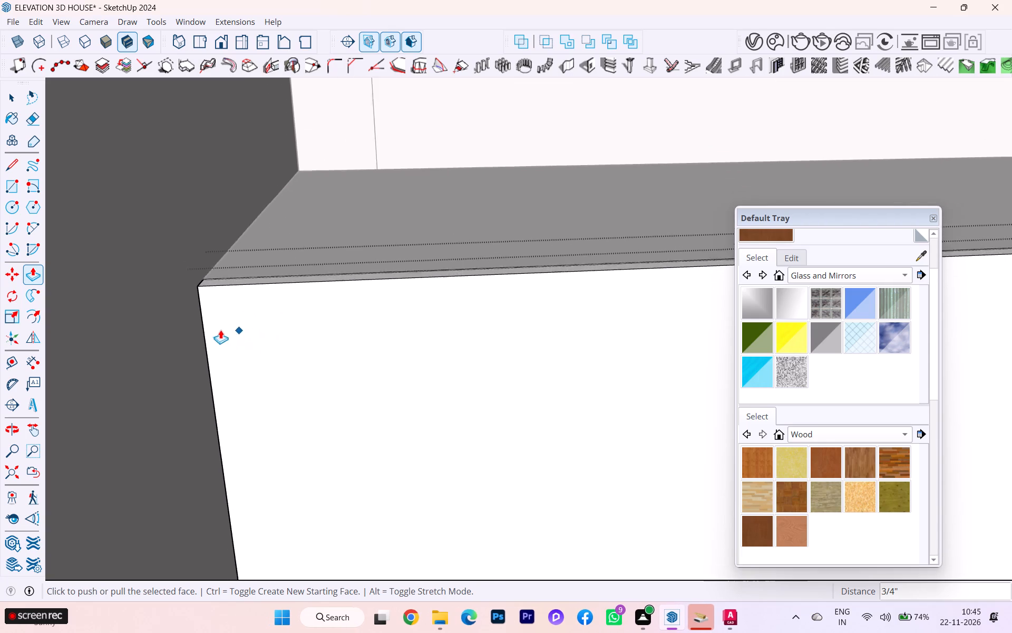
pyautogui.scroll(6, 220, 330)
pyautogui.scroll(-9, 210, 322)
pyautogui.scroll(1, 151, 339)
pyautogui.scroll(-5, 151, 340)
pyautogui.scroll(1, 149, 341)
pyautogui.scroll(-4, 149, 341)
pyautogui.scroll(2, 425, 387)
pyautogui.scroll(-4, 425, 387)
pyautogui.scroll(2, 245, 353)
pyautogui.scroll(-3, 245, 353)
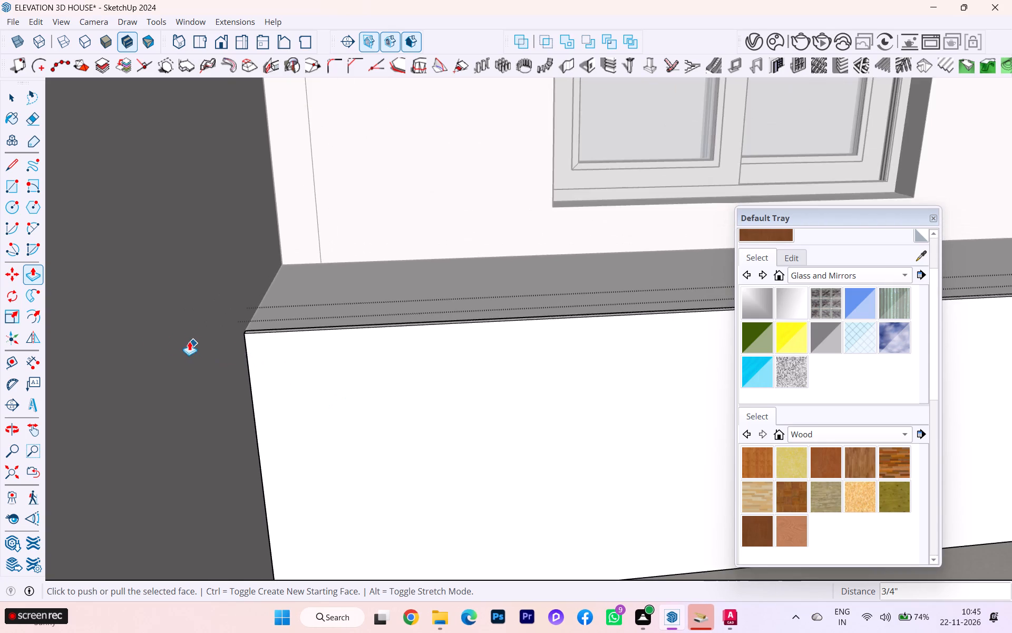
pyautogui.scroll(-2, 189, 341)
pyautogui.scroll(2, 189, 341)
pyautogui.scroll(-7, 189, 341)
pyautogui.scroll(1, 362, 355)
pyautogui.scroll(-5, 361, 356)
pyautogui.moveTo(328, 363); pyautogui.dragTo(362, 383, button='middle')
pyautogui.scroll(3, 939, 299)
pyautogui.scroll(2, 671, 352)
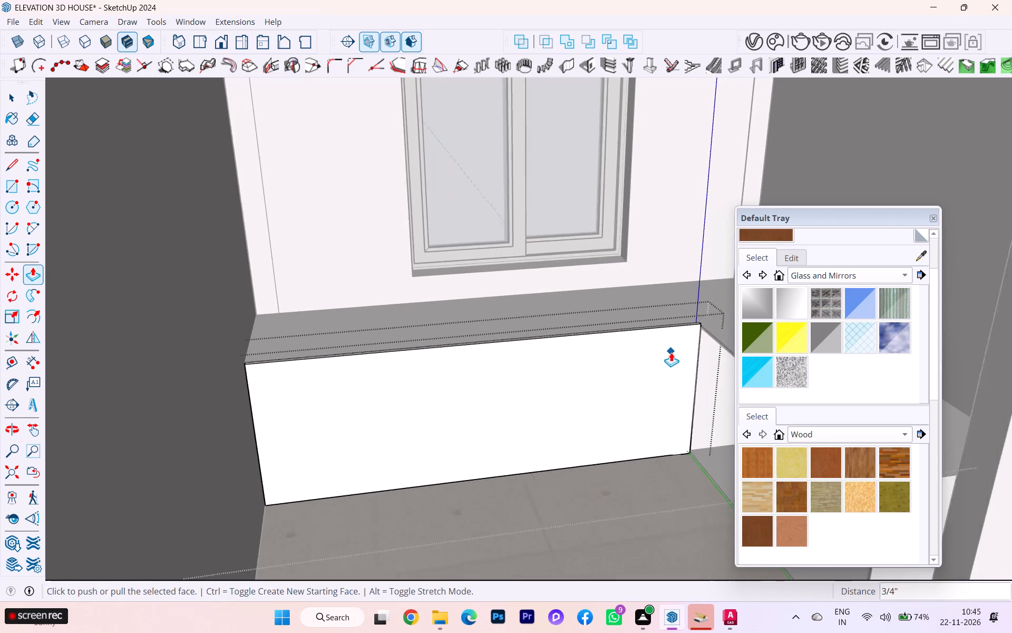
pyautogui.scroll(1, 671, 352)
pyautogui.scroll(-1, 671, 352)
pyautogui.scroll(4, 671, 352)
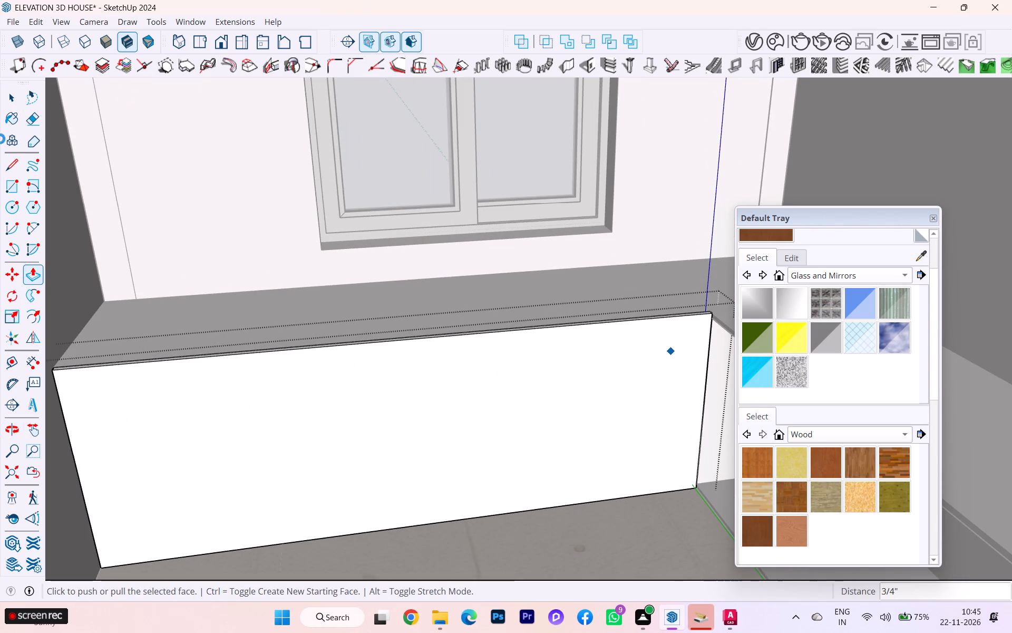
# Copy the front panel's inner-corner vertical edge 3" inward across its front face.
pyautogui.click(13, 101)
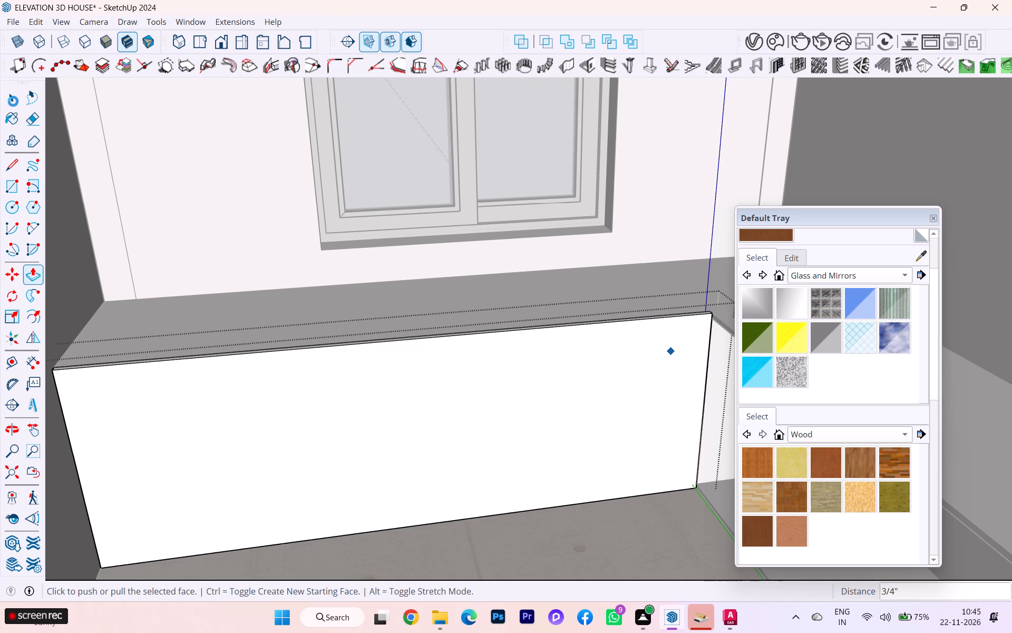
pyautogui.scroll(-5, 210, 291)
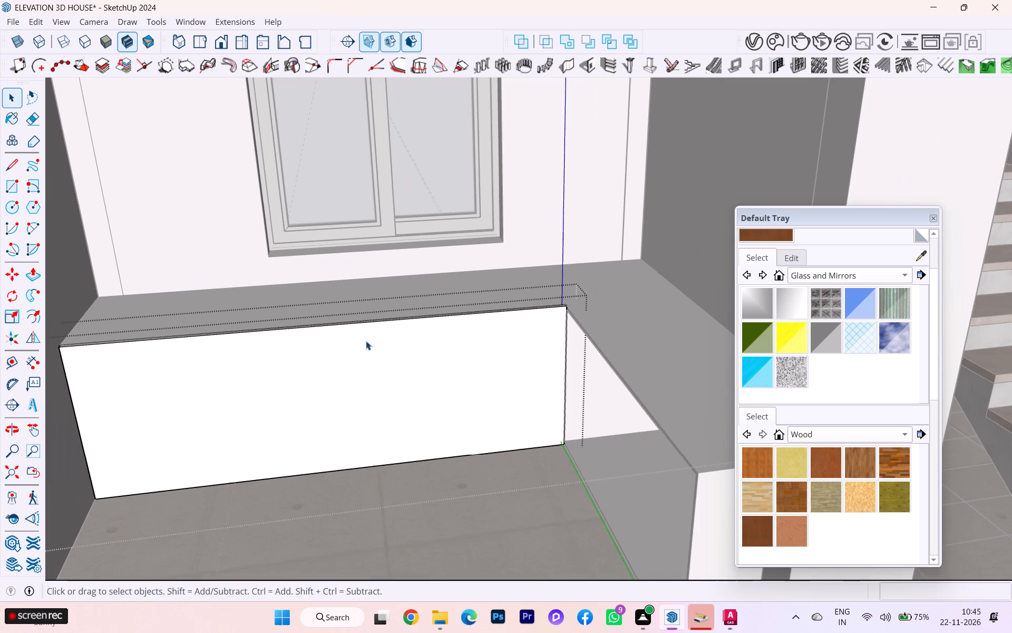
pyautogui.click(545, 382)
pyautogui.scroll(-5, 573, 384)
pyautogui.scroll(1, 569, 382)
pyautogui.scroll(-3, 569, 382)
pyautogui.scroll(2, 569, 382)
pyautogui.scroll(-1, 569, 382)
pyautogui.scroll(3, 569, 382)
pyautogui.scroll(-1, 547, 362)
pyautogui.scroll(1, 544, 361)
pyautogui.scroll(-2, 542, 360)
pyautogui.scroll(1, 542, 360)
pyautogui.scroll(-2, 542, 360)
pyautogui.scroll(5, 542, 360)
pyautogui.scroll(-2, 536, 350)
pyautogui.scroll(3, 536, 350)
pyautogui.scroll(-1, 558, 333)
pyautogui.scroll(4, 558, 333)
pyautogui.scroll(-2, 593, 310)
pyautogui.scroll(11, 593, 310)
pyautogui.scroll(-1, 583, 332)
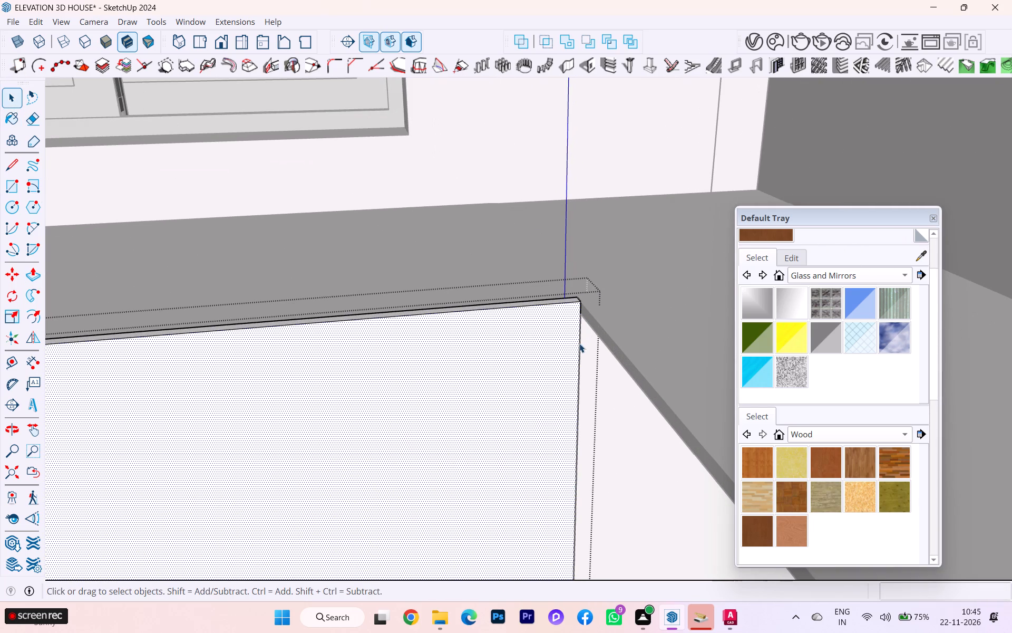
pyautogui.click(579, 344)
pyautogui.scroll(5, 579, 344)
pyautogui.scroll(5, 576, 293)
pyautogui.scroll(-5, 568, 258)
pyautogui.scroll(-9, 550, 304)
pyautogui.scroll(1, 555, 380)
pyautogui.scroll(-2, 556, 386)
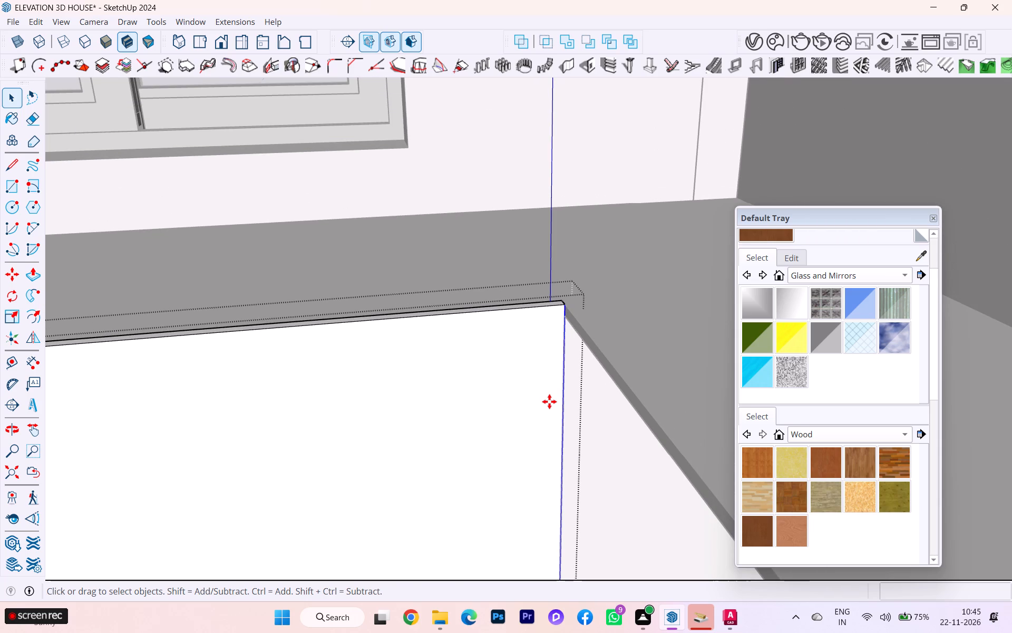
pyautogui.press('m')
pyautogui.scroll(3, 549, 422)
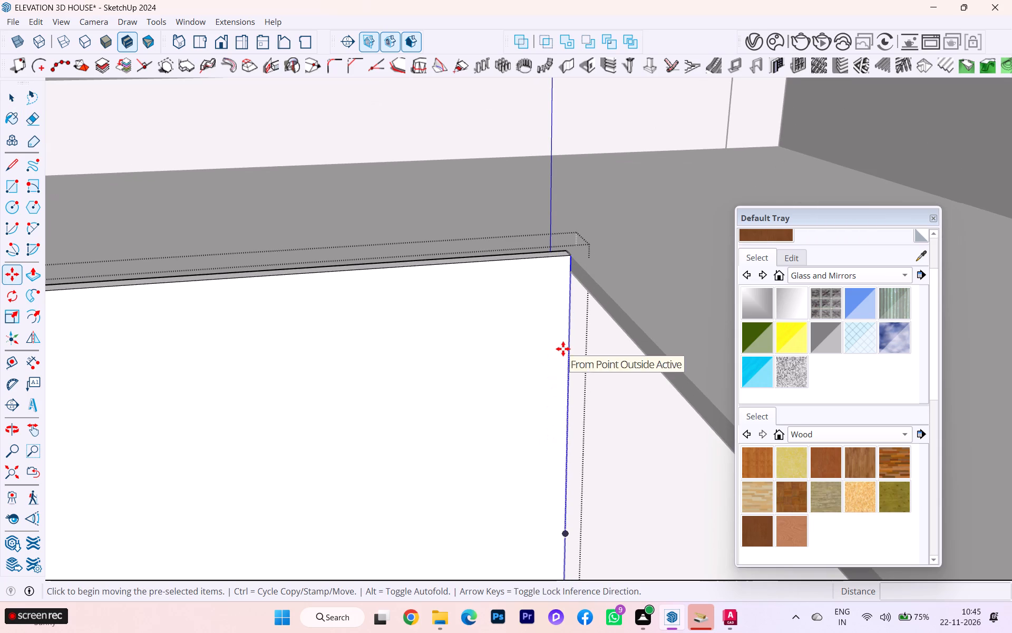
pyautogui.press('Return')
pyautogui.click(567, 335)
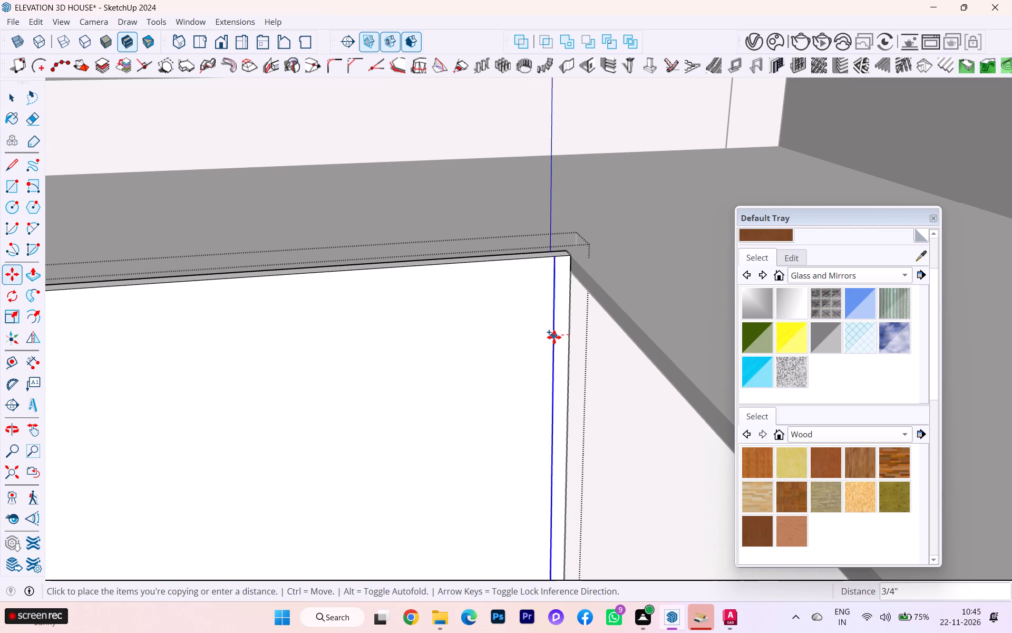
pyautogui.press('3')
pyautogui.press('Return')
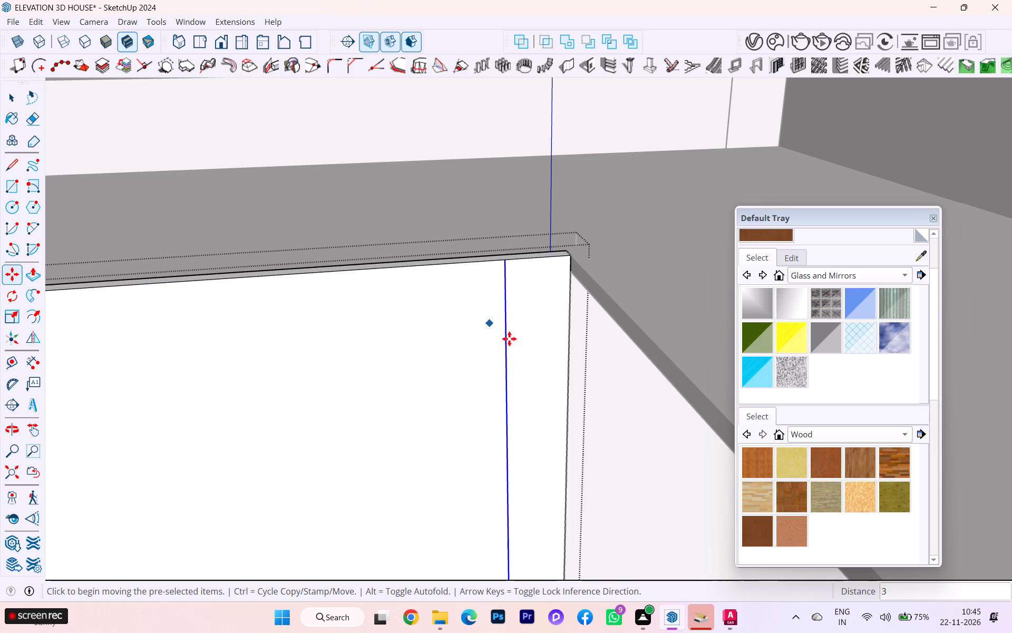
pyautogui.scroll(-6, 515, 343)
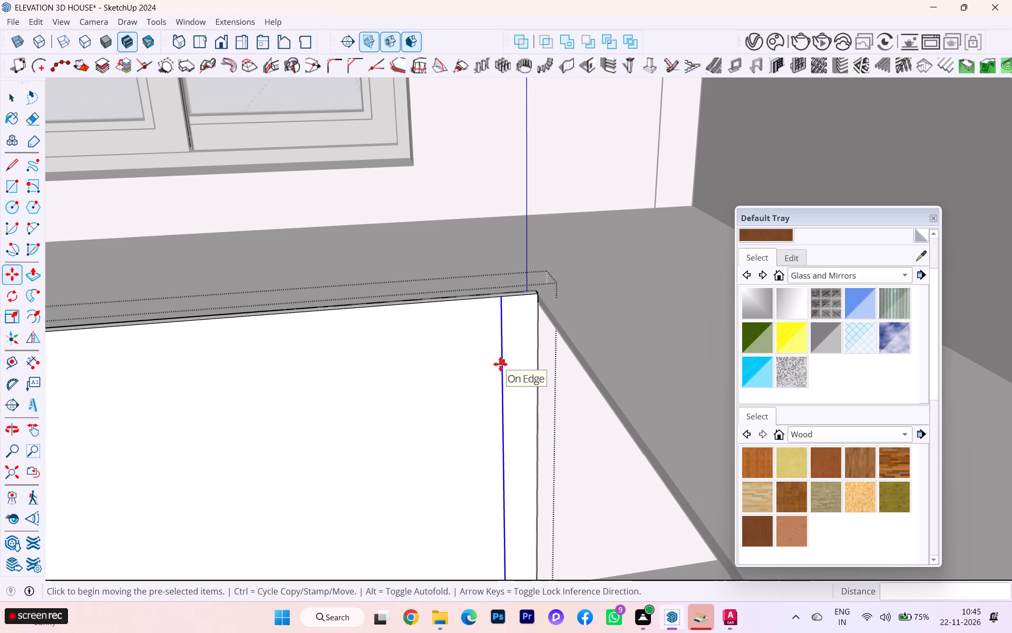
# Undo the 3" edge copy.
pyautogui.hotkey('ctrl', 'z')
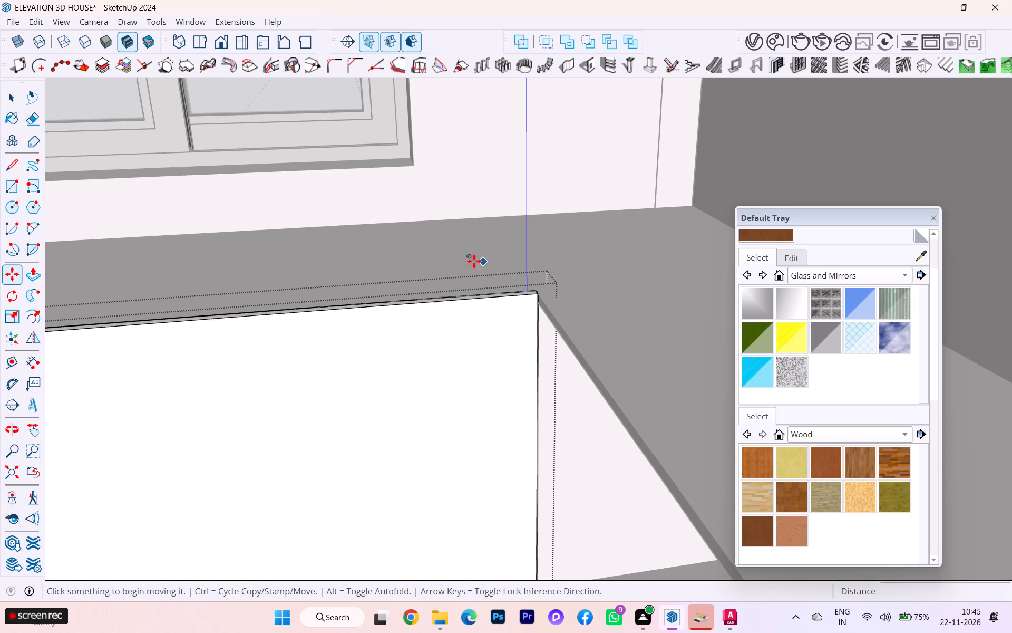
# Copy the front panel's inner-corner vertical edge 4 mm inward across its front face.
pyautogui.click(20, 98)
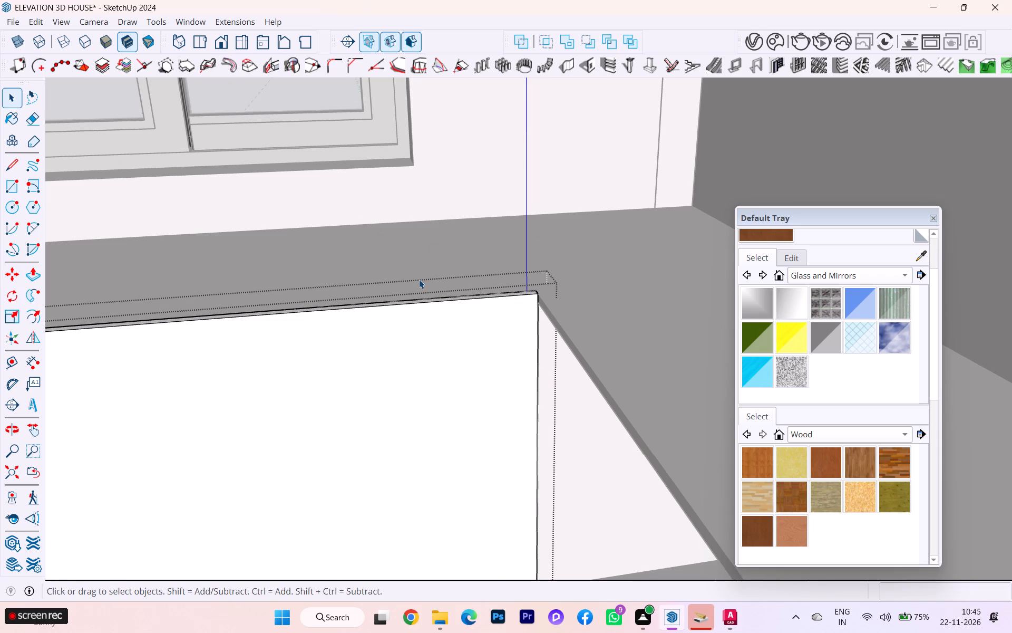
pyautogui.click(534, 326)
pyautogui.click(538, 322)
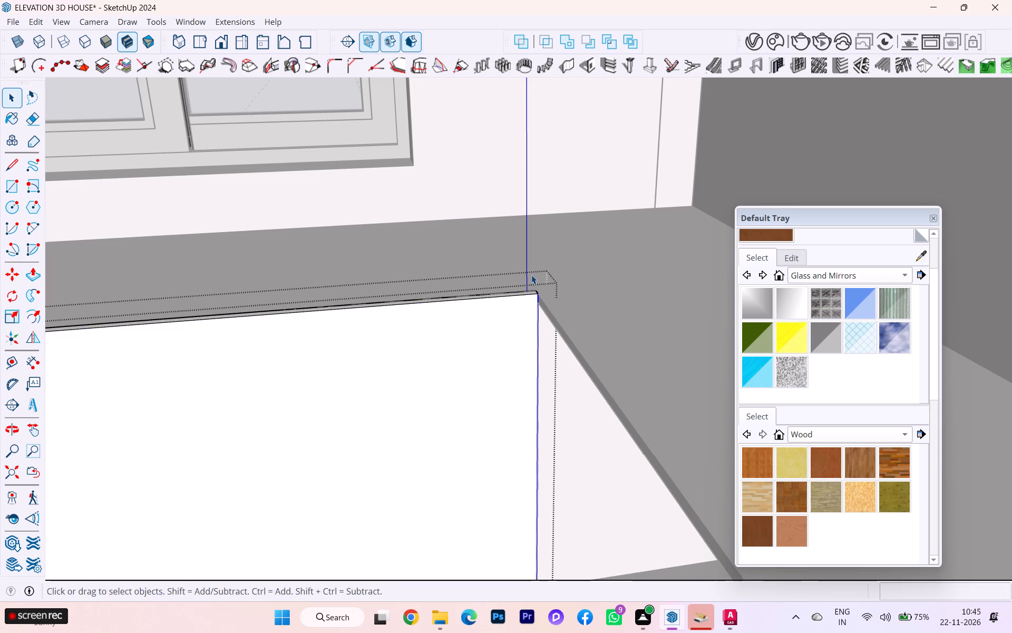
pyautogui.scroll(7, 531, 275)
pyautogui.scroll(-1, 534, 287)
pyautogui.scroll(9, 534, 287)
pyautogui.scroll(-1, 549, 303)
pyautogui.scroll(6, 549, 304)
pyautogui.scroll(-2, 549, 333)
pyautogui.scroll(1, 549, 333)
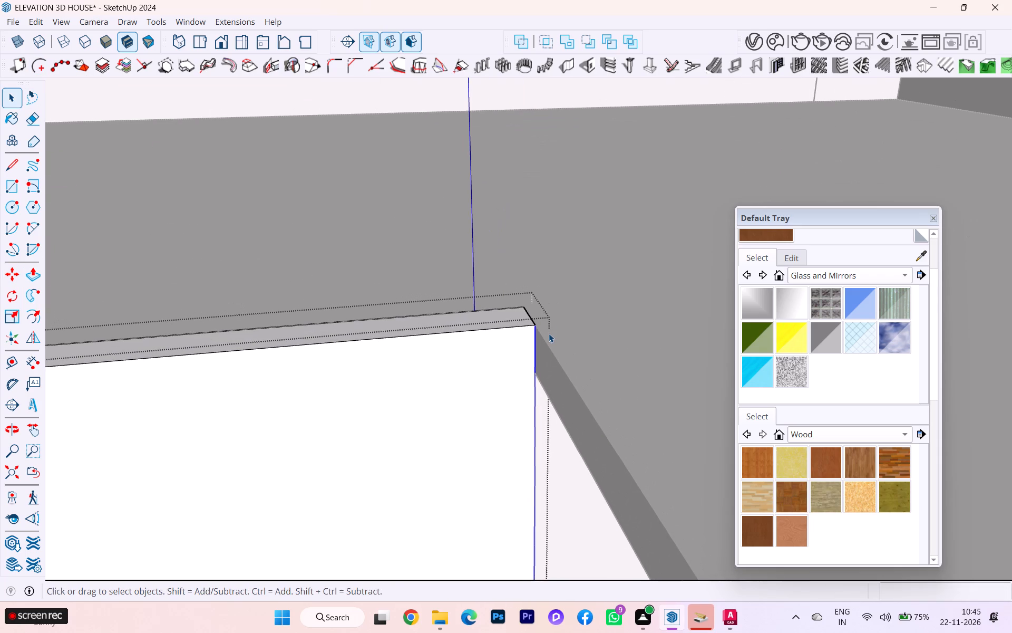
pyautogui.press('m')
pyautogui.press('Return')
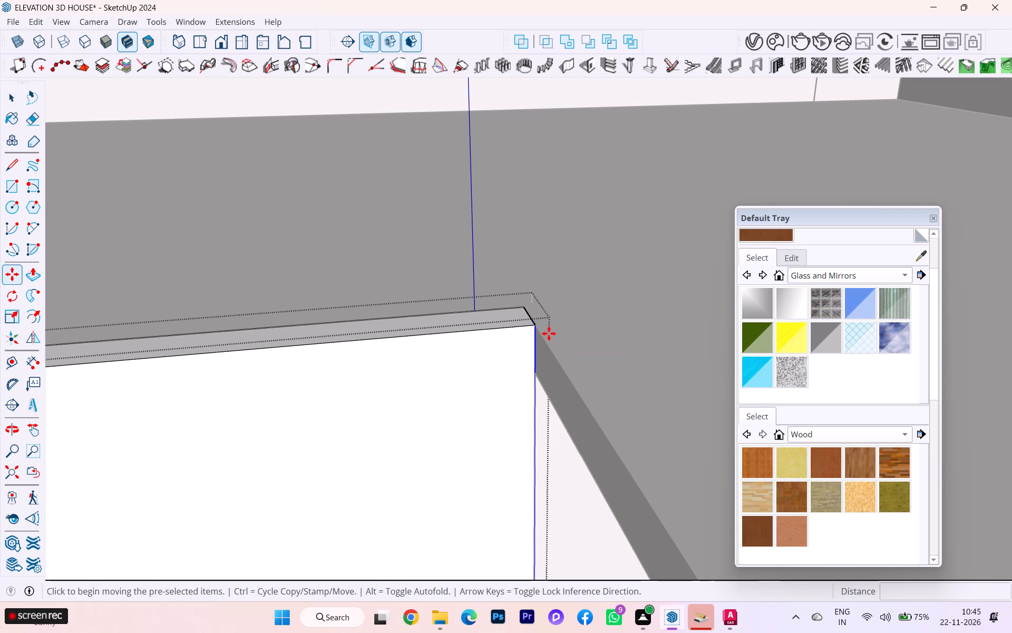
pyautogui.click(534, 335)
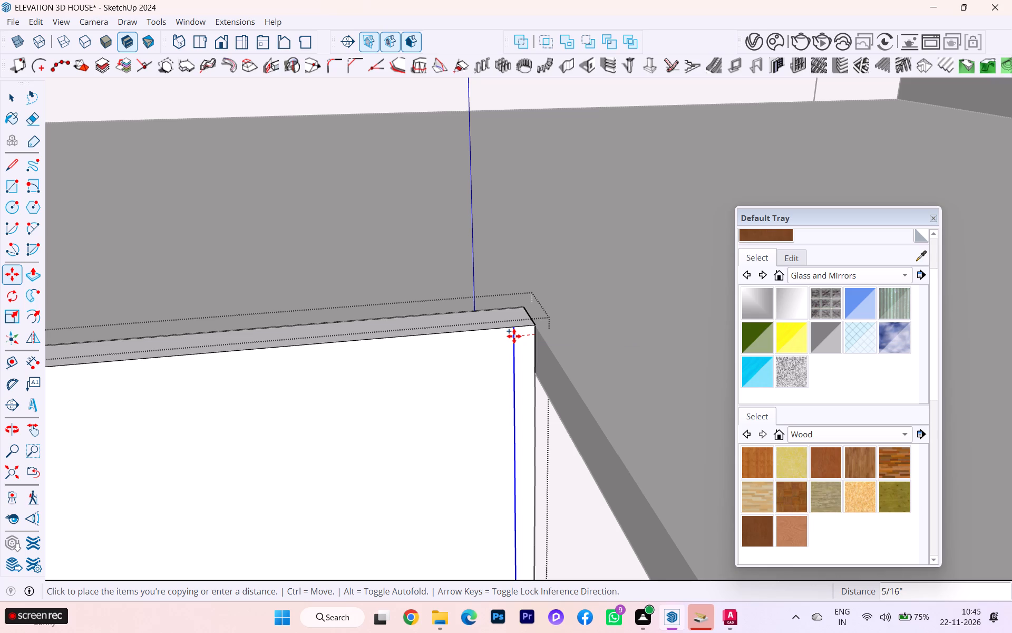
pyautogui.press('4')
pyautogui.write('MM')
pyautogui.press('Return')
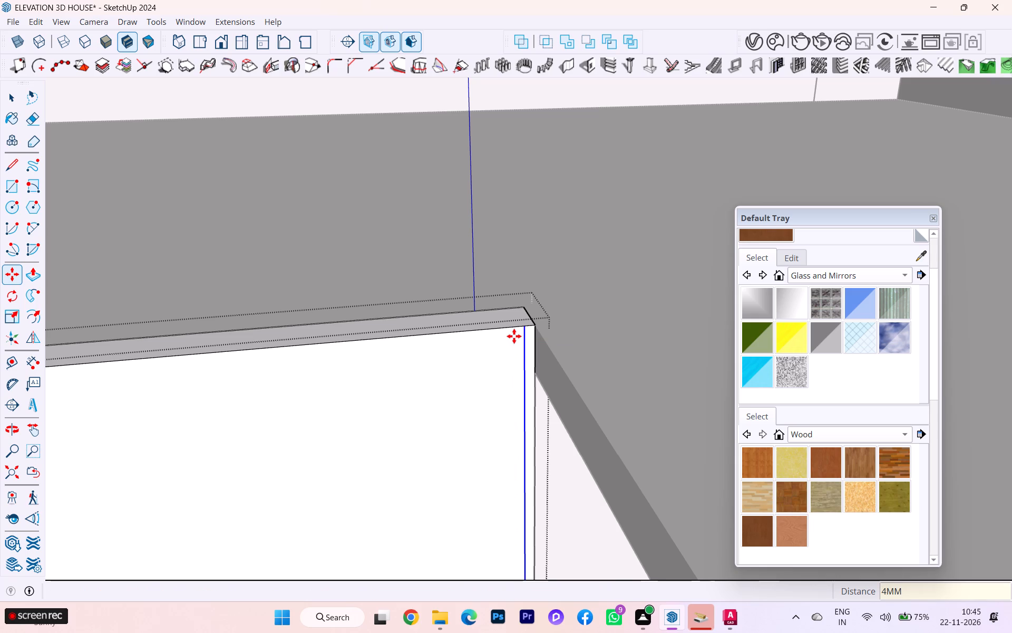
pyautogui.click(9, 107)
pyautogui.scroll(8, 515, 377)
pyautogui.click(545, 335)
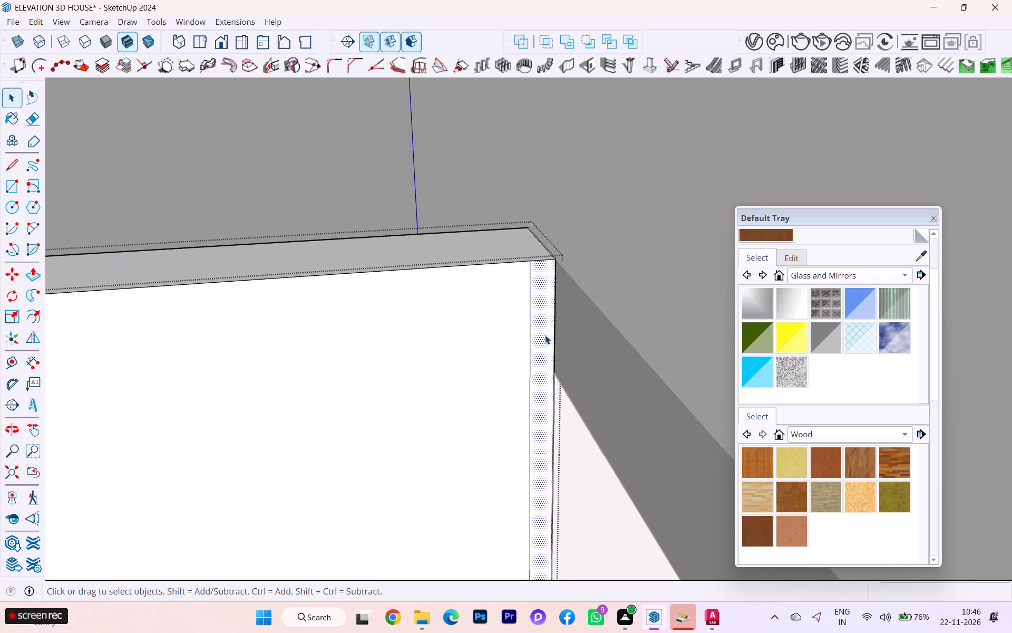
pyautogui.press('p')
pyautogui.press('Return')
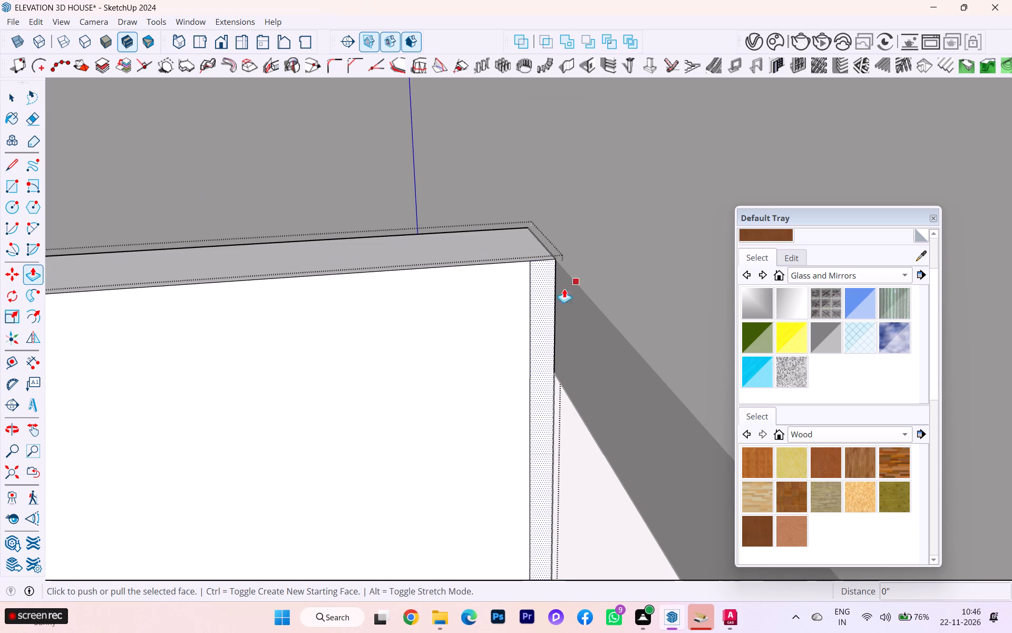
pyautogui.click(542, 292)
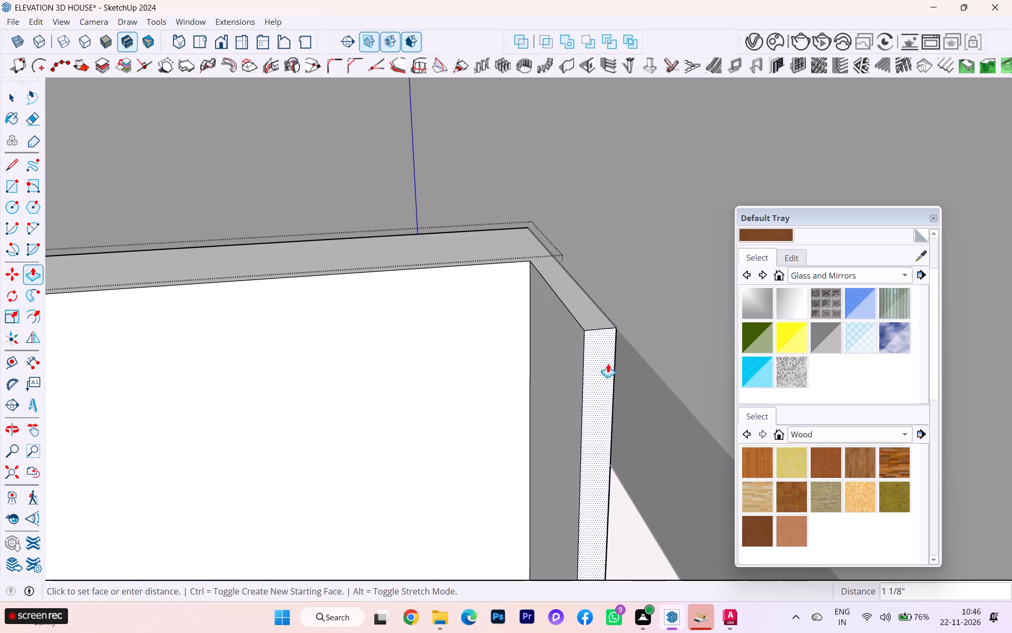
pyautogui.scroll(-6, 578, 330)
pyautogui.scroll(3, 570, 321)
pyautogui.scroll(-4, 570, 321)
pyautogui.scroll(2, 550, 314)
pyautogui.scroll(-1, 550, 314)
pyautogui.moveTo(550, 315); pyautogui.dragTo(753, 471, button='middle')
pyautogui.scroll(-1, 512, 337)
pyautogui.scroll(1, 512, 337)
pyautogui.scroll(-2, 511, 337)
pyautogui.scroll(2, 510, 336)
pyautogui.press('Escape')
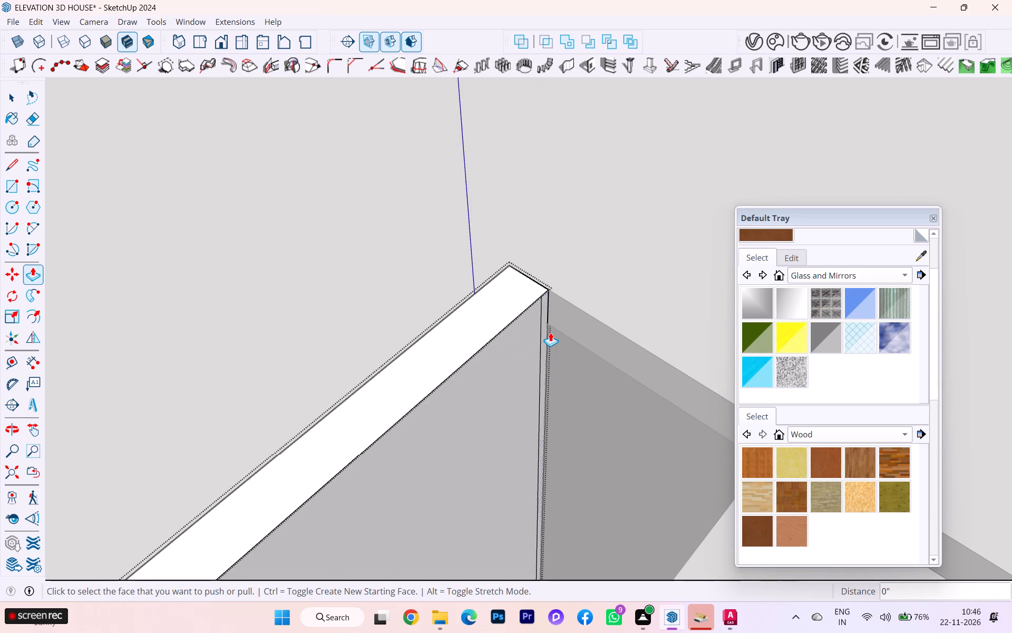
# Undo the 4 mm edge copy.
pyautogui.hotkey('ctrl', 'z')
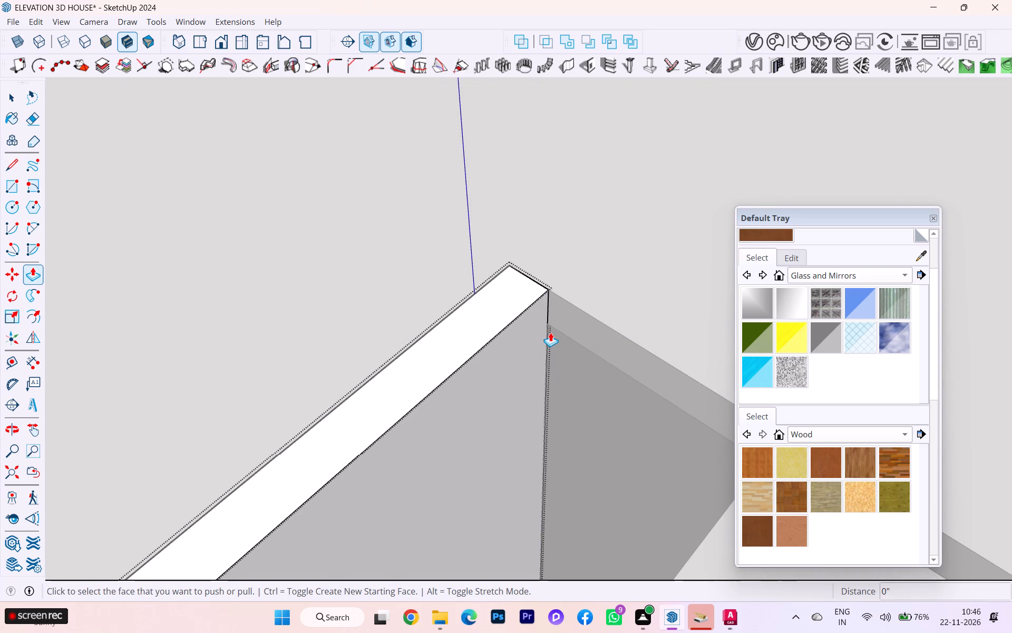
# Copy the vertical edge at the front panel's inner corner 3" inward along its front face.
pyautogui.click(6, 93)
pyautogui.scroll(2, 652, 385)
pyautogui.scroll(-1, 557, 343)
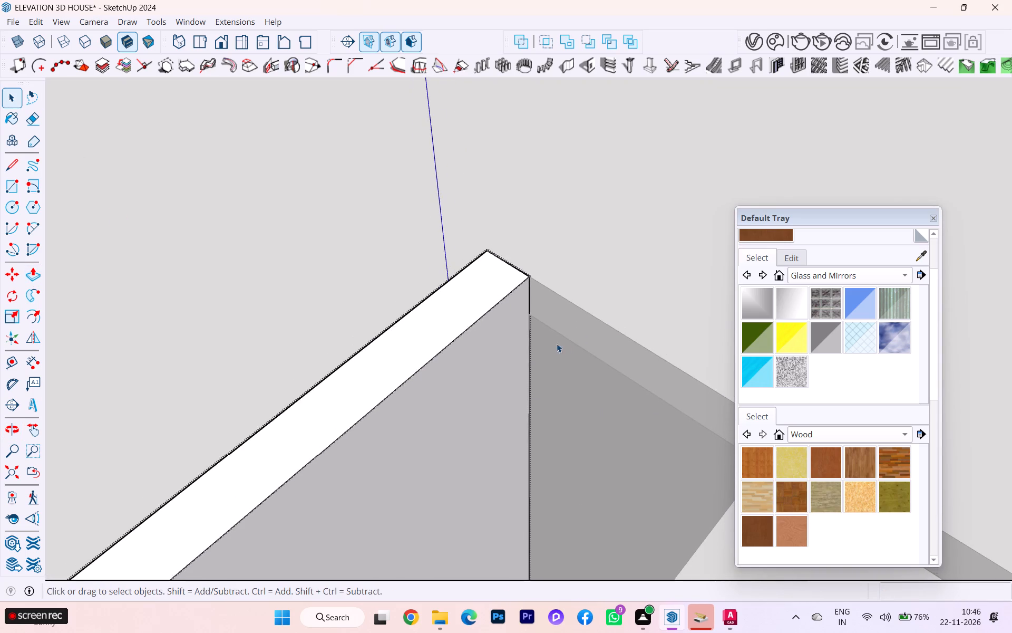
pyautogui.moveTo(557, 343); pyautogui.dragTo(390, 351, button='middle')
pyautogui.scroll(8, 507, 295)
pyautogui.scroll(-1, 520, 290)
pyautogui.scroll(5, 520, 290)
pyautogui.scroll(-4, 494, 341)
pyautogui.scroll(2, 494, 341)
pyautogui.scroll(-1, 494, 341)
pyautogui.scroll(1, 494, 341)
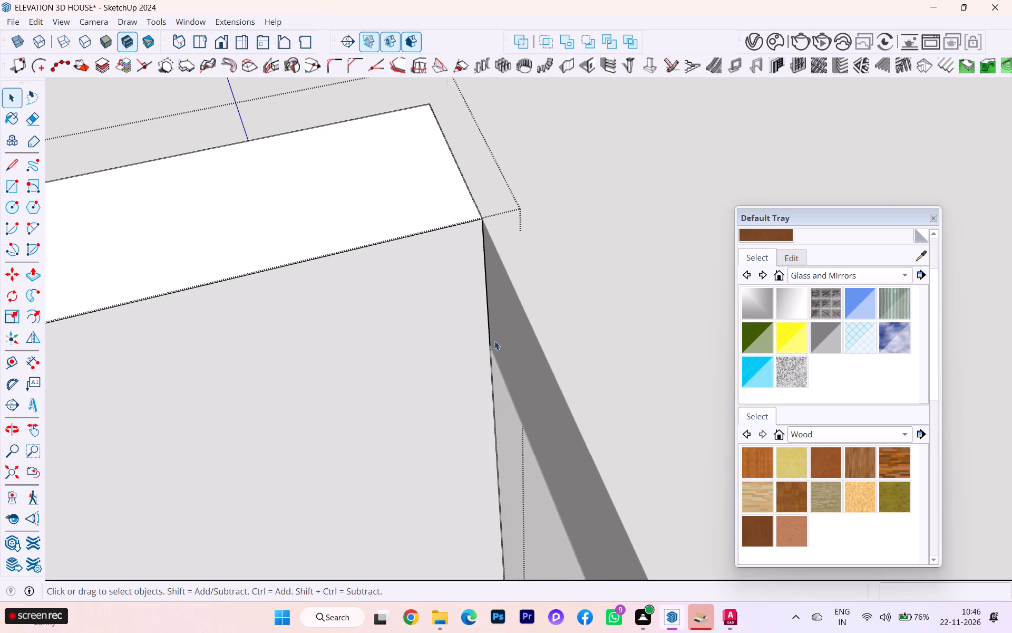
pyautogui.moveTo(491, 342); pyautogui.dragTo(527, 202, button='middle')
pyautogui.scroll(3, 510, 224)
pyautogui.click(482, 257)
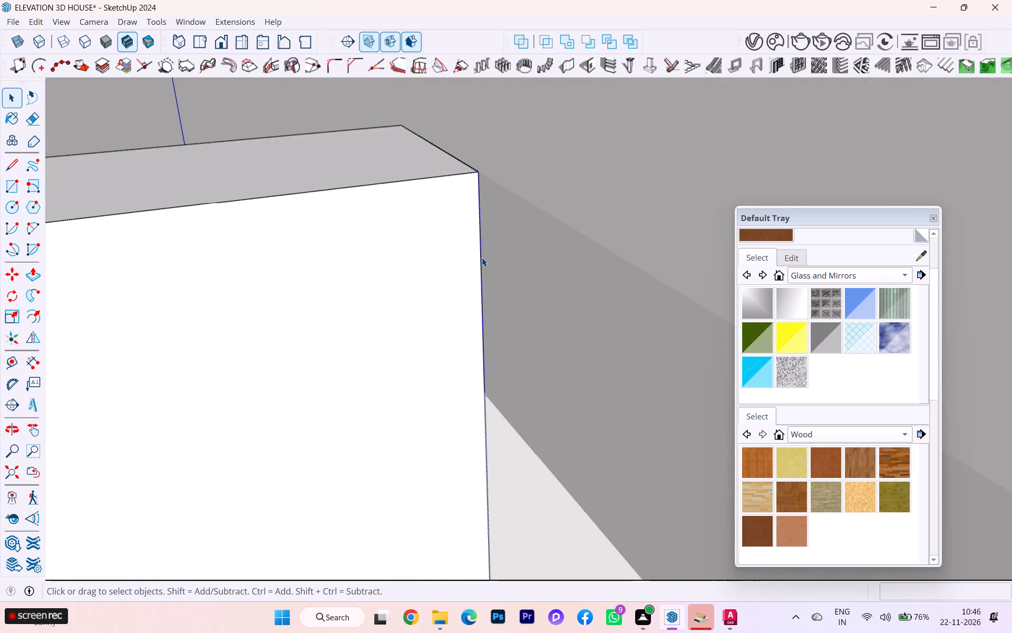
pyautogui.press('m')
pyautogui.press('Return')
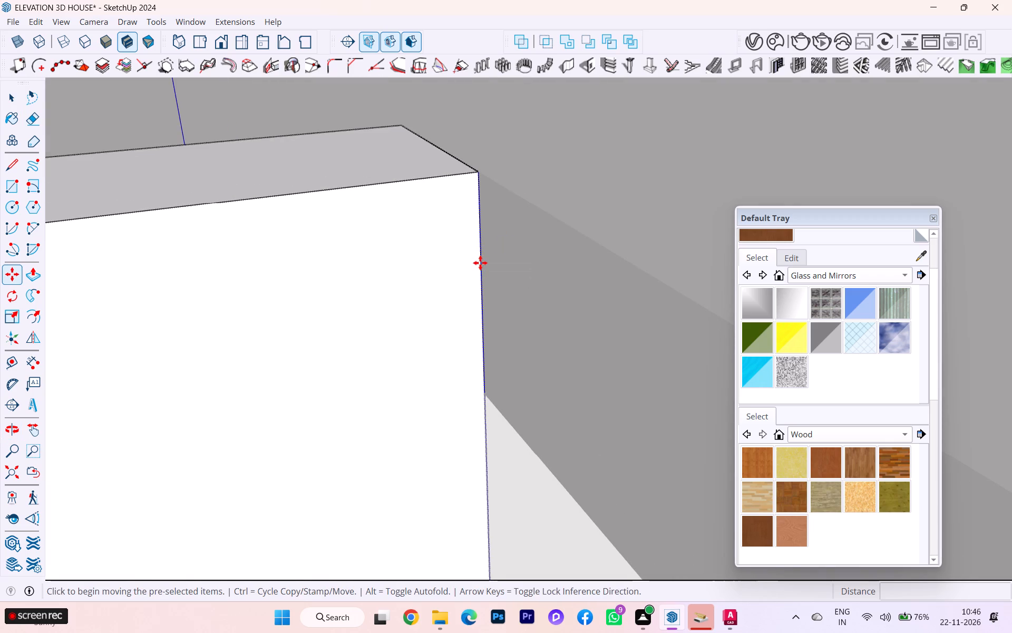
pyautogui.click(480, 263)
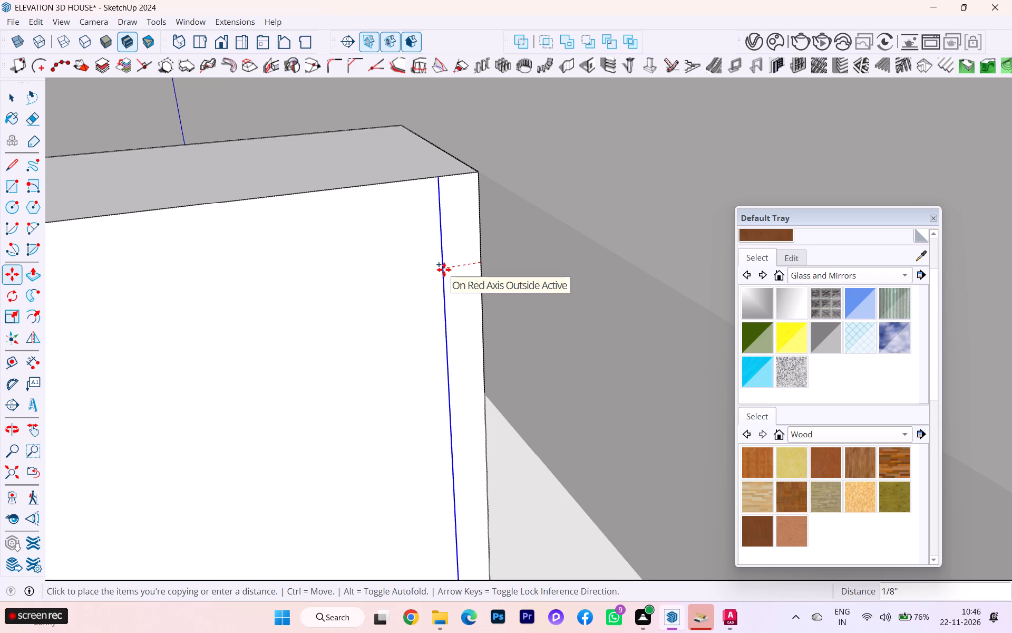
pyautogui.press('1')
pyautogui.press('BackSpace')
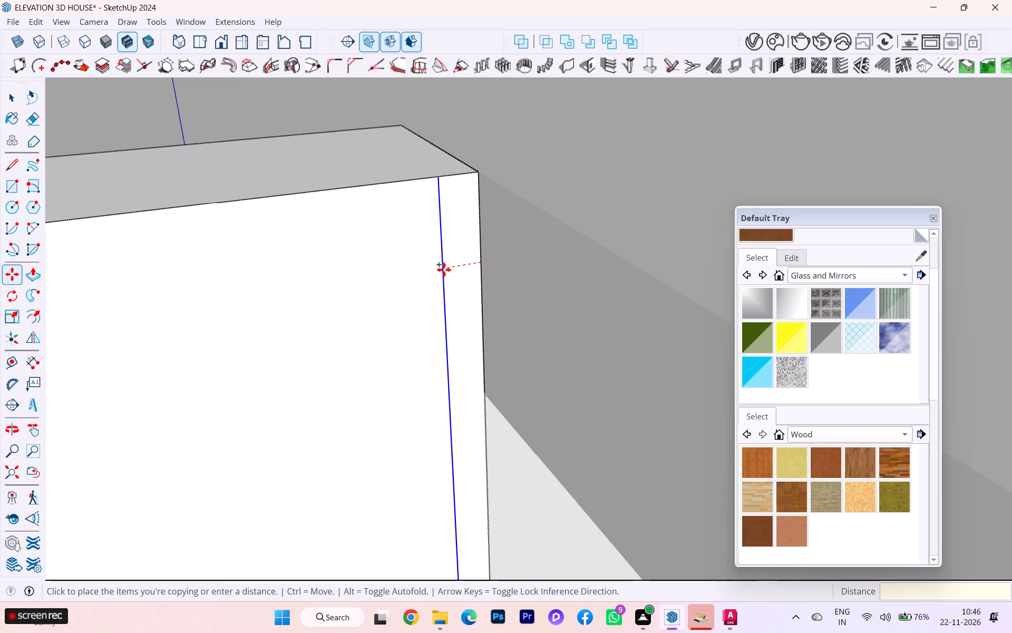
pyautogui.press('3')
pyautogui.press('Return')
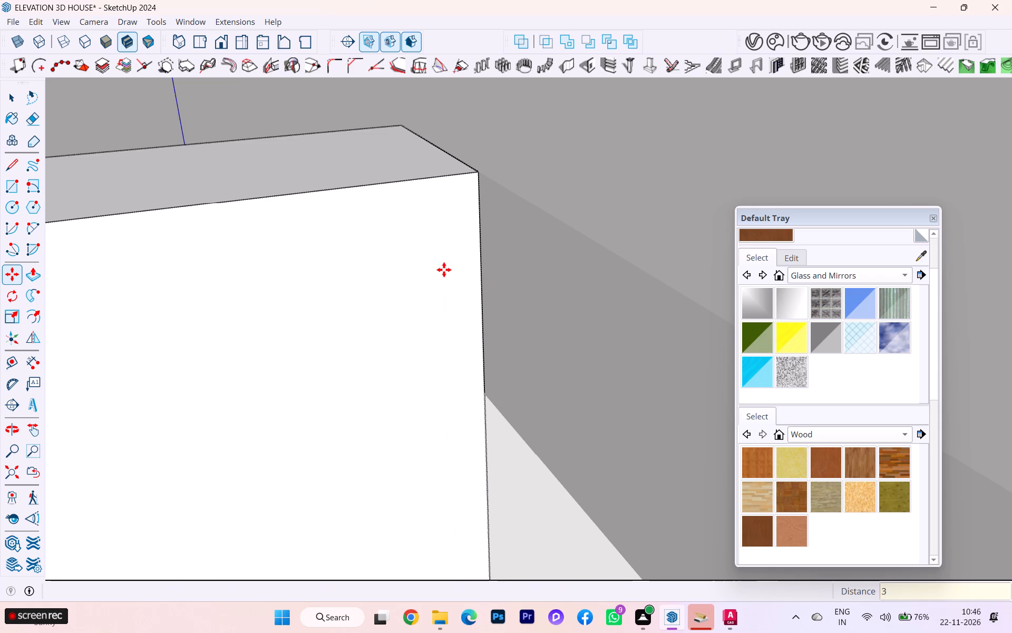
# Examine the copied edge and the front panel's top face at the inner corner.
pyautogui.scroll(-2, 493, 282)
pyautogui.scroll(1, 493, 282)
pyautogui.scroll(-6, 546, 313)
pyautogui.scroll(1, 553, 317)
pyautogui.scroll(-3, 553, 317)
pyautogui.scroll(3, 553, 317)
pyautogui.scroll(-3, 553, 317)
pyautogui.scroll(1, 552, 329)
pyautogui.scroll(-4, 551, 329)
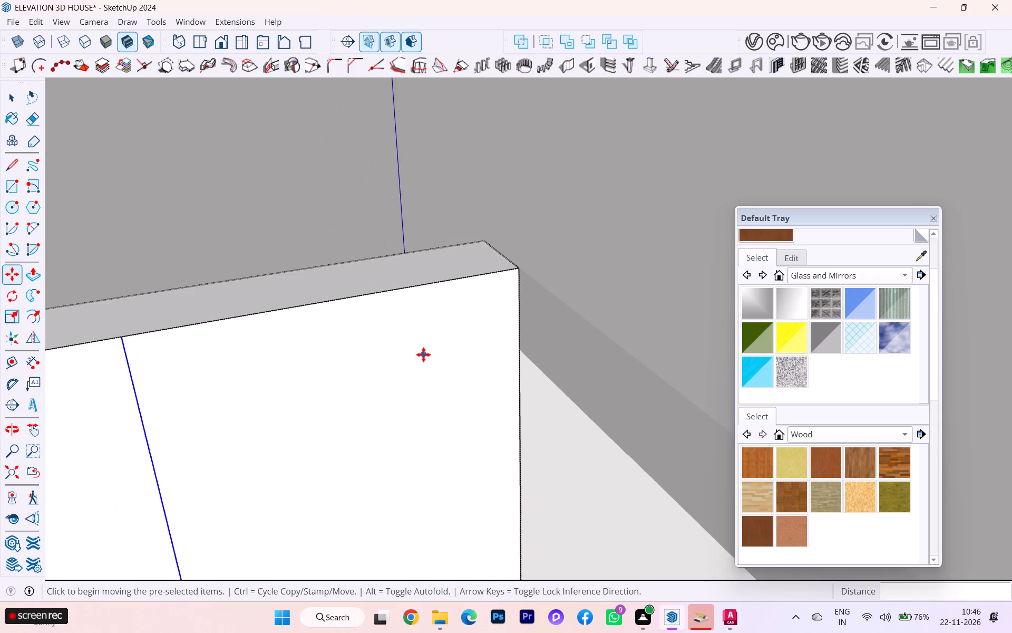
pyautogui.scroll(-2, 423, 354)
pyautogui.scroll(2, 423, 354)
pyautogui.scroll(-9, 423, 354)
pyautogui.moveTo(435, 376); pyautogui.dragTo(458, 520, button='middle')
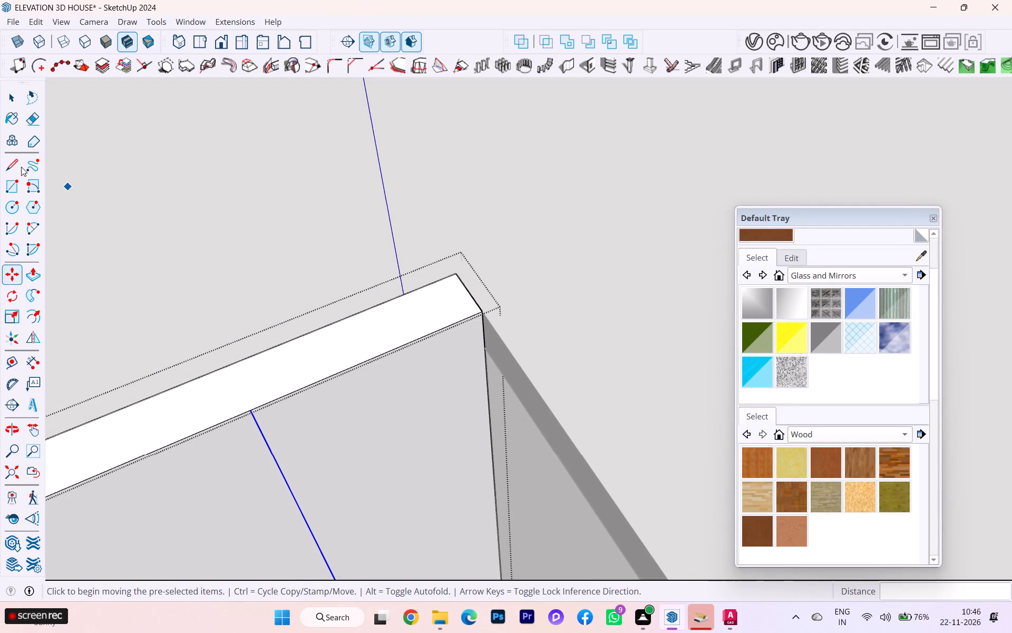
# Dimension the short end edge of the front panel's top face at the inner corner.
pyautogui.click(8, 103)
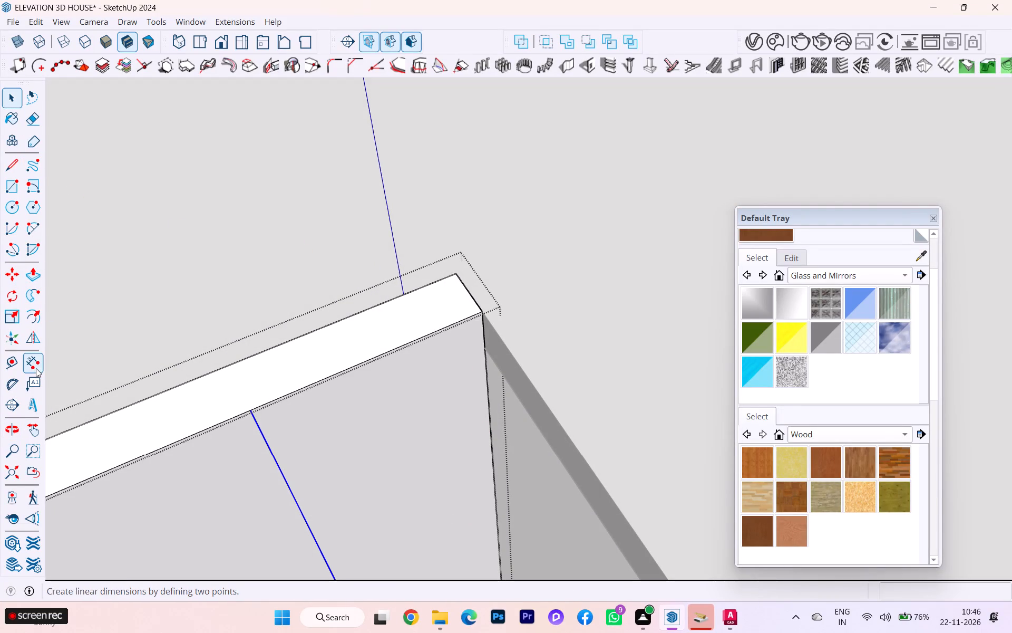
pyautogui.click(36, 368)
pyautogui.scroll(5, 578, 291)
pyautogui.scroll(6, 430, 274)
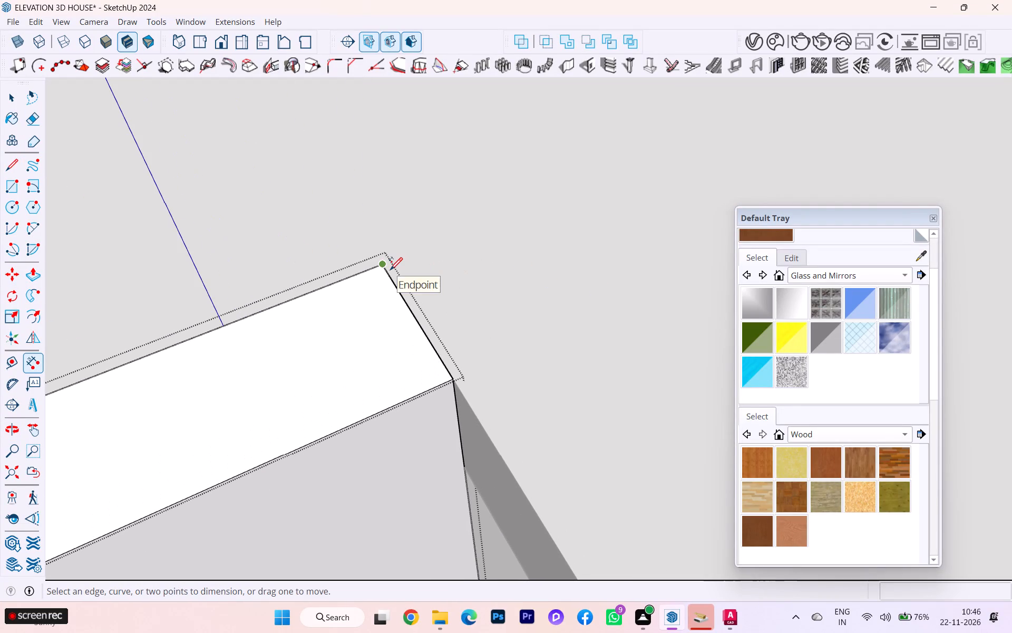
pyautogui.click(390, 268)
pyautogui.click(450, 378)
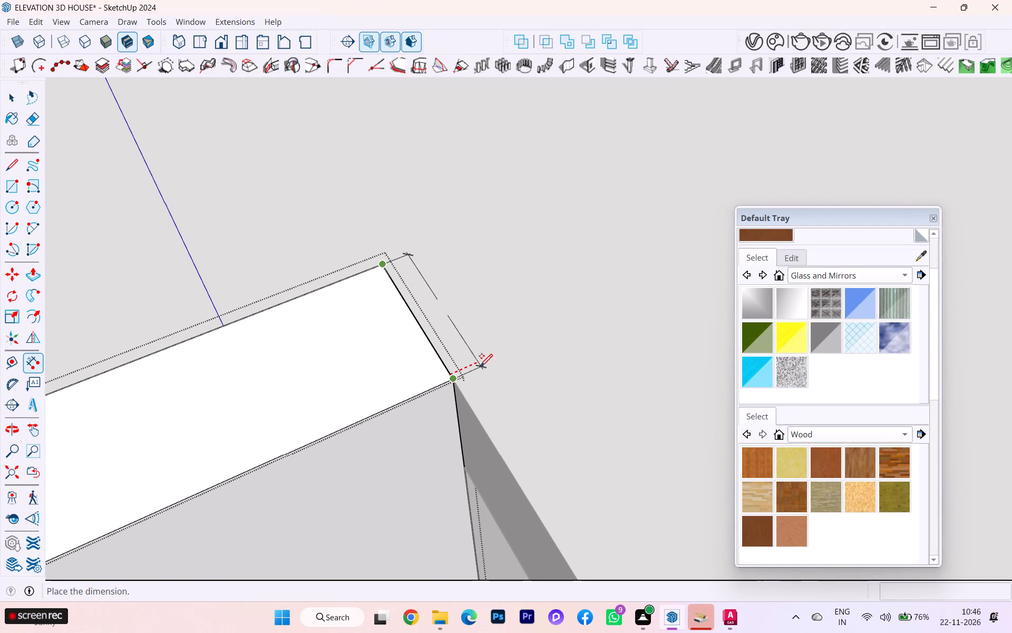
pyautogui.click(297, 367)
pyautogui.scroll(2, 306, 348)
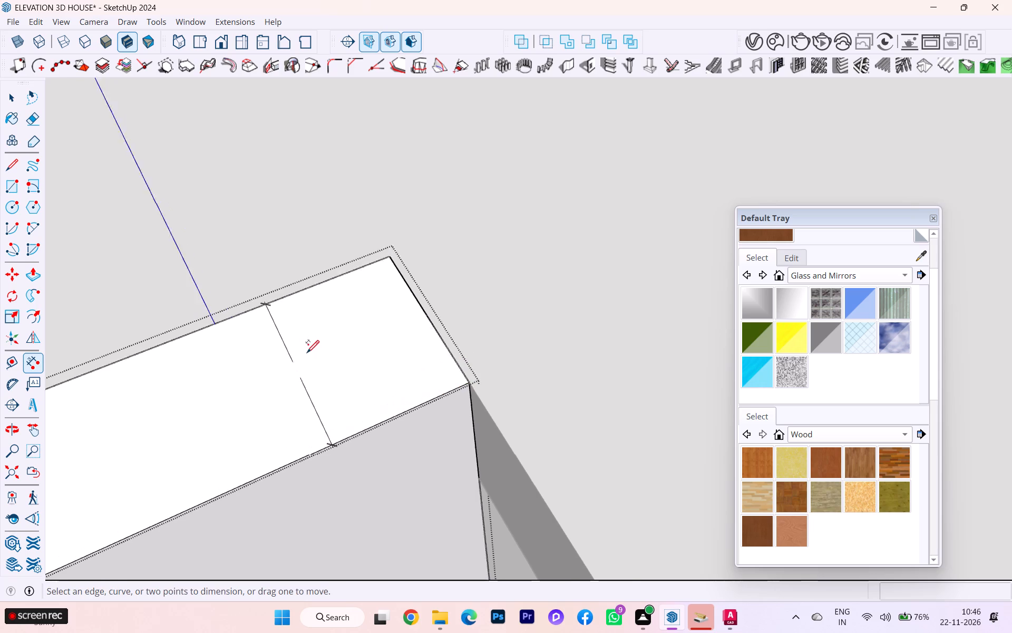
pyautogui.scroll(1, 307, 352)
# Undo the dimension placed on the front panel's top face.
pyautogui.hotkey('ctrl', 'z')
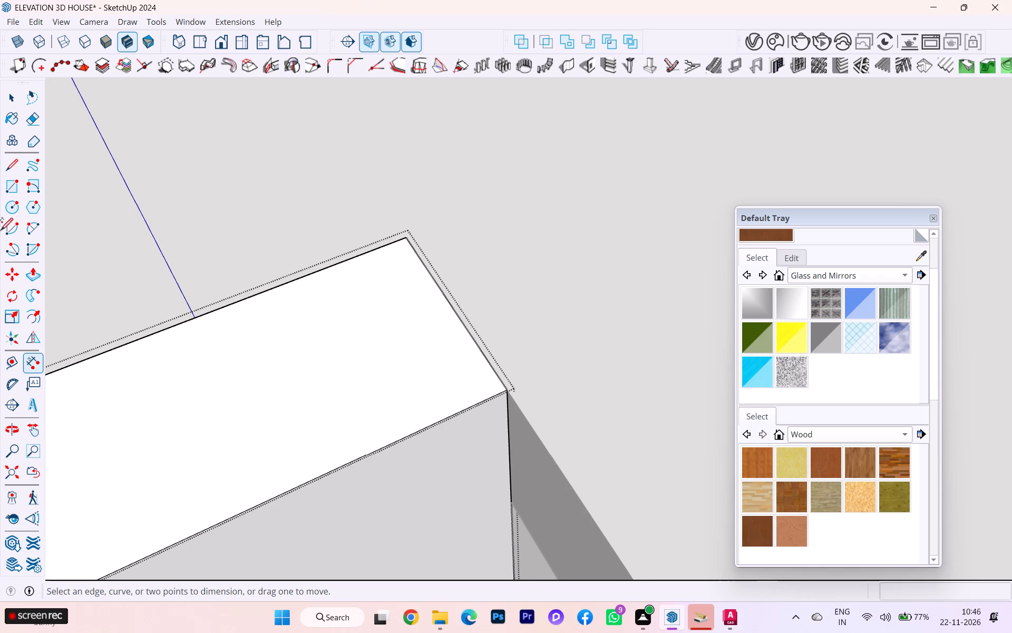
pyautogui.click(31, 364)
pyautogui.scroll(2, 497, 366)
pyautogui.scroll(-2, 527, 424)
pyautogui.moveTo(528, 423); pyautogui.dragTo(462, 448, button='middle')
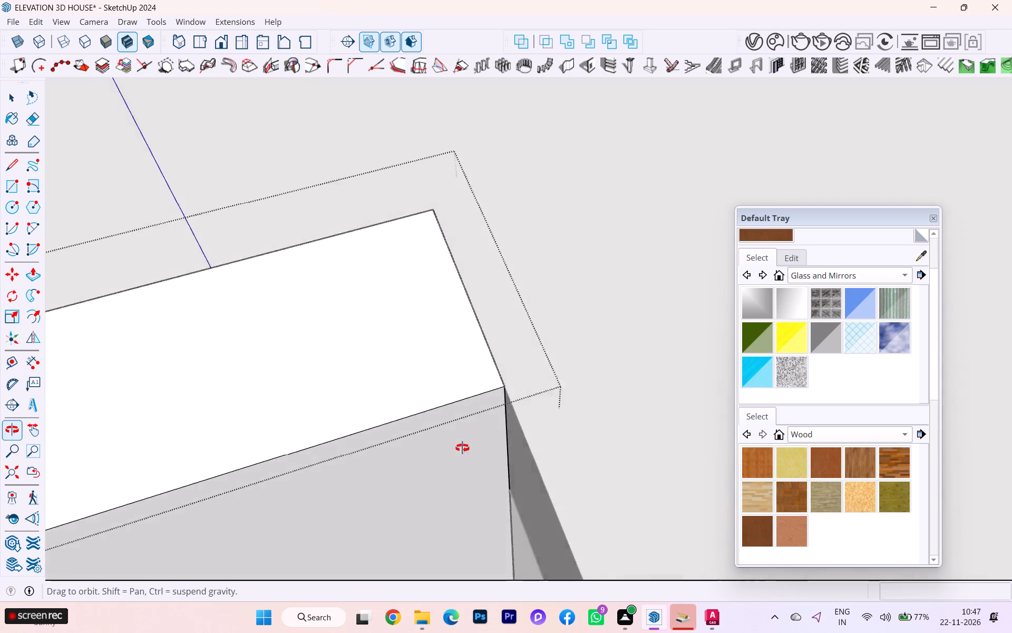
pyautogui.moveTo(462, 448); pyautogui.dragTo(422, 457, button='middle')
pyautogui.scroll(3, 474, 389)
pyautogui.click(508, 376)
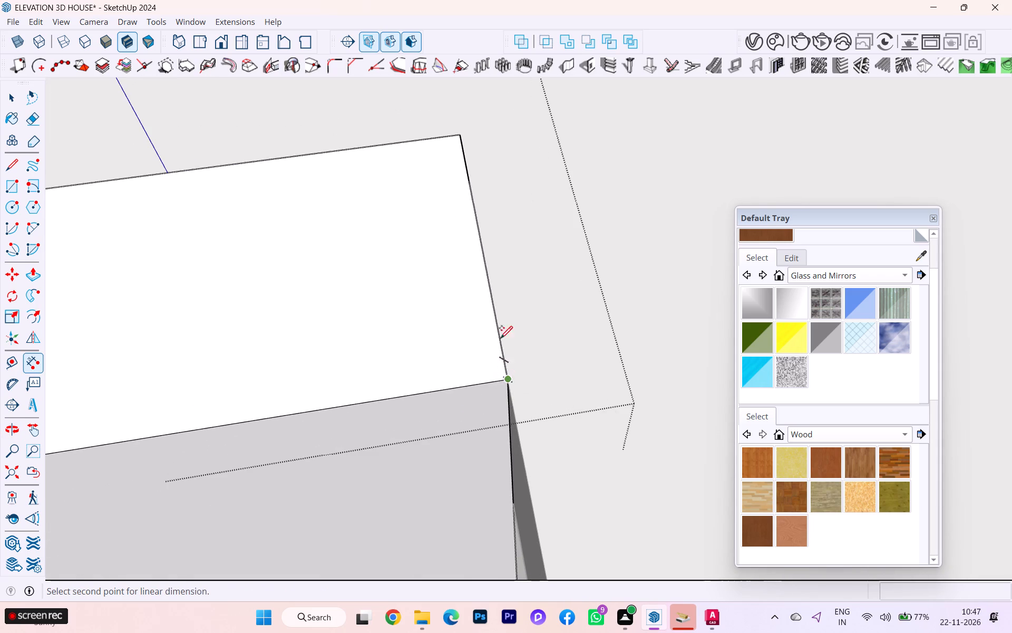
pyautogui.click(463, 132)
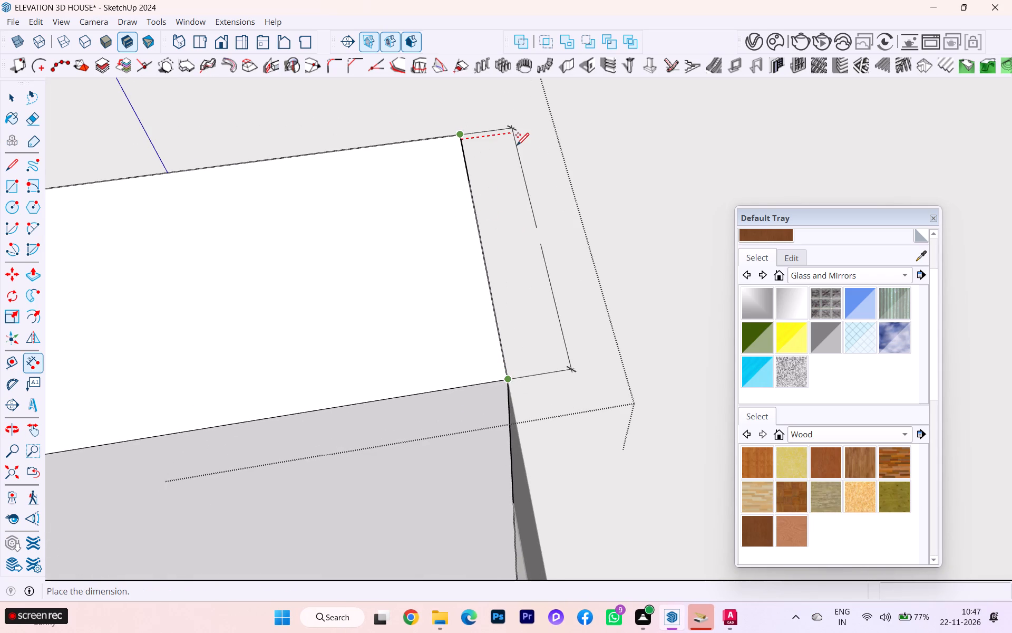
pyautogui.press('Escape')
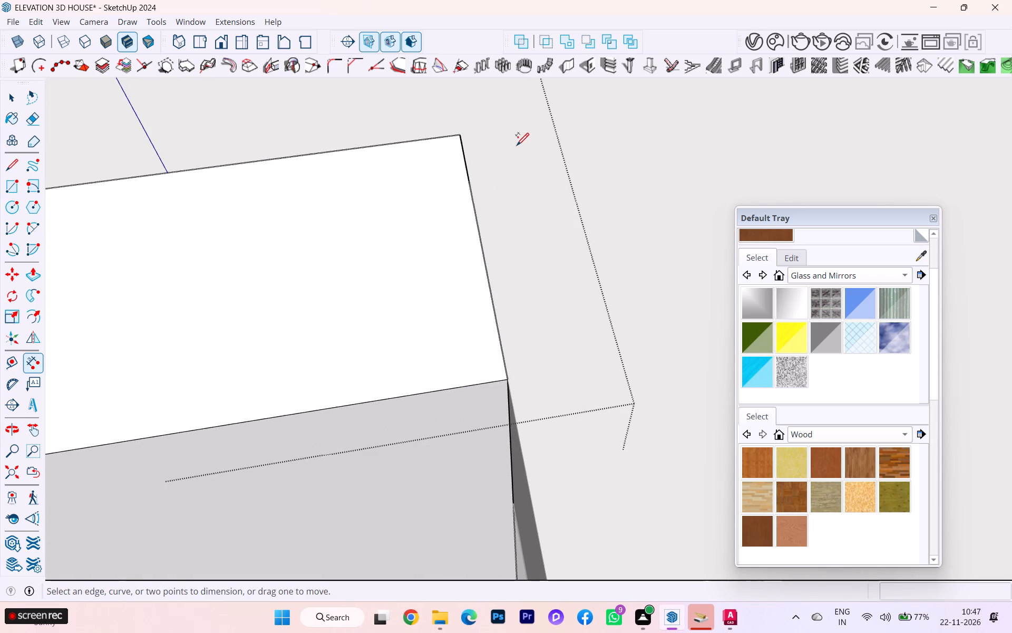
# Dimension the front panel's thickness along the short edge of its top face at the inner corner.
pyautogui.scroll(-1, 576, 247)
pyautogui.scroll(1, 577, 248)
pyautogui.scroll(-10, 577, 250)
pyautogui.scroll(2, 641, 265)
pyautogui.scroll(-2, 641, 265)
pyautogui.scroll(1, 649, 258)
pyautogui.scroll(-2, 650, 258)
pyautogui.scroll(1, 650, 258)
pyautogui.scroll(-1, 650, 258)
pyautogui.scroll(-3, 584, 239)
pyautogui.scroll(3, 581, 239)
pyautogui.scroll(-1, 580, 239)
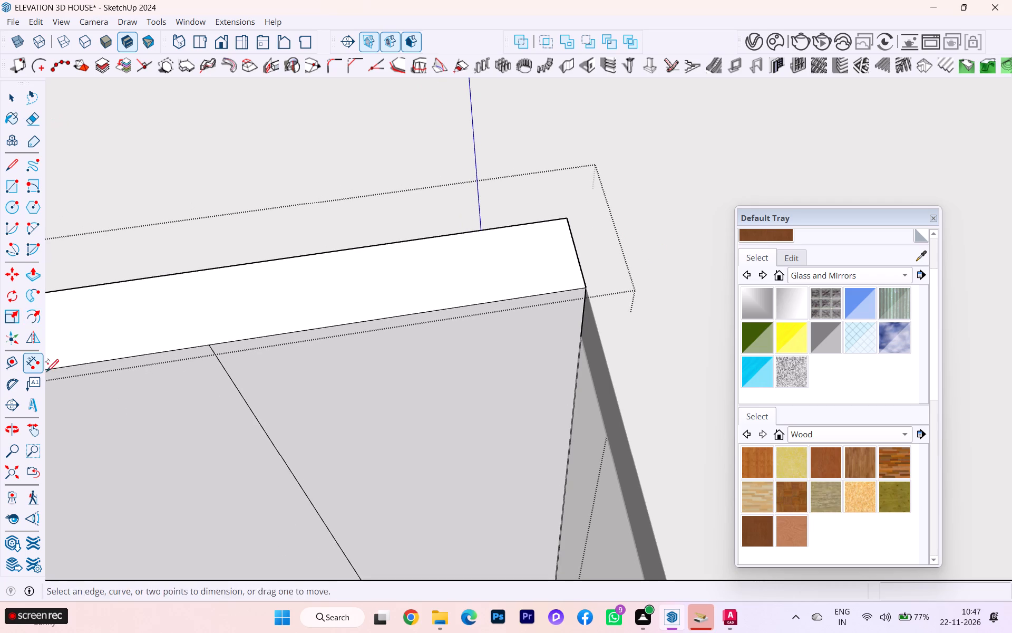
pyautogui.click(27, 364)
pyautogui.click(11, 100)
pyautogui.click(35, 366)
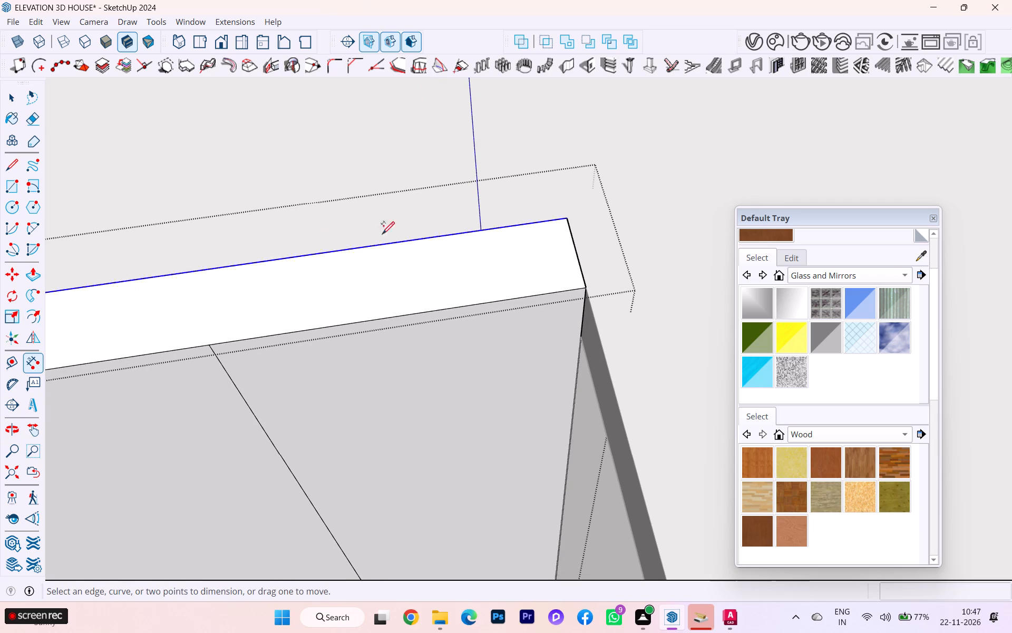
pyautogui.scroll(4, 571, 218)
pyautogui.click(571, 218)
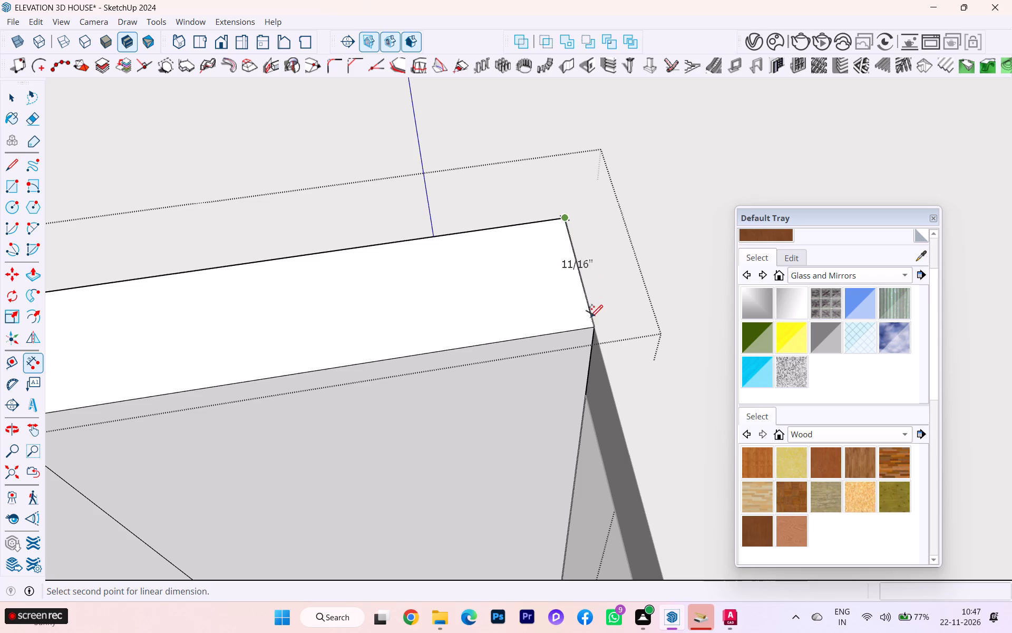
pyautogui.click(593, 328)
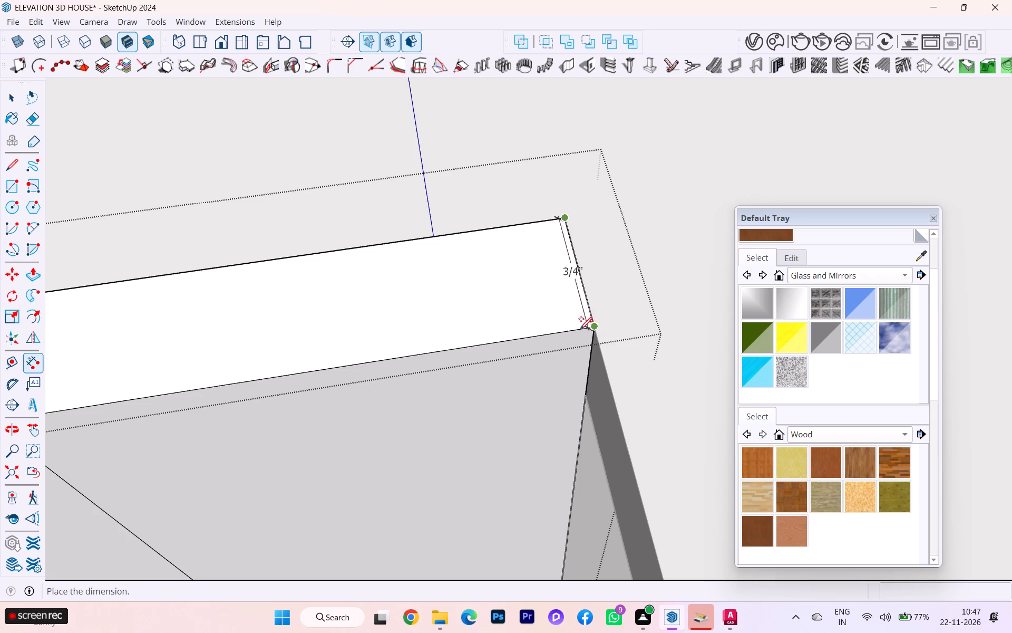
pyautogui.click(563, 327)
# Copy the vertical edge at the front panel's inner corner 3/4" inward along its front face.
pyautogui.click(11, 93)
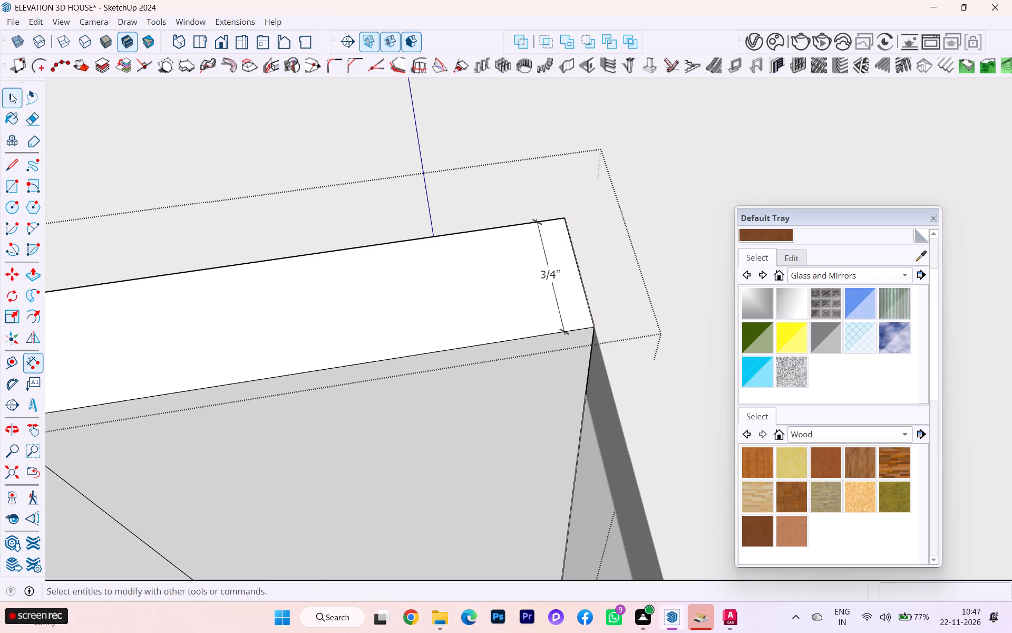
pyautogui.scroll(-3, 796, 354)
pyautogui.scroll(1, 700, 347)
pyautogui.scroll(-1, 636, 337)
pyautogui.moveTo(622, 343); pyautogui.dragTo(634, 235, button='middle')
pyautogui.scroll(-2, 646, 264)
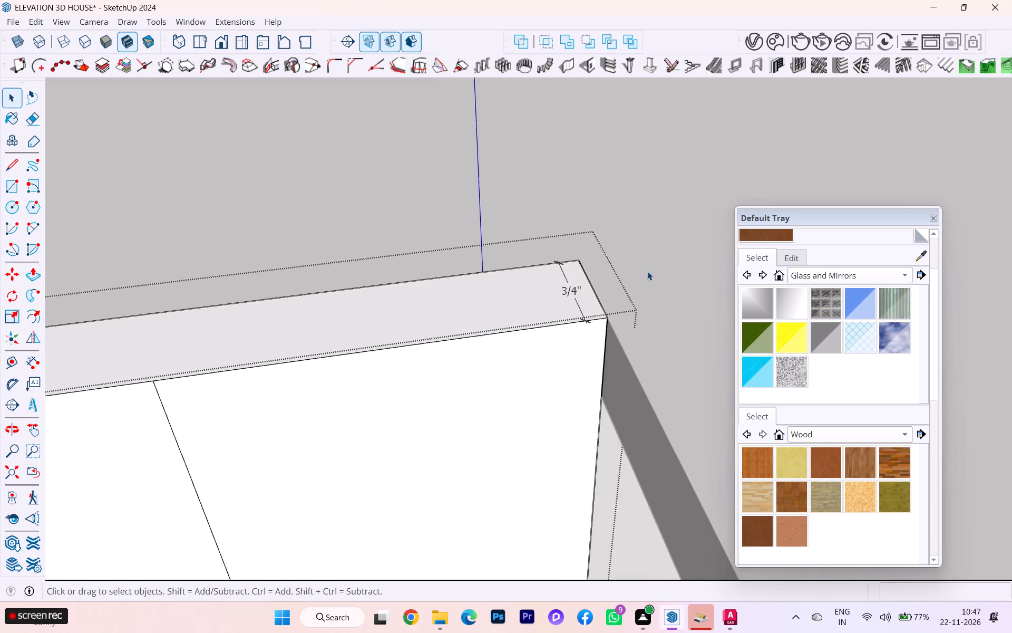
pyautogui.scroll(-2, 647, 271)
pyautogui.scroll(-1, 474, 327)
pyautogui.scroll(2, 472, 328)
pyautogui.scroll(-1, 468, 331)
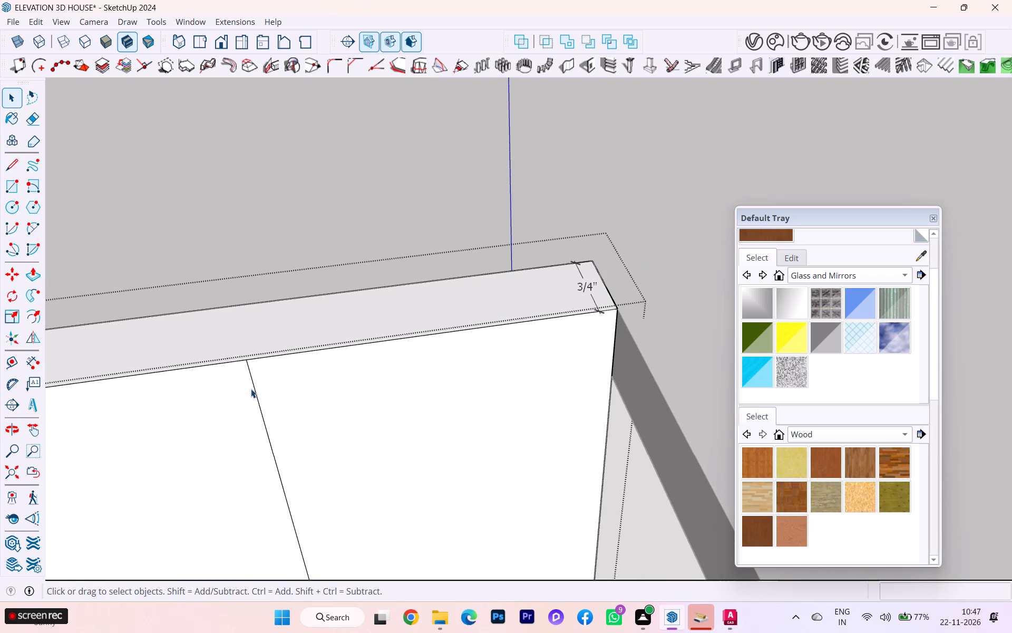
pyautogui.click(252, 388)
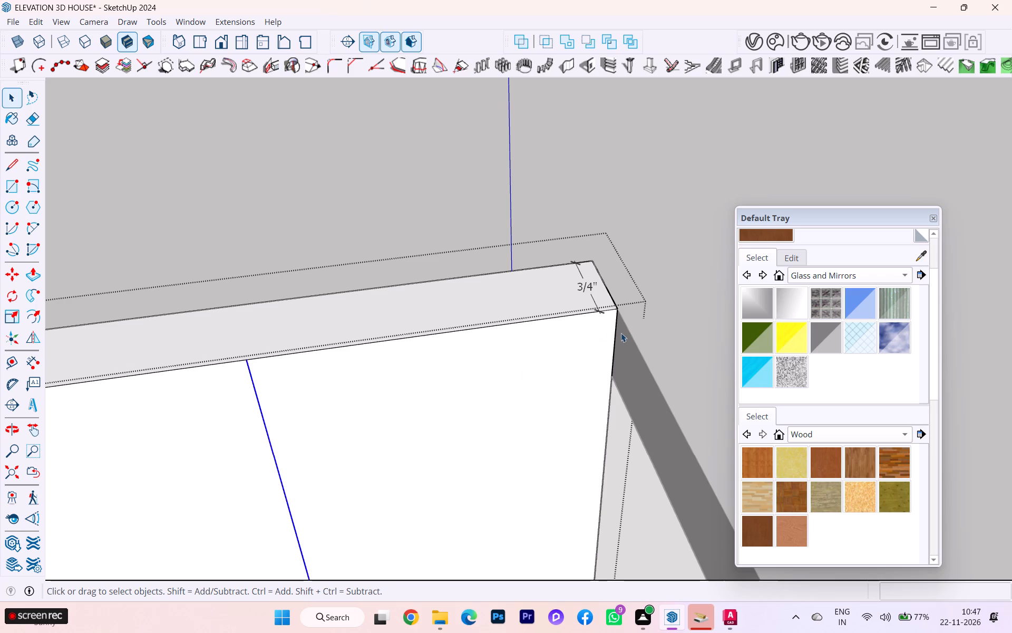
pyautogui.click(614, 344)
pyautogui.scroll(-2, 614, 344)
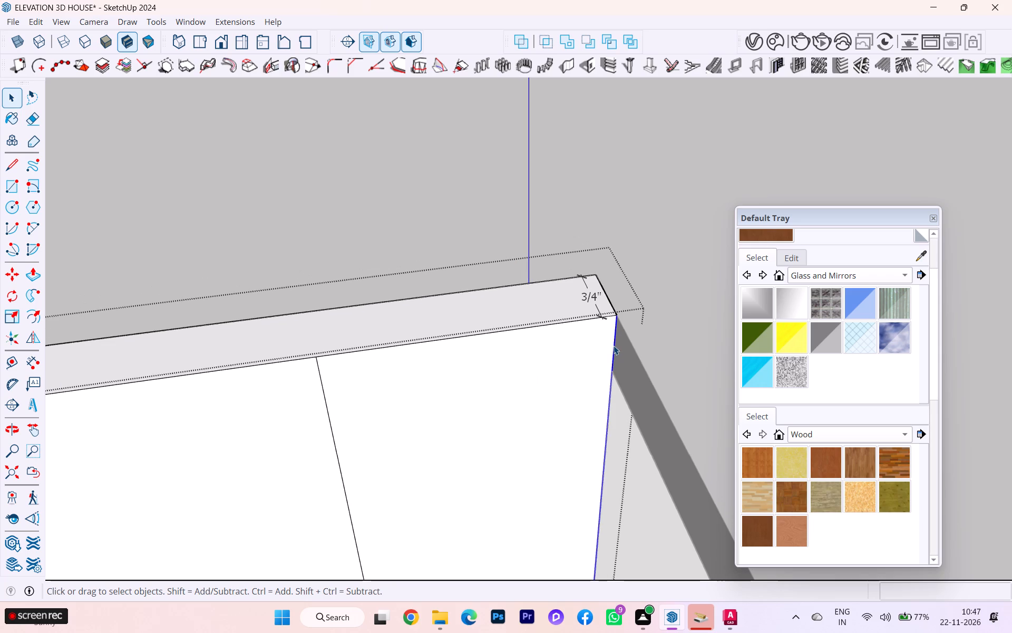
pyautogui.press('m')
pyautogui.press('Return')
pyautogui.click(614, 353)
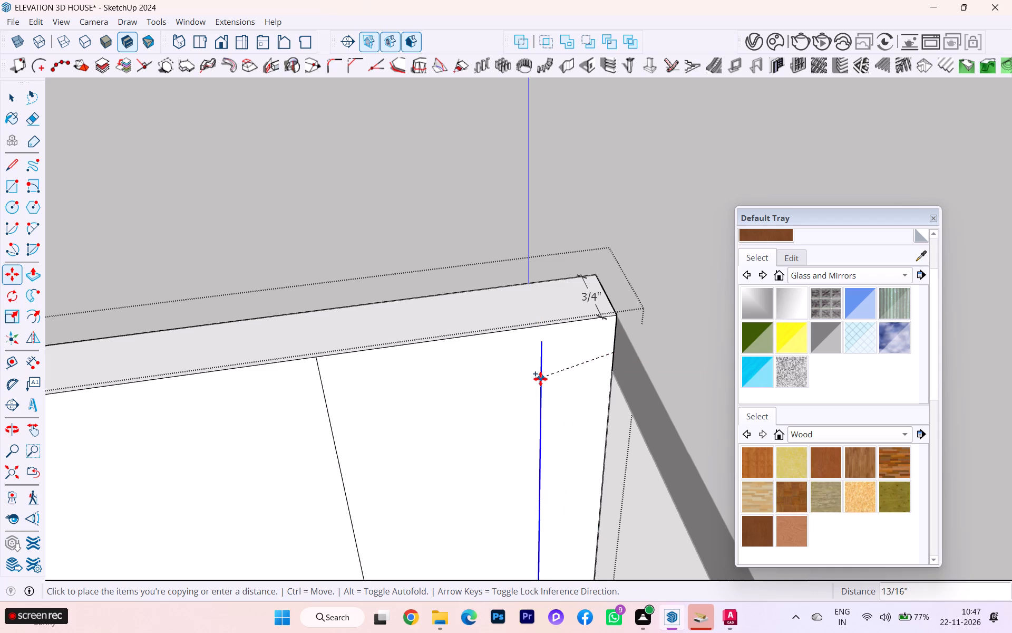
pyautogui.press('Right')
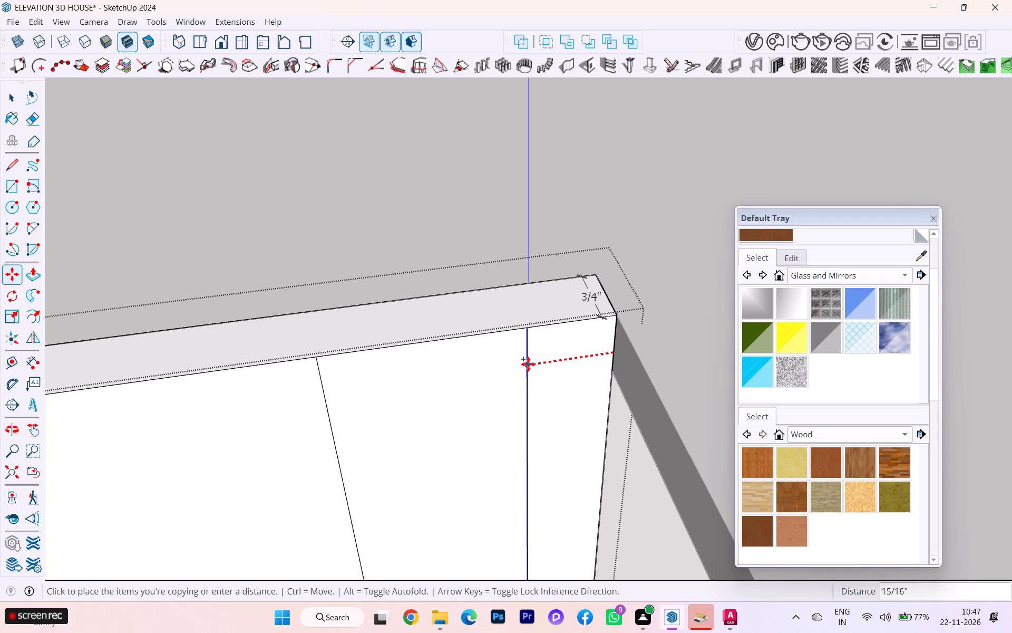
pyautogui.write('3/4')
pyautogui.hotkey('shift', '"')
pyautogui.press('Return')
# Delete the earlier dividing edge 3" from the inner corner on the panel's front face.
pyautogui.click(8, 104)
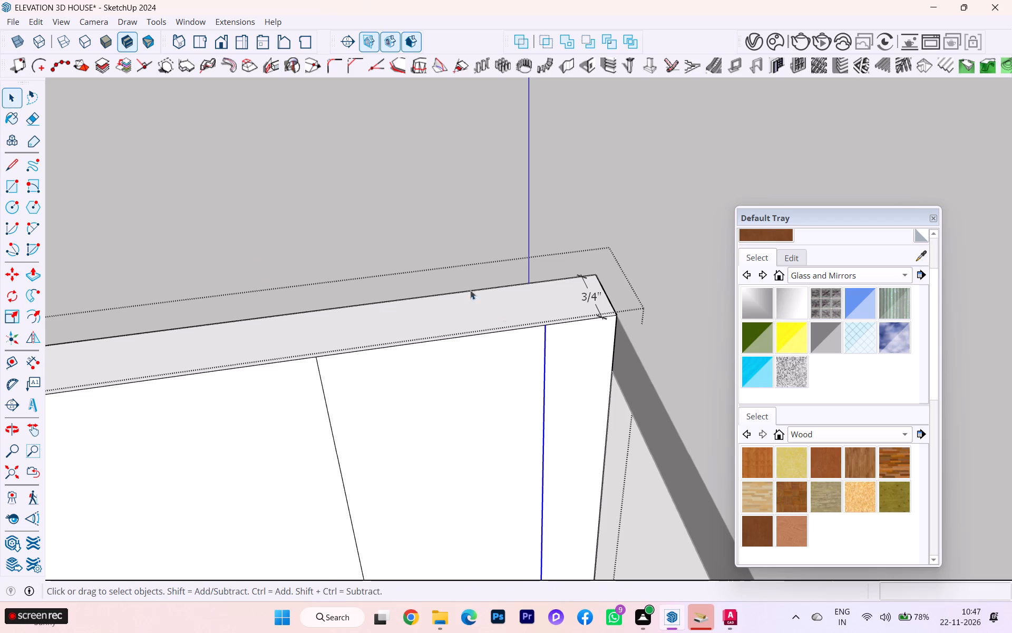
pyautogui.click(572, 361)
pyautogui.click(326, 403)
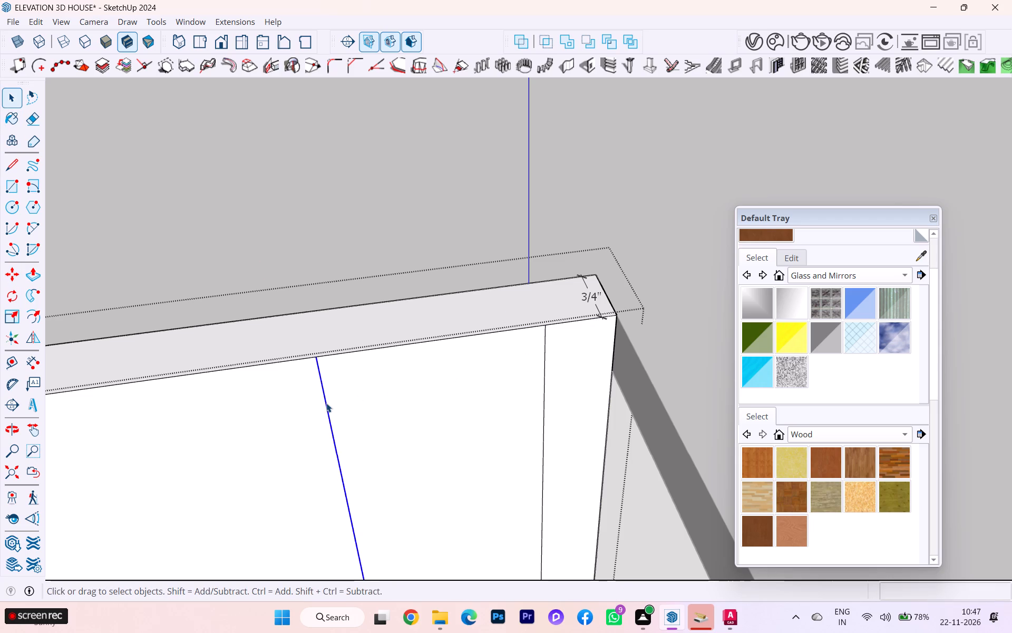
pyautogui.press('Delete')
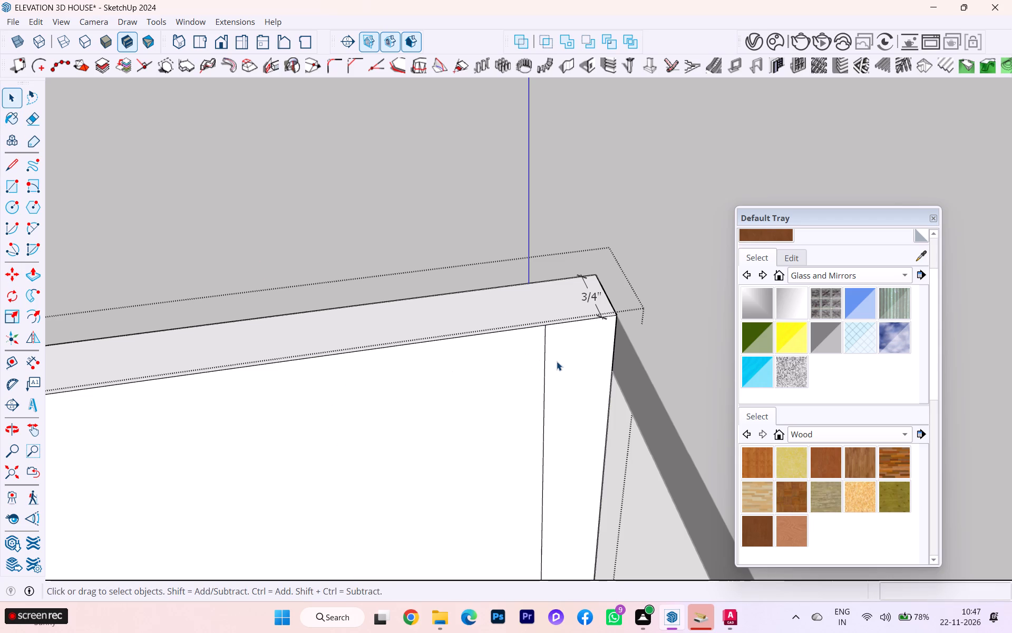
# Push/Pull the 3/4" corner strip outward about 4' 11 7/8" along the counter's side leg to its front end.
pyautogui.click(557, 361)
pyautogui.press('p')
pyautogui.press('Return')
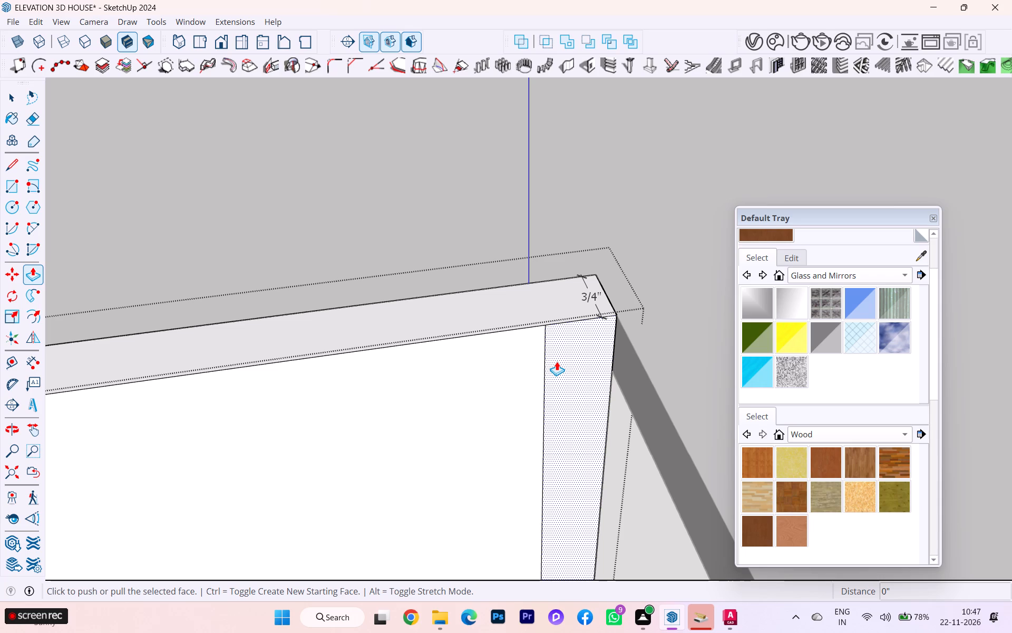
pyautogui.click(557, 361)
pyautogui.scroll(-2, 562, 340)
pyautogui.scroll(1, 561, 340)
pyautogui.scroll(-2, 561, 340)
pyautogui.scroll(1, 560, 339)
pyautogui.scroll(-2, 560, 339)
pyautogui.scroll(1, 531, 320)
pyautogui.scroll(-3, 530, 319)
pyautogui.scroll(1, 524, 302)
pyautogui.scroll(-3, 524, 302)
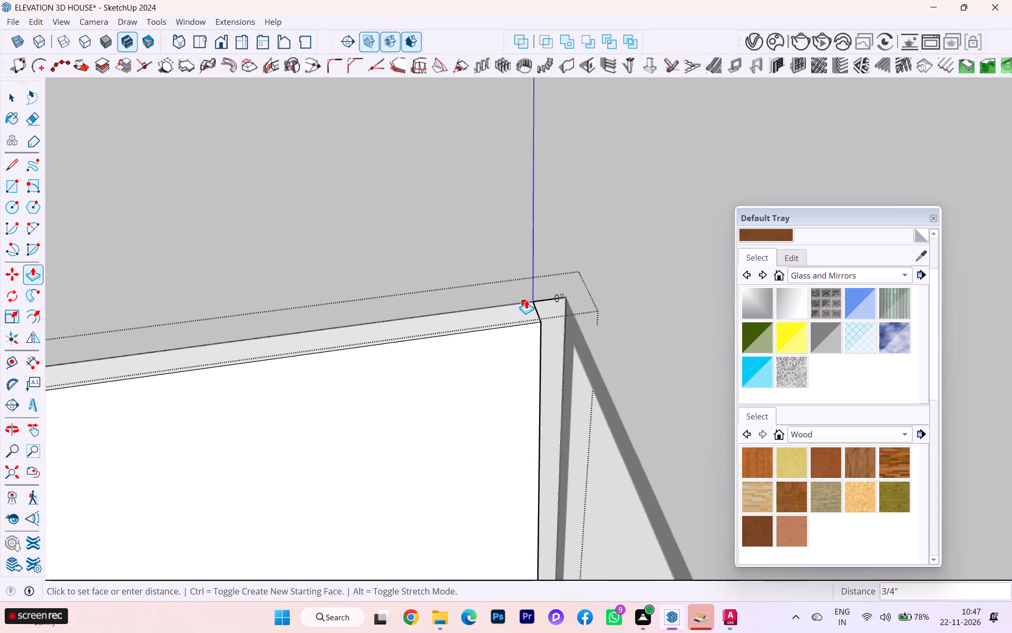
pyautogui.scroll(-2, 526, 300)
pyautogui.scroll(1, 526, 300)
pyautogui.scroll(-2, 526, 300)
pyautogui.scroll(3, 527, 300)
pyautogui.scroll(-2, 527, 300)
pyautogui.scroll(4, 556, 261)
pyautogui.scroll(-12, 556, 261)
pyautogui.scroll(1, 557, 262)
pyautogui.scroll(-2, 557, 282)
pyautogui.scroll(2, 557, 282)
pyautogui.scroll(-7, 557, 283)
pyautogui.scroll(1, 565, 319)
pyautogui.scroll(-10, 565, 321)
pyautogui.scroll(1, 551, 326)
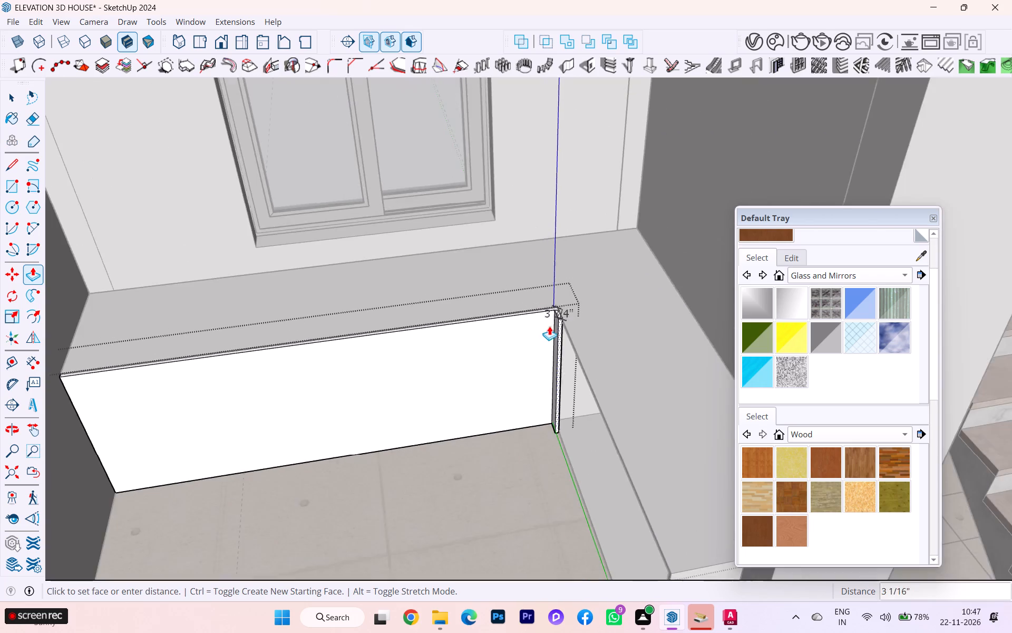
pyautogui.scroll(-6, 542, 316)
pyautogui.scroll(3, 590, 401)
pyautogui.scroll(-1, 621, 457)
pyautogui.scroll(6, 621, 457)
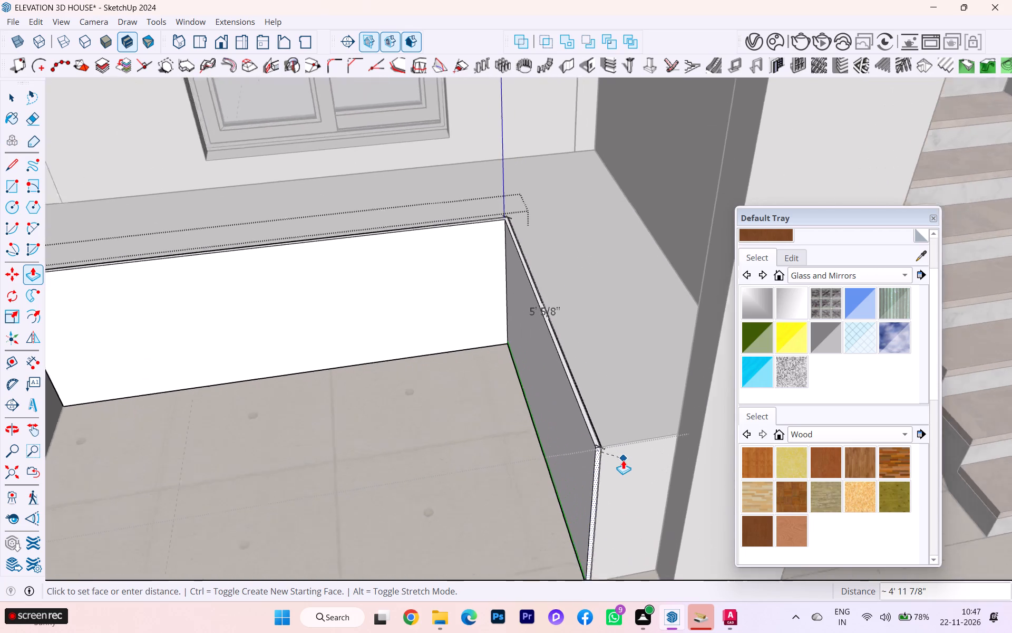
pyautogui.scroll(2, 623, 460)
pyautogui.click(626, 448)
pyautogui.scroll(2, 538, 382)
pyautogui.scroll(-5, 547, 371)
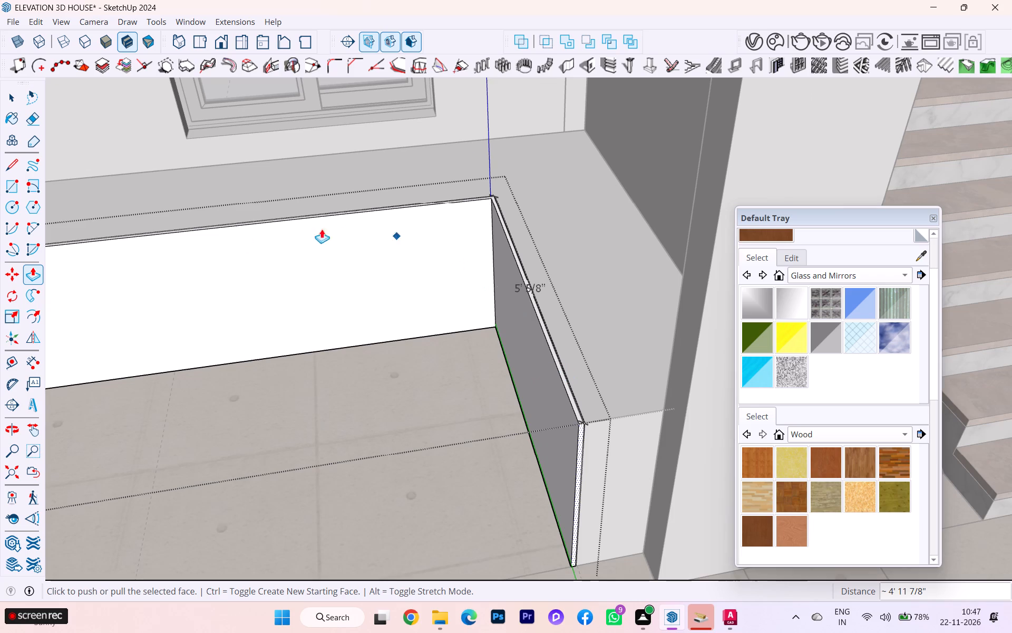
# Delete the thickness dimension stretched along the top of the side panel.
pyautogui.click(9, 95)
pyautogui.scroll(3, 580, 283)
pyautogui.scroll(-1, 581, 284)
pyautogui.scroll(3, 581, 284)
pyautogui.scroll(-1, 513, 303)
pyautogui.scroll(3, 512, 304)
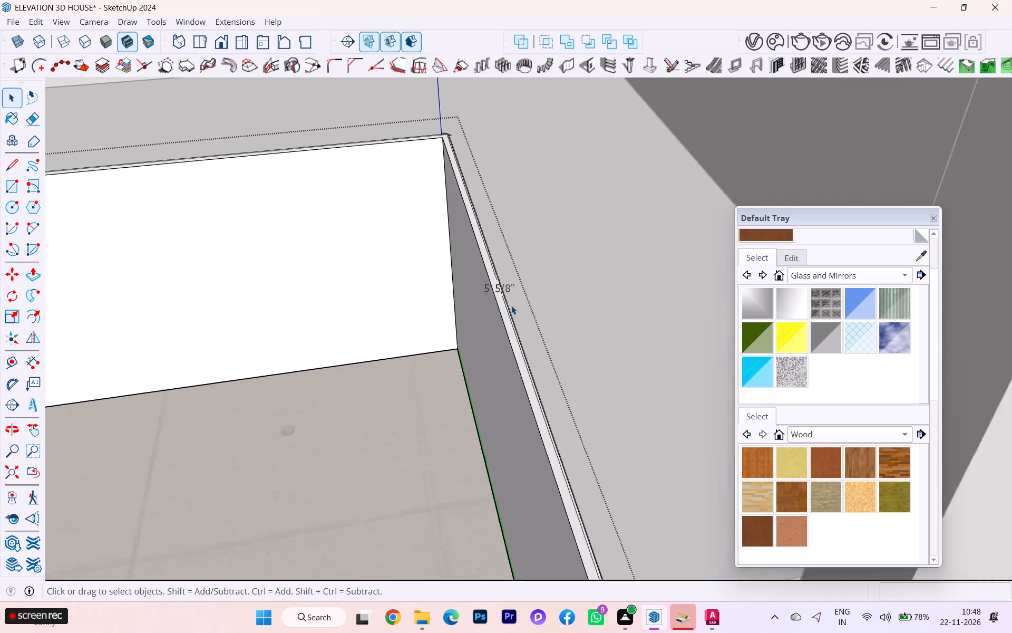
pyautogui.scroll(-1, 493, 296)
pyautogui.scroll(5, 493, 296)
pyautogui.scroll(-1, 497, 288)
pyautogui.scroll(3, 497, 288)
pyautogui.scroll(-1, 497, 288)
pyautogui.scroll(1, 497, 288)
pyautogui.click(497, 284)
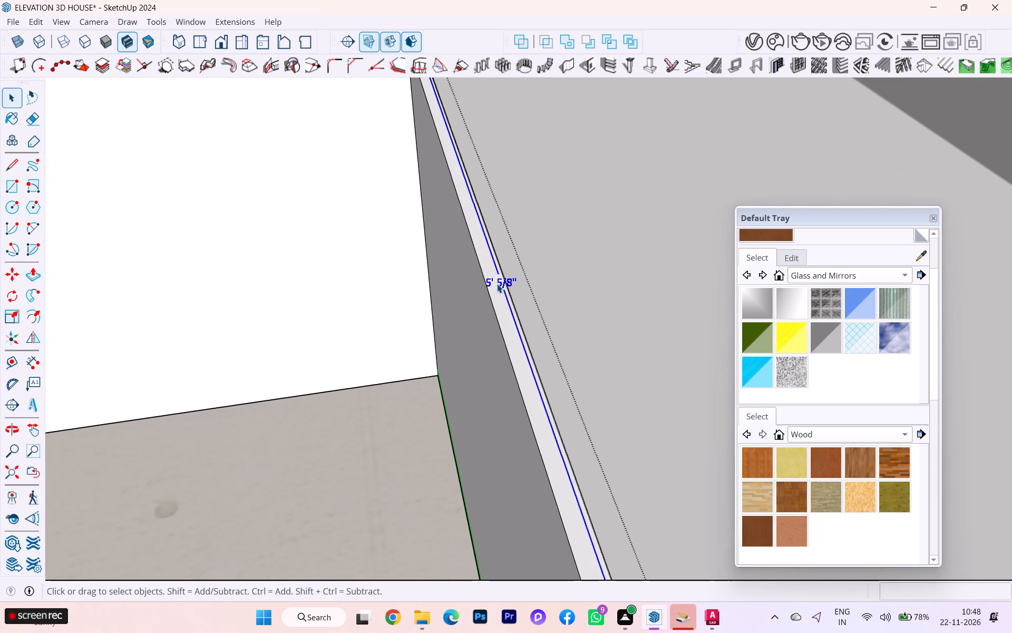
pyautogui.press('Delete')
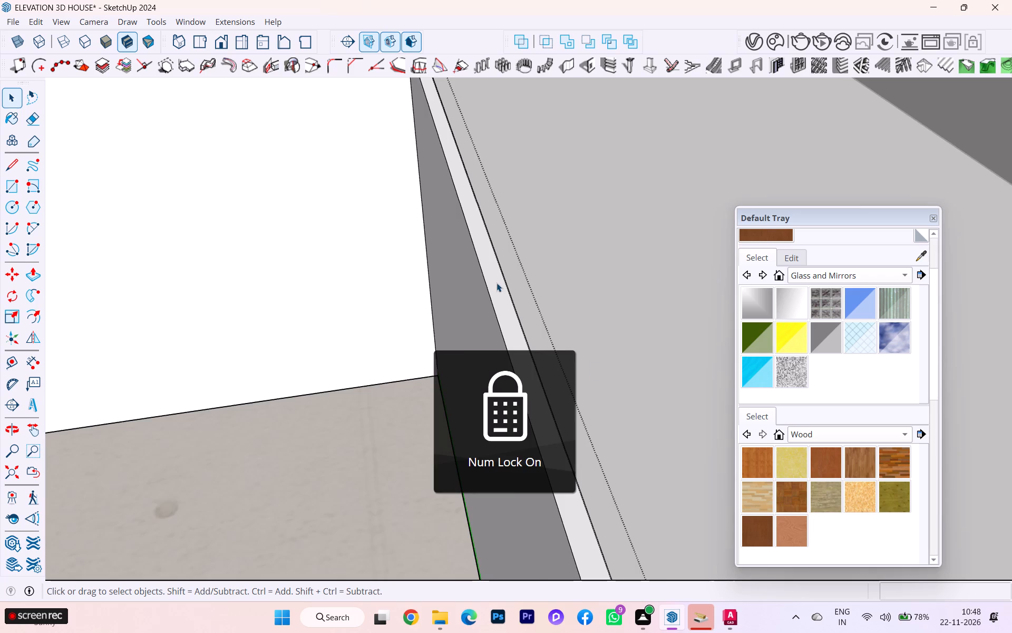
# Copy the front panel's outer vertical edge about 6' 10 3/8" toward the inner corner, dividing the span into four equal parts.
pyautogui.scroll(-5, 683, 362)
pyautogui.scroll(1, 683, 362)
pyautogui.scroll(-4, 683, 362)
pyautogui.scroll(5, 641, 316)
pyautogui.scroll(-7, 641, 316)
pyautogui.scroll(7, 641, 316)
pyautogui.scroll(-3, 641, 316)
pyautogui.scroll(1, 645, 323)
pyautogui.scroll(-2, 645, 323)
pyautogui.scroll(1, 645, 323)
pyautogui.scroll(-5, 645, 323)
pyautogui.scroll(2, 645, 324)
pyautogui.scroll(-1, 645, 324)
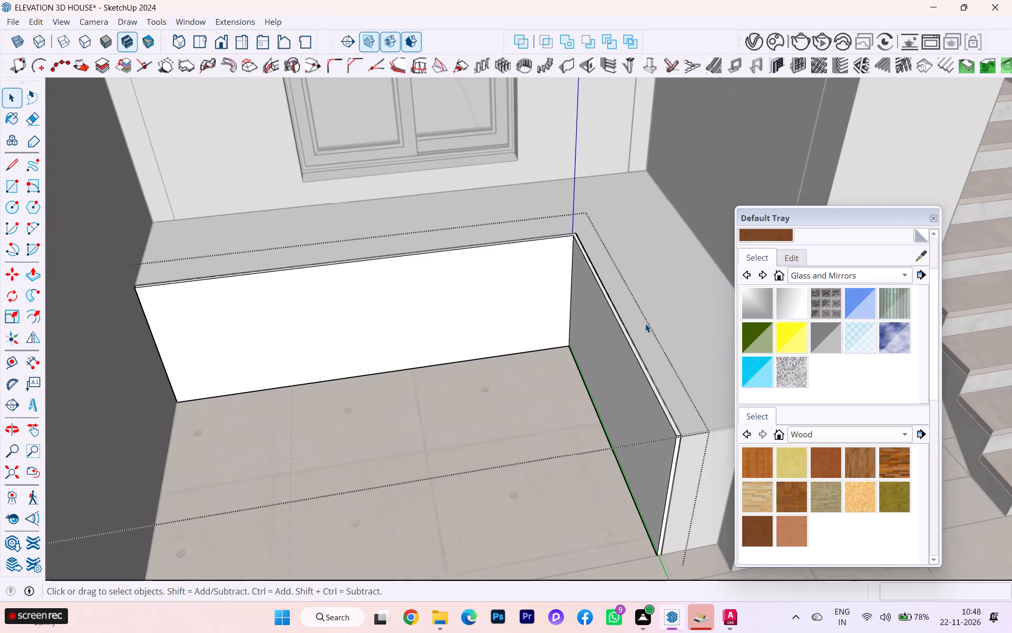
pyautogui.scroll(-1, 645, 323)
pyautogui.scroll(1, 645, 323)
pyautogui.scroll(-4, 645, 323)
pyautogui.click(477, 404)
pyautogui.scroll(4, 278, 363)
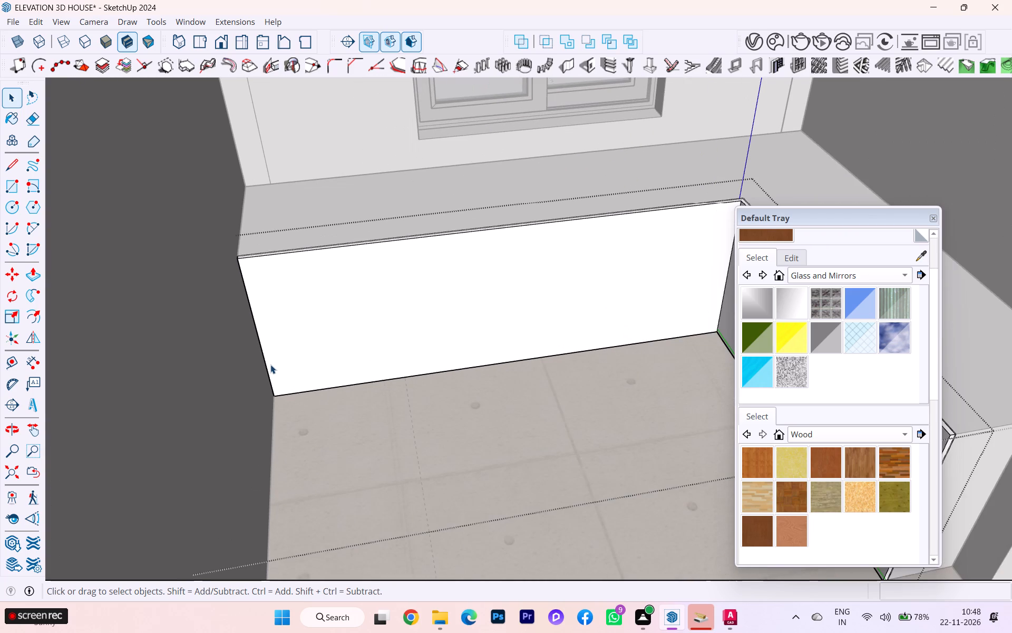
pyautogui.click(270, 365)
pyautogui.click(270, 371)
pyautogui.click(271, 379)
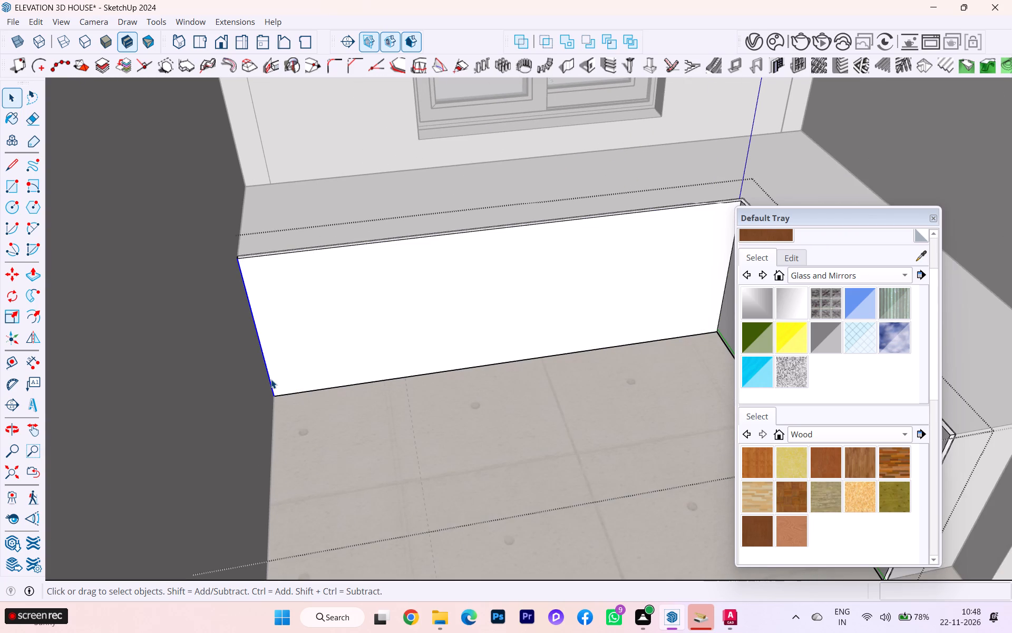
pyautogui.press('m')
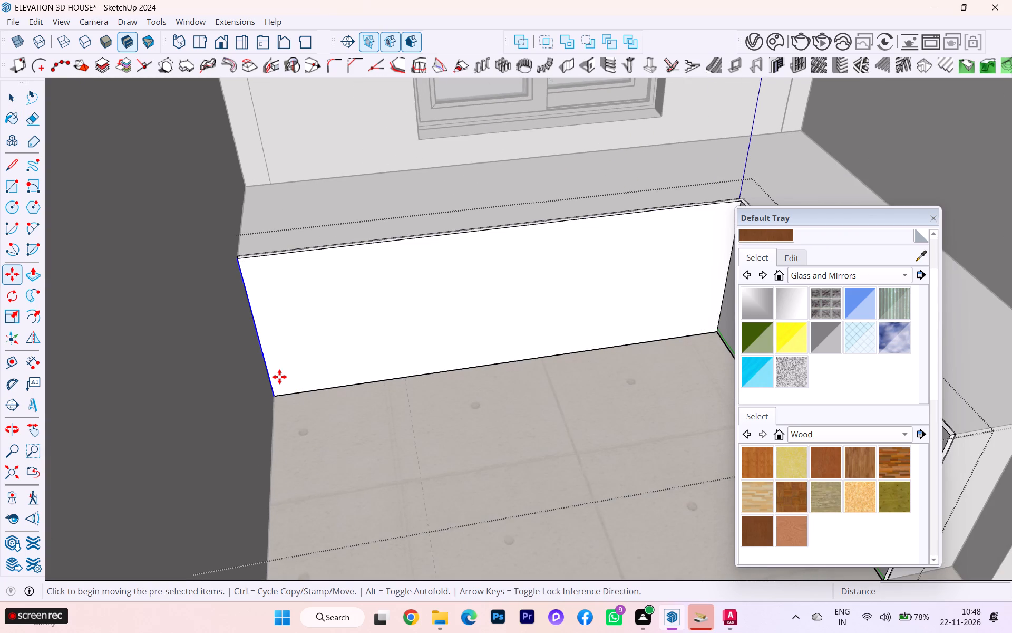
pyautogui.press('Return')
pyautogui.click(281, 396)
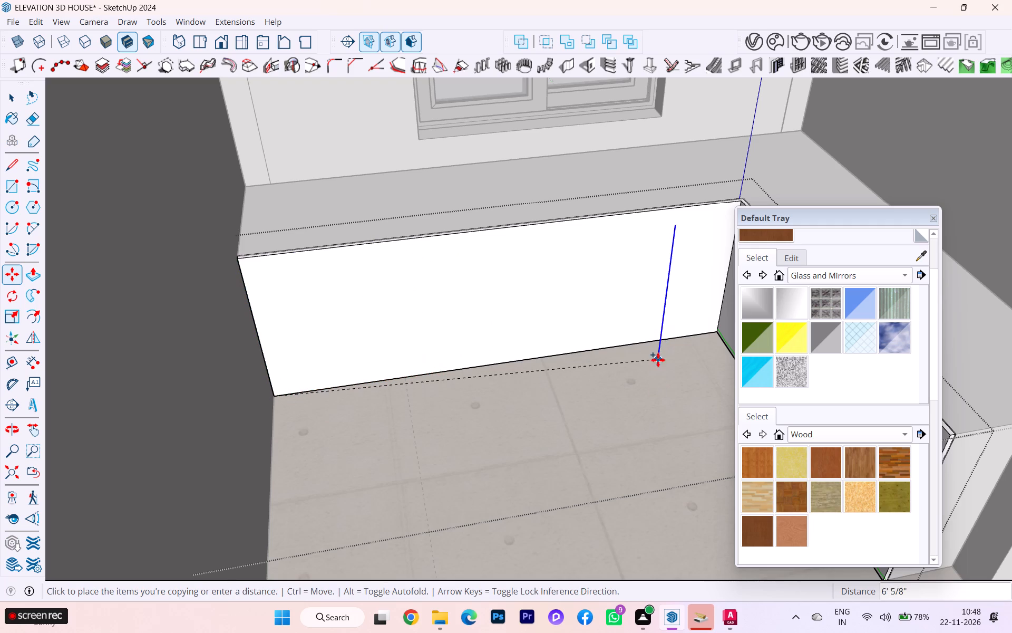
pyautogui.scroll(2, 686, 336)
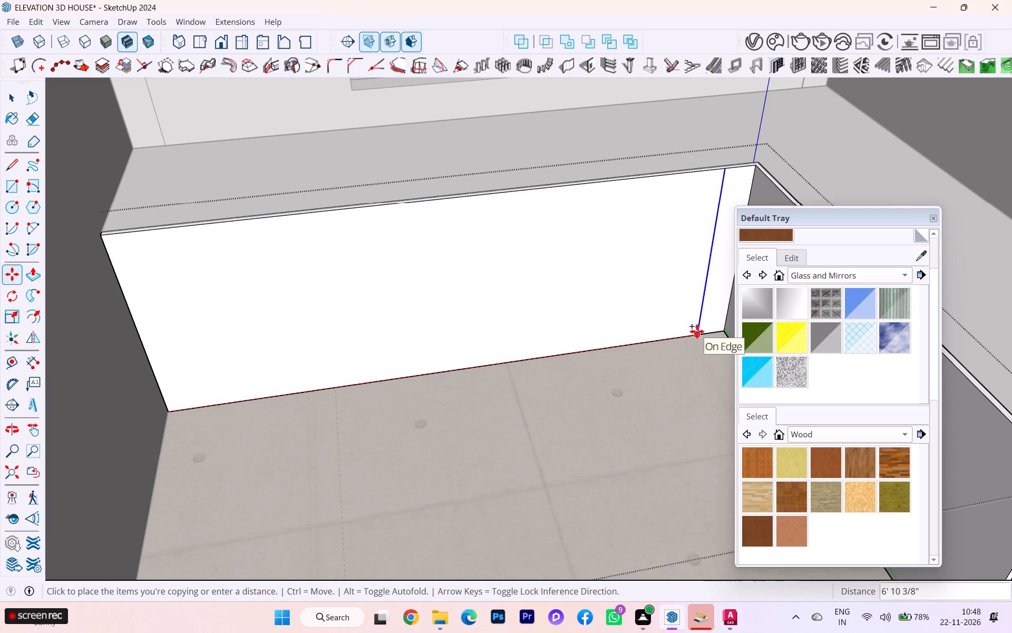
pyautogui.click(697, 331)
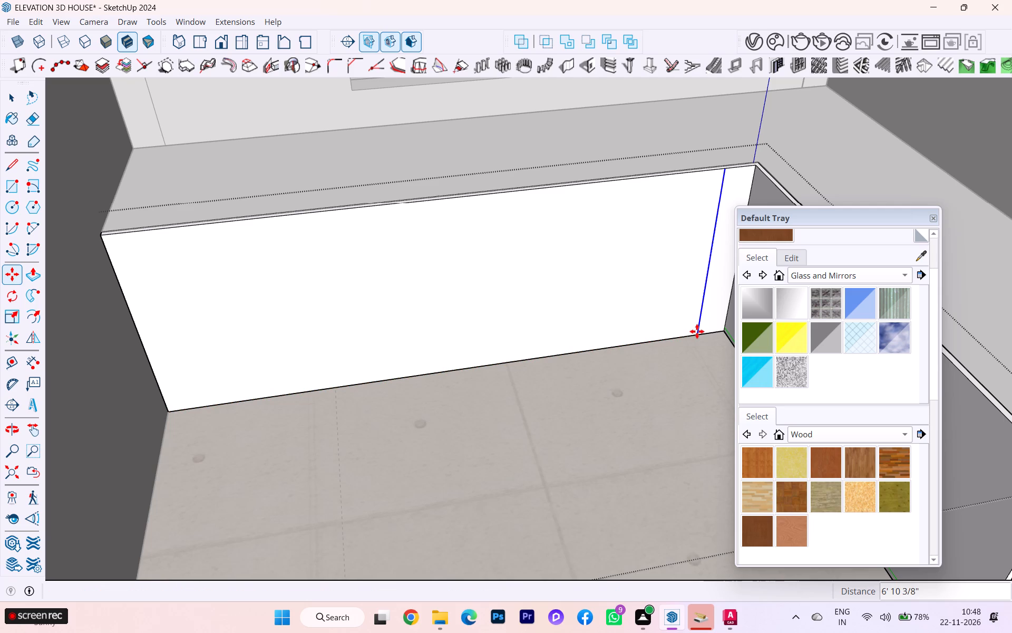
pyautogui.write('/4')
pyautogui.press('Return')
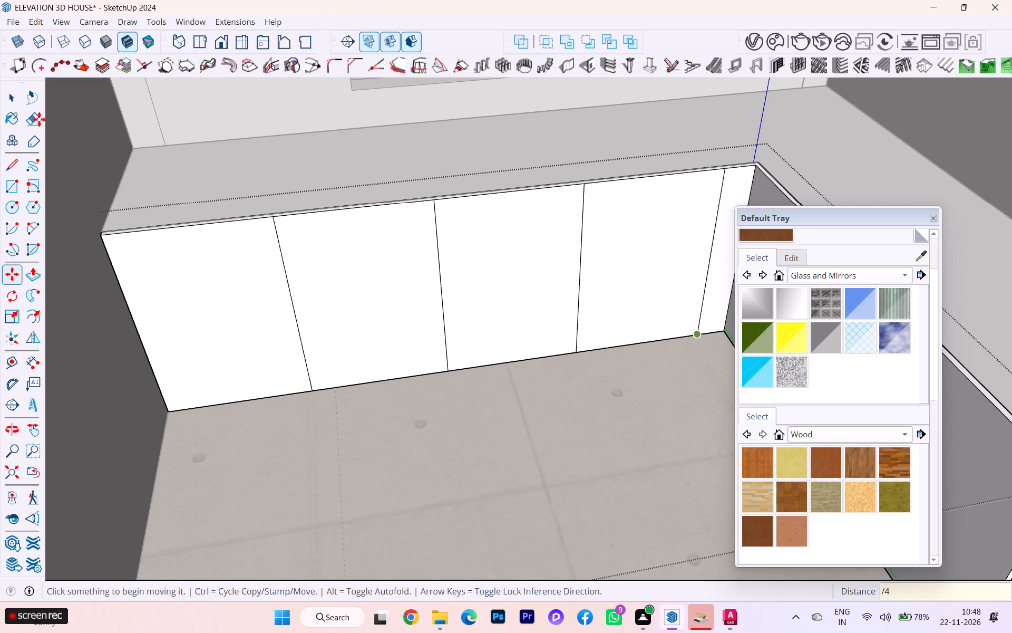
pyautogui.click(13, 103)
# Copy the side panel's front-end vertical edge about 4' 4 9/16" toward the inner corner, dividing the span into three equal parts.
pyautogui.scroll(-5, 232, 303)
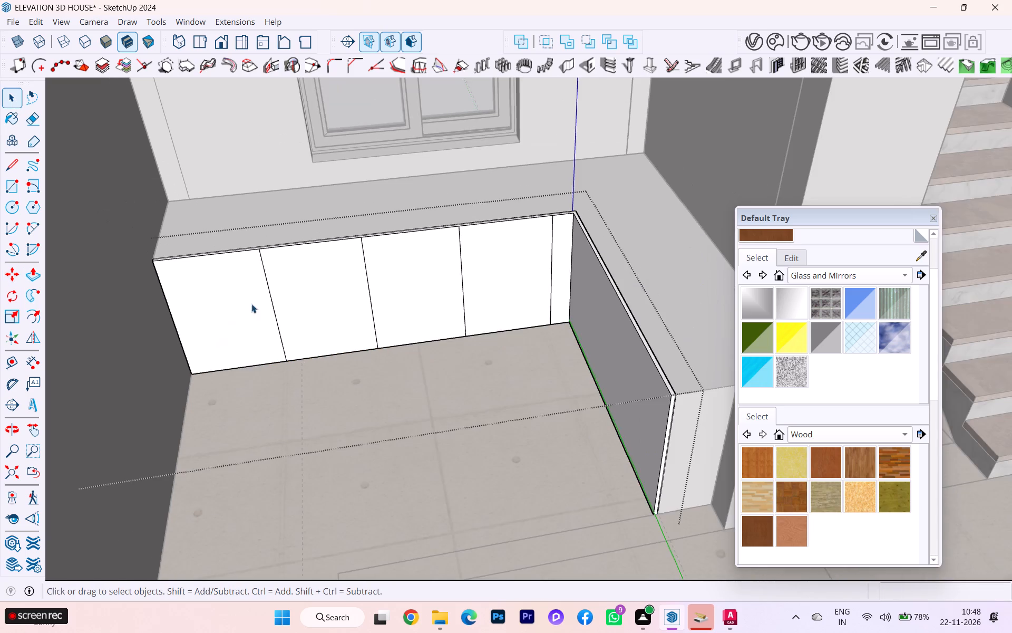
pyautogui.moveTo(265, 307); pyautogui.dragTo(412, 333, button='middle')
pyautogui.scroll(-2, 410, 326)
pyautogui.scroll(-3, 278, 365)
pyautogui.scroll(2, 269, 369)
pyautogui.scroll(-4, 264, 371)
pyautogui.scroll(2, 252, 377)
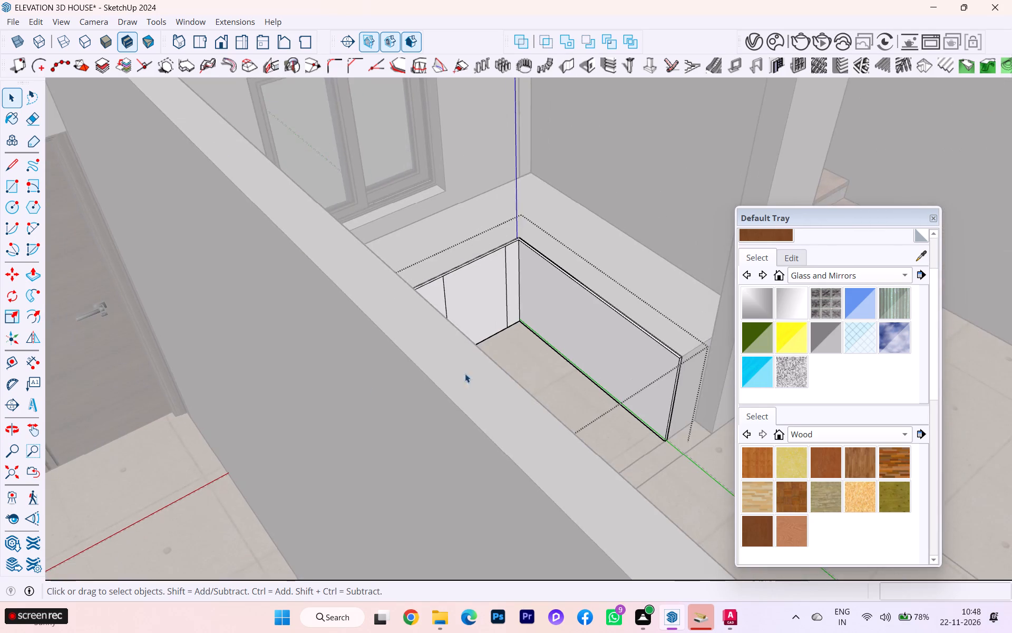
pyautogui.scroll(3, 465, 373)
pyautogui.scroll(4, 605, 330)
pyautogui.scroll(-1, 625, 340)
pyautogui.moveTo(625, 341); pyautogui.dragTo(657, 342, button='middle')
pyautogui.scroll(1, 621, 319)
pyautogui.scroll(-3, 449, 263)
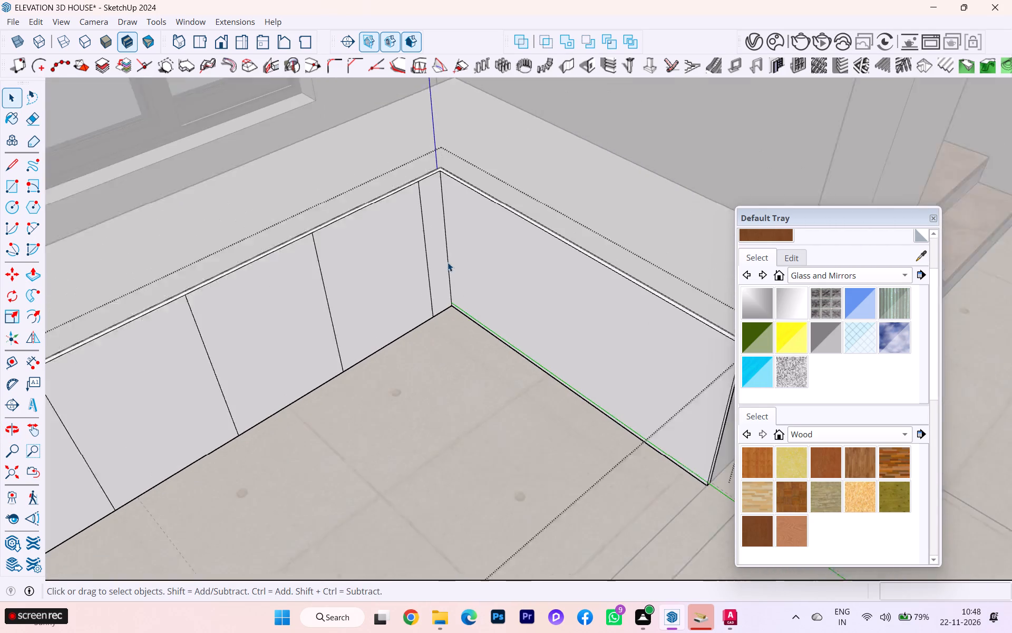
pyautogui.scroll(-2, 447, 262)
pyautogui.scroll(1, 447, 236)
pyautogui.scroll(-1, 447, 236)
pyautogui.scroll(1, 447, 237)
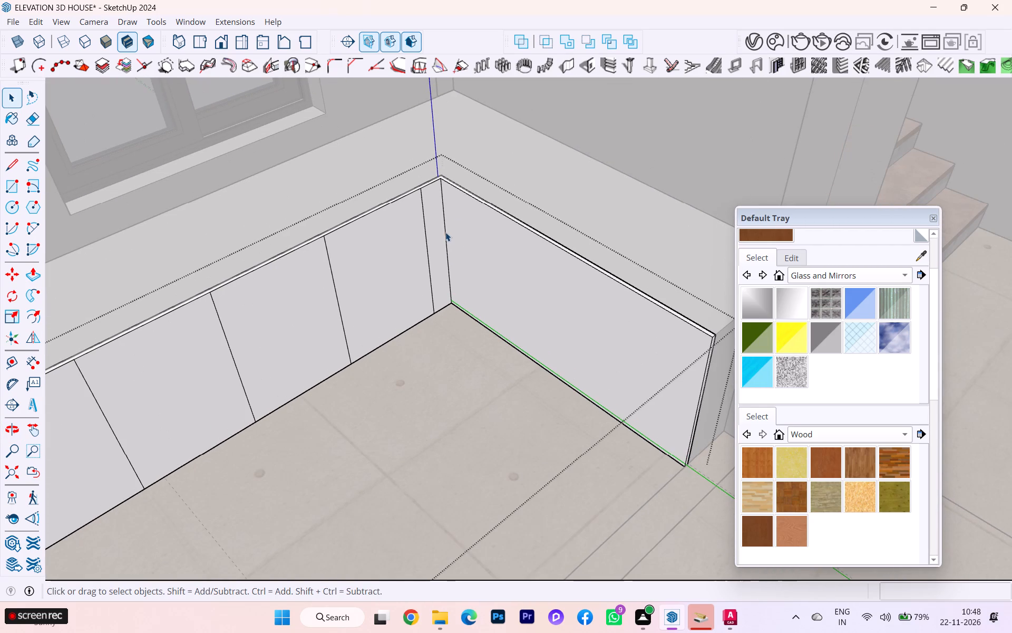
pyautogui.click(708, 367)
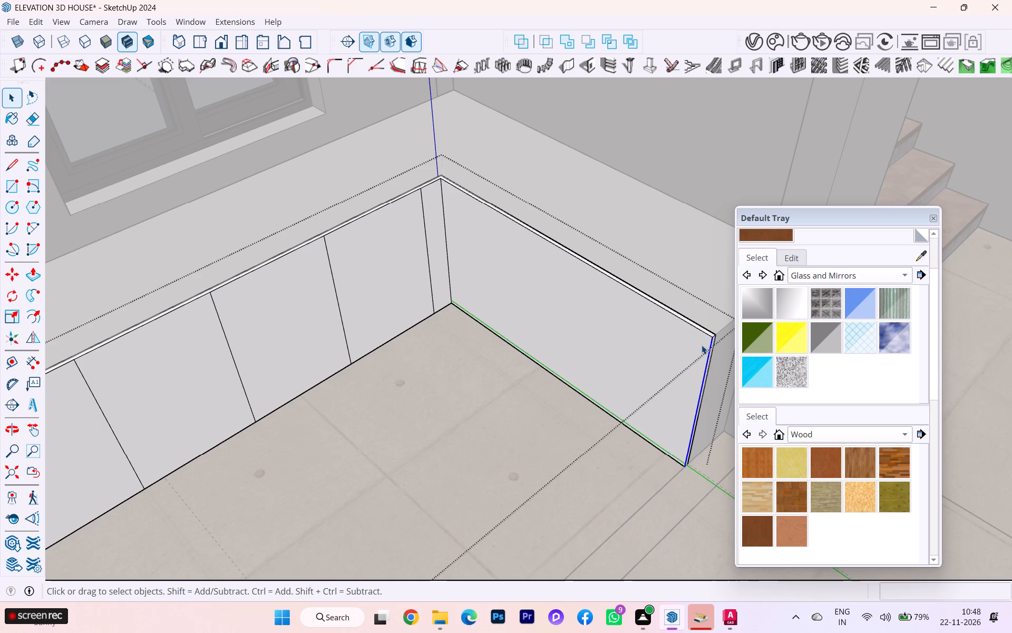
pyautogui.press('m')
pyautogui.press('Return')
pyautogui.click(703, 376)
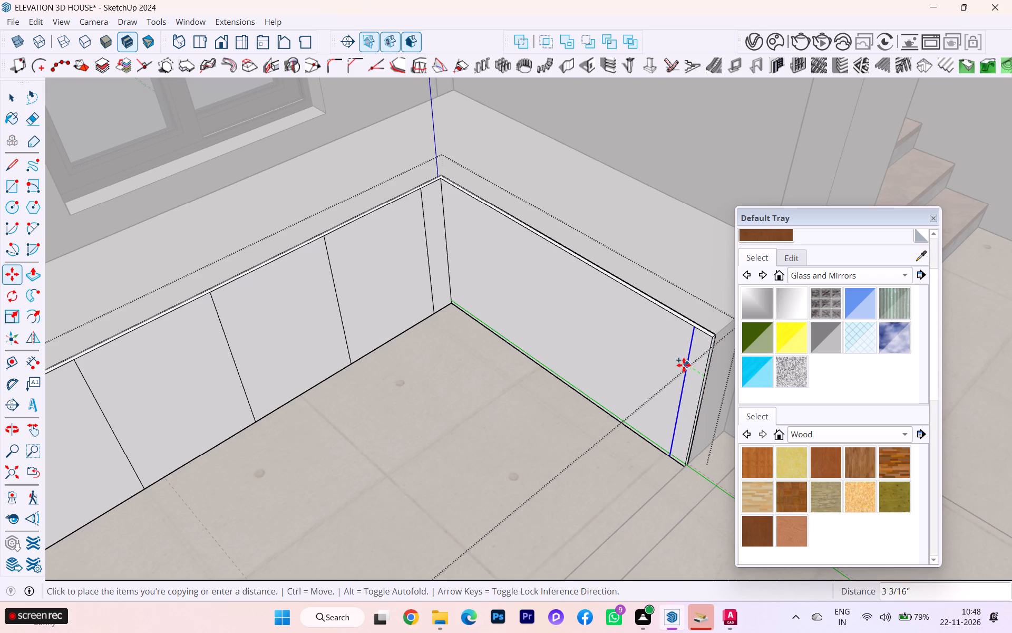
pyautogui.press('Left')
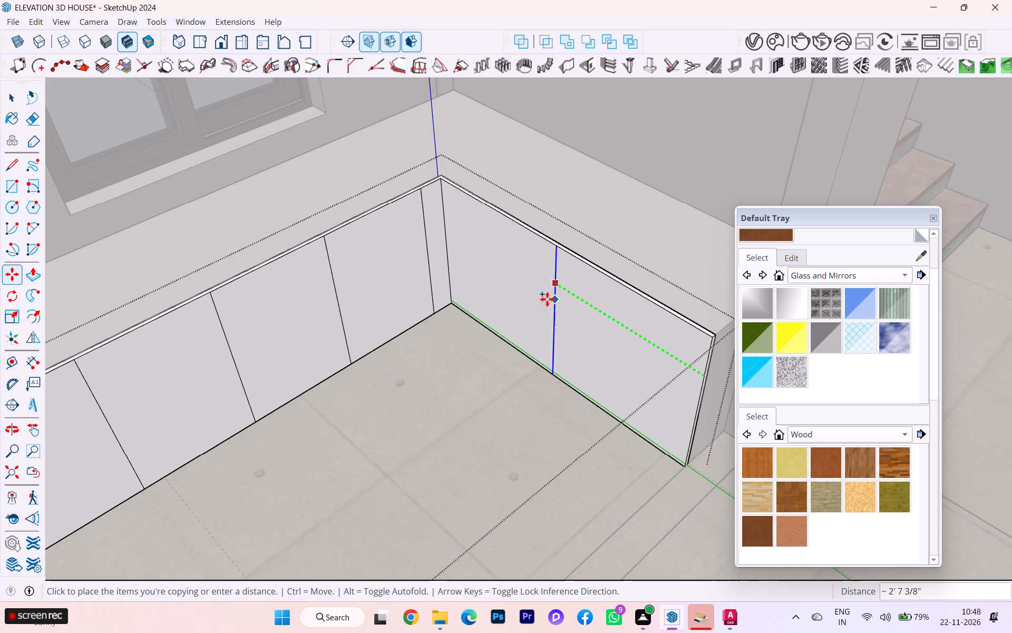
pyautogui.click(470, 243)
pyautogui.write('/3')
pyautogui.press('Return')
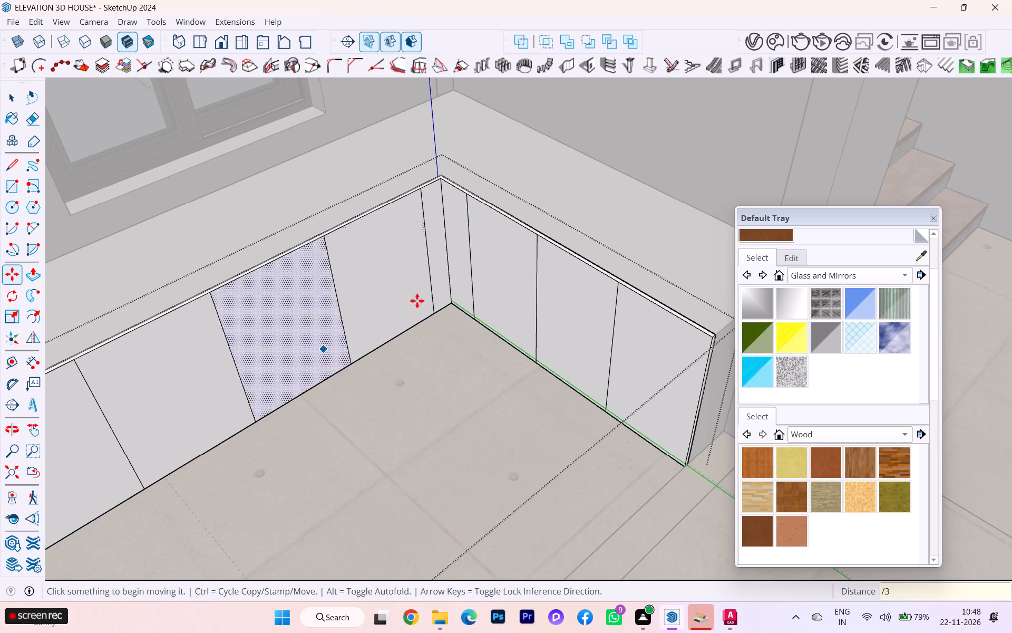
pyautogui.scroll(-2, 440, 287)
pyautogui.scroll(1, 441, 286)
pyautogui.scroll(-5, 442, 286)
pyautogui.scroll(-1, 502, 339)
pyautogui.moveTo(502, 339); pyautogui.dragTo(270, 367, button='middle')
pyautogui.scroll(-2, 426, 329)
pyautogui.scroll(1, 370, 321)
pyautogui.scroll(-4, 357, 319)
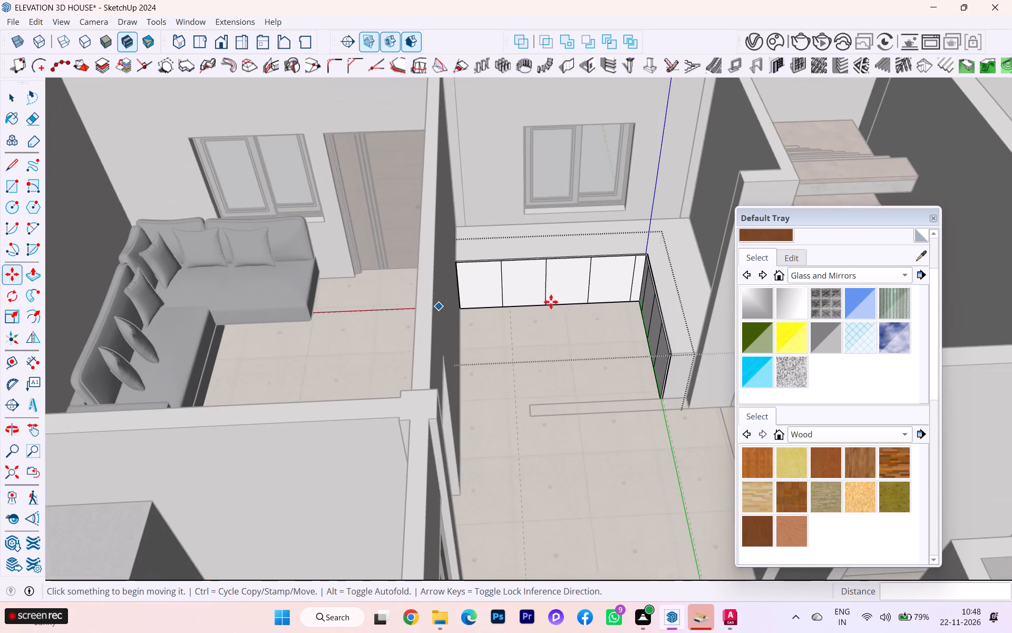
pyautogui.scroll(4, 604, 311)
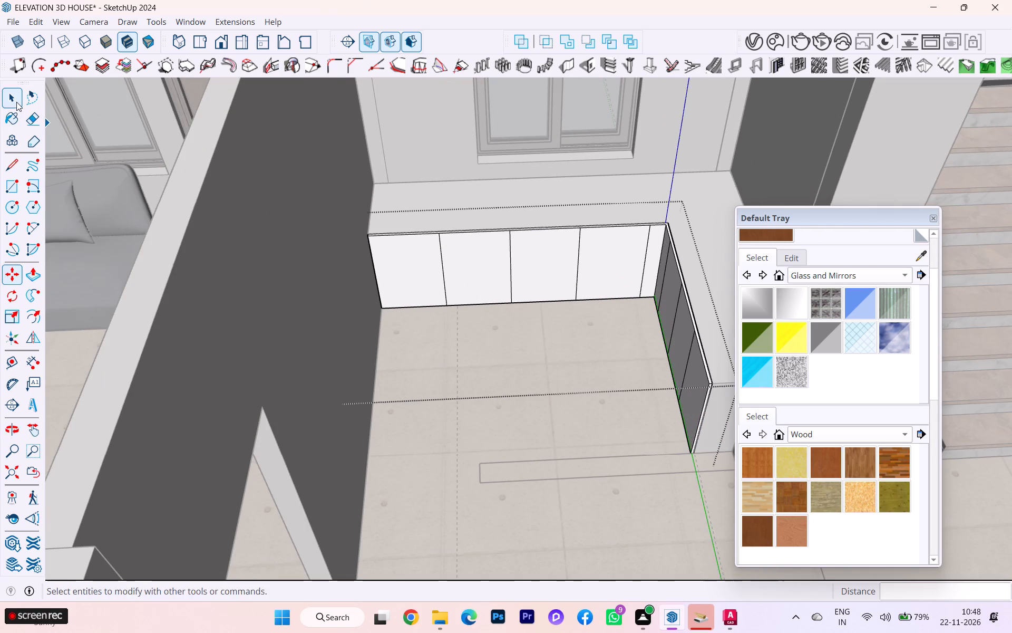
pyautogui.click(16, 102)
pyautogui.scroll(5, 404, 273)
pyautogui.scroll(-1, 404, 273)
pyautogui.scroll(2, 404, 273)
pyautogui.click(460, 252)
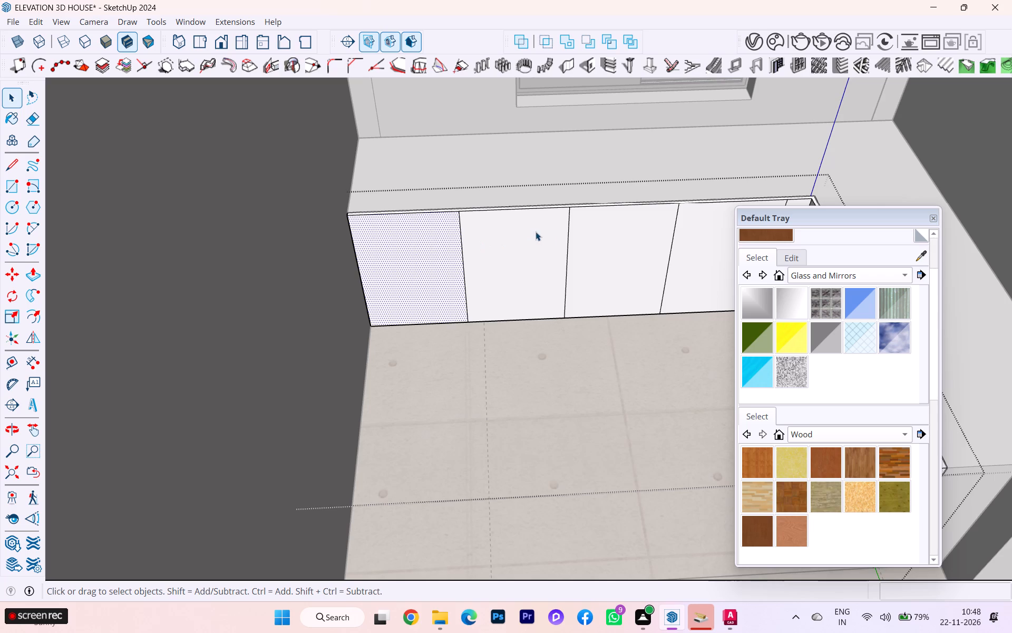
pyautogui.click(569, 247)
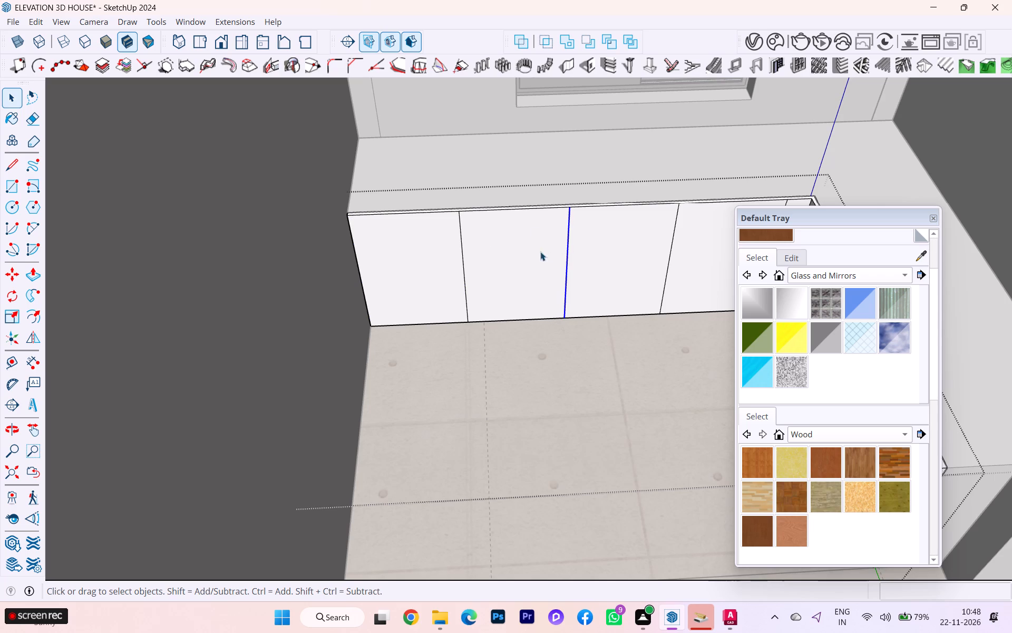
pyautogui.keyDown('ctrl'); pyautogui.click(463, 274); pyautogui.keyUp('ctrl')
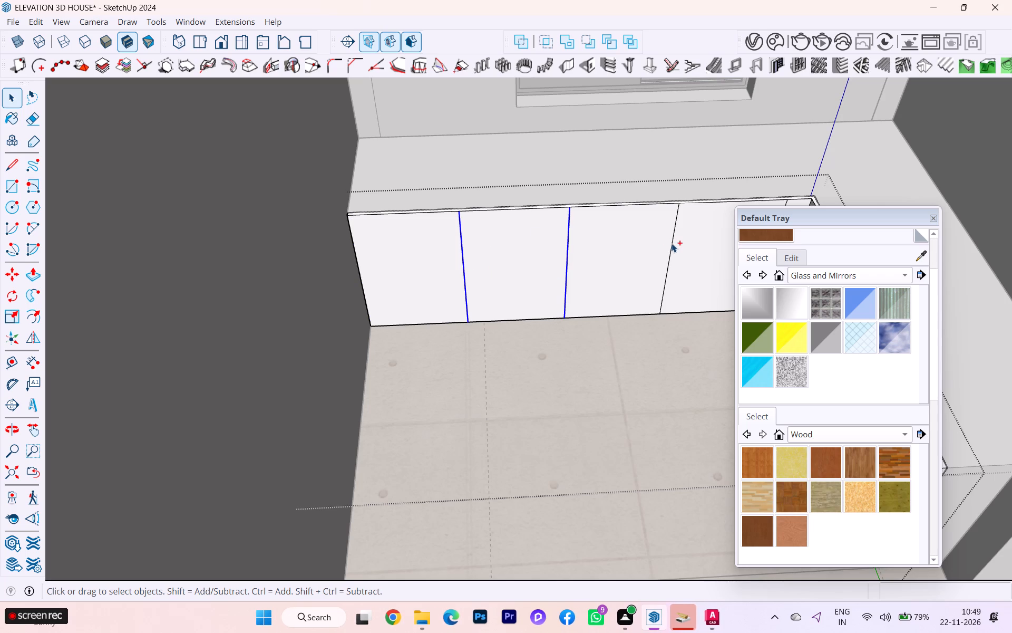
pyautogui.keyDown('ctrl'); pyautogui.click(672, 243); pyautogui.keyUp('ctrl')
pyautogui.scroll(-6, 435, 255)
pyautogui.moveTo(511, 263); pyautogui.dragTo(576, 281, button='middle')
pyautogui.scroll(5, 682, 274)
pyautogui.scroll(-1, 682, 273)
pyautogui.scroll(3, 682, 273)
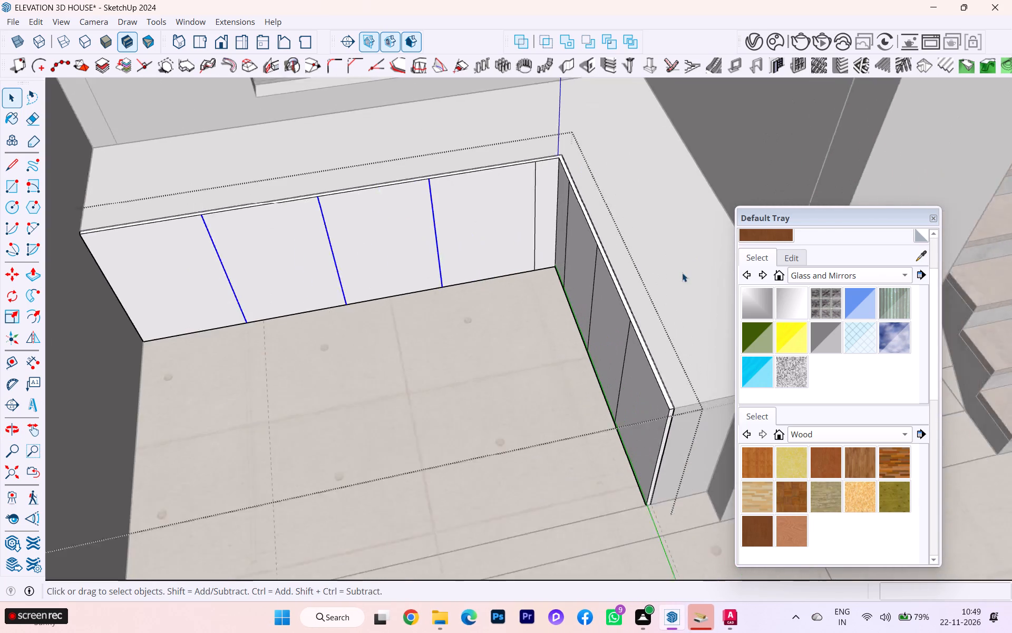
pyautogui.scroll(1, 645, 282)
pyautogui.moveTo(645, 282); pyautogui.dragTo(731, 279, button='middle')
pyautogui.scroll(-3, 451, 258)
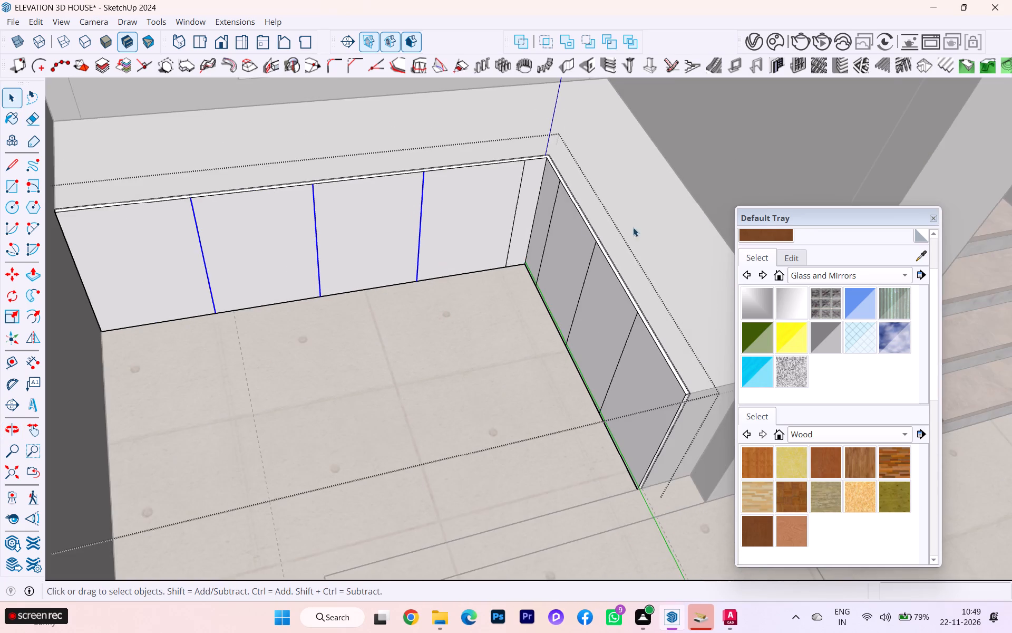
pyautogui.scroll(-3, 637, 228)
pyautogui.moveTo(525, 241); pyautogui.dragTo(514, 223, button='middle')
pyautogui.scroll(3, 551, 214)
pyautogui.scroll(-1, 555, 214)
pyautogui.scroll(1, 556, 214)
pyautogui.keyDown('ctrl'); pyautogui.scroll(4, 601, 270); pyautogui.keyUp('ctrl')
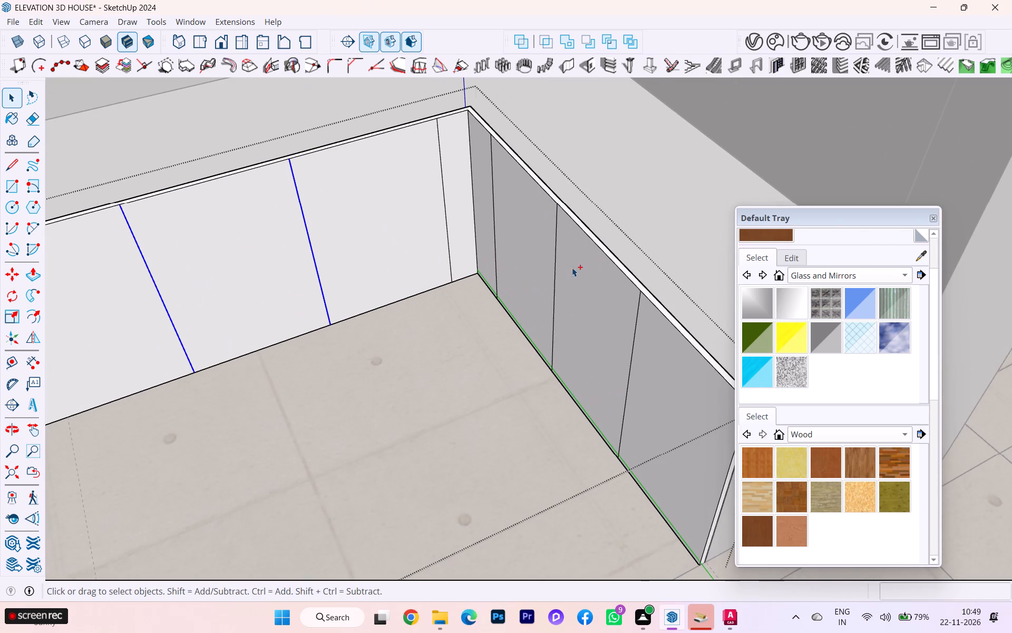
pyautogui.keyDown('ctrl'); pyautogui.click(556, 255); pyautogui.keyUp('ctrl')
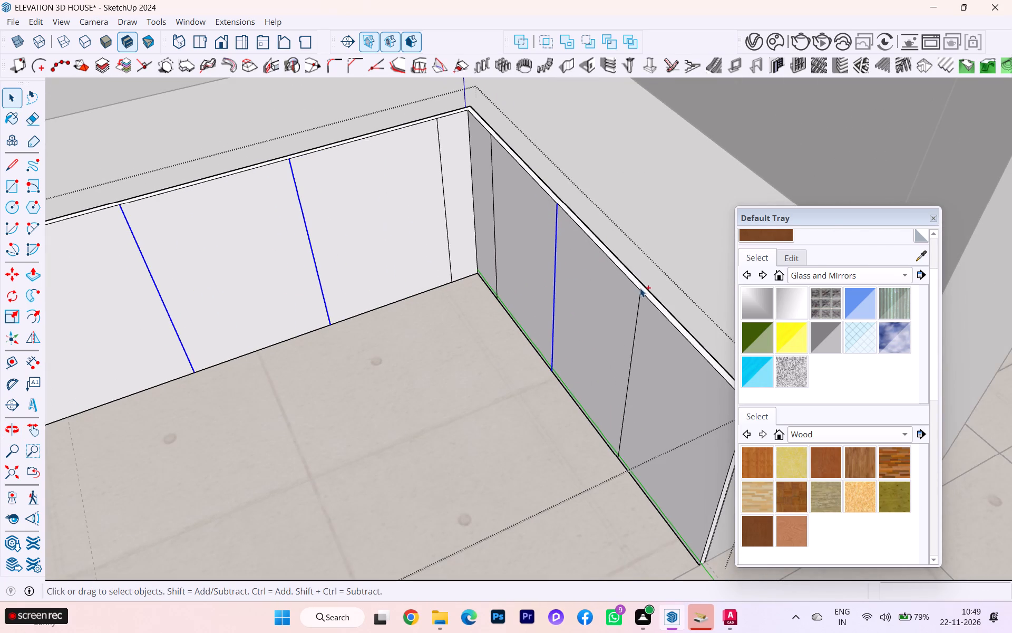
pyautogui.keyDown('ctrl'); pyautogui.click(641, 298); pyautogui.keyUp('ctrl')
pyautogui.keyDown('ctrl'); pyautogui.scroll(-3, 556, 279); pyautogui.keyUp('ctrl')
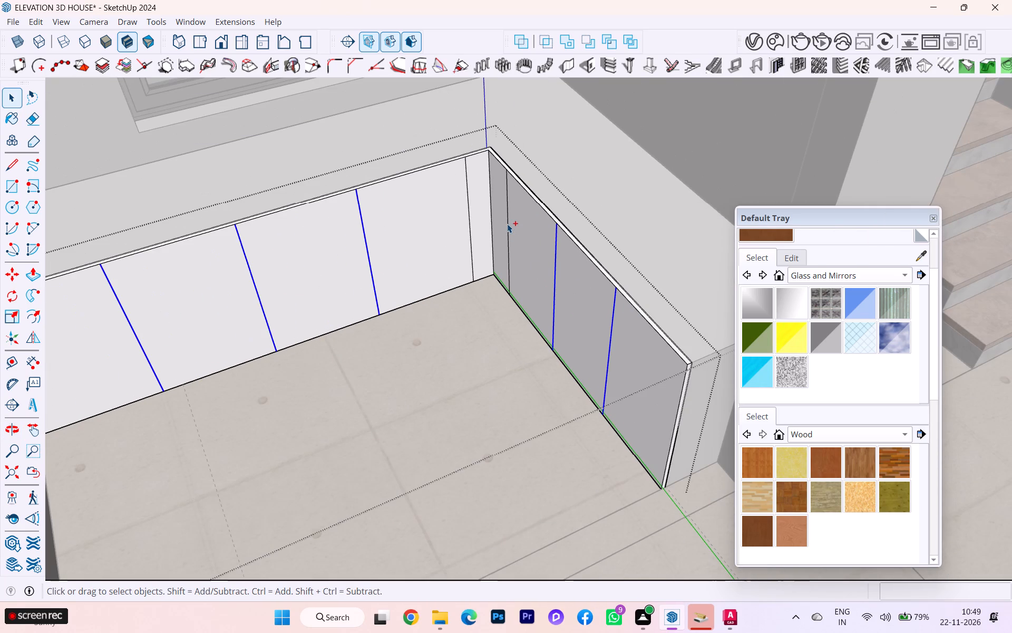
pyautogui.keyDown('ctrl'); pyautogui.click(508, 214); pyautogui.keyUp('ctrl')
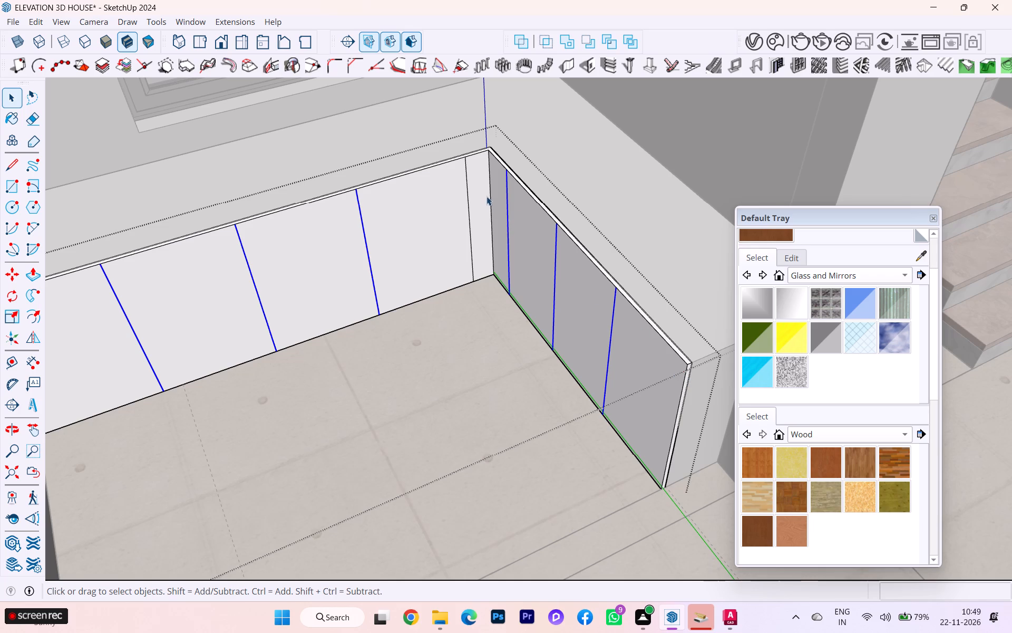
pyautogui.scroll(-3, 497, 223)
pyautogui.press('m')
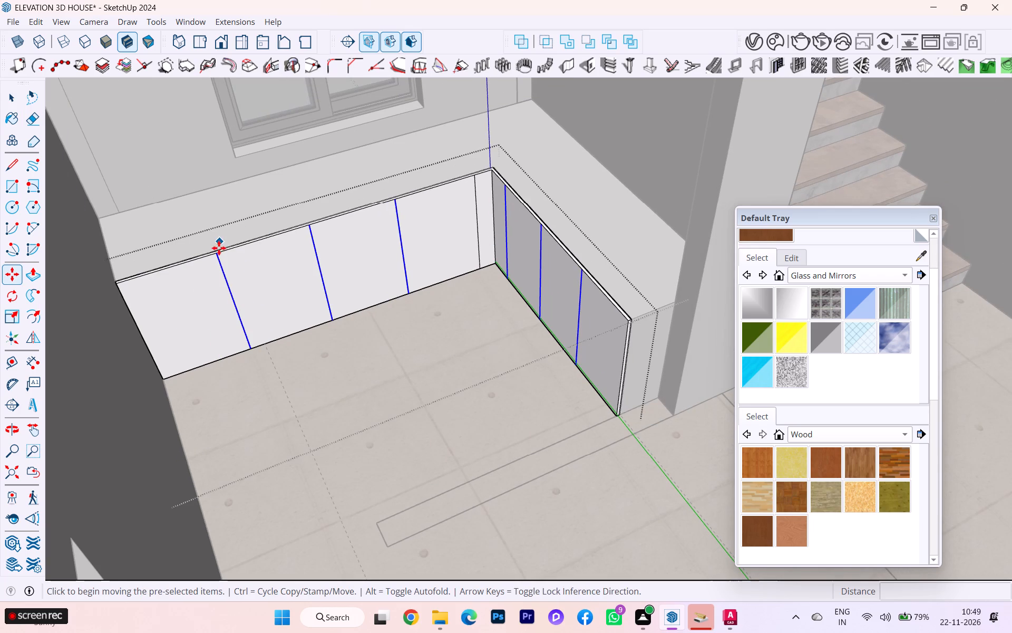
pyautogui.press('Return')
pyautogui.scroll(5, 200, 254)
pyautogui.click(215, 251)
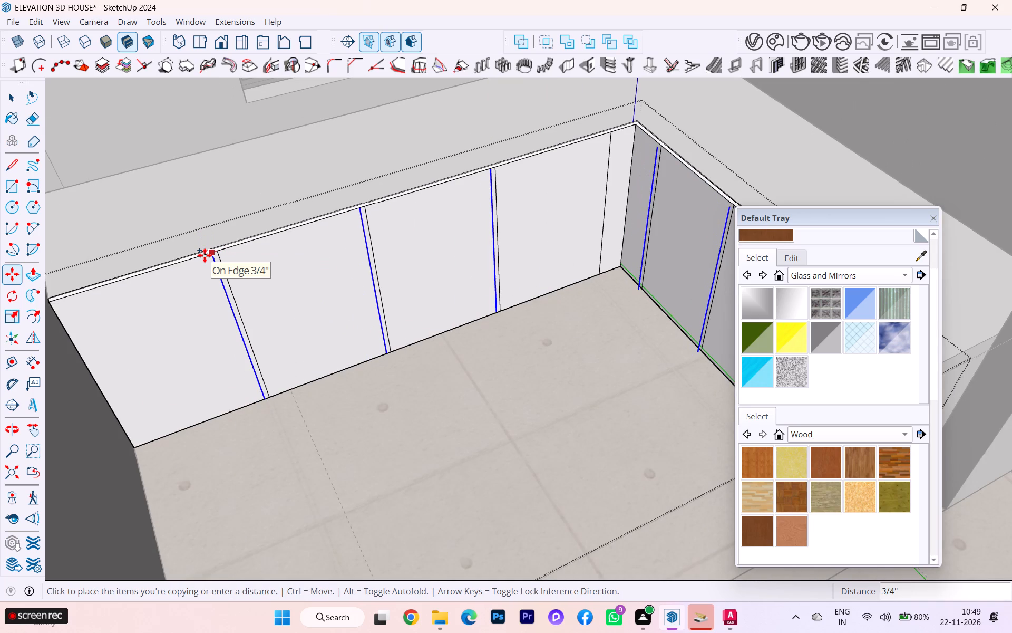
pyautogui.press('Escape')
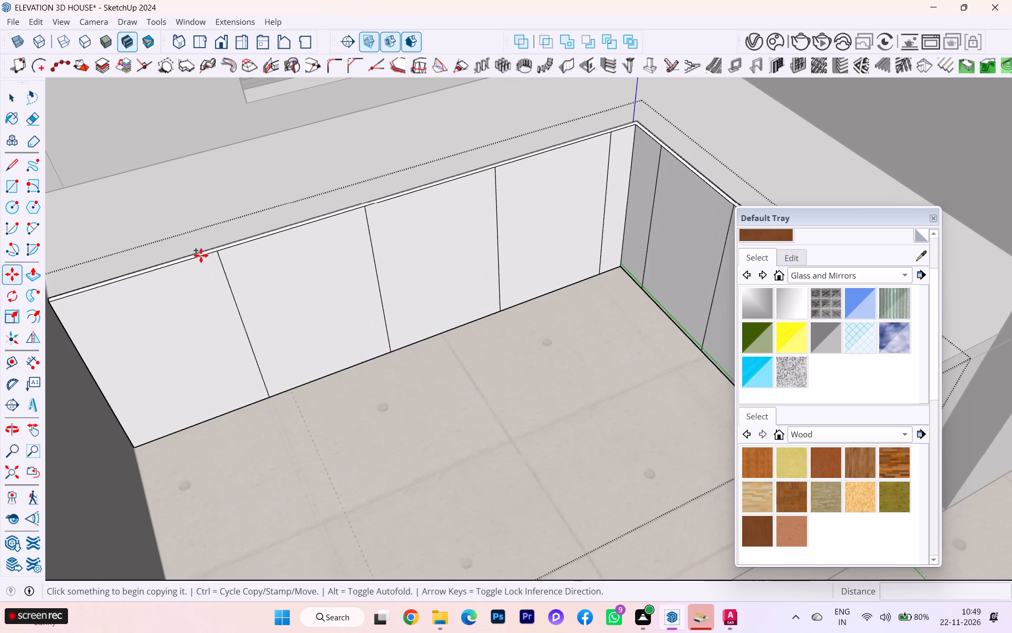
# Copy the front panel's four vertical dividing lines 4 mm toward its outer end to mark thin shutter gaps.
pyautogui.click(7, 98)
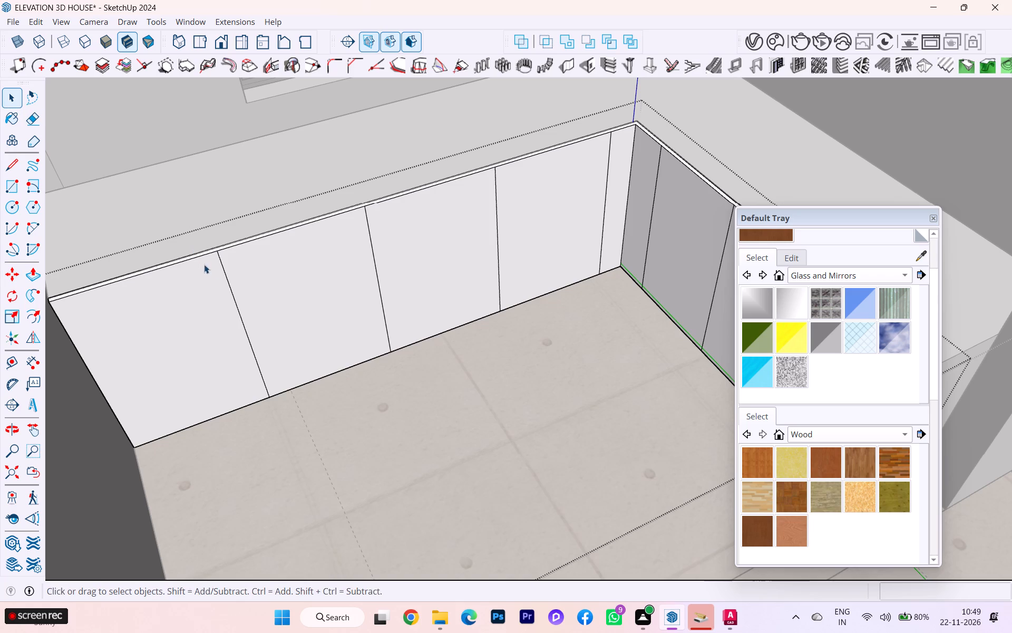
pyautogui.keyDown('ctrl'); pyautogui.click(226, 277); pyautogui.keyUp('ctrl')
pyautogui.keyDown('ctrl'); pyautogui.click(373, 259); pyautogui.keyUp('ctrl')
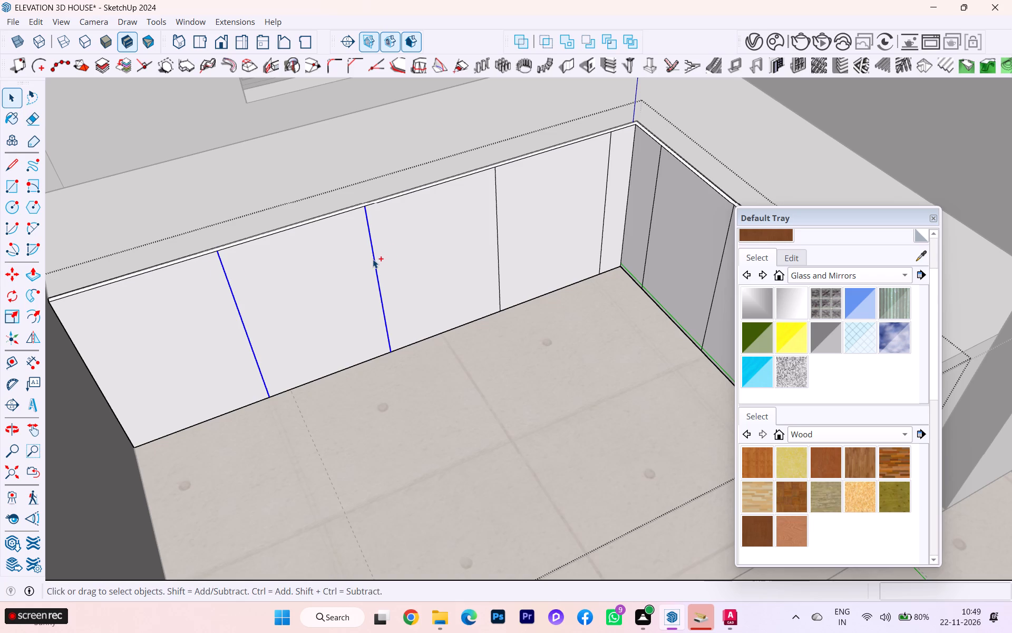
pyautogui.keyDown('ctrl'); pyautogui.click(497, 236); pyautogui.keyUp('ctrl')
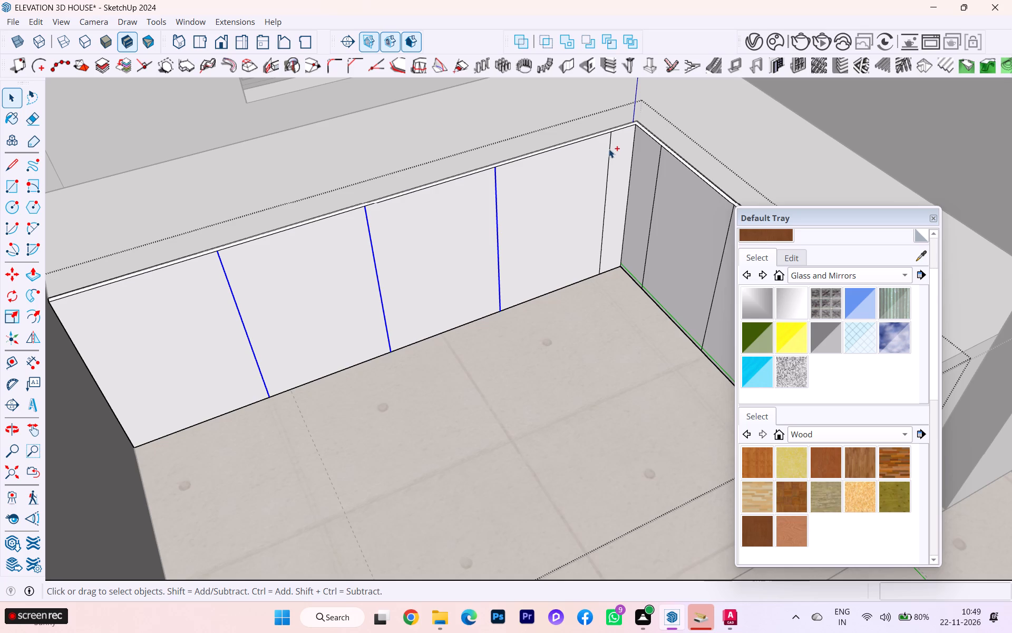
pyautogui.keyDown('ctrl'); pyautogui.click(609, 147); pyautogui.keyUp('ctrl')
pyautogui.press('m')
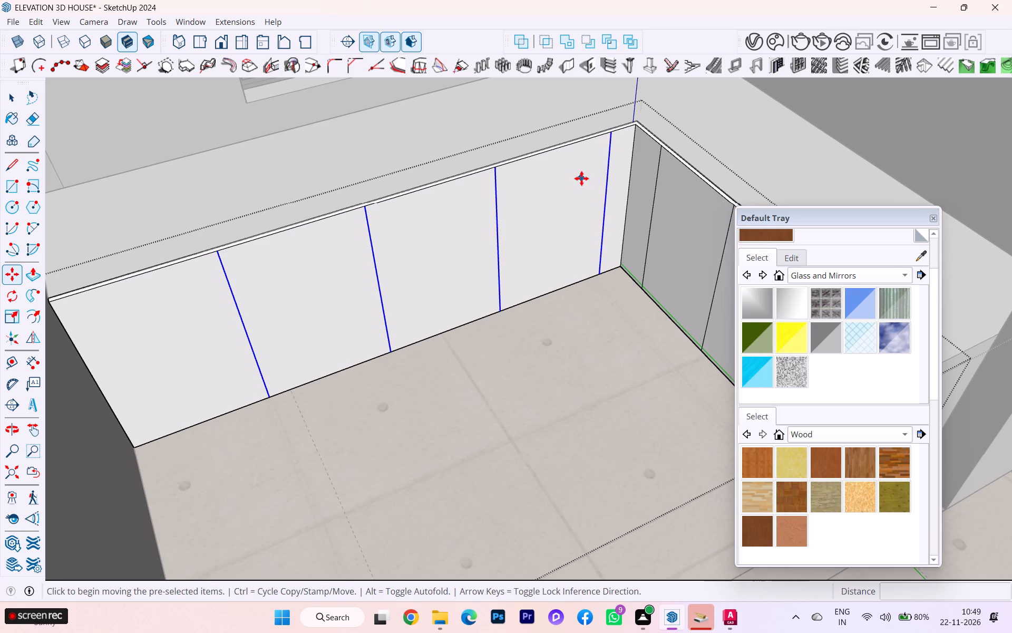
pyautogui.press('Return')
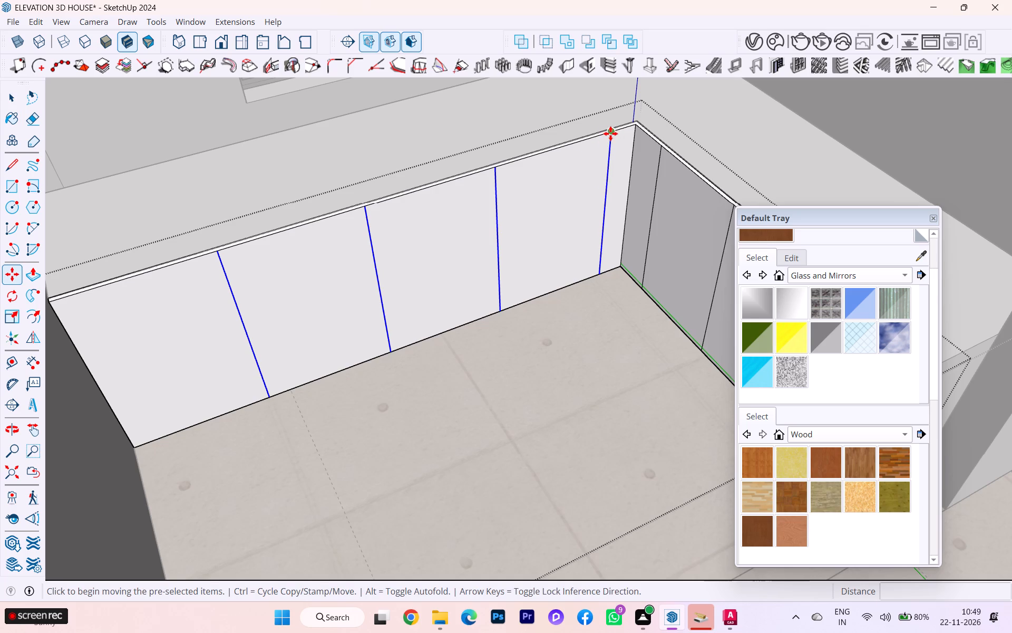
pyautogui.click(610, 133)
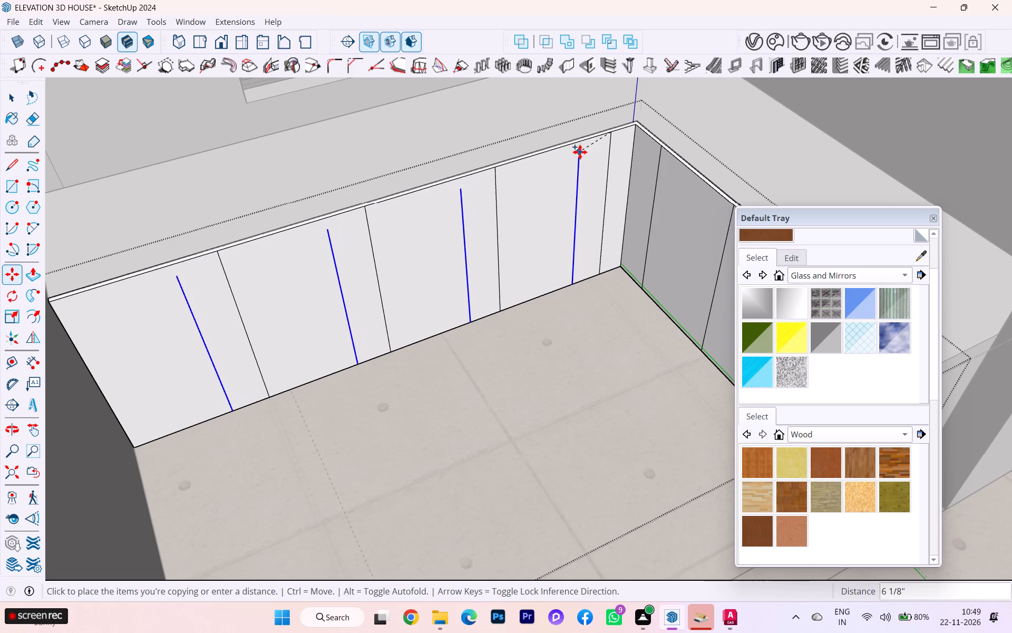
pyautogui.press('Right')
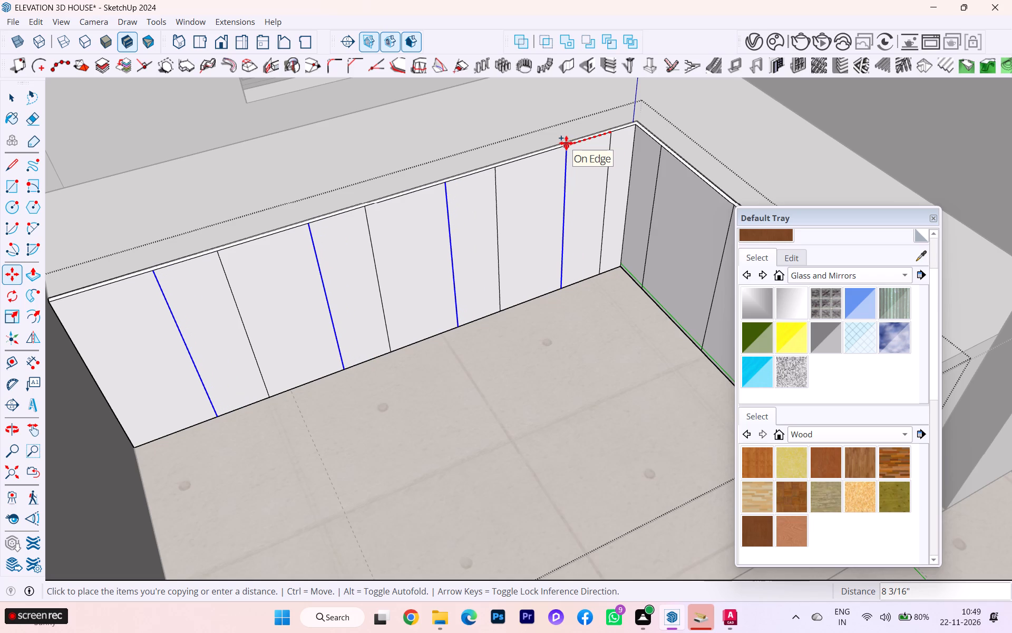
pyautogui.press('4')
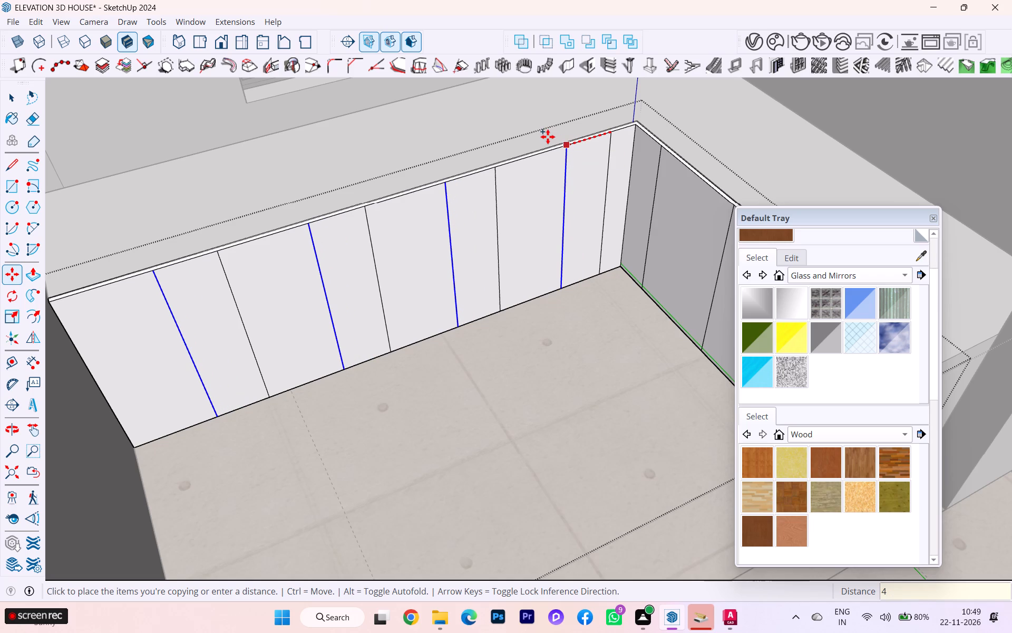
pyautogui.write('MM')
pyautogui.press('Return')
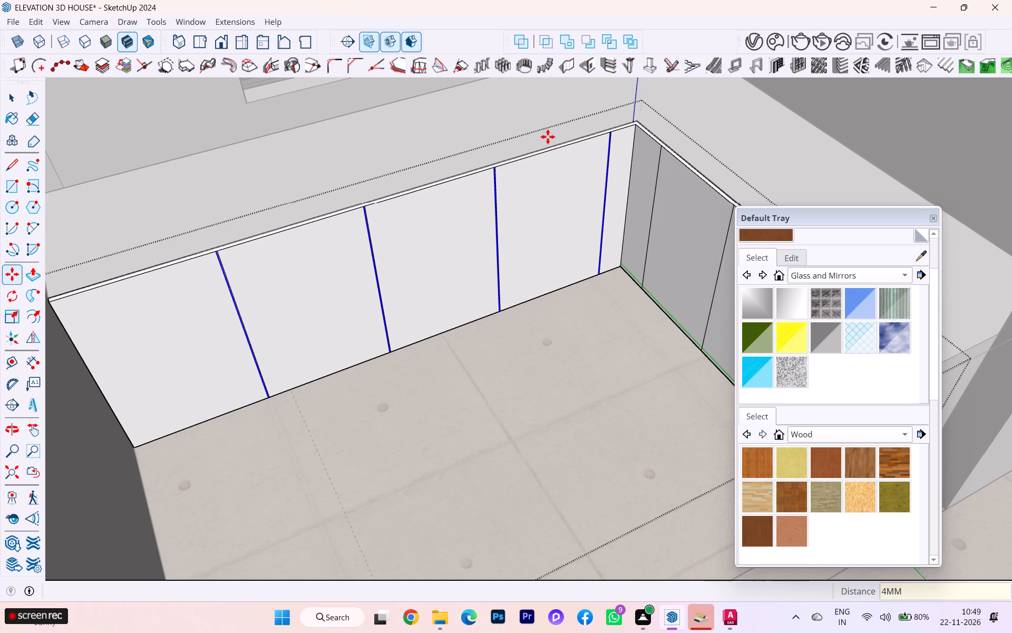
# Push/Pull the gap strip nearest the front panel's outer end inward 3/4" to recess it.
pyautogui.scroll(4, 181, 242)
pyautogui.scroll(-1, 206, 242)
pyautogui.scroll(5, 207, 242)
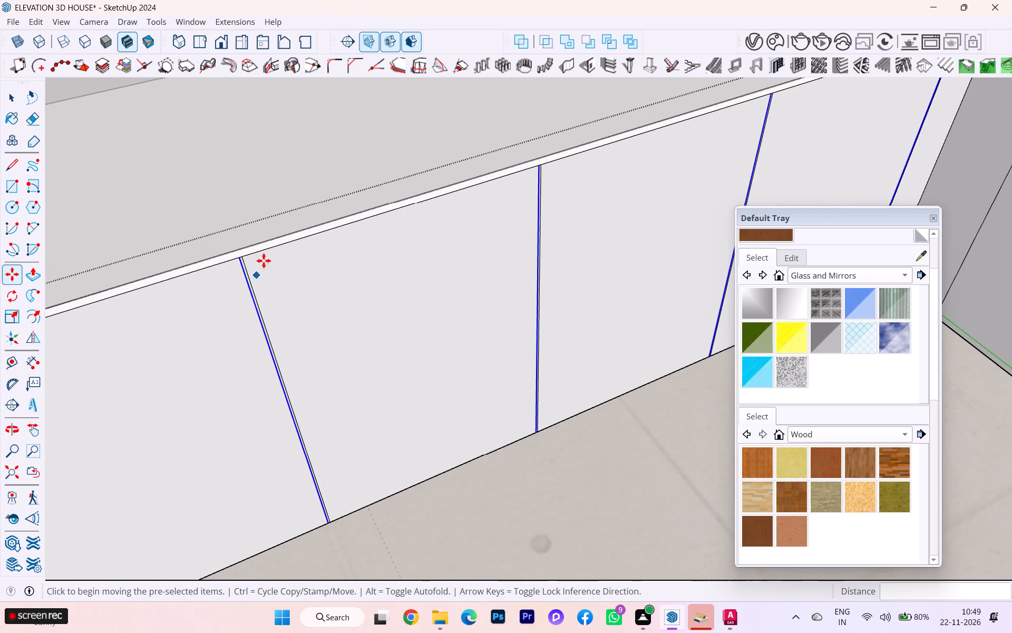
pyautogui.click(11, 103)
pyautogui.scroll(1, 270, 287)
pyautogui.scroll(-2, 270, 287)
pyautogui.scroll(2, 270, 287)
pyautogui.scroll(-1, 260, 277)
pyautogui.scroll(1, 257, 276)
pyautogui.scroll(-1, 257, 276)
pyautogui.scroll(6, 256, 276)
pyautogui.scroll(-1, 240, 271)
pyautogui.scroll(4, 240, 270)
pyautogui.scroll(-4, 233, 251)
pyautogui.scroll(6, 233, 251)
pyautogui.scroll(-2, 233, 251)
pyautogui.scroll(1, 233, 249)
pyautogui.click(232, 243)
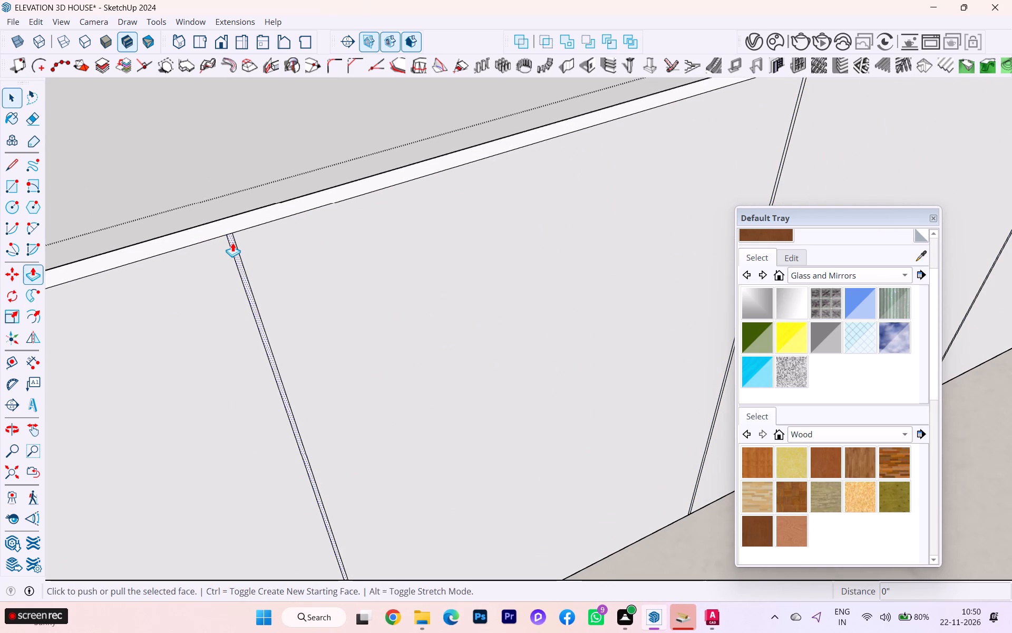
pyautogui.press('p')
pyautogui.click(232, 243)
pyautogui.click(228, 216)
# Push/Pull the second gap strip from the front panel's outer end inward 3/4".
pyautogui.scroll(-9, 229, 218)
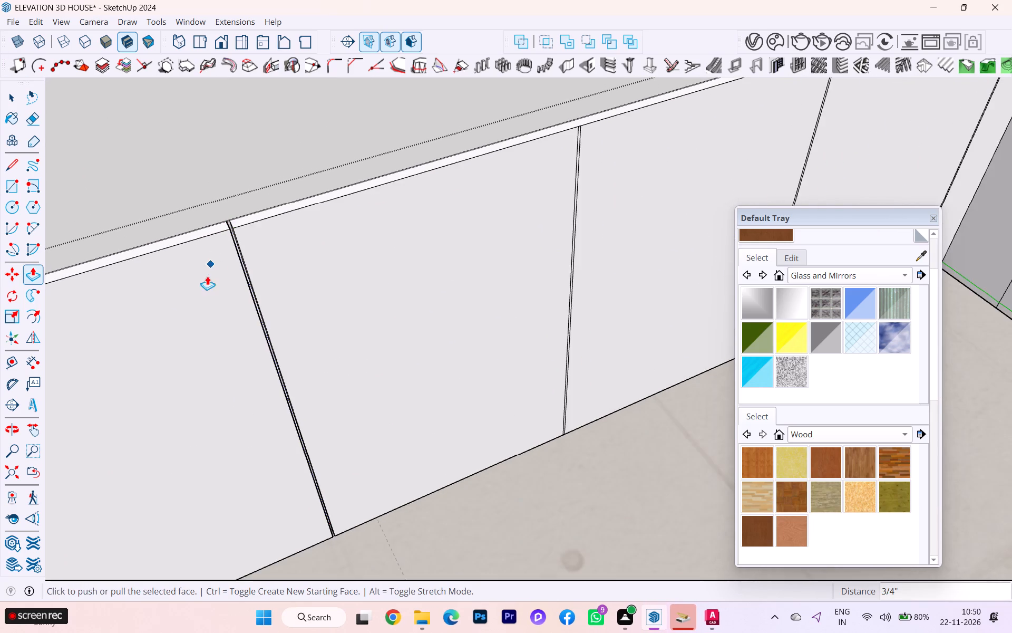
pyautogui.scroll(-1, 207, 287)
pyautogui.scroll(1, 207, 290)
pyautogui.scroll(-5, 208, 292)
pyautogui.scroll(1, 211, 298)
pyautogui.scroll(-3, 211, 298)
pyautogui.scroll(2, 334, 316)
pyautogui.scroll(-1, 342, 314)
pyautogui.scroll(1, 342, 314)
pyautogui.scroll(7, 422, 239)
pyautogui.scroll(-2, 462, 161)
pyautogui.scroll(8, 462, 161)
pyautogui.scroll(-1, 438, 158)
pyautogui.scroll(5, 438, 157)
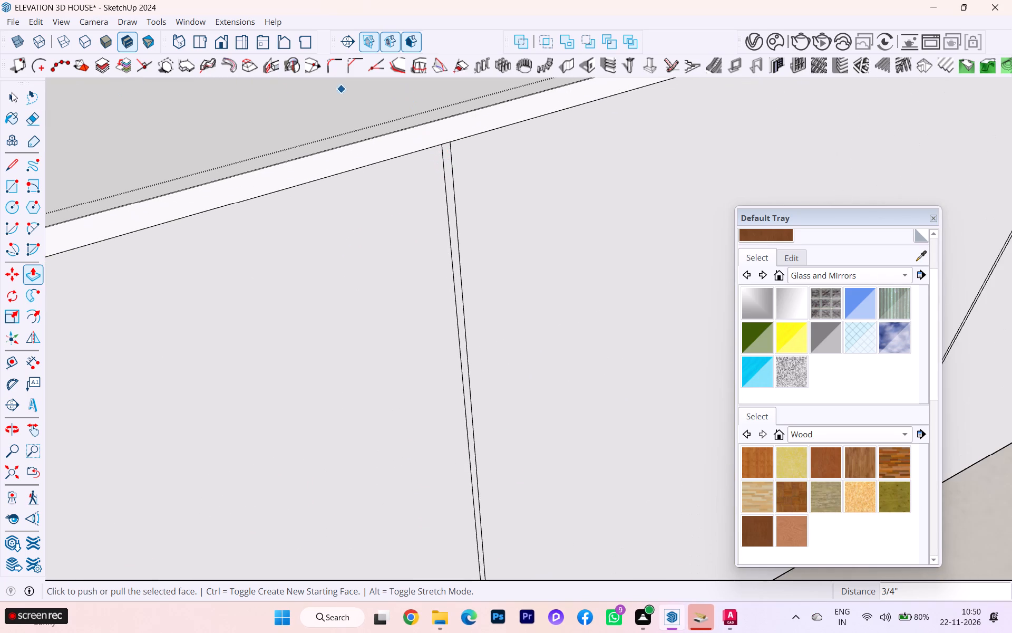
pyautogui.click(13, 97)
pyautogui.scroll(4, 385, 123)
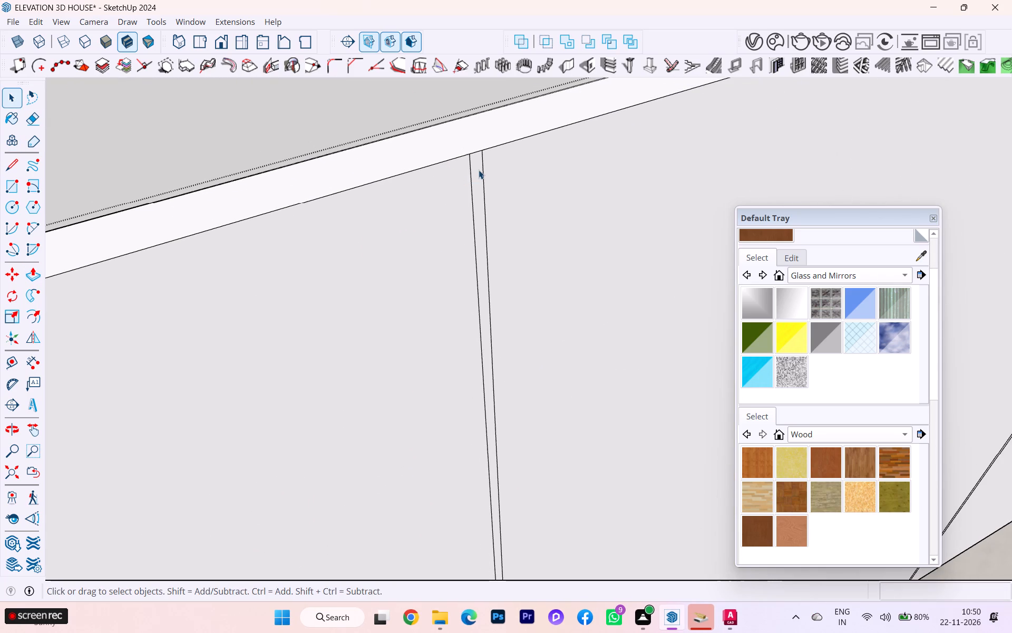
pyautogui.click(479, 170)
pyautogui.click(35, 271)
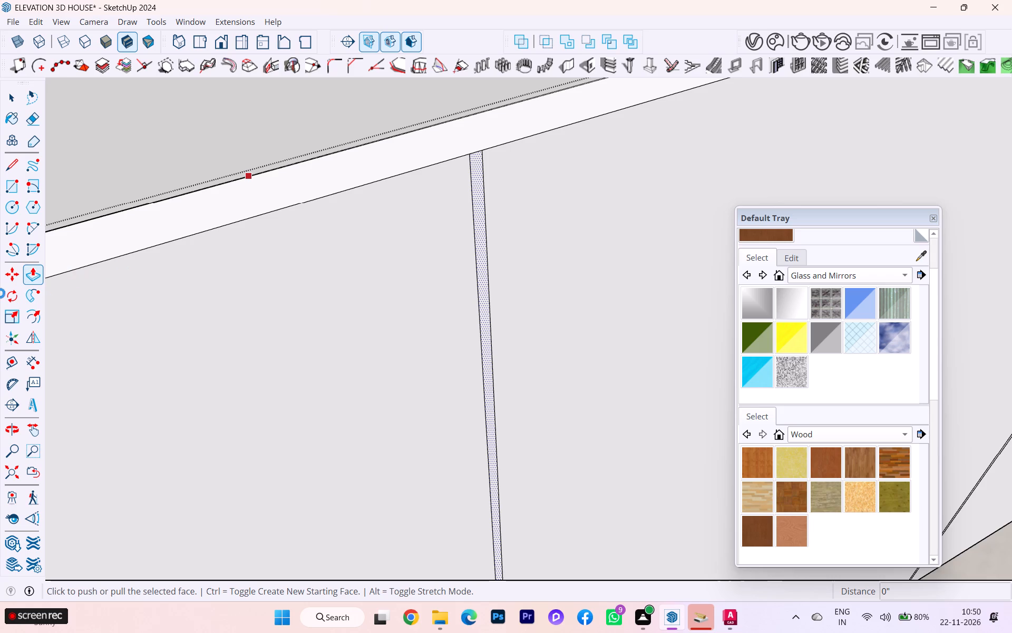
pyautogui.click(32, 273)
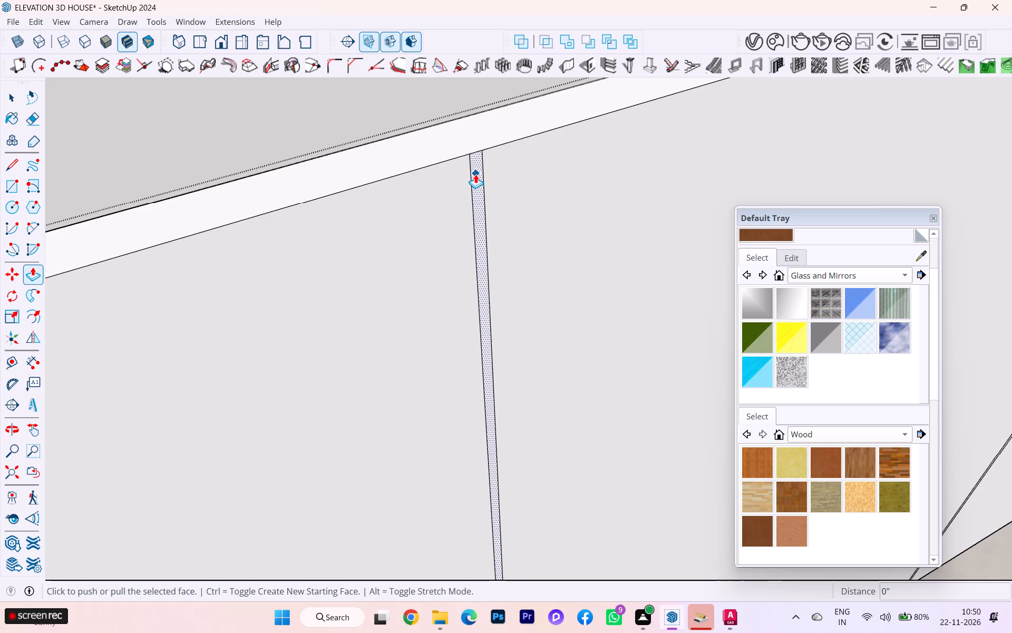
pyautogui.click(476, 164)
pyautogui.click(440, 104)
# Push/Pull the third gap strip from the front panel's outer end inward 3/4".
pyautogui.scroll(-1, 151, 225)
pyautogui.scroll(3, 149, 227)
pyautogui.scroll(-6, 149, 227)
pyautogui.scroll(2, 149, 228)
pyautogui.scroll(-3, 300, 306)
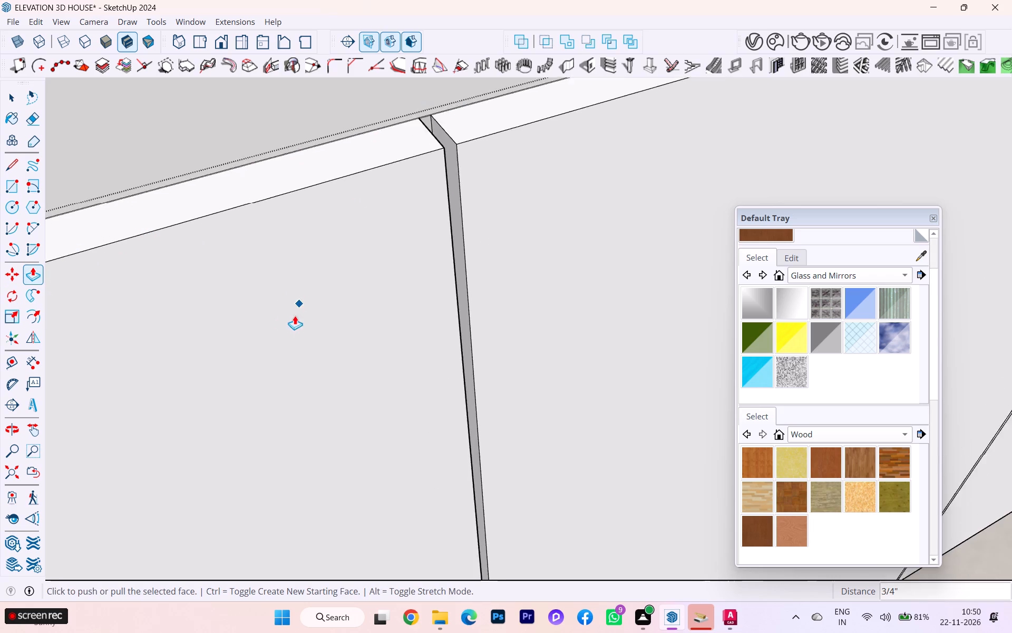
pyautogui.scroll(-2, 295, 315)
pyautogui.scroll(3, 293, 316)
pyautogui.scroll(-3, 291, 317)
pyautogui.scroll(1, 294, 333)
pyautogui.scroll(-2, 294, 333)
pyautogui.scroll(2, 294, 333)
pyautogui.scroll(-2, 293, 333)
pyautogui.scroll(-5, 229, 309)
pyautogui.scroll(1, 228, 309)
pyautogui.scroll(-2, 228, 309)
pyautogui.scroll(2, 228, 309)
pyautogui.scroll(-6, 228, 309)
pyautogui.scroll(1, 193, 311)
pyautogui.scroll(-2, 193, 313)
pyautogui.scroll(1, 196, 319)
pyautogui.scroll(-1, 197, 319)
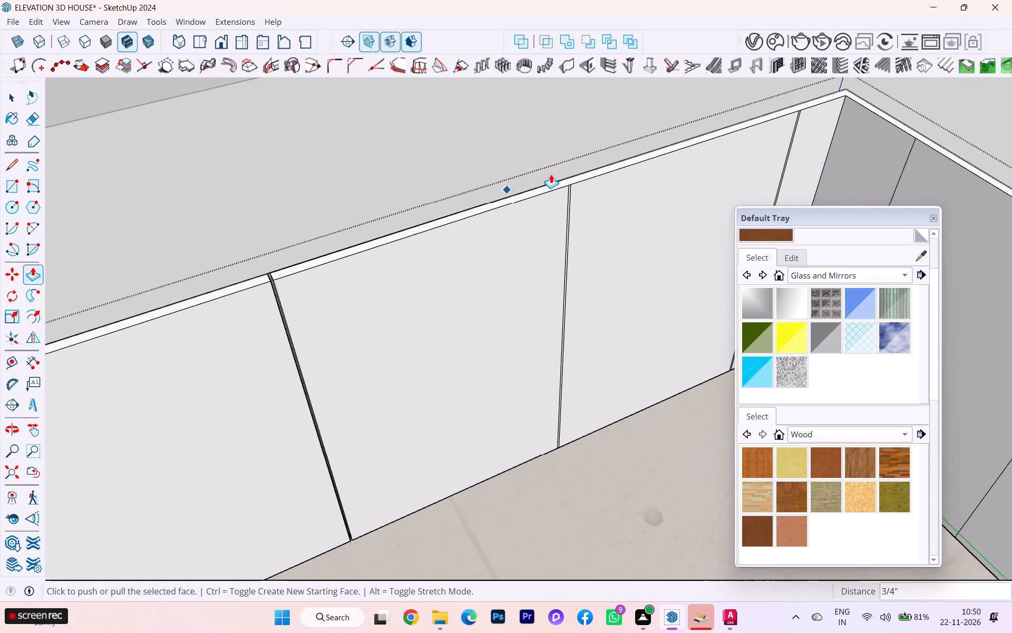
pyautogui.scroll(3, 562, 169)
pyautogui.click(8, 82)
pyautogui.click(10, 93)
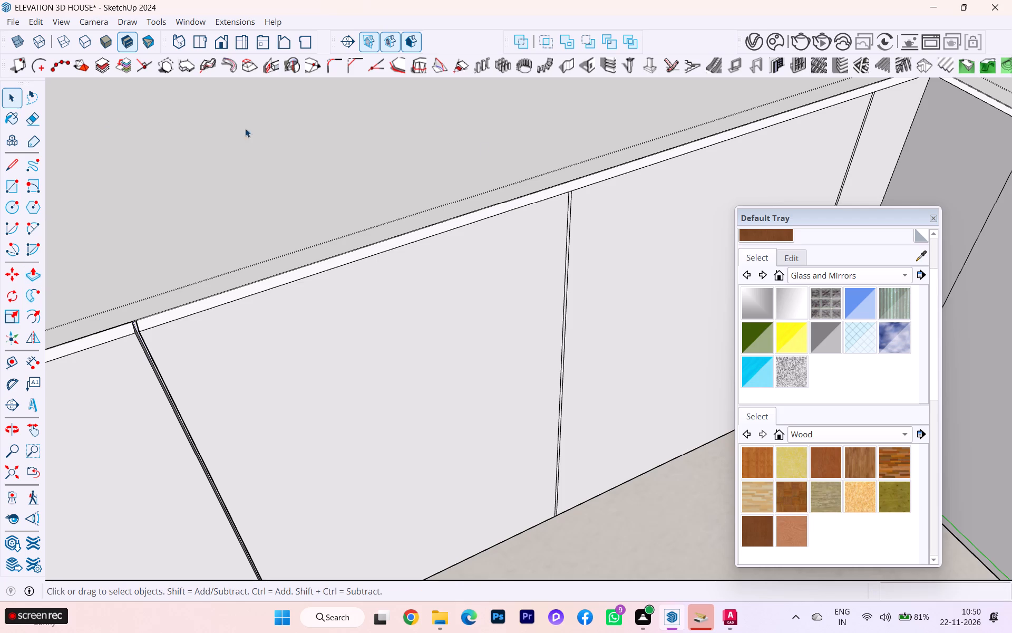
pyautogui.scroll(8, 668, 157)
pyautogui.scroll(1, 518, 220)
pyautogui.click(522, 218)
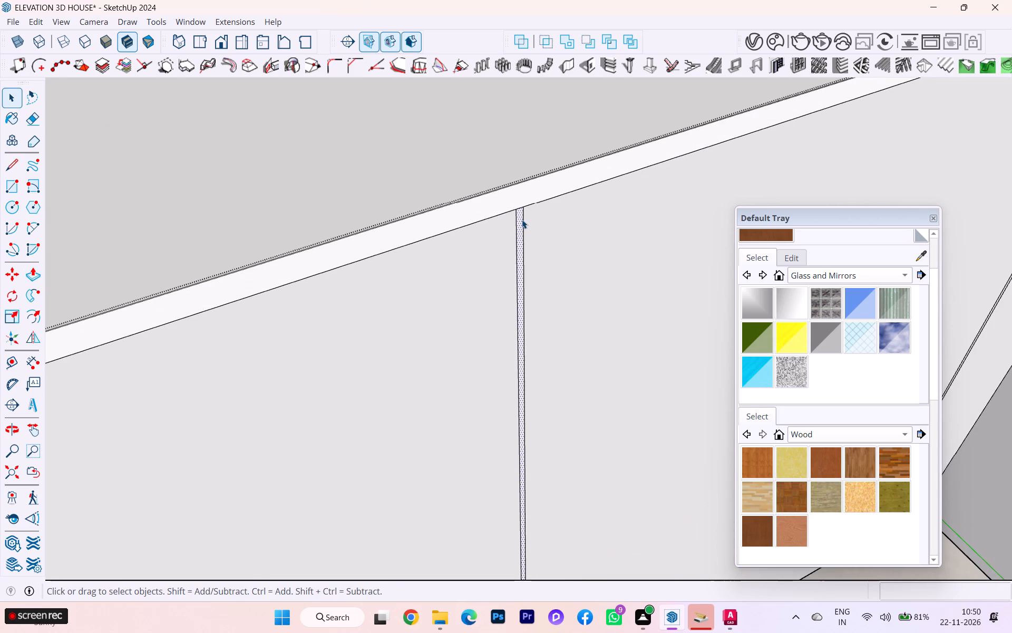
pyautogui.click(42, 272)
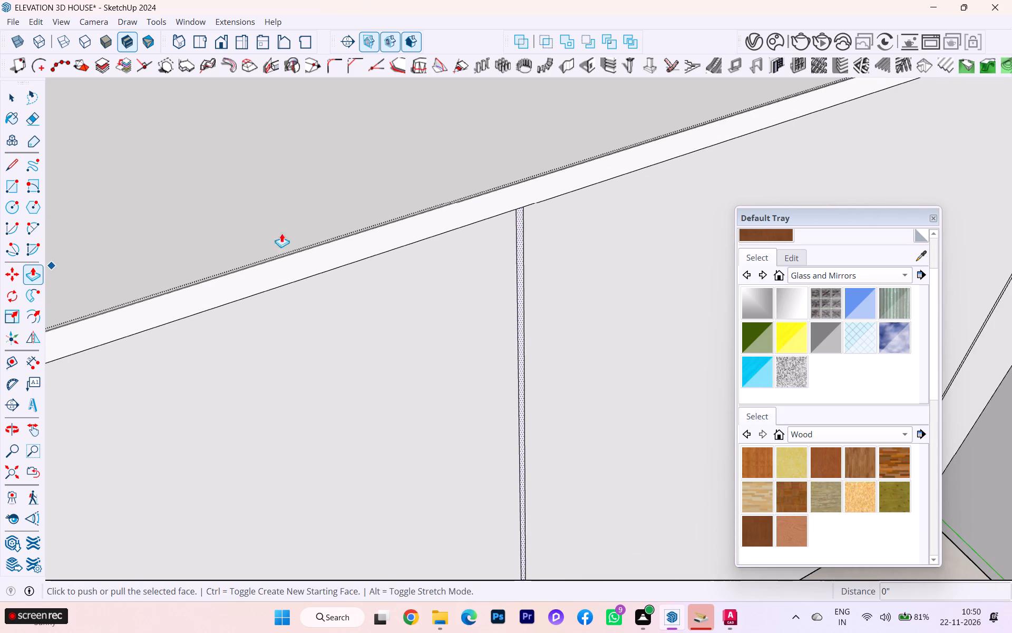
pyautogui.scroll(2, 510, 208)
pyautogui.scroll(-1, 510, 208)
pyautogui.scroll(4, 510, 208)
pyautogui.click(512, 203)
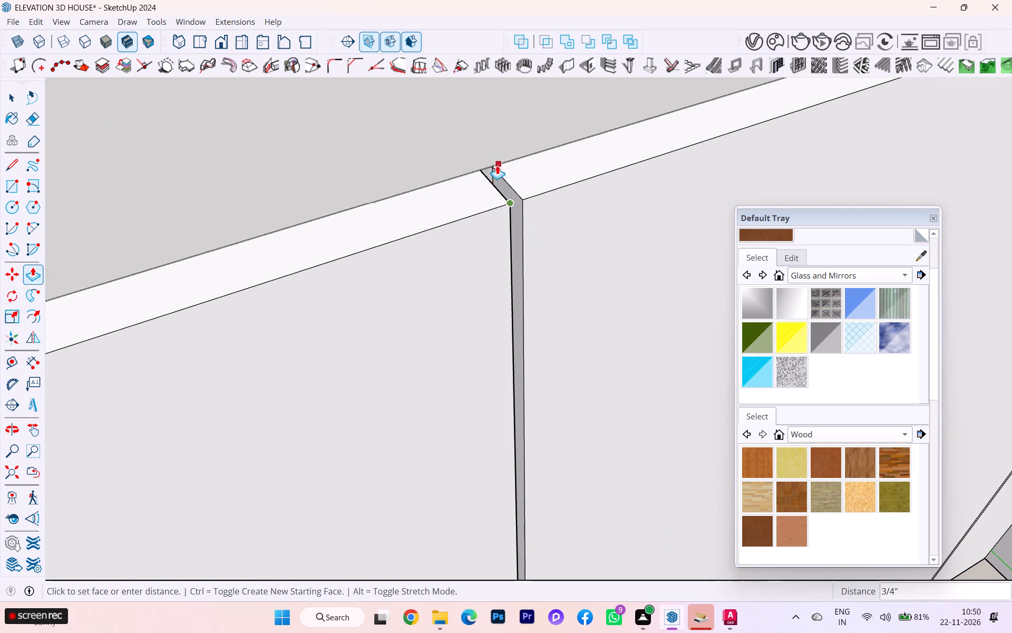
pyautogui.click(466, 158)
# Push/Pull the last gap strip, beside the inner corner of the front panel, inward 3/4".
pyautogui.scroll(-2, 510, 201)
pyautogui.scroll(1, 513, 209)
pyautogui.scroll(-2, 512, 213)
pyautogui.scroll(1, 502, 222)
pyautogui.scroll(-1, 480, 233)
pyautogui.scroll(-4, 294, 319)
pyautogui.scroll(2, 280, 334)
pyautogui.scroll(-3, 280, 334)
pyautogui.scroll(3, 280, 334)
pyautogui.scroll(-7, 280, 334)
pyautogui.scroll(1, 280, 330)
pyautogui.scroll(-1, 280, 329)
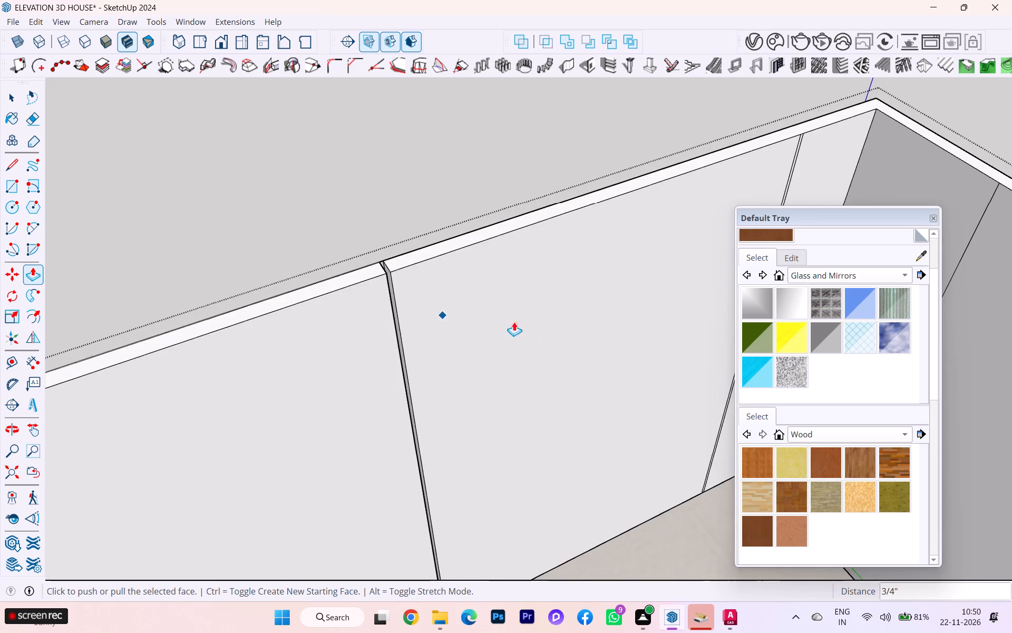
pyautogui.scroll(-6, 533, 329)
pyautogui.scroll(5, 543, 332)
pyautogui.scroll(-6, 544, 332)
pyautogui.scroll(1, 495, 336)
pyautogui.scroll(-4, 495, 336)
pyautogui.scroll(2, 674, 284)
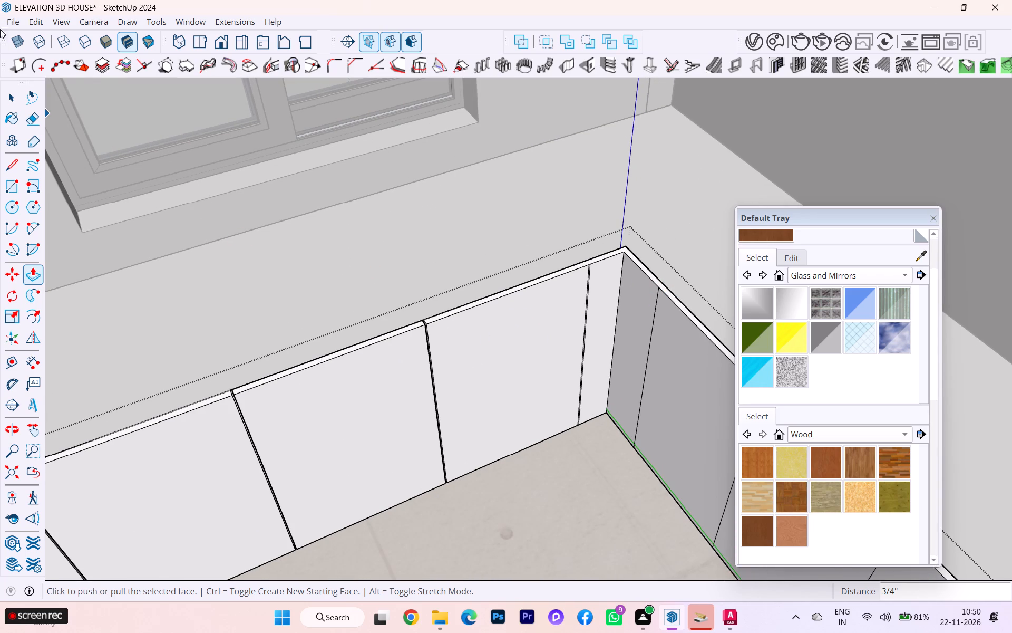
pyautogui.click(20, 91)
pyautogui.scroll(1, 588, 264)
pyautogui.scroll(-2, 588, 264)
pyautogui.scroll(7, 591, 283)
pyautogui.scroll(-1, 592, 256)
pyautogui.scroll(2, 592, 254)
pyautogui.scroll(-3, 590, 250)
pyautogui.scroll(1, 589, 250)
pyautogui.scroll(-3, 589, 250)
pyautogui.scroll(3, 589, 250)
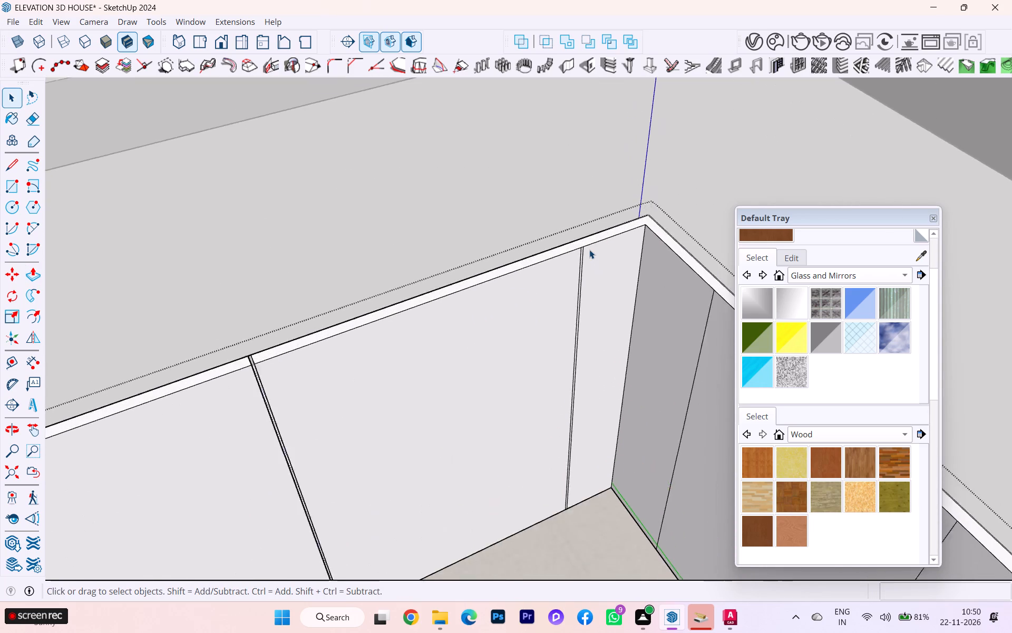
pyautogui.scroll(9, 589, 250)
pyautogui.scroll(-1, 578, 247)
pyautogui.scroll(2, 577, 247)
pyautogui.scroll(-5, 575, 247)
pyautogui.scroll(8, 572, 247)
pyautogui.click(568, 252)
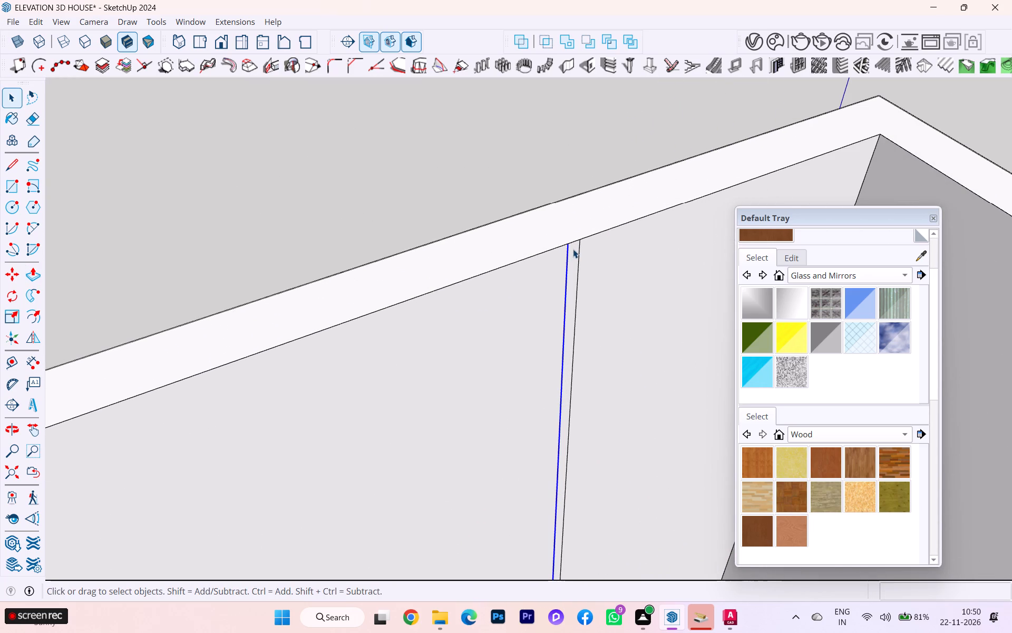
pyautogui.click(573, 248)
pyautogui.click(35, 276)
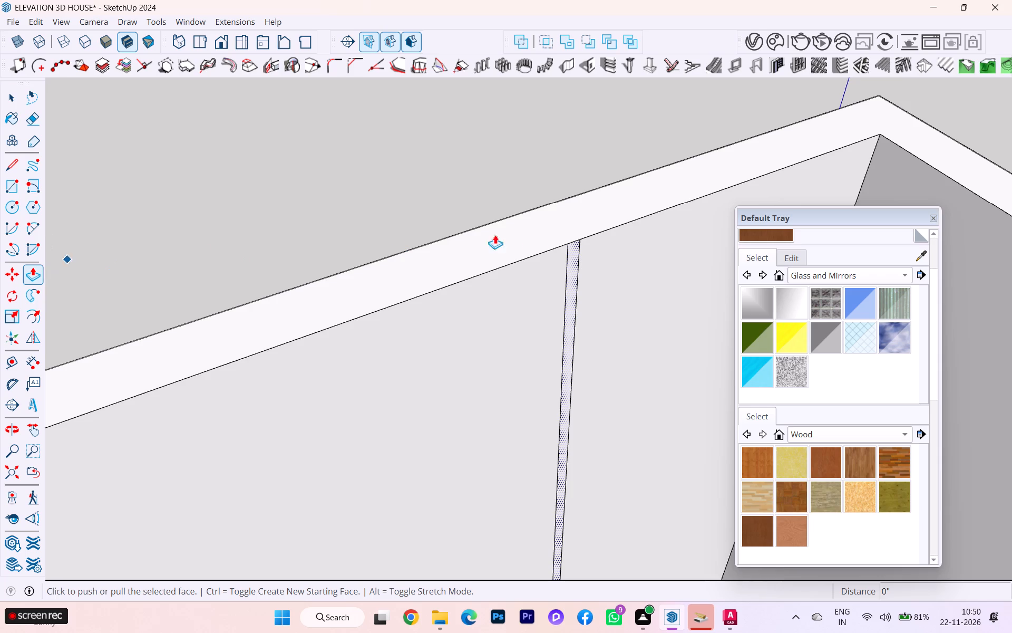
pyautogui.scroll(4, 532, 233)
pyautogui.click(579, 248)
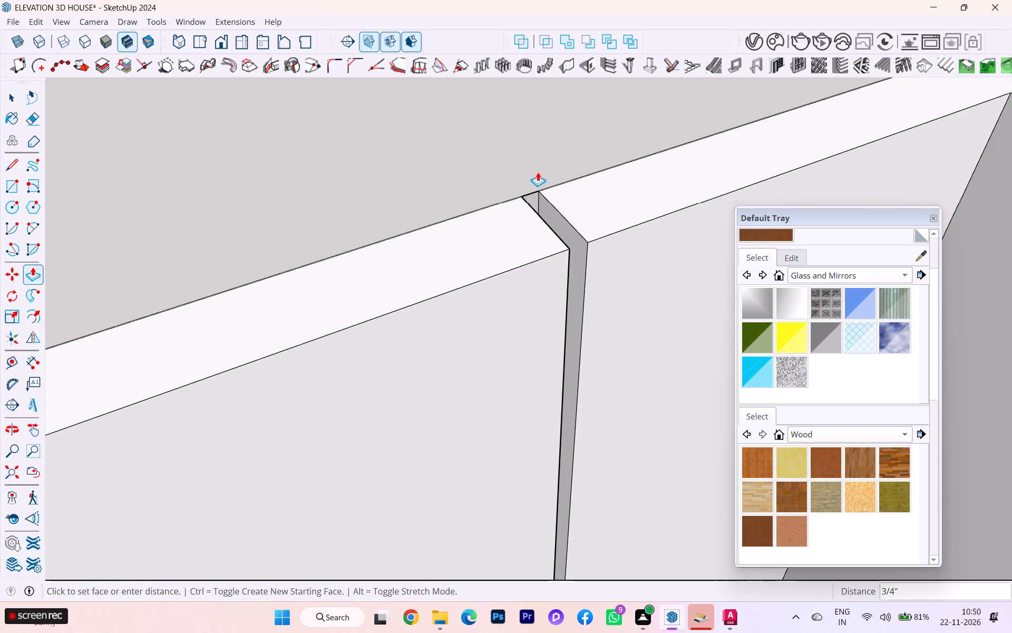
pyautogui.click(538, 172)
# Bring the whole model into view and close the counter group being edited.
pyautogui.scroll(-1, 368, 172)
pyautogui.scroll(1, 362, 172)
pyautogui.scroll(-9, 359, 173)
pyautogui.scroll(3, 463, 215)
pyautogui.scroll(-3, 464, 215)
pyautogui.scroll(1, 403, 222)
pyautogui.scroll(-3, 403, 222)
pyautogui.scroll(2, 403, 221)
pyautogui.scroll(-1, 403, 221)
pyautogui.scroll(1, 403, 221)
pyautogui.scroll(-1, 402, 220)
pyautogui.scroll(-1, 631, 213)
pyautogui.scroll(2, 631, 213)
pyautogui.scroll(-1, 631, 214)
pyautogui.scroll(2, 628, 216)
pyautogui.scroll(-4, 627, 217)
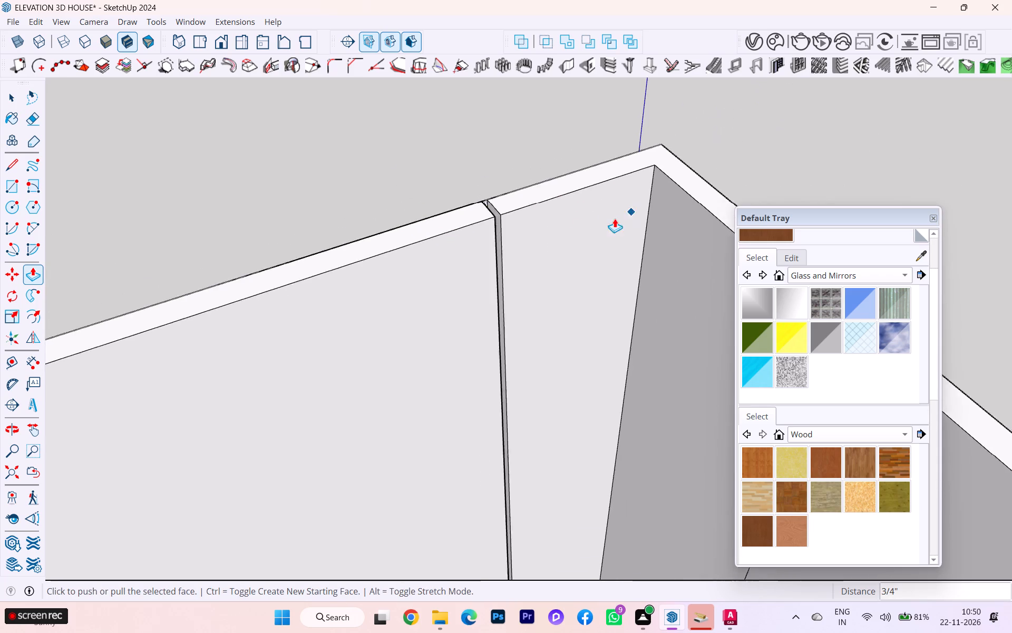
pyautogui.scroll(-2, 442, 187)
pyautogui.scroll(4, 442, 187)
pyautogui.scroll(-10, 442, 187)
pyautogui.scroll(1, 424, 179)
pyautogui.scroll(-1, 423, 179)
pyautogui.scroll(-1, 509, 241)
pyautogui.moveTo(510, 242); pyautogui.dragTo(642, 227, button='middle')
pyautogui.scroll(-5, 357, 170)
pyautogui.scroll(1, 356, 170)
pyautogui.scroll(-10, 356, 170)
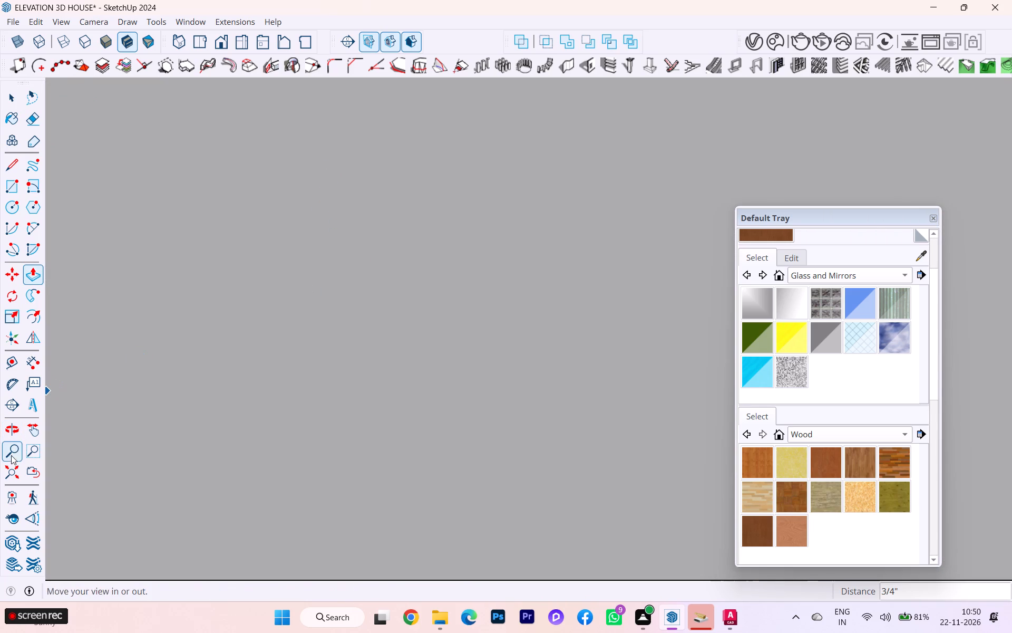
pyautogui.click(6, 468)
pyautogui.scroll(1, 312, 313)
pyautogui.scroll(-3, 312, 313)
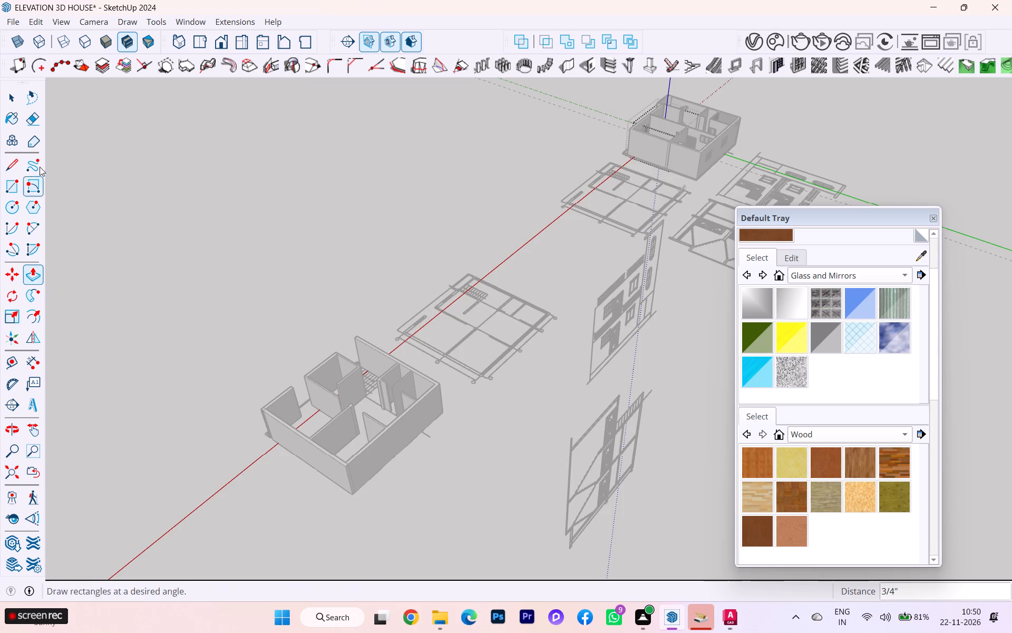
pyautogui.click(19, 100)
pyautogui.click(672, 235)
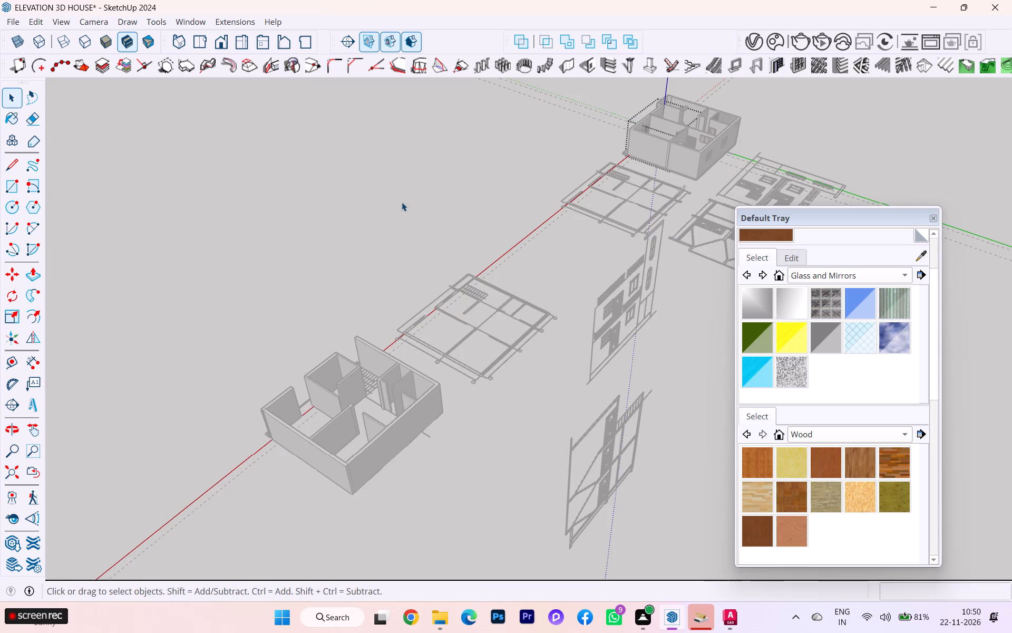
# Close the open group and open the counter's nested front-panel group for editing at the short leg near the staircase.
pyautogui.click(402, 202)
pyautogui.scroll(1, 670, 207)
pyautogui.scroll(-2, 670, 207)
pyautogui.scroll(3, 673, 210)
pyautogui.scroll(-3, 646, 216)
pyautogui.scroll(-2, 576, 255)
pyautogui.scroll(5, 651, 134)
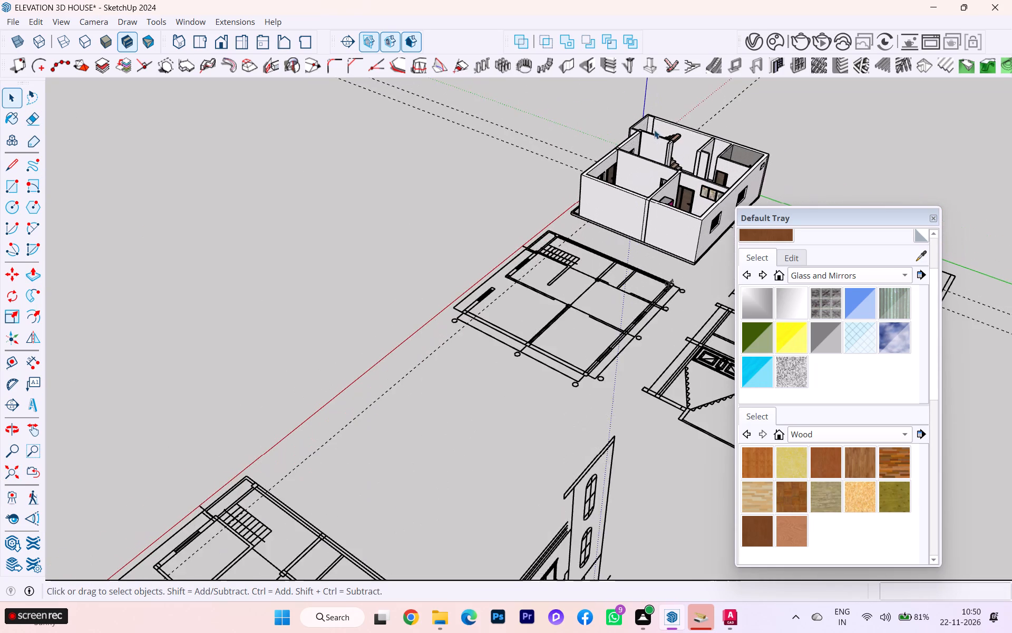
pyautogui.scroll(3, 654, 130)
pyautogui.scroll(-3, 679, 126)
pyautogui.scroll(5, 679, 126)
pyautogui.scroll(-3, 715, 145)
pyautogui.scroll(4, 717, 147)
pyautogui.scroll(1, 669, 152)
pyautogui.scroll(-1, 670, 152)
pyautogui.scroll(4, 670, 152)
pyautogui.scroll(-4, 371, 137)
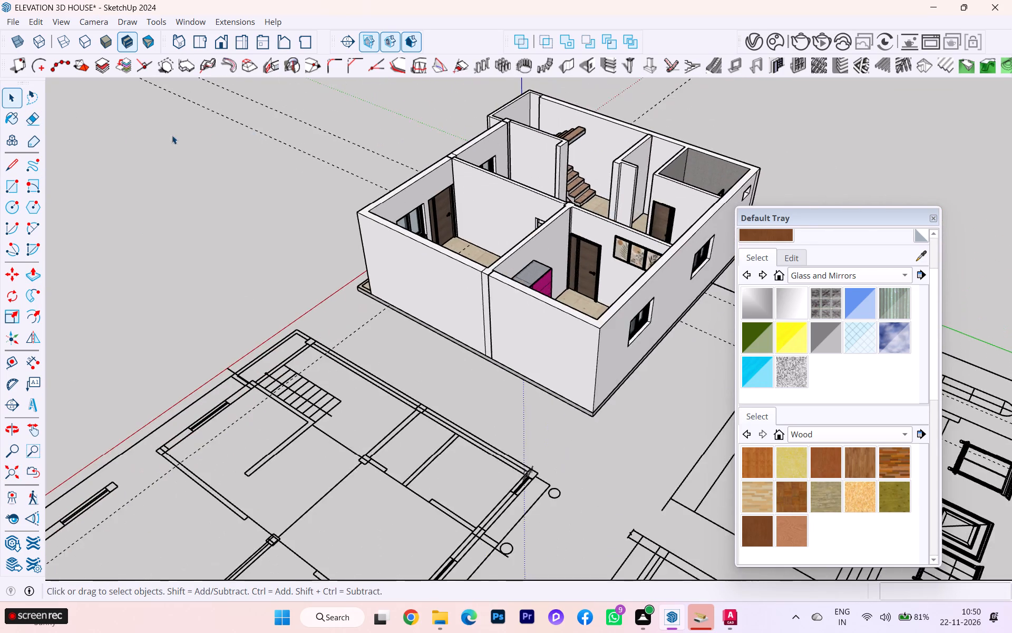
pyautogui.scroll(-4, 172, 135)
pyautogui.scroll(1, 250, 145)
pyautogui.moveTo(641, 151); pyautogui.dragTo(751, 225, button='middle')
pyautogui.scroll(1, 604, 138)
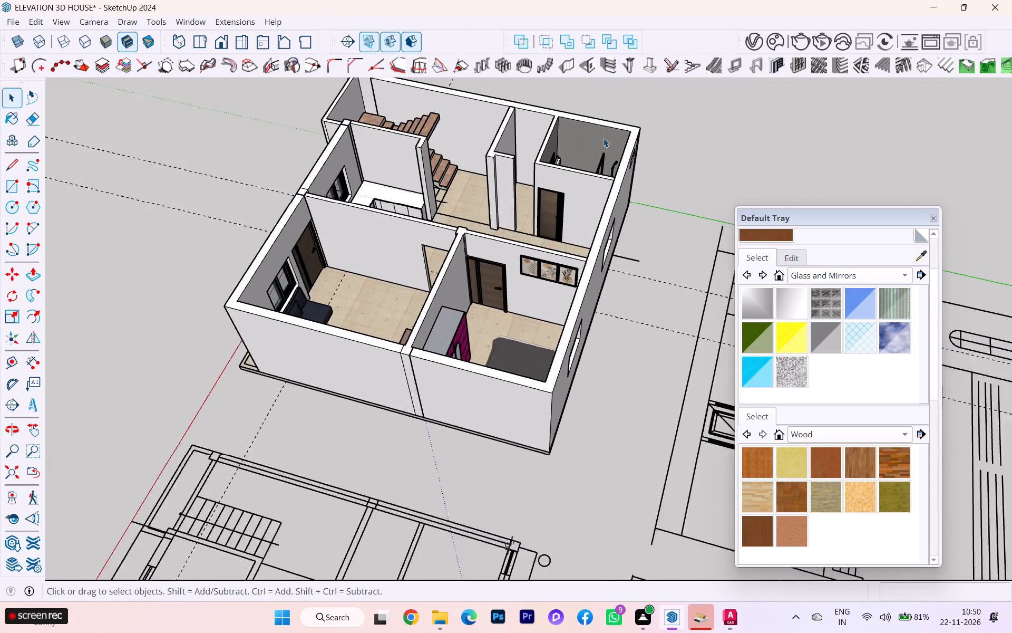
pyautogui.scroll(5, 604, 138)
pyautogui.scroll(-3, 601, 136)
pyautogui.scroll(1, 601, 136)
pyautogui.scroll(-2, 501, 184)
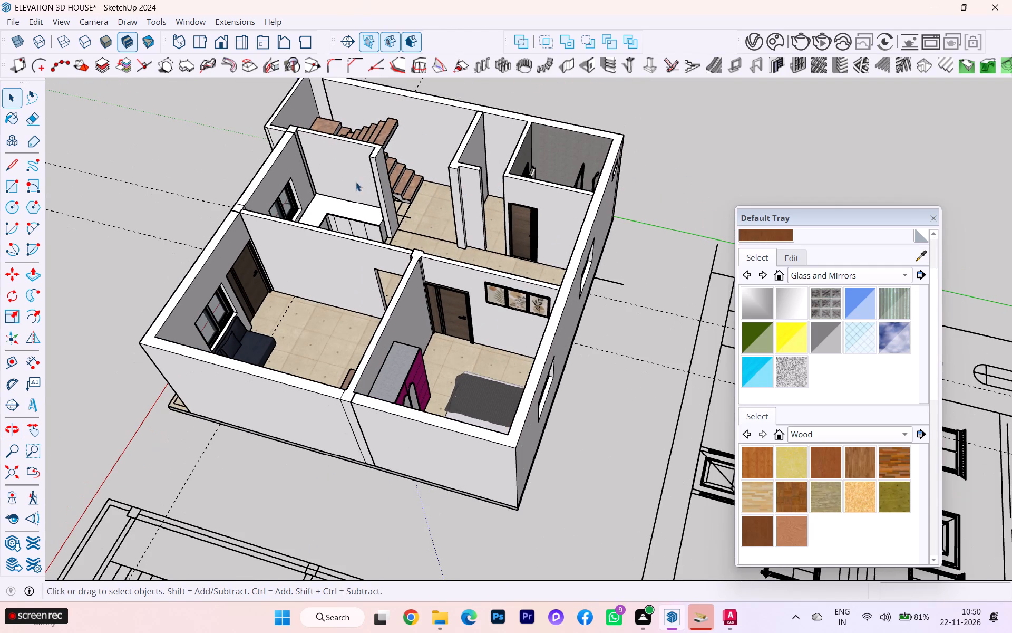
pyautogui.scroll(4, 320, 268)
pyautogui.scroll(-2, 412, 232)
pyautogui.moveTo(226, 264); pyautogui.dragTo(98, 274, button='middle')
pyautogui.moveTo(644, 129); pyautogui.dragTo(463, 190, button='middle')
pyautogui.scroll(10, 572, 141)
pyautogui.scroll(-4, 582, 124)
pyautogui.scroll(1, 579, 133)
pyautogui.scroll(-1, 573, 174)
pyautogui.moveTo(573, 174); pyautogui.dragTo(632, 130, button='middle')
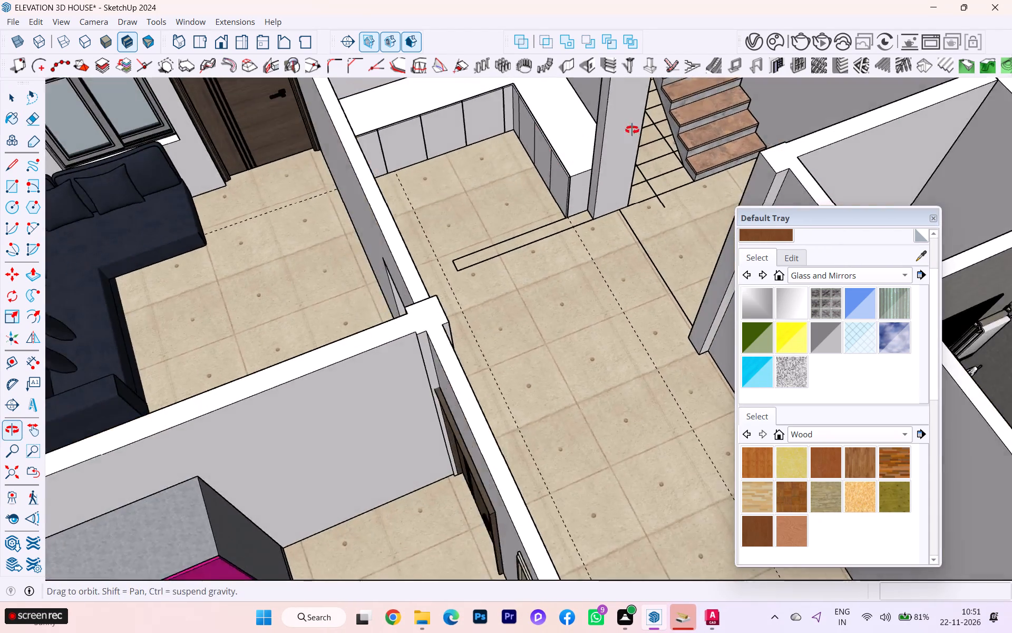
pyautogui.moveTo(632, 130); pyautogui.dragTo(719, 104, button='middle')
pyautogui.scroll(1, 462, 142)
pyautogui.scroll(-2, 462, 142)
pyautogui.scroll(10, 462, 142)
pyautogui.scroll(-2, 462, 142)
pyautogui.scroll(9, 462, 142)
pyautogui.scroll(-2, 454, 155)
pyautogui.scroll(2, 454, 155)
pyautogui.scroll(-1, 454, 155)
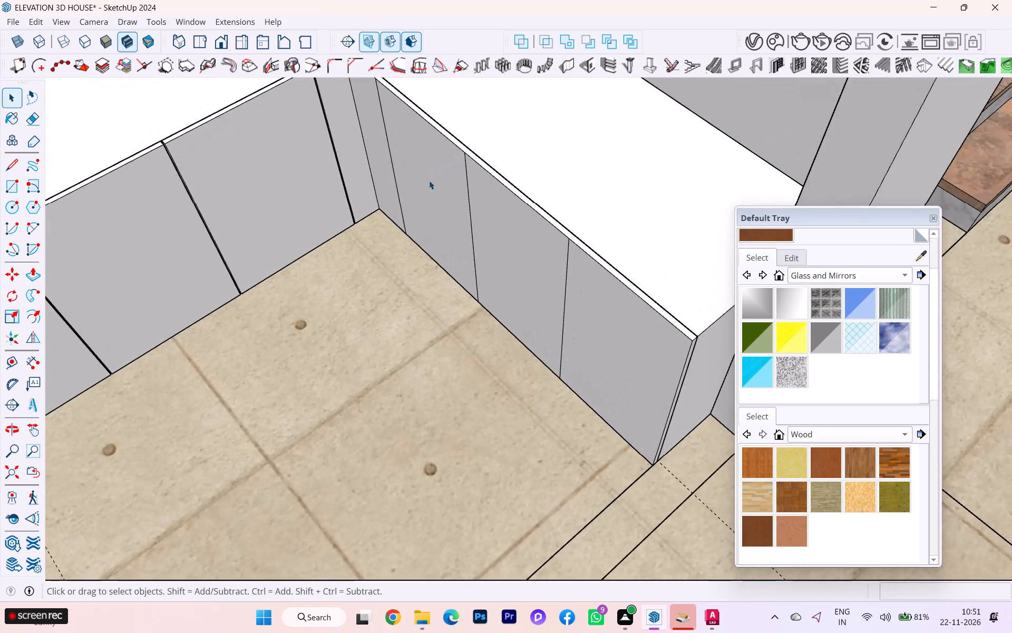
pyautogui.scroll(2, 429, 180)
pyautogui.scroll(-4, 405, 213)
pyautogui.moveTo(411, 216); pyautogui.dragTo(500, 186, button='middle')
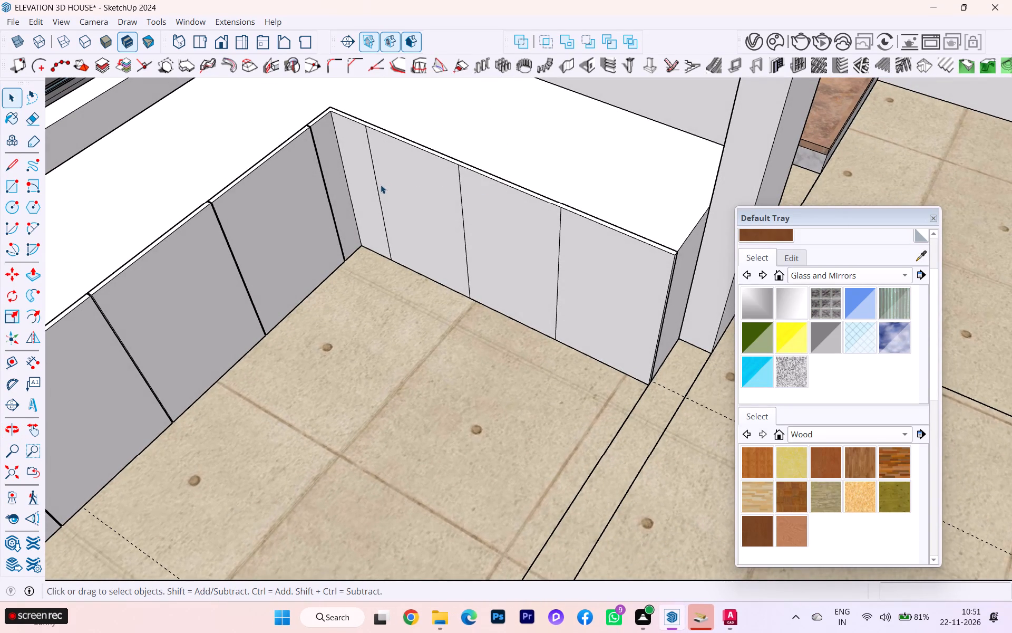
pyautogui.keyDown('ctrl'); pyautogui.click(377, 184); pyautogui.keyUp('ctrl')
pyautogui.doubleClick(381, 183)
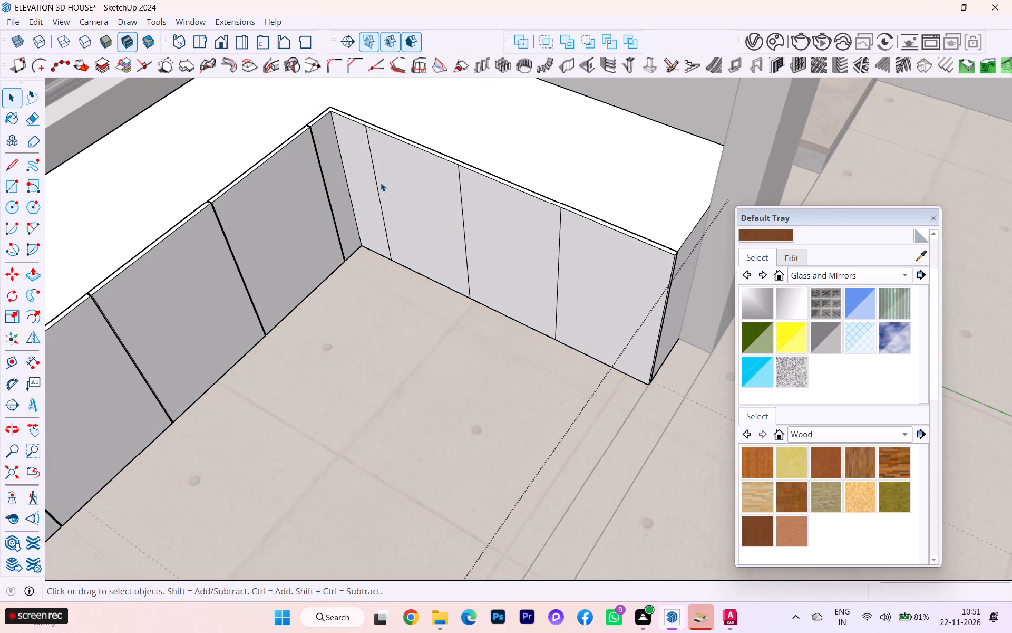
pyautogui.keyDown('ctrl'); pyautogui.click(379, 188); pyautogui.keyUp('ctrl')
pyautogui.keyDown('ctrl'); pyautogui.doubleClick(382, 194); pyautogui.keyUp('ctrl')
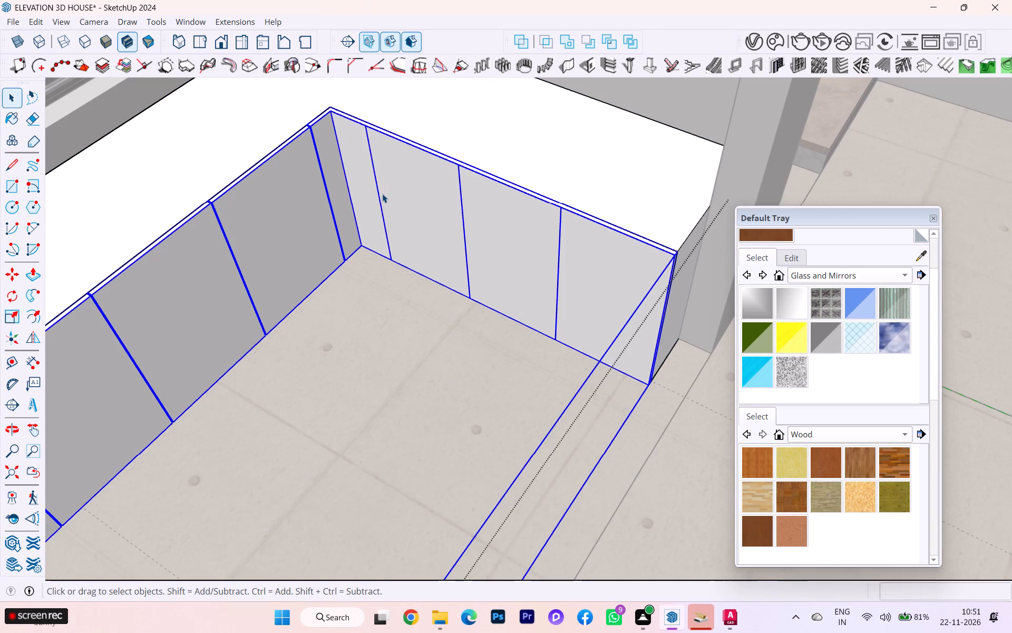
# Copy the three vertical shutter lines on the short leg's front panel 4 mm along the panel toward its outer end.
pyautogui.keyDown('ctrl'); pyautogui.click(377, 193); pyautogui.keyUp('ctrl')
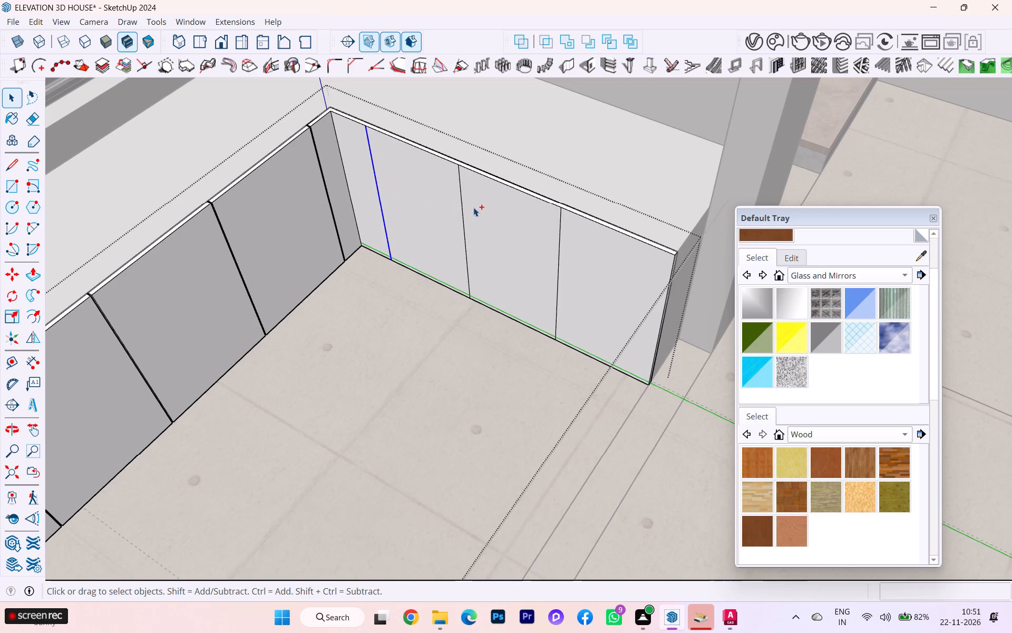
pyautogui.keyDown('ctrl'); pyautogui.click(463, 216); pyautogui.keyUp('ctrl')
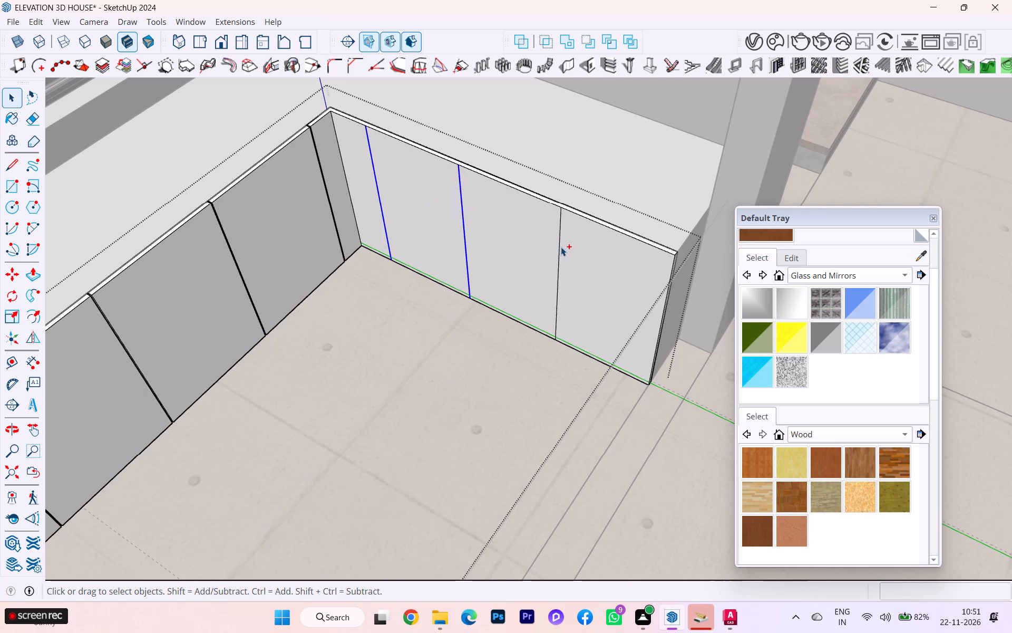
pyautogui.keyDown('ctrl'); pyautogui.click(562, 248); pyautogui.keyUp('ctrl')
pyautogui.keyDown('ctrl'); pyautogui.click(559, 253); pyautogui.keyUp('ctrl')
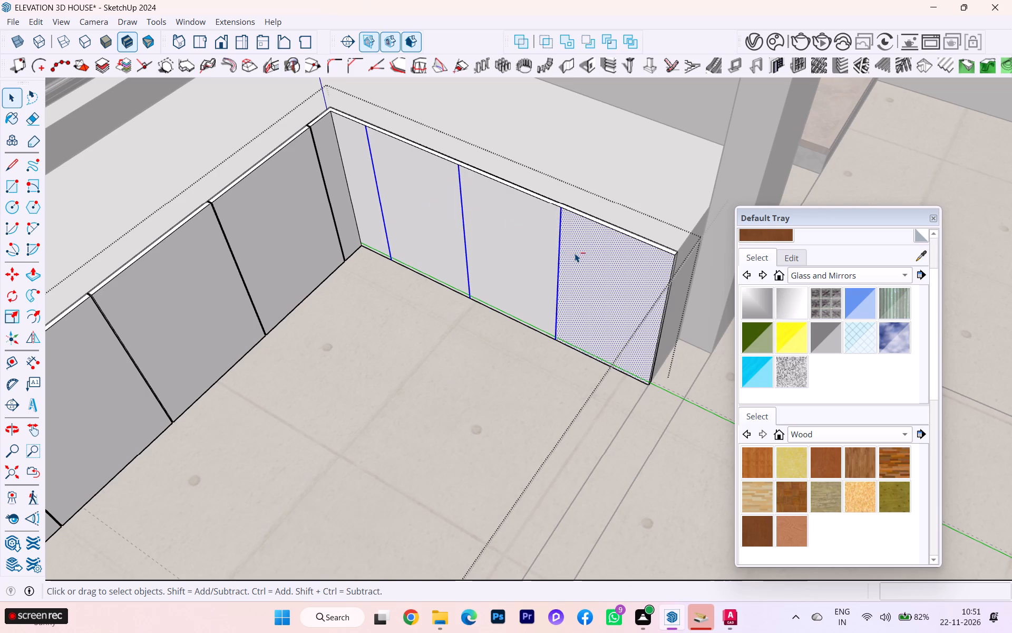
pyautogui.keyDown('ctrl'); pyautogui.keyDown('shift'); pyautogui.click(575, 253); pyautogui.keyUp('shift'); pyautogui.keyUp('ctrl')
pyautogui.press('m')
pyautogui.press('Return')
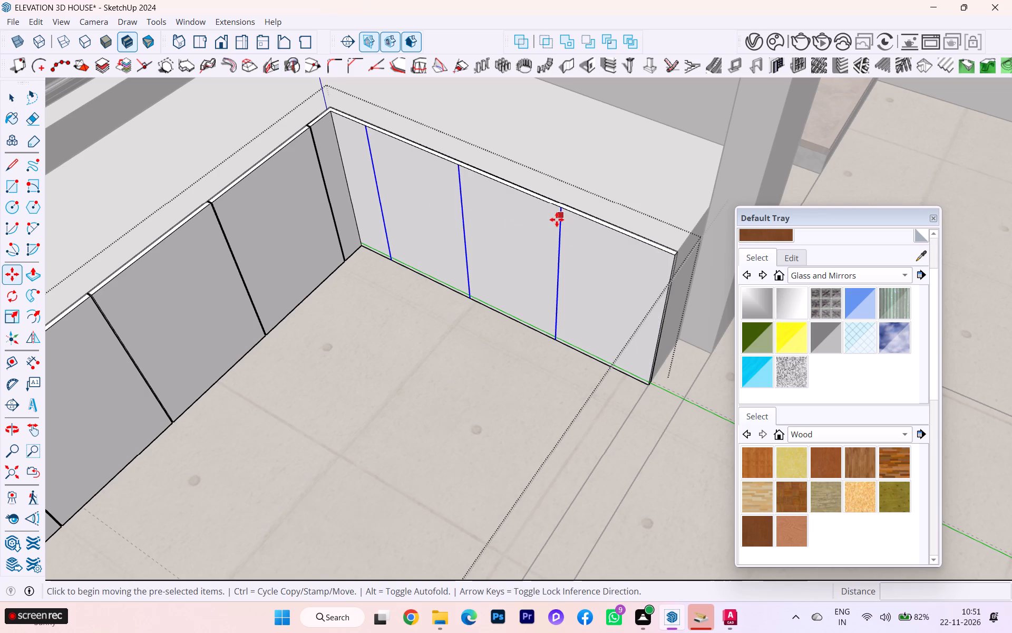
pyautogui.scroll(10, 557, 219)
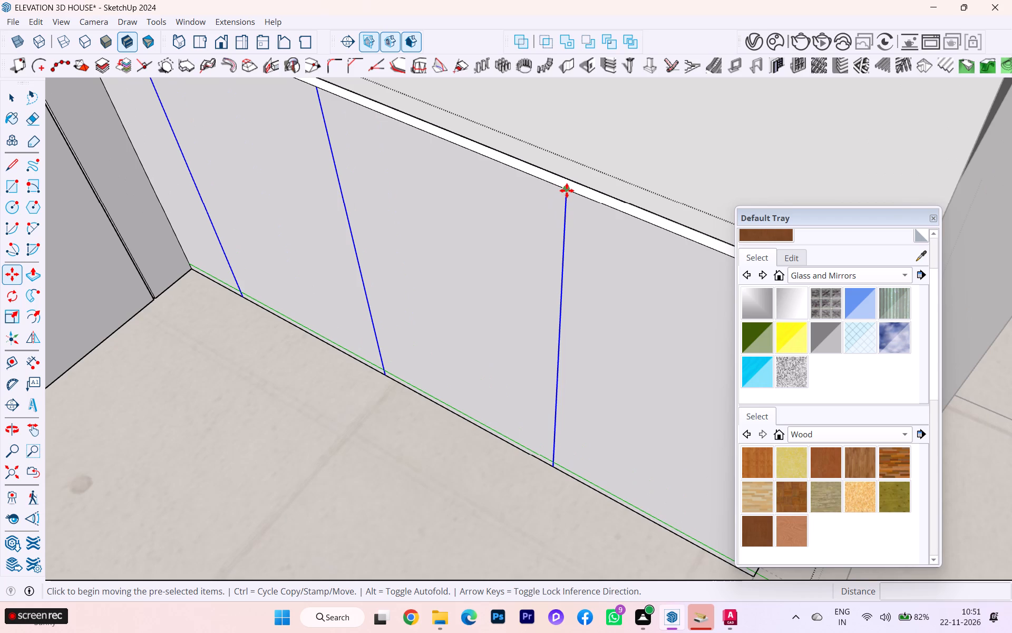
pyautogui.click(567, 190)
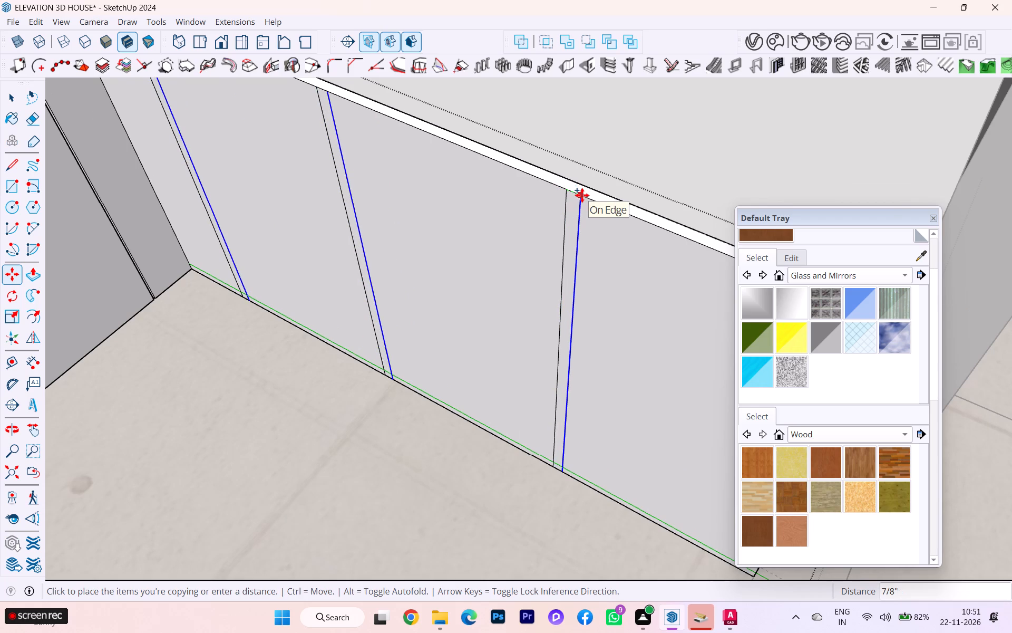
pyautogui.press('Left')
pyautogui.press('4')
pyautogui.write('MM')
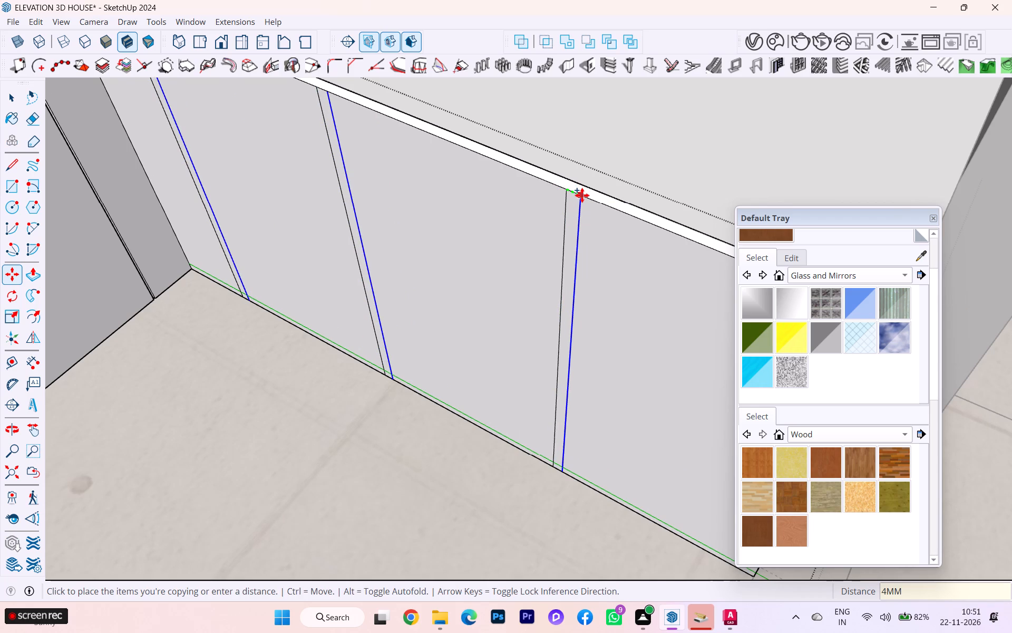
pyautogui.press('Return')
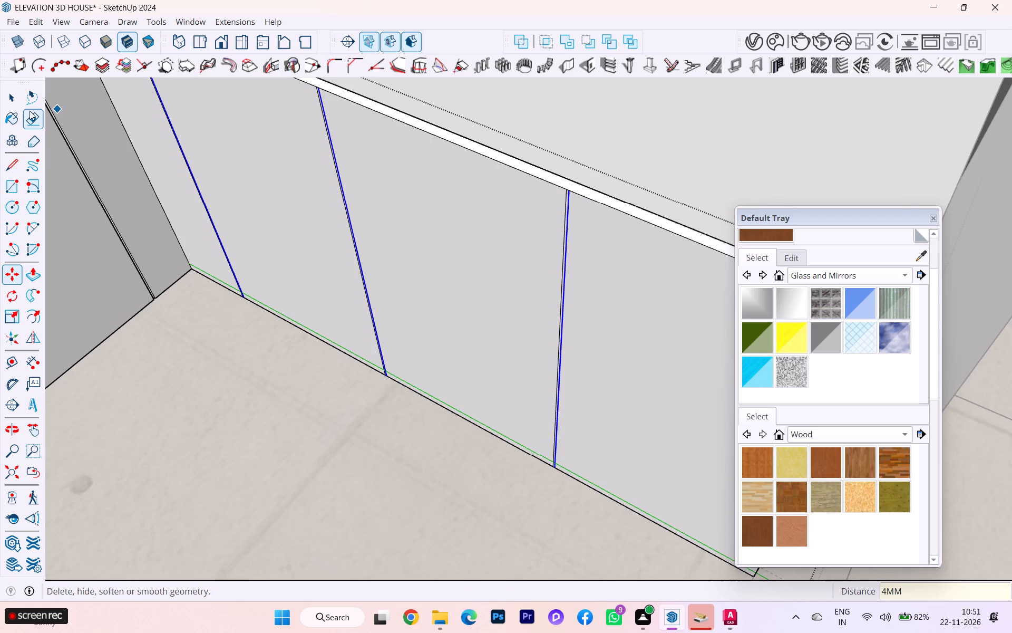
# Push/Pull the gap strip nearest the outer end of the short leg's front panel inward 3/4".
pyautogui.click(20, 93)
pyautogui.scroll(6, 588, 157)
pyautogui.scroll(-2, 576, 213)
pyautogui.scroll(5, 575, 213)
pyautogui.scroll(-1, 530, 204)
pyautogui.scroll(4, 530, 204)
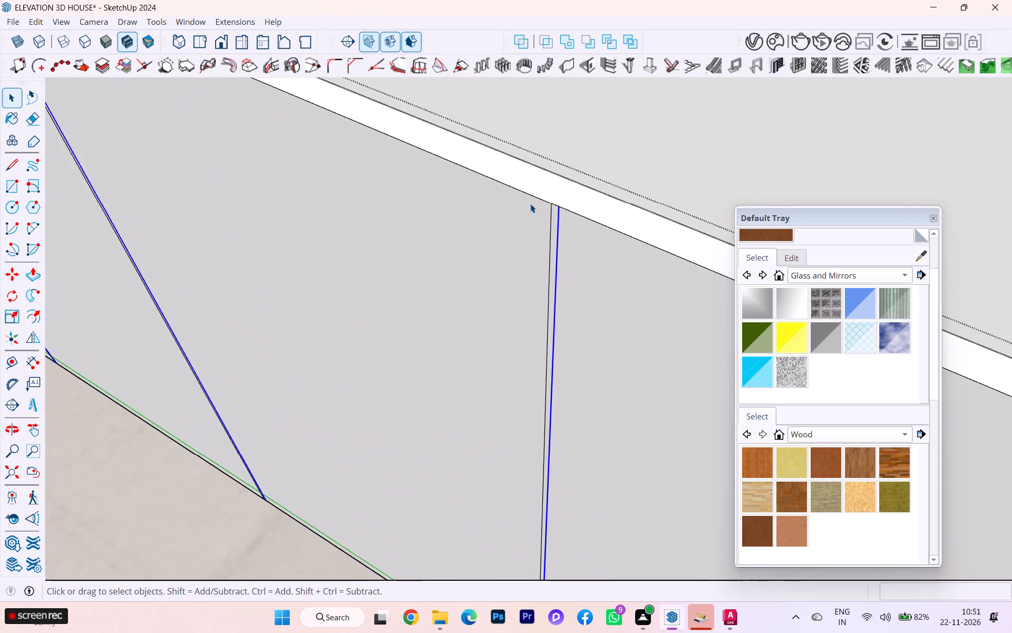
pyautogui.scroll(1, 536, 199)
pyautogui.scroll(-2, 536, 199)
pyautogui.scroll(6, 536, 199)
pyautogui.scroll(-3, 551, 198)
pyautogui.scroll(5, 551, 198)
pyautogui.click(573, 223)
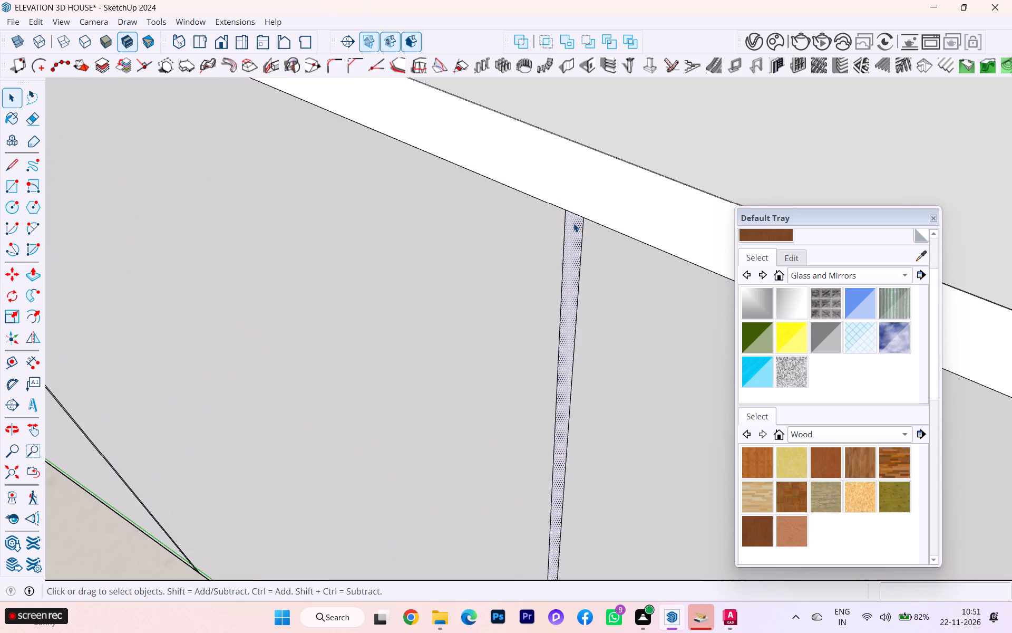
pyautogui.press('p')
pyautogui.click(573, 223)
pyautogui.click(608, 147)
# Push/Pull the middle gap strip of the short leg's front panel inward 3/4".
pyautogui.scroll(-1, 611, 164)
pyautogui.scroll(2, 611, 166)
pyautogui.scroll(-3, 610, 174)
pyautogui.scroll(6, 610, 174)
pyautogui.scroll(-2, 610, 175)
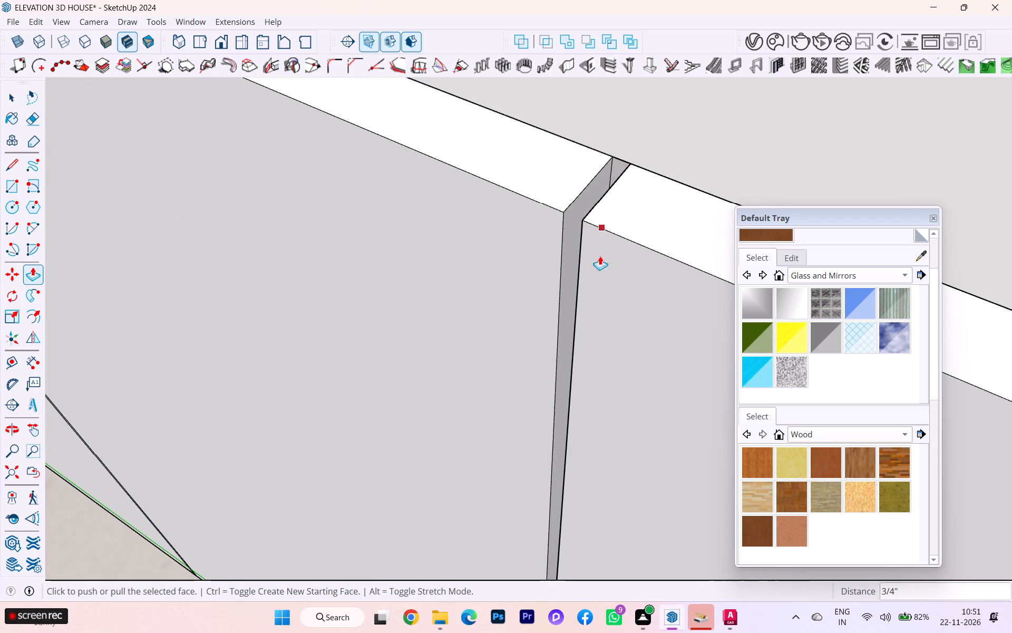
pyautogui.scroll(-2, 605, 277)
pyautogui.scroll(1, 608, 292)
pyautogui.scroll(-1, 609, 295)
pyautogui.scroll(2, 609, 295)
pyautogui.scroll(-1, 617, 287)
pyautogui.scroll(1, 617, 287)
pyautogui.scroll(-10, 617, 287)
pyautogui.moveTo(462, 263); pyautogui.dragTo(521, 253, button='middle')
pyautogui.scroll(-1, 581, 235)
pyautogui.scroll(4, 584, 237)
pyautogui.scroll(-1, 586, 238)
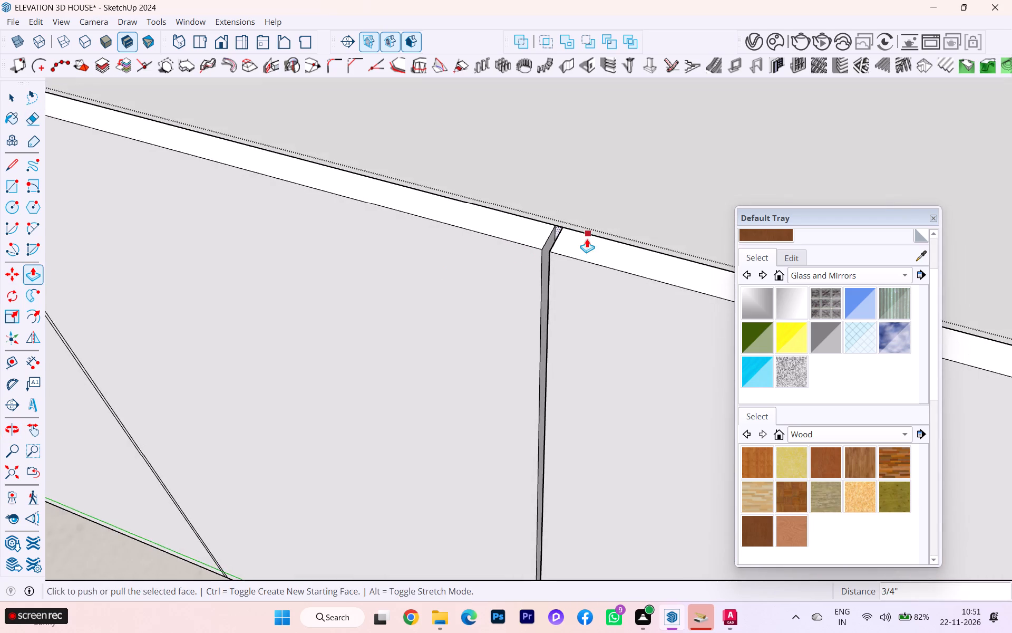
pyautogui.scroll(-2, 587, 238)
pyautogui.scroll(1, 585, 250)
pyautogui.scroll(-1, 599, 245)
pyautogui.scroll(1, 599, 245)
pyautogui.scroll(-2, 599, 245)
pyautogui.scroll(1, 600, 246)
pyautogui.scroll(-1, 600, 246)
pyautogui.scroll(4, 601, 246)
pyautogui.scroll(-4, 603, 246)
pyautogui.scroll(4, 608, 245)
pyautogui.scroll(-8, 609, 245)
pyautogui.scroll(1, 653, 247)
pyautogui.scroll(-2, 658, 233)
pyautogui.scroll(1, 658, 235)
pyautogui.scroll(-2, 658, 235)
pyautogui.scroll(5, 658, 235)
pyautogui.scroll(-1, 658, 235)
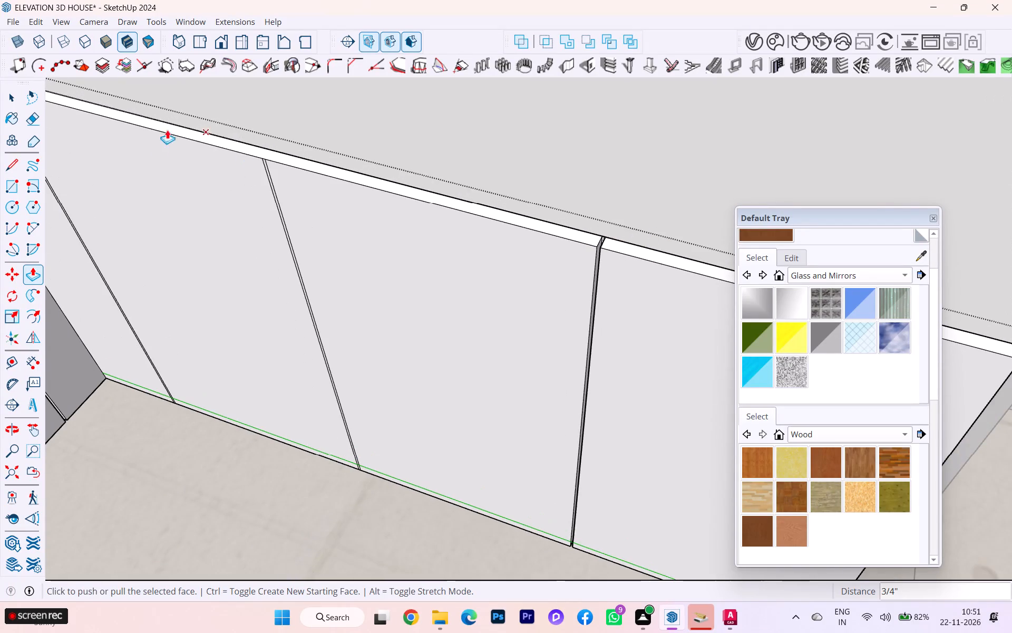
pyautogui.scroll(4, 158, 145)
pyautogui.scroll(2, 247, 122)
pyautogui.click(10, 98)
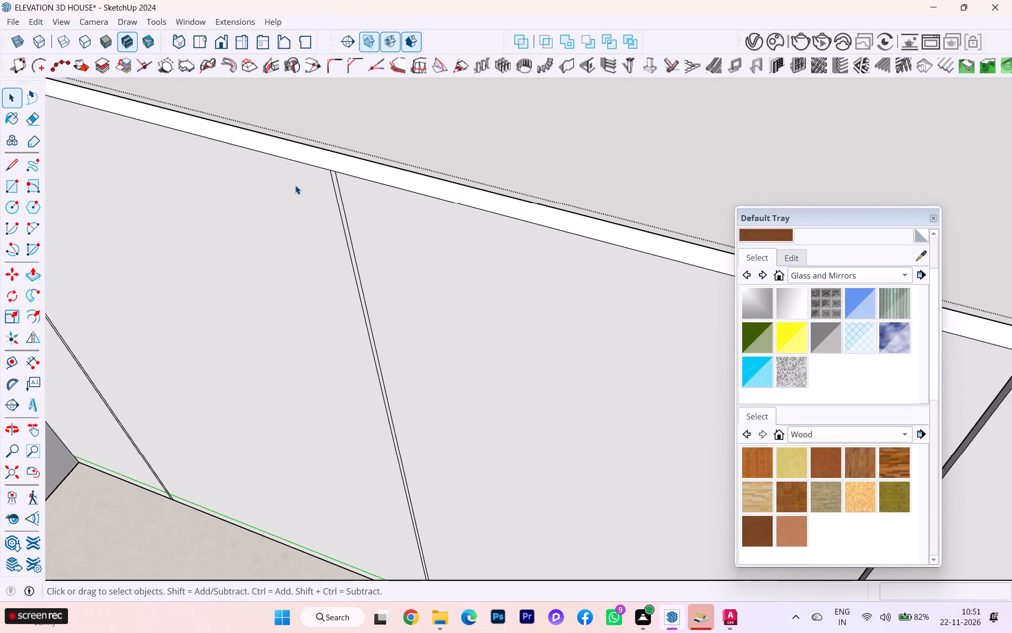
pyautogui.scroll(3, 296, 185)
pyautogui.scroll(-1, 298, 185)
pyautogui.scroll(2, 298, 185)
pyautogui.scroll(-1, 304, 186)
pyautogui.scroll(2, 308, 185)
pyautogui.scroll(-1, 329, 170)
pyautogui.scroll(1, 330, 170)
pyautogui.scroll(-1, 333, 169)
pyautogui.scroll(3, 334, 169)
pyautogui.scroll(-3, 352, 166)
pyautogui.scroll(2, 352, 166)
pyautogui.scroll(-1, 352, 166)
pyautogui.click(352, 194)
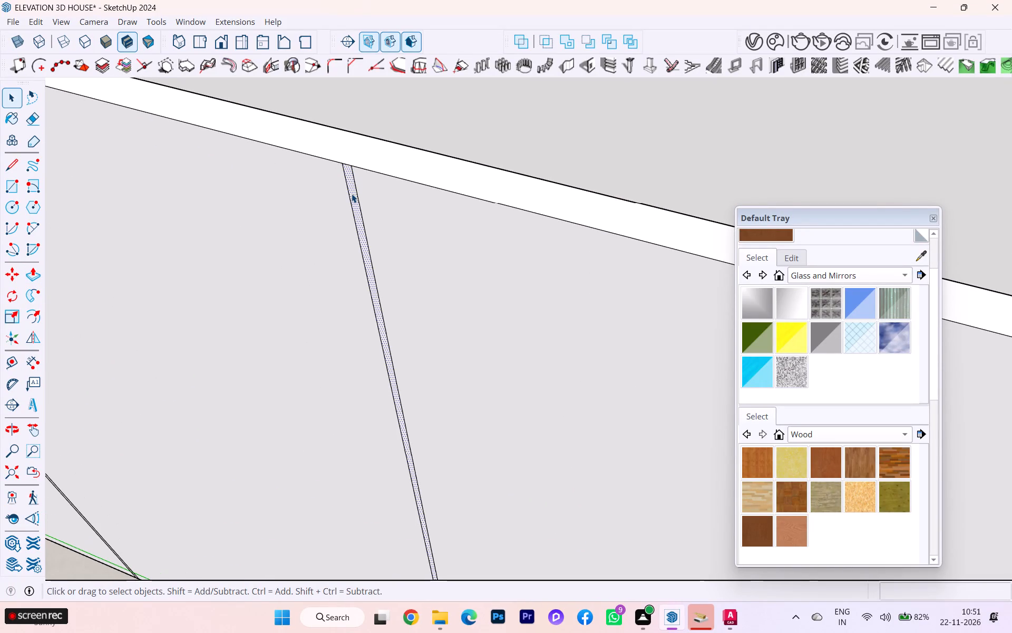
pyautogui.click(34, 276)
pyautogui.scroll(4, 306, 173)
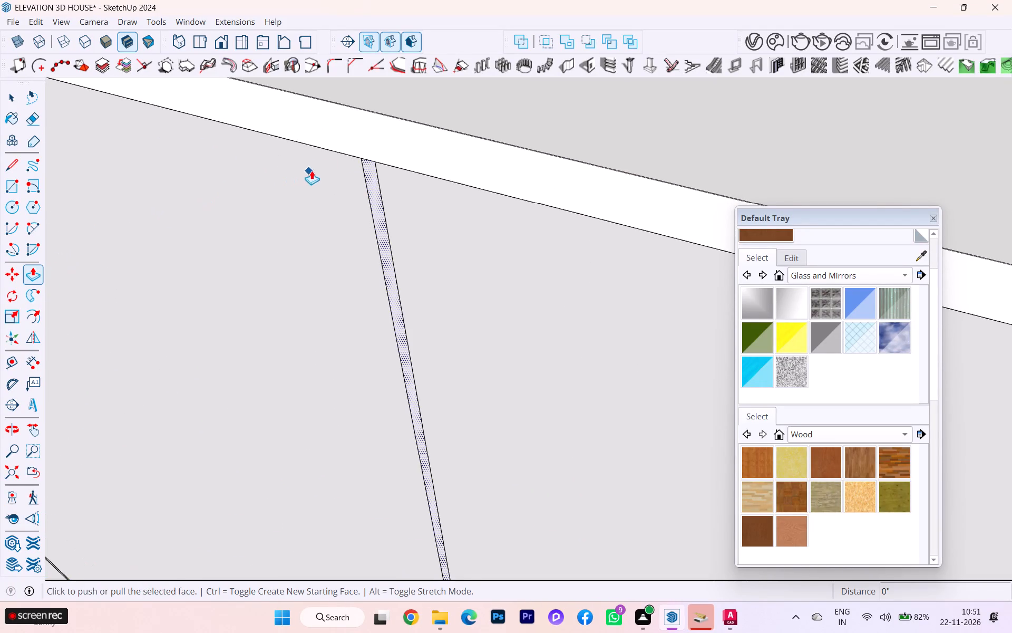
pyautogui.click(369, 159)
pyautogui.click(407, 117)
# Push/Pull the gap strip nearest the inner corner of the short leg's front panel inward 3/4".
pyautogui.scroll(-3, 439, 120)
pyautogui.scroll(1, 458, 137)
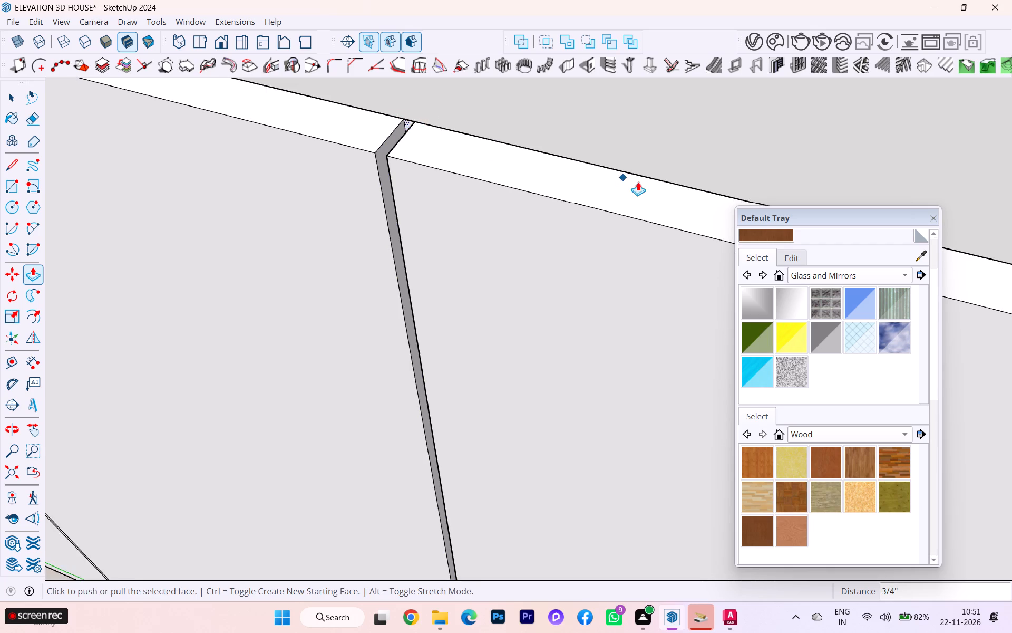
pyautogui.scroll(-4, 638, 182)
pyautogui.scroll(1, 639, 186)
pyautogui.scroll(-1, 640, 187)
pyautogui.scroll(3, 640, 187)
pyautogui.scroll(-3, 643, 194)
pyautogui.scroll(1, 642, 195)
pyautogui.scroll(-4, 642, 195)
pyautogui.scroll(1, 640, 197)
pyautogui.scroll(-2, 640, 197)
pyautogui.scroll(1, 639, 199)
pyautogui.scroll(-1, 643, 231)
pyautogui.scroll(1, 643, 232)
pyautogui.scroll(-4, 643, 232)
pyautogui.scroll(2, 643, 232)
pyautogui.scroll(-3, 643, 232)
pyautogui.scroll(2, 478, 246)
pyautogui.scroll(-3, 471, 247)
pyautogui.scroll(1, 442, 248)
pyautogui.scroll(-2, 431, 248)
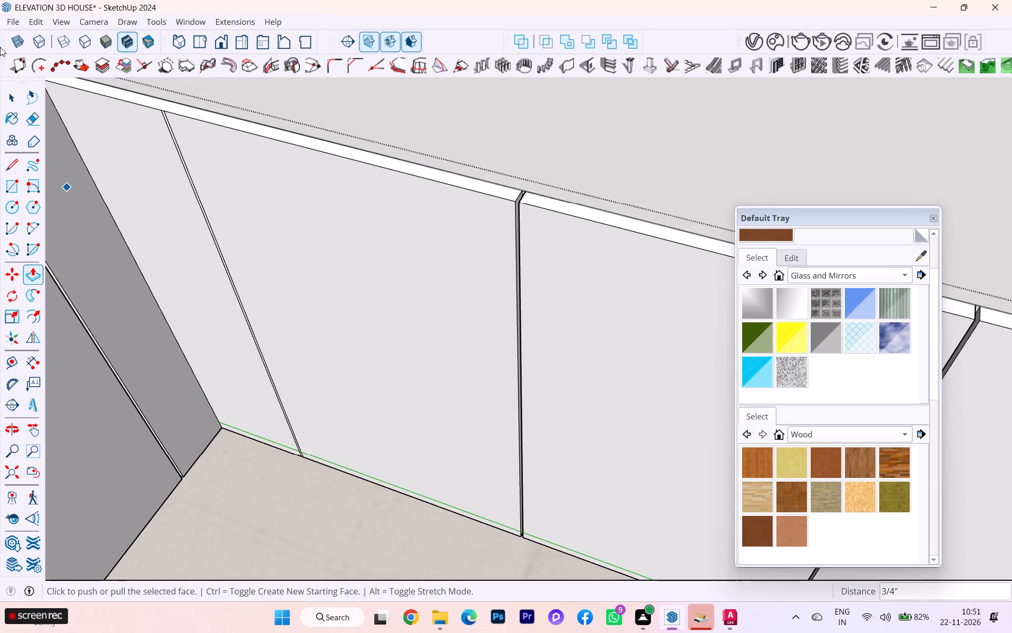
pyautogui.click(20, 94)
pyautogui.scroll(5, 159, 97)
pyautogui.scroll(-1, 163, 98)
pyautogui.scroll(12, 163, 98)
pyautogui.scroll(-4, 162, 119)
pyautogui.scroll(2, 162, 119)
pyautogui.scroll(-1, 162, 119)
pyautogui.scroll(1, 162, 119)
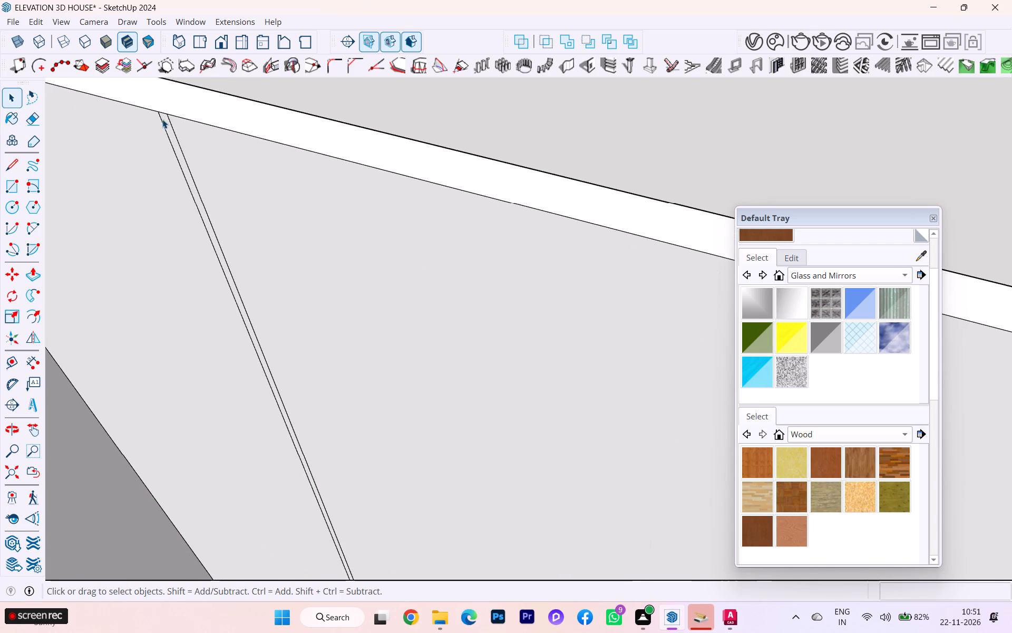
pyautogui.click(165, 119)
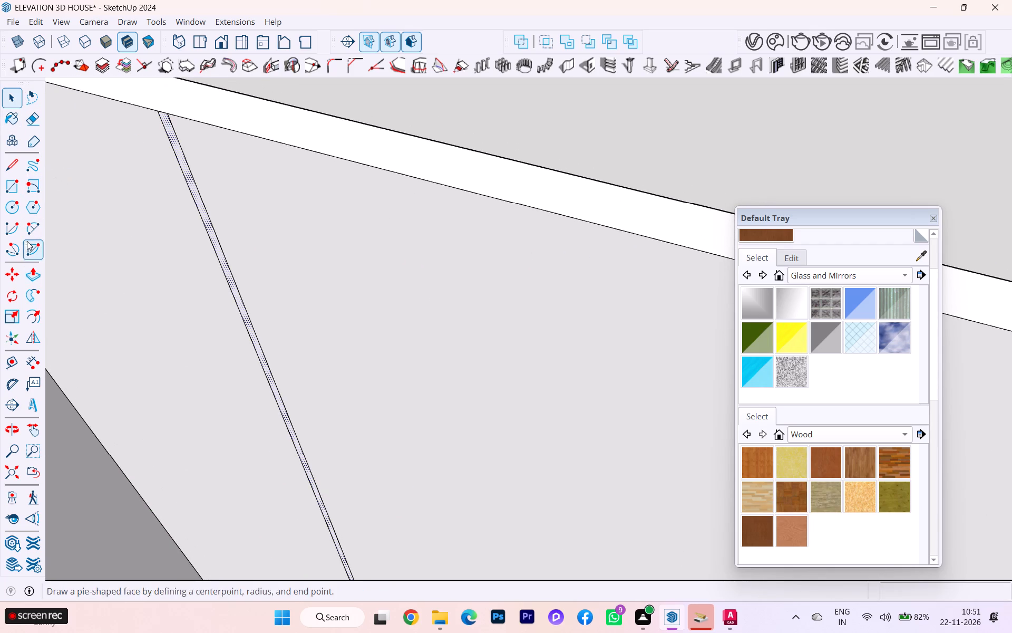
pyautogui.click(32, 271)
pyautogui.scroll(-1, 128, 84)
pyautogui.scroll(3, 132, 93)
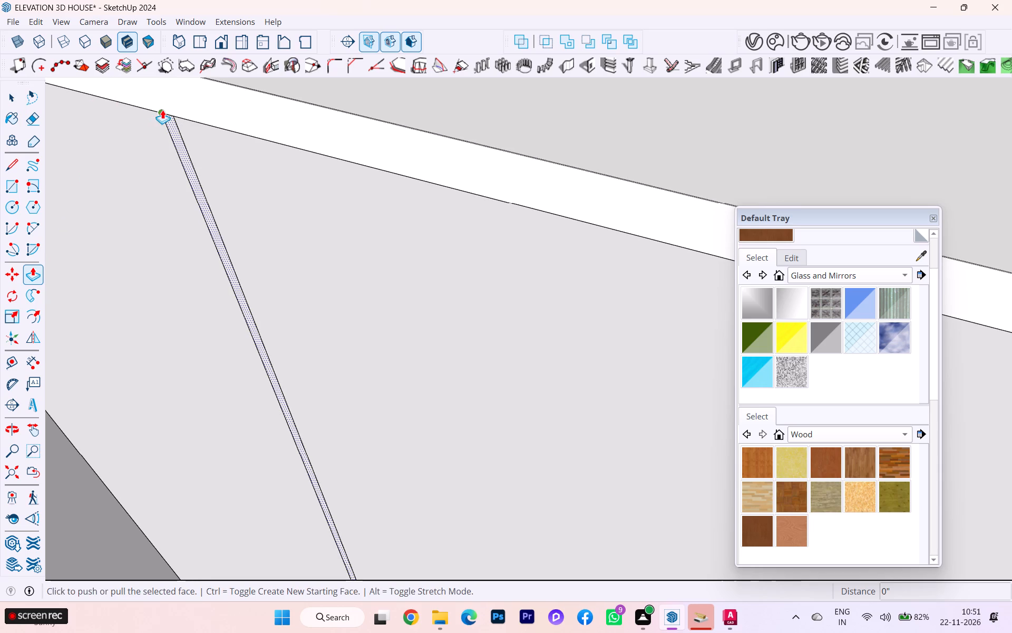
pyautogui.click(164, 110)
pyautogui.click(216, 83)
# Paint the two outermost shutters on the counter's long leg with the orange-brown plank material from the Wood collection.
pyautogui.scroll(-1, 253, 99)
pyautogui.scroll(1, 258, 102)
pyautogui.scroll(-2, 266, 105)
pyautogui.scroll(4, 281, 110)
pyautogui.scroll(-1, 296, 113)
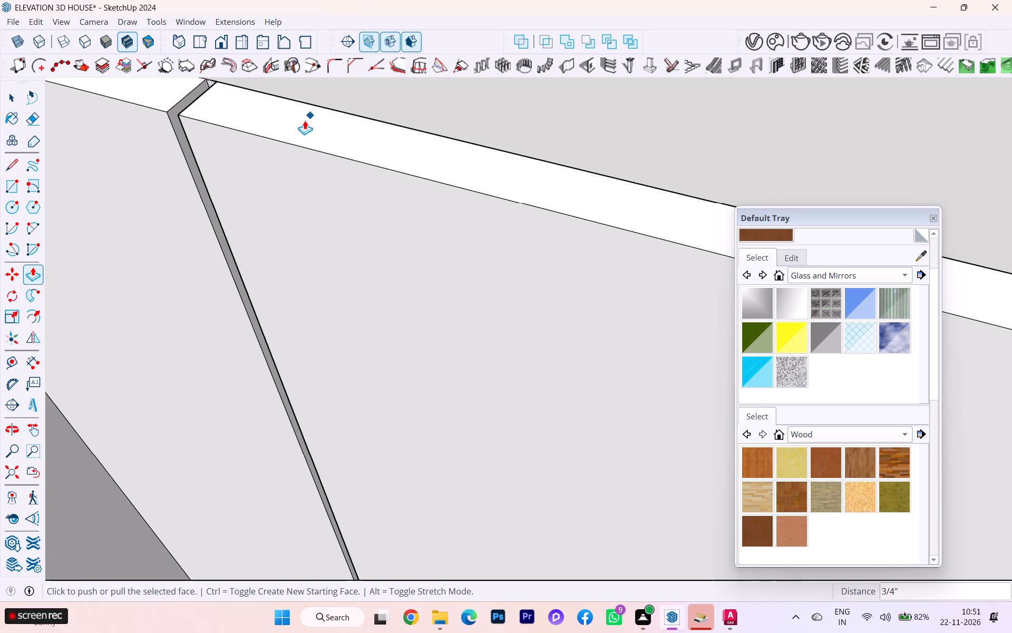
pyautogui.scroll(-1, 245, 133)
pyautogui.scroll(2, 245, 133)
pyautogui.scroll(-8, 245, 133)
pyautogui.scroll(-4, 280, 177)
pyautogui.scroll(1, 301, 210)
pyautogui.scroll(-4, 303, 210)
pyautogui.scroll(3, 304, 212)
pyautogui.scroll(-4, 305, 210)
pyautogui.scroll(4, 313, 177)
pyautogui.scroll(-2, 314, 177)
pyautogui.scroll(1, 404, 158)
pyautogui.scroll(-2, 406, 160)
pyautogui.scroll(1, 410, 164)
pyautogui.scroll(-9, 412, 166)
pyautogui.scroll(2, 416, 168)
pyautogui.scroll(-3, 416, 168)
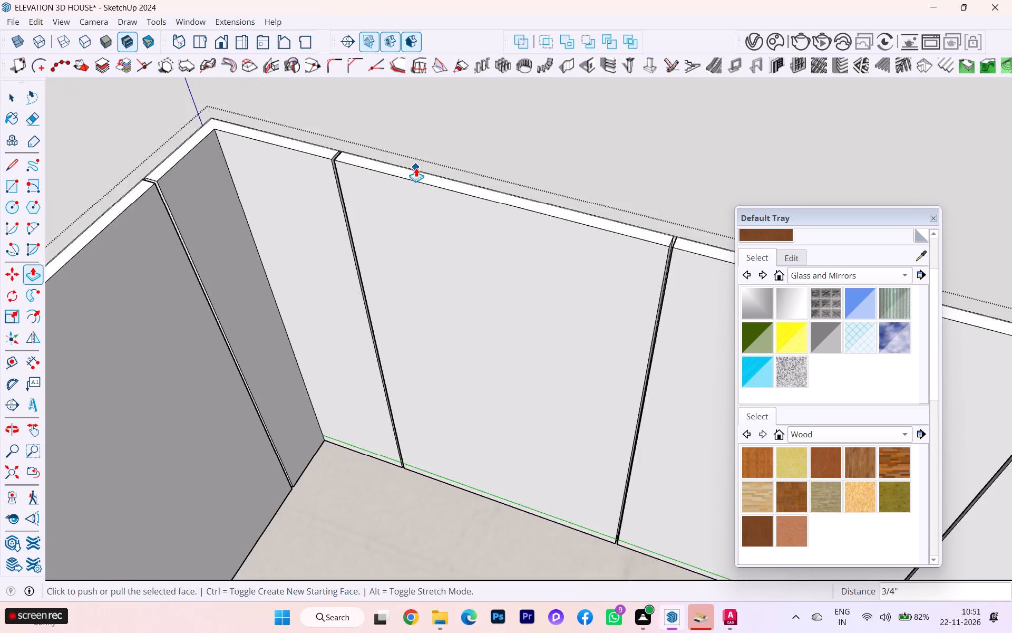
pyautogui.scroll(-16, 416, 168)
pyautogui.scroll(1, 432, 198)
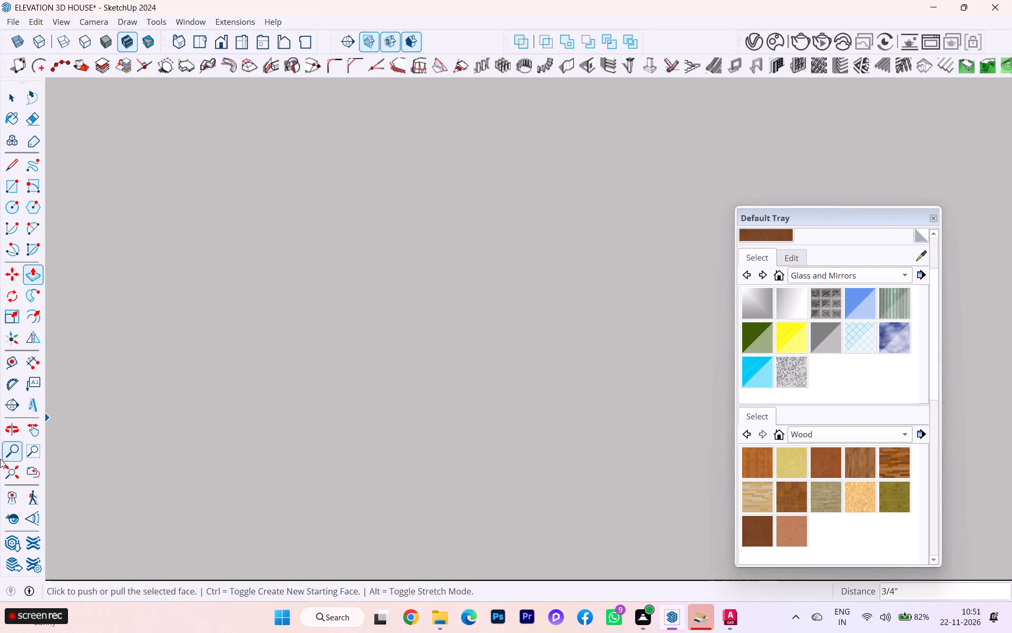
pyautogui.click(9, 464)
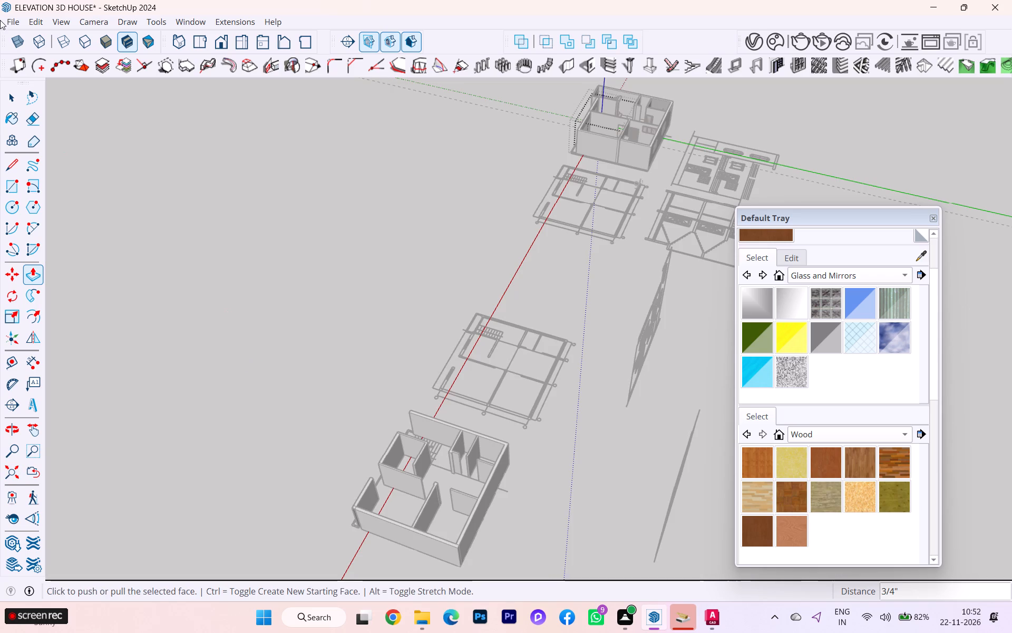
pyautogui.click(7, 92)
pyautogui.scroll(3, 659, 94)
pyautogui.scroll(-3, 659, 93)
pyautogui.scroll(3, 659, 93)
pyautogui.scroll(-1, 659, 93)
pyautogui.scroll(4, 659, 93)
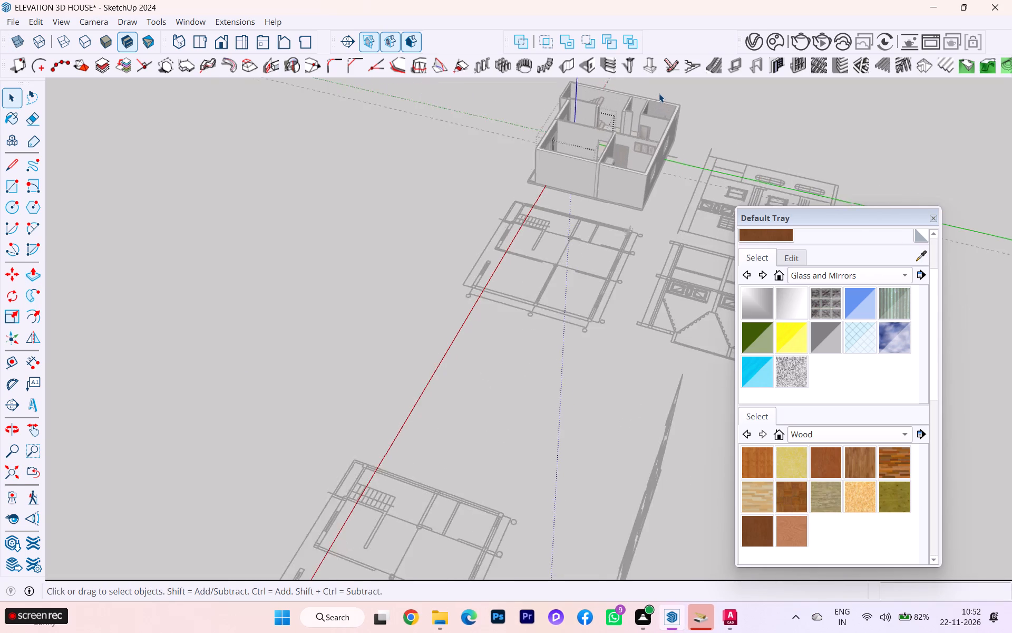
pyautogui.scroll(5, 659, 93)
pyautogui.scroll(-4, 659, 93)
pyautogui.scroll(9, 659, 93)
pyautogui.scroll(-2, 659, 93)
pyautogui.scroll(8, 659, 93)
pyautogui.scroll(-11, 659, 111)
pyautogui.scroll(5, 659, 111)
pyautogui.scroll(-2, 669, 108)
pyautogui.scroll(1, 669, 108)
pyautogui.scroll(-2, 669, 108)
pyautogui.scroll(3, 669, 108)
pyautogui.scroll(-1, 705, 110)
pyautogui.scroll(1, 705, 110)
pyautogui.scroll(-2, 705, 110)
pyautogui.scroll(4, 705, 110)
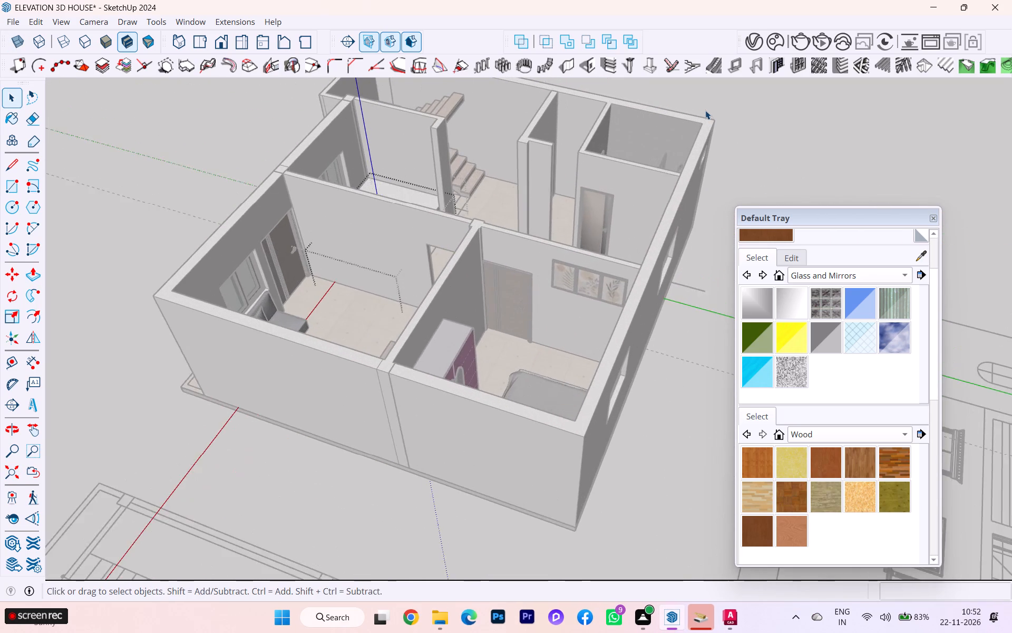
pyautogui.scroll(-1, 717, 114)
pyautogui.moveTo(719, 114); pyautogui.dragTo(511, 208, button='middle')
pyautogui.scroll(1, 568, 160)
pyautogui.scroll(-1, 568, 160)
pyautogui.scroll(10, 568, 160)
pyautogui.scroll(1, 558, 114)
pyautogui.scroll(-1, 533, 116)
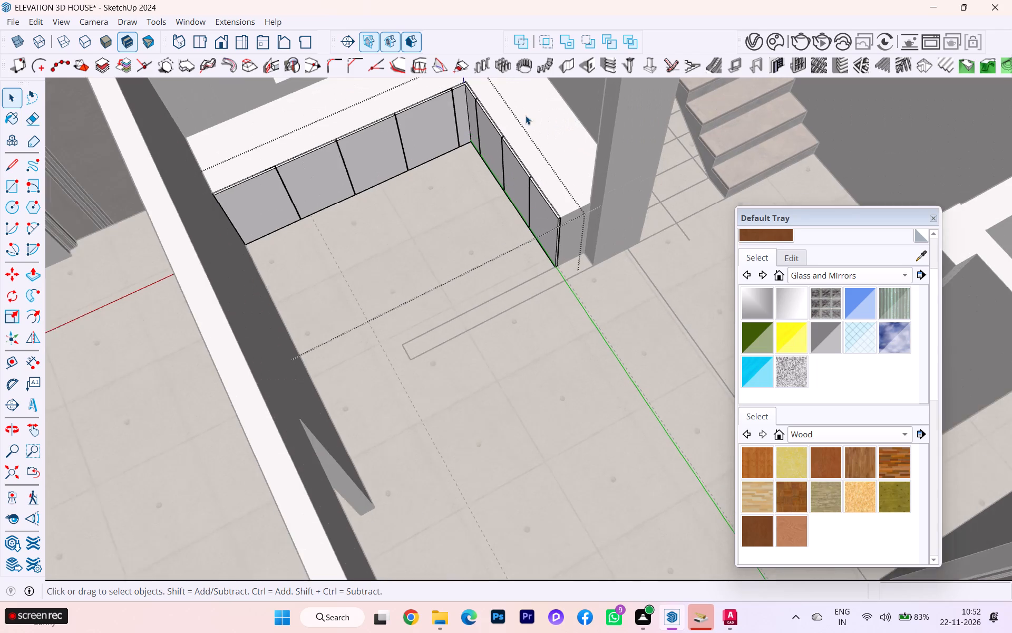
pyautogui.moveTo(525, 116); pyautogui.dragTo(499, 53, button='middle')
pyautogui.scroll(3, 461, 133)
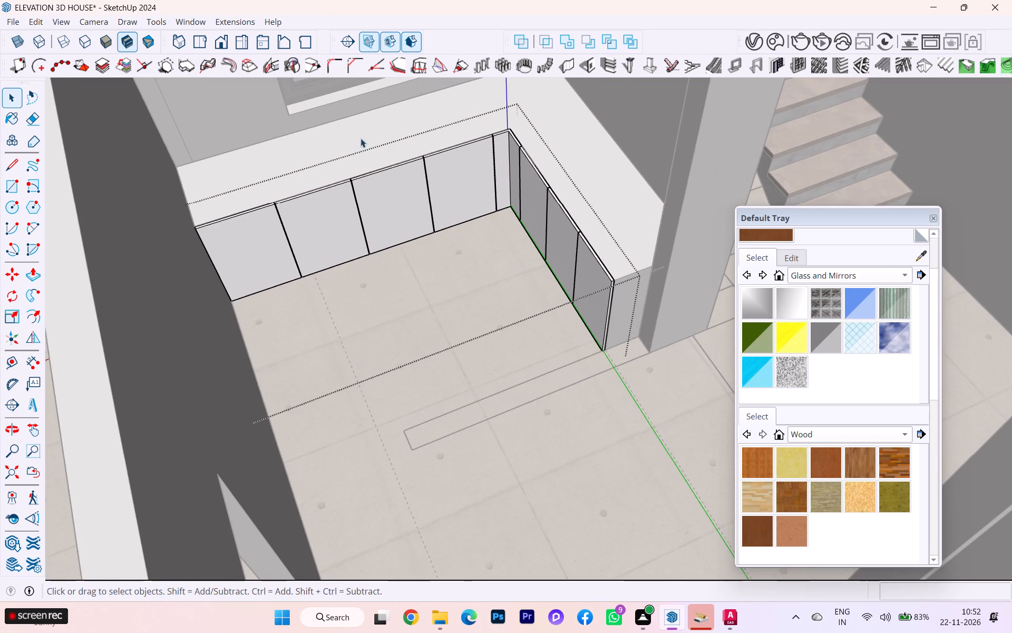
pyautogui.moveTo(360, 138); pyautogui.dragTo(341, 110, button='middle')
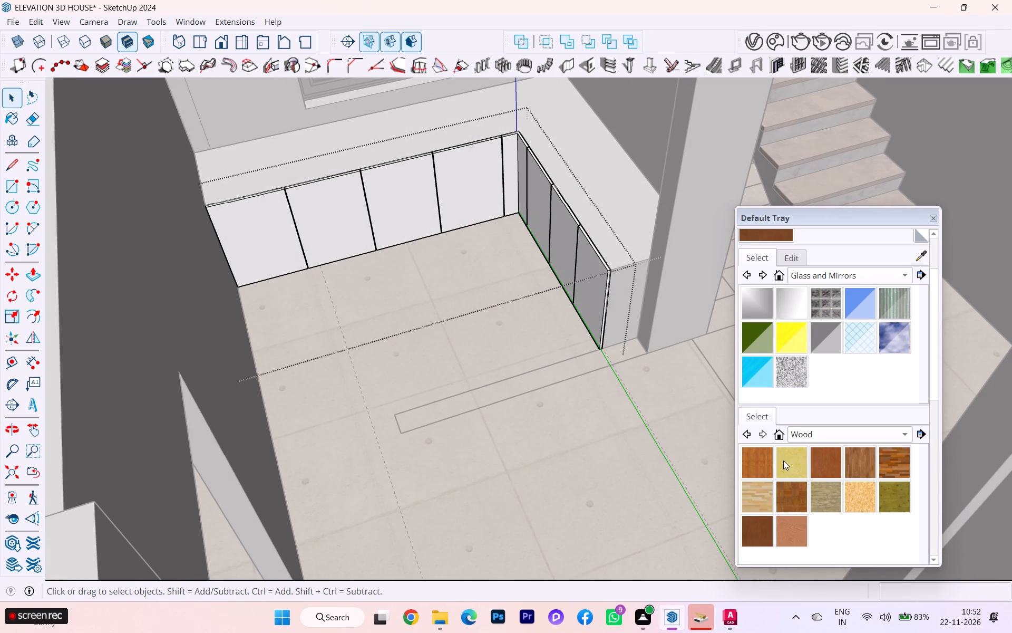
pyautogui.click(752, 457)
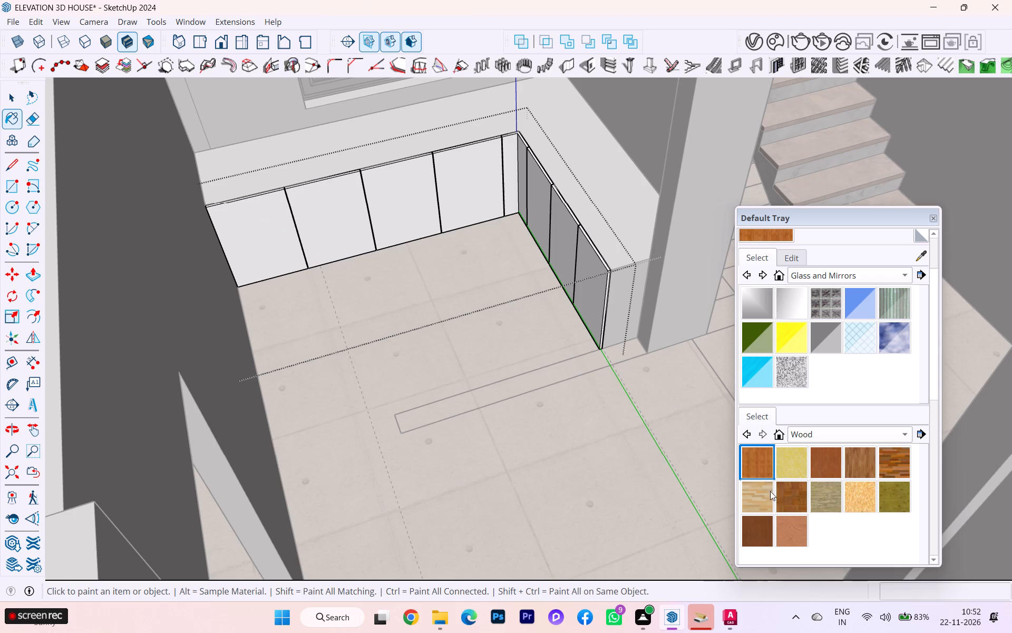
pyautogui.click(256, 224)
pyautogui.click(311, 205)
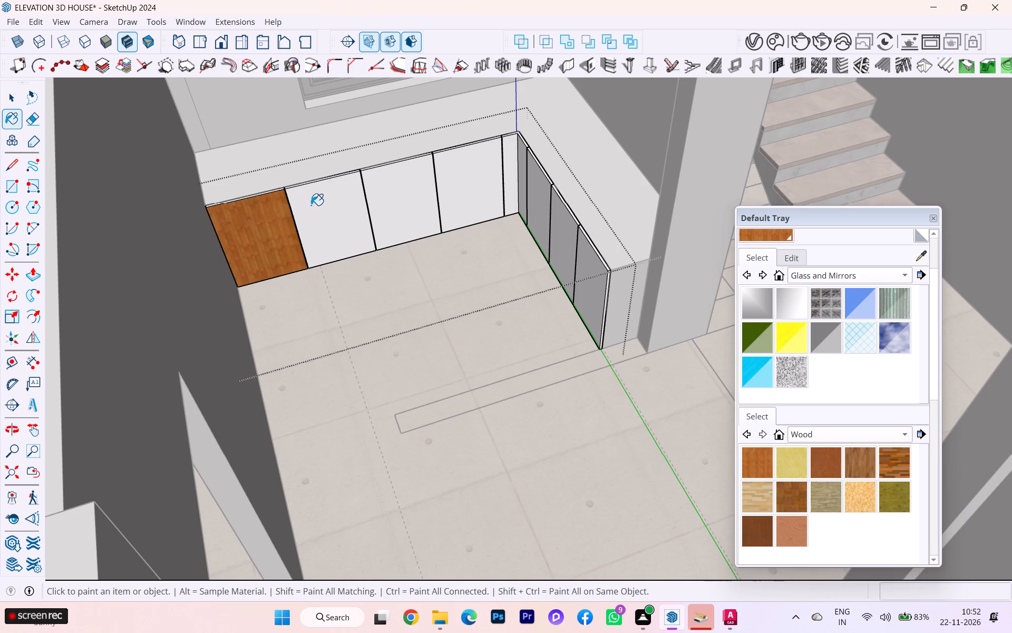
# Select all connected geometry of the L-shaped front panel and paint it with the dark reddish-brown material from the Wood collection.
pyautogui.click(6, 92)
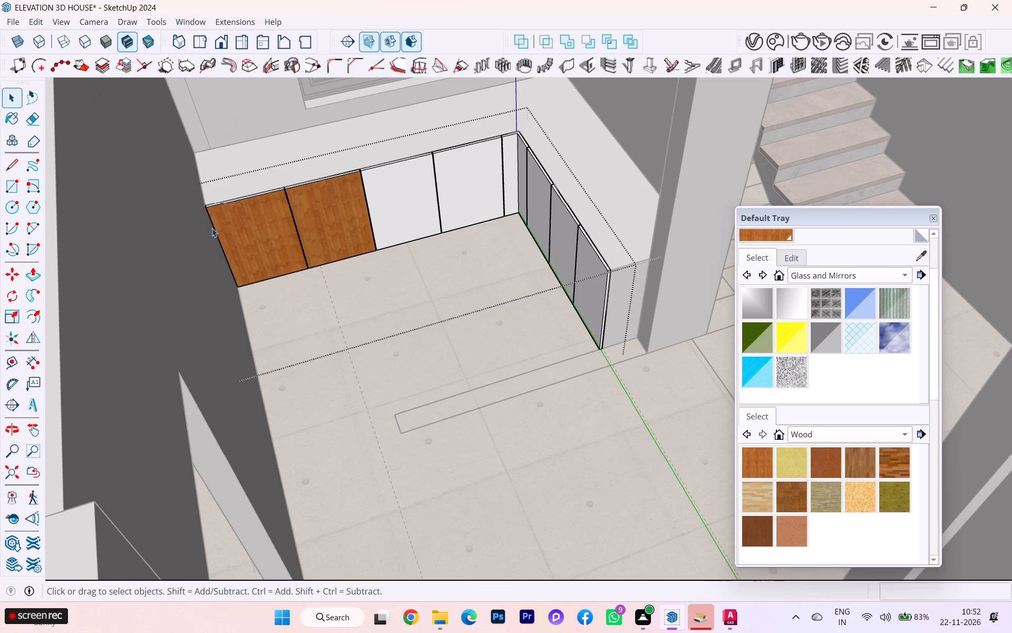
pyautogui.scroll(3, 221, 232)
pyautogui.doubleClick(264, 207)
pyautogui.click(264, 207)
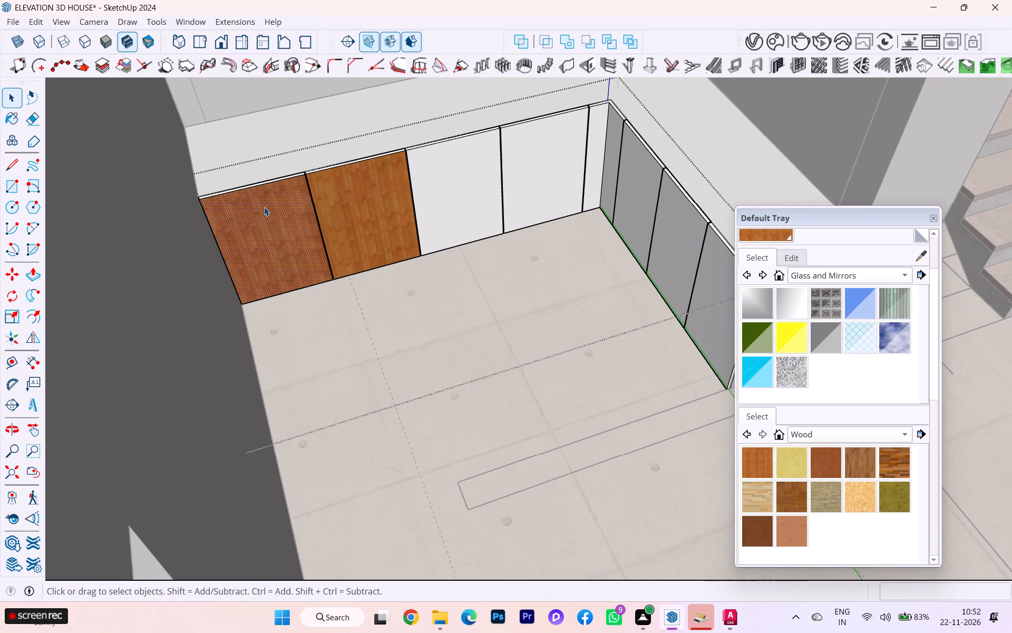
pyautogui.doubleClick(264, 207)
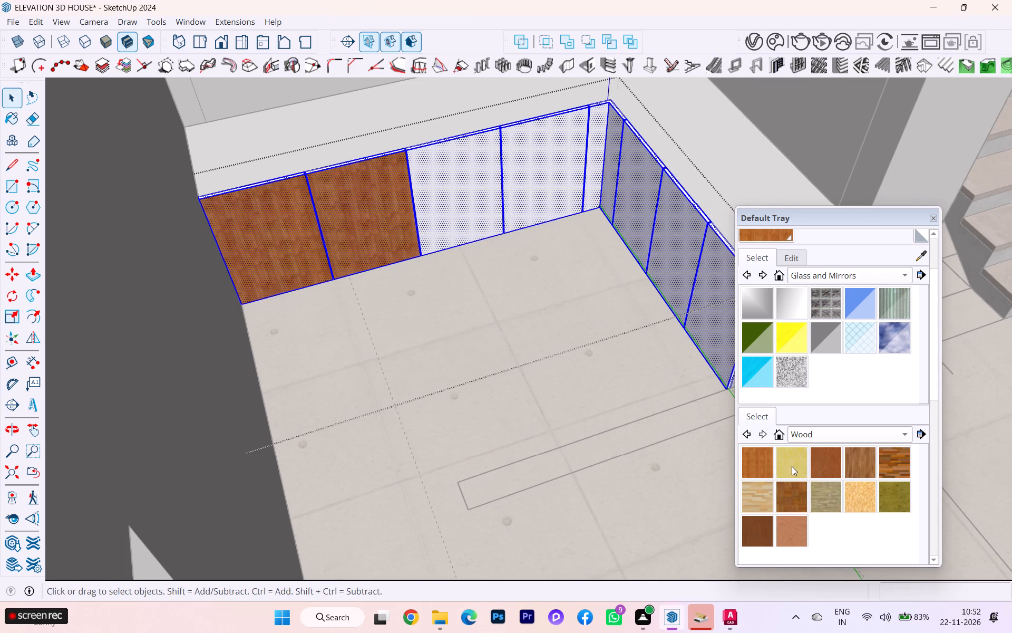
pyautogui.click(751, 461)
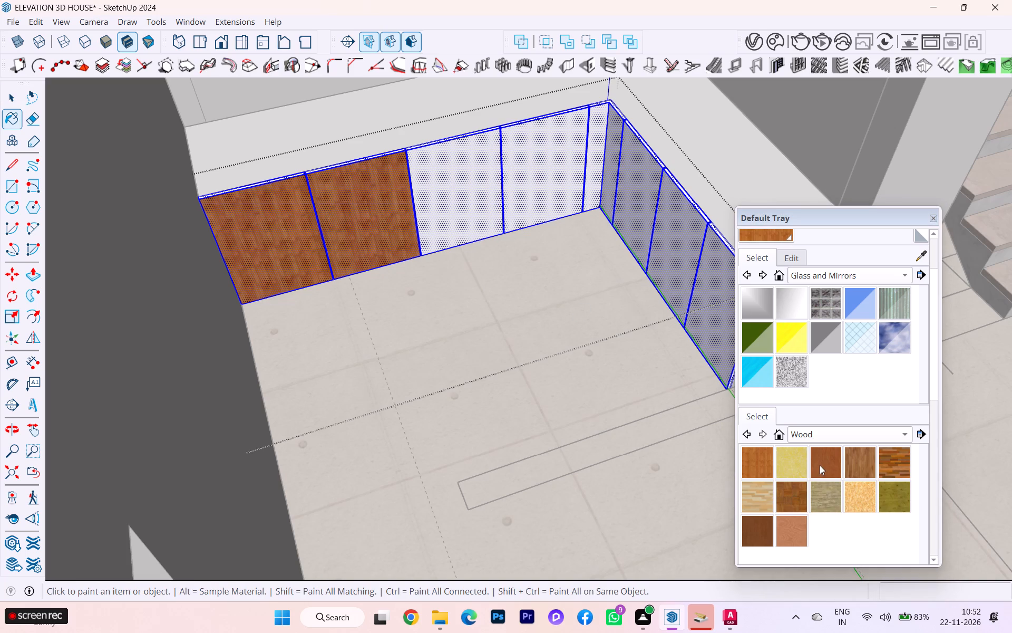
pyautogui.click(818, 462)
pyautogui.click(453, 196)
pyautogui.scroll(-2, 629, 183)
pyautogui.scroll(4, 631, 185)
pyautogui.scroll(-2, 631, 186)
pyautogui.moveTo(595, 200); pyautogui.dragTo(605, 234, button='middle')
pyautogui.click(15, 102)
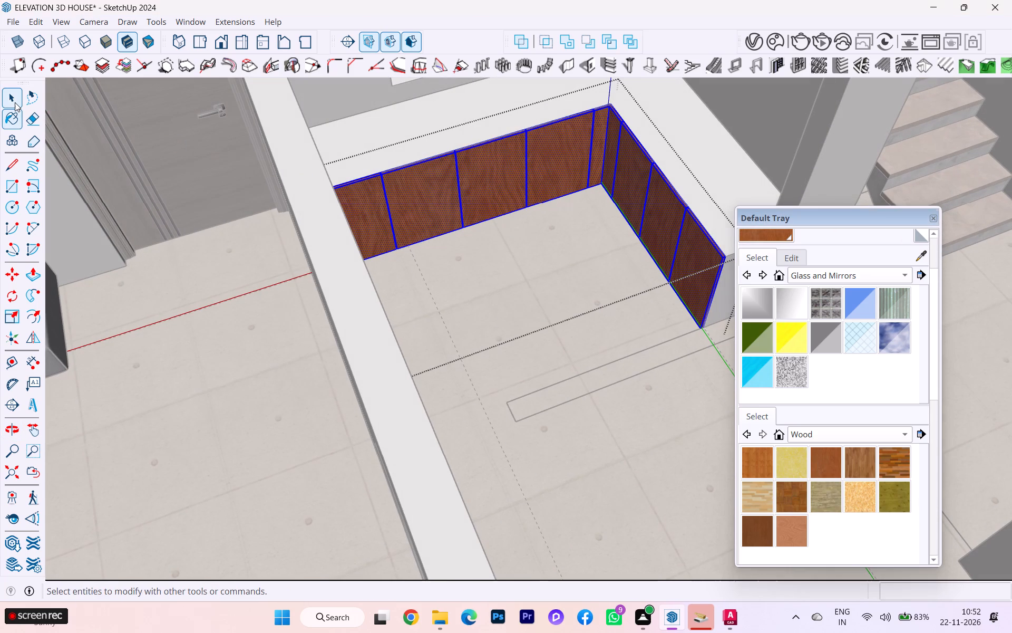
pyautogui.click(573, 359)
# Examine the wood-finished counter shutters up close and in relation to the surrounding rooms and staircase.
pyautogui.scroll(-1, 436, 189)
pyautogui.scroll(2, 436, 189)
pyautogui.scroll(-2, 436, 189)
pyautogui.scroll(7, 436, 189)
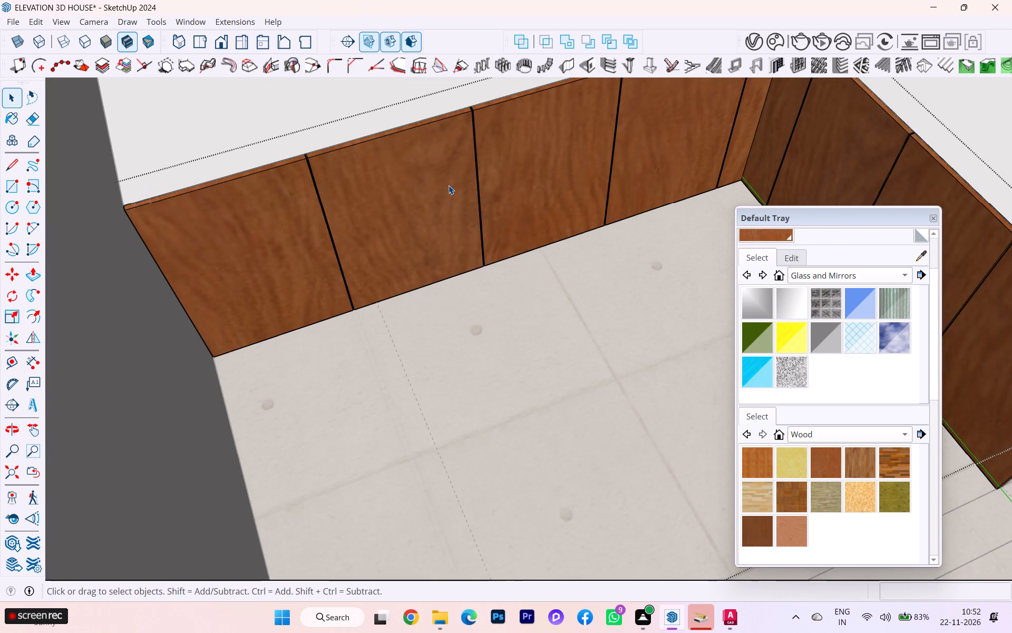
pyautogui.scroll(-1, 449, 185)
pyautogui.moveTo(449, 185); pyautogui.dragTo(510, 196, button='middle')
pyautogui.scroll(-3, 504, 203)
pyautogui.scroll(1, 501, 206)
pyautogui.scroll(-8, 501, 206)
pyautogui.scroll(2, 355, 286)
pyautogui.scroll(-1, 353, 286)
pyautogui.scroll(-5, 429, 284)
pyautogui.scroll(1, 533, 290)
pyautogui.scroll(-2, 541, 290)
pyautogui.click(10, 472)
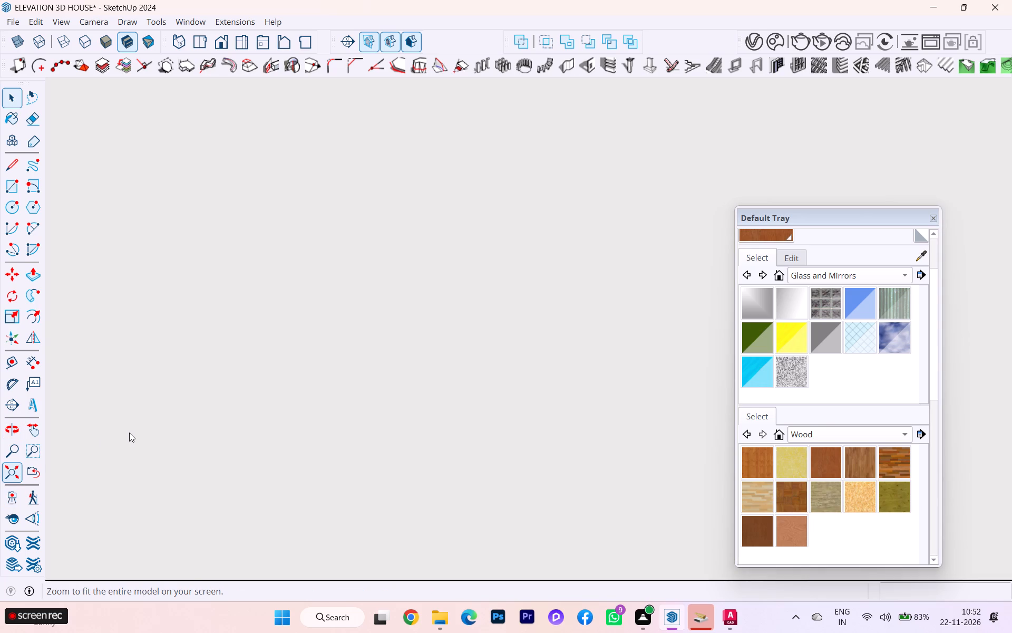
pyautogui.scroll(-5, 129, 433)
pyautogui.scroll(1, 112, 431)
pyautogui.scroll(-9, 112, 431)
pyautogui.scroll(6, 547, 202)
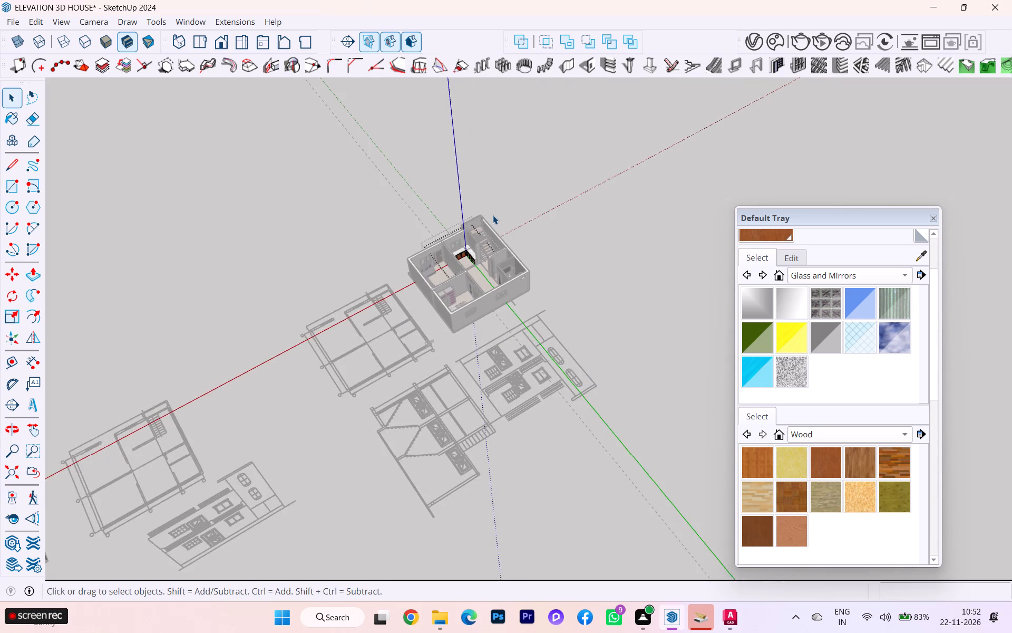
pyautogui.scroll(4, 491, 215)
pyautogui.scroll(-4, 480, 222)
pyautogui.scroll(8, 480, 222)
pyautogui.scroll(-2, 475, 237)
pyautogui.scroll(6, 475, 238)
pyautogui.scroll(-1, 466, 275)
pyautogui.scroll(3, 465, 280)
pyautogui.scroll(-1, 459, 293)
pyautogui.scroll(8, 459, 293)
pyautogui.scroll(-1, 459, 293)
pyautogui.scroll(4, 459, 293)
pyautogui.scroll(-5, 459, 293)
pyautogui.scroll(4, 459, 293)
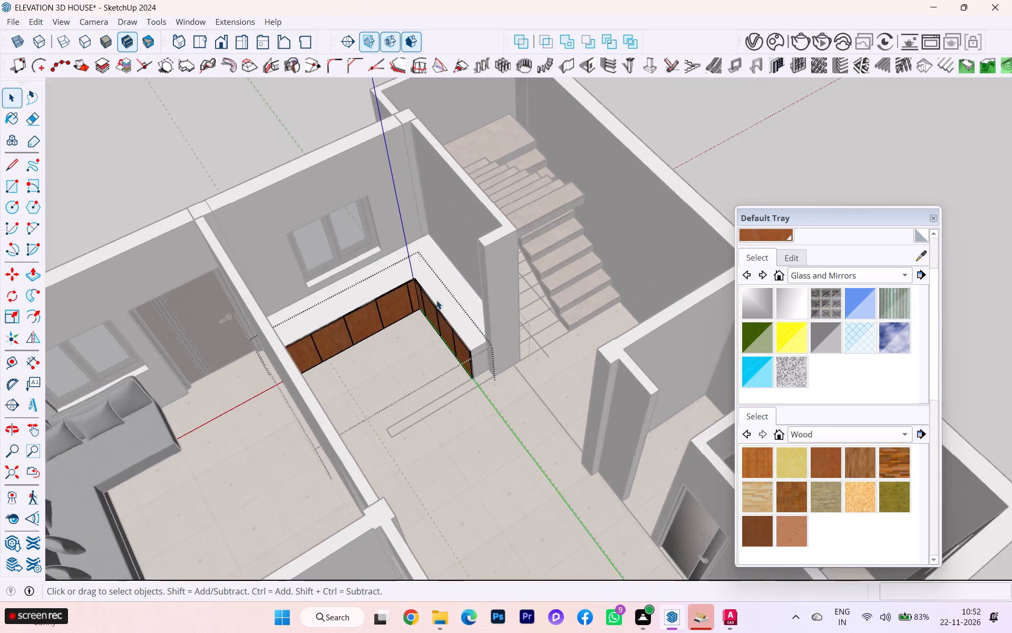
pyautogui.scroll(13, 421, 301)
pyautogui.scroll(-1, 385, 308)
pyautogui.moveTo(382, 310); pyautogui.dragTo(317, 323, button='middle')
pyautogui.scroll(-5, 446, 212)
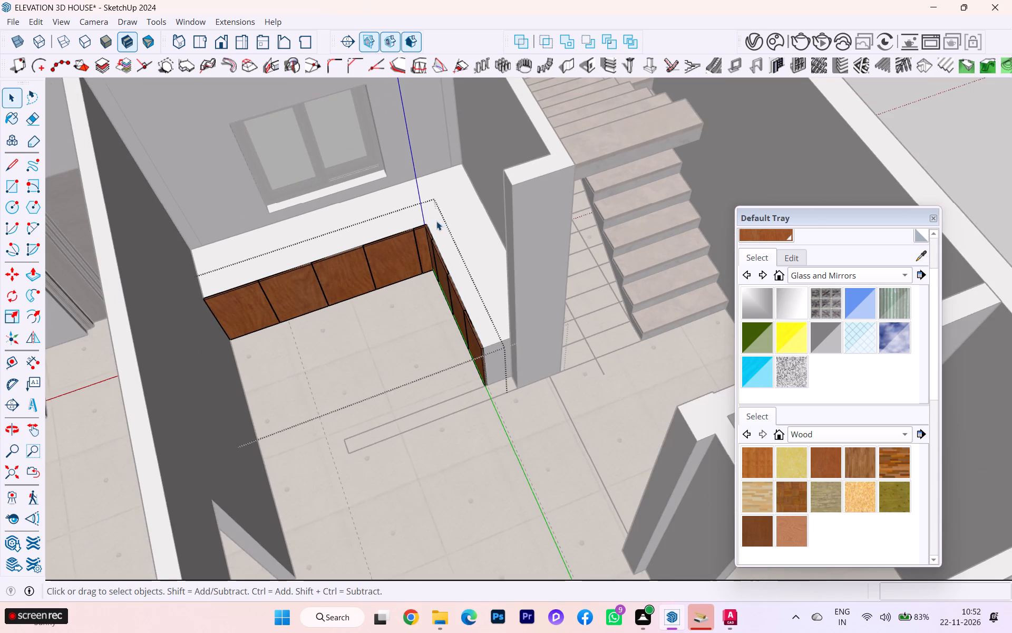
pyautogui.scroll(-4, 425, 251)
pyautogui.click(317, 251)
pyautogui.scroll(-2, 357, 263)
pyautogui.scroll(1, 364, 265)
pyautogui.scroll(-2, 367, 266)
pyautogui.scroll(1, 464, 282)
pyautogui.scroll(-2, 474, 282)
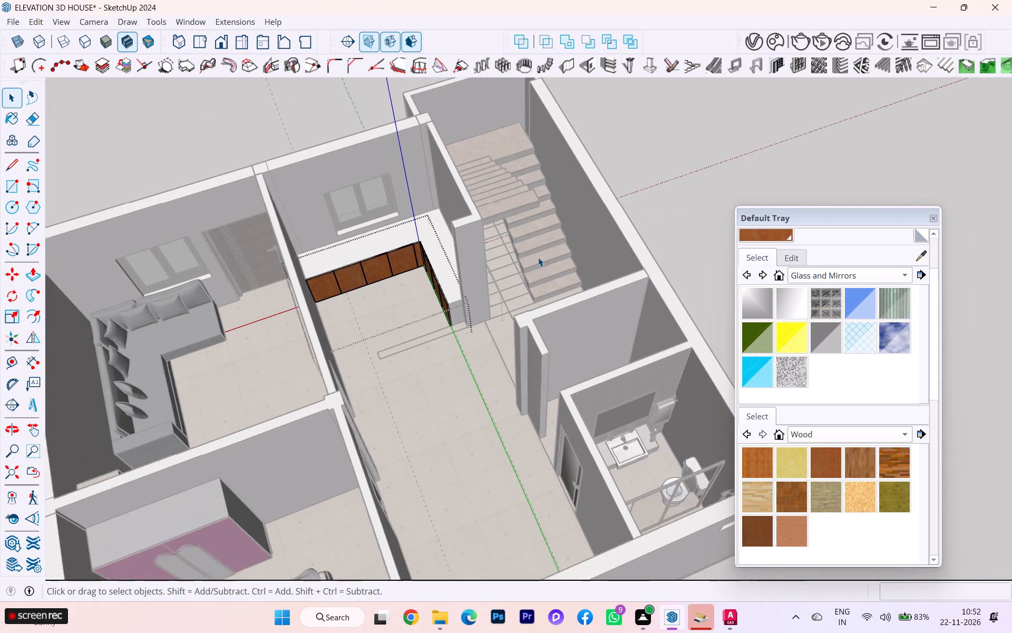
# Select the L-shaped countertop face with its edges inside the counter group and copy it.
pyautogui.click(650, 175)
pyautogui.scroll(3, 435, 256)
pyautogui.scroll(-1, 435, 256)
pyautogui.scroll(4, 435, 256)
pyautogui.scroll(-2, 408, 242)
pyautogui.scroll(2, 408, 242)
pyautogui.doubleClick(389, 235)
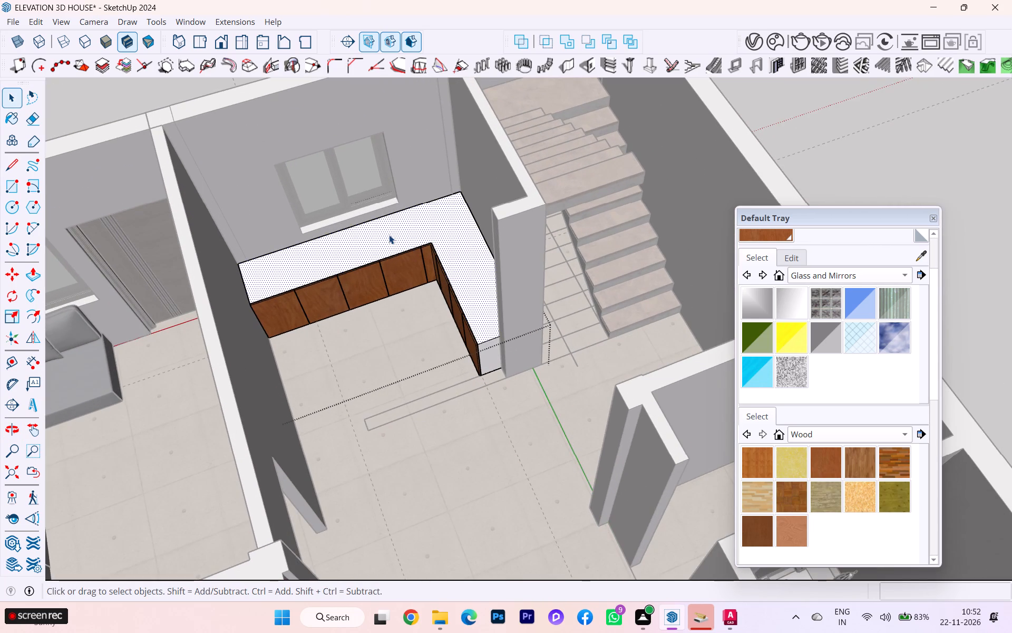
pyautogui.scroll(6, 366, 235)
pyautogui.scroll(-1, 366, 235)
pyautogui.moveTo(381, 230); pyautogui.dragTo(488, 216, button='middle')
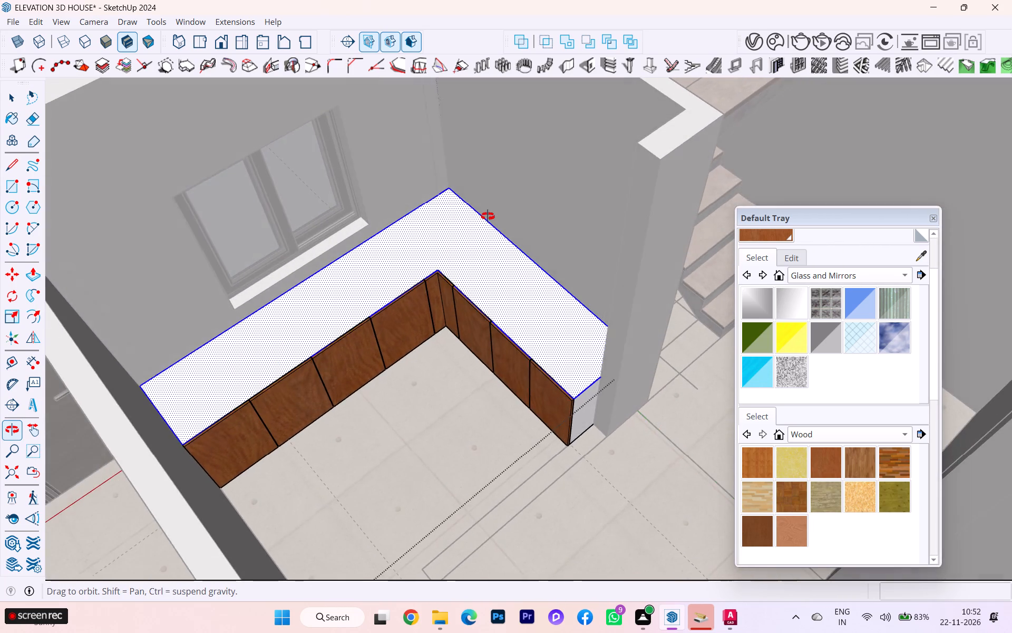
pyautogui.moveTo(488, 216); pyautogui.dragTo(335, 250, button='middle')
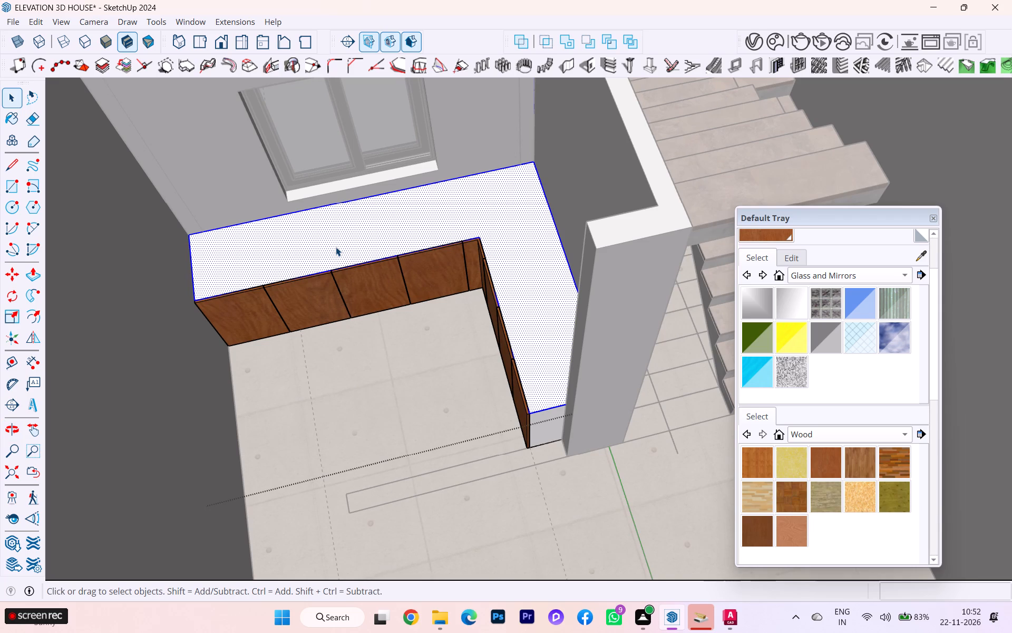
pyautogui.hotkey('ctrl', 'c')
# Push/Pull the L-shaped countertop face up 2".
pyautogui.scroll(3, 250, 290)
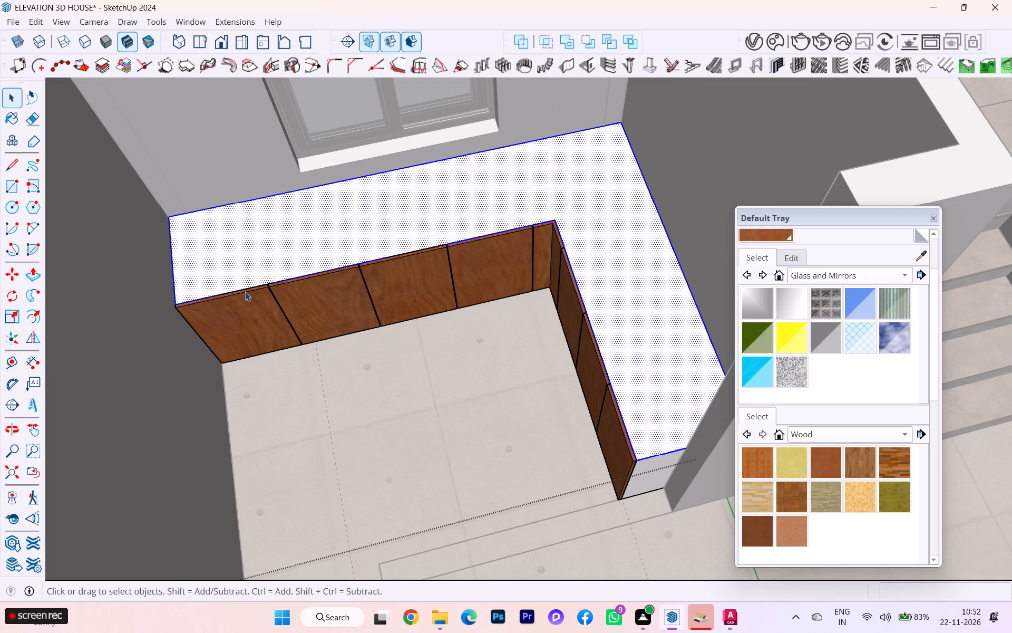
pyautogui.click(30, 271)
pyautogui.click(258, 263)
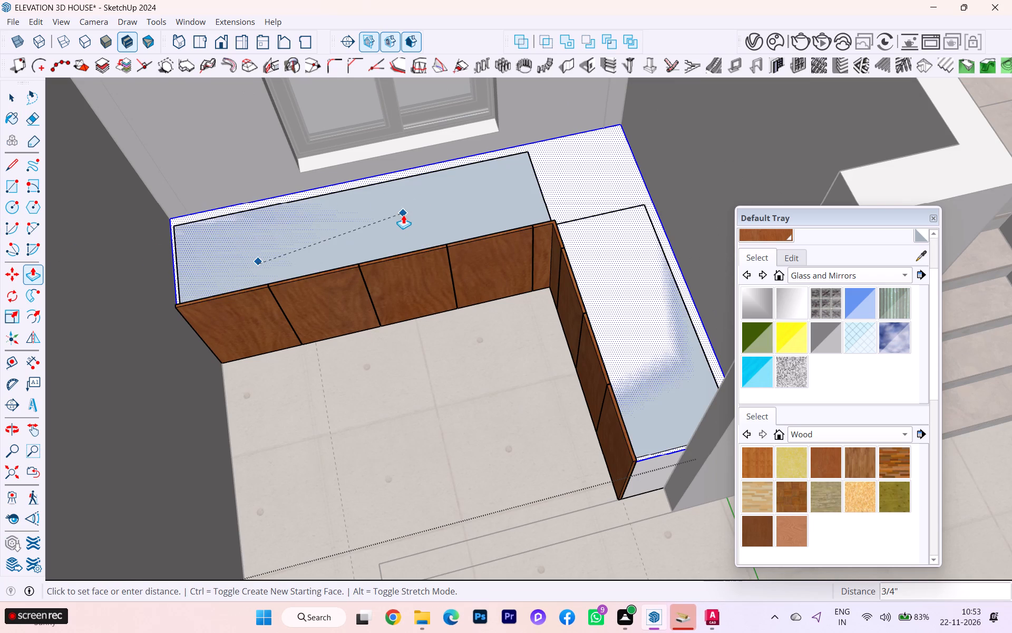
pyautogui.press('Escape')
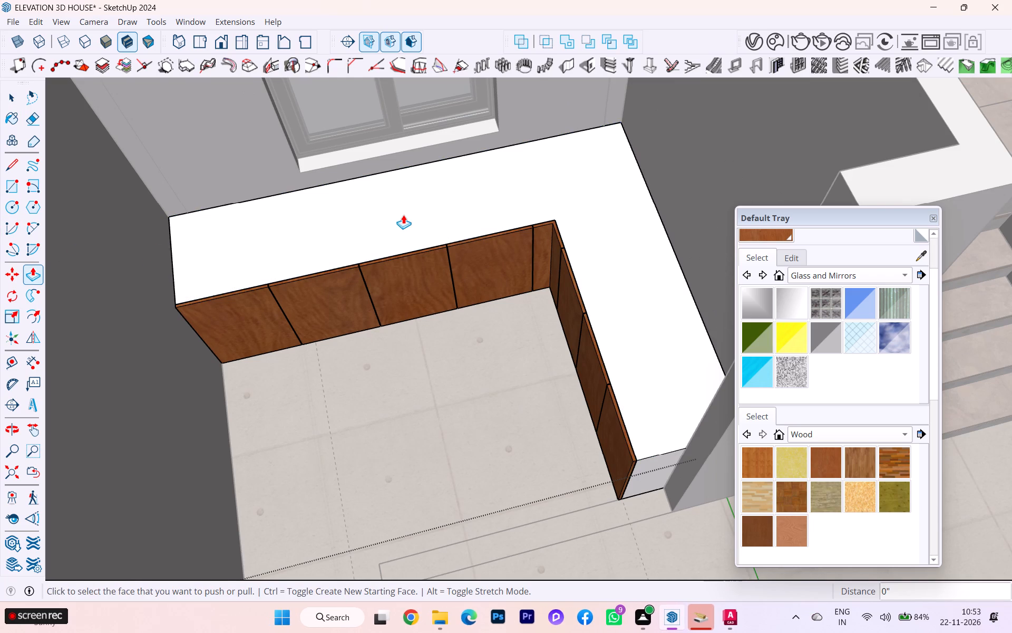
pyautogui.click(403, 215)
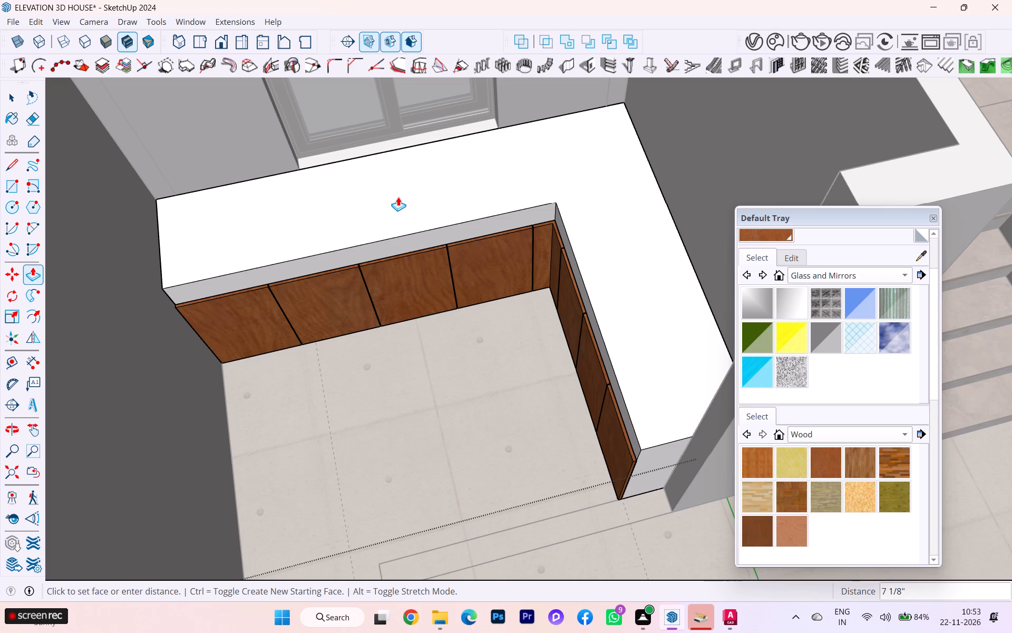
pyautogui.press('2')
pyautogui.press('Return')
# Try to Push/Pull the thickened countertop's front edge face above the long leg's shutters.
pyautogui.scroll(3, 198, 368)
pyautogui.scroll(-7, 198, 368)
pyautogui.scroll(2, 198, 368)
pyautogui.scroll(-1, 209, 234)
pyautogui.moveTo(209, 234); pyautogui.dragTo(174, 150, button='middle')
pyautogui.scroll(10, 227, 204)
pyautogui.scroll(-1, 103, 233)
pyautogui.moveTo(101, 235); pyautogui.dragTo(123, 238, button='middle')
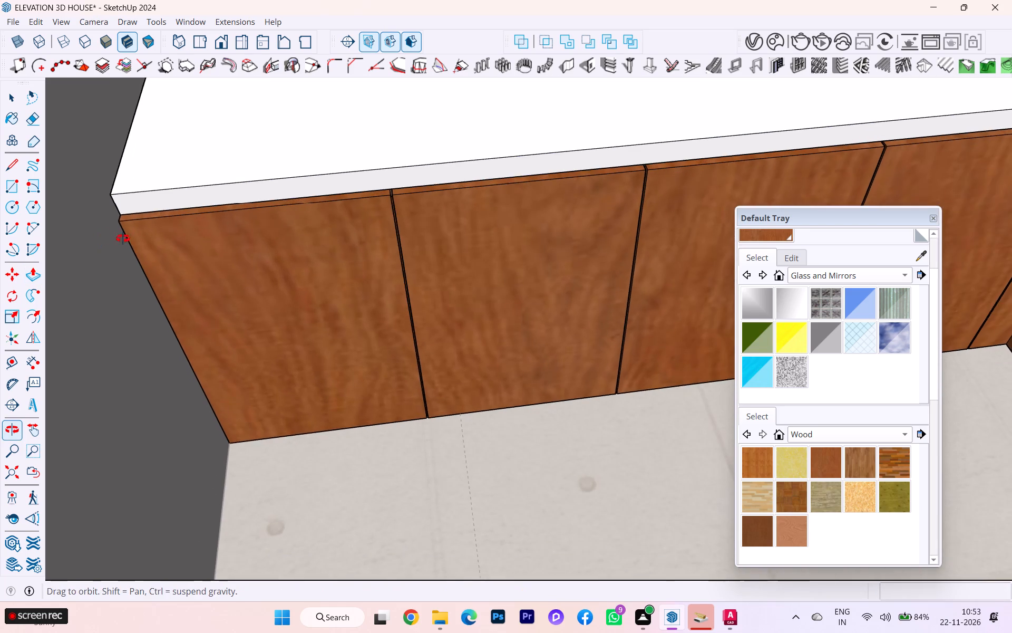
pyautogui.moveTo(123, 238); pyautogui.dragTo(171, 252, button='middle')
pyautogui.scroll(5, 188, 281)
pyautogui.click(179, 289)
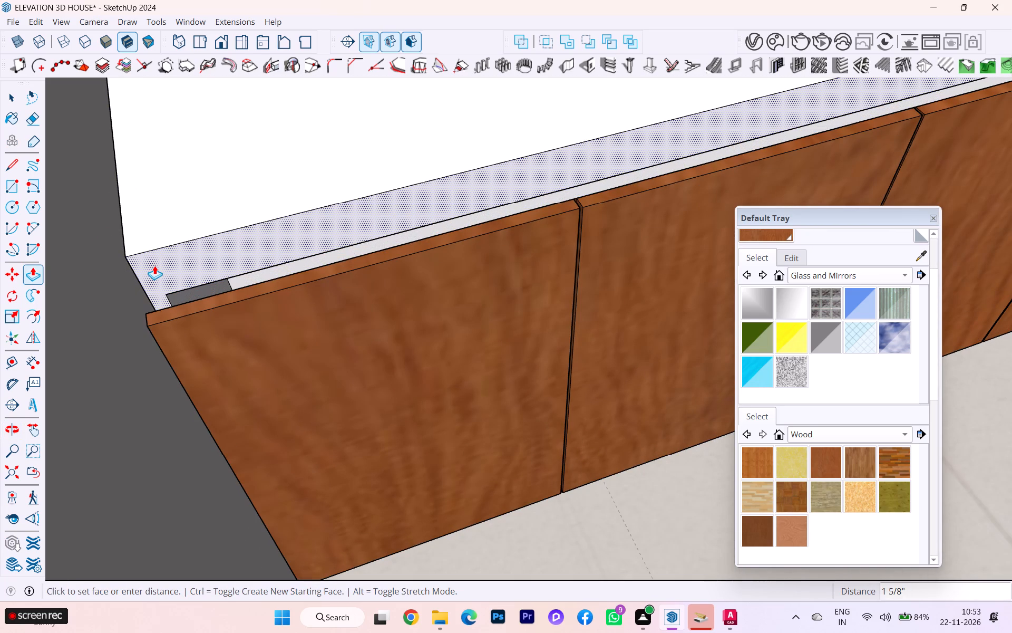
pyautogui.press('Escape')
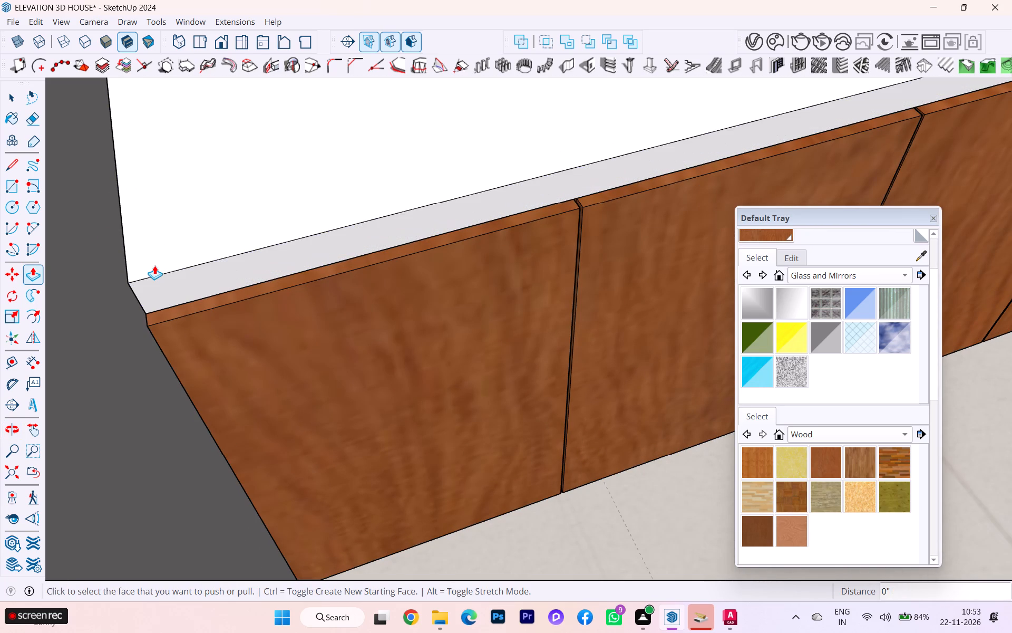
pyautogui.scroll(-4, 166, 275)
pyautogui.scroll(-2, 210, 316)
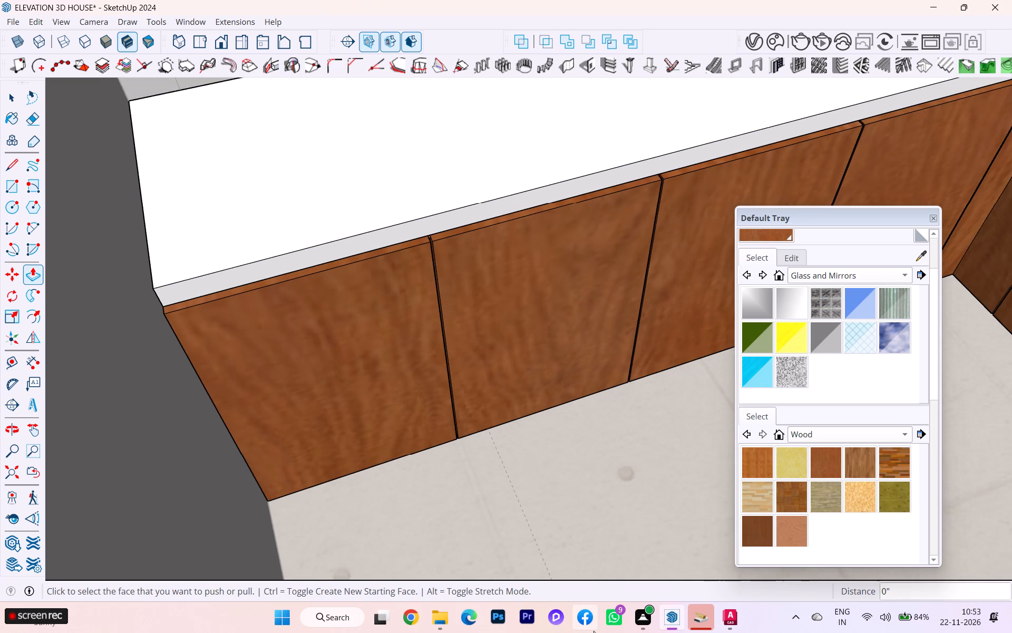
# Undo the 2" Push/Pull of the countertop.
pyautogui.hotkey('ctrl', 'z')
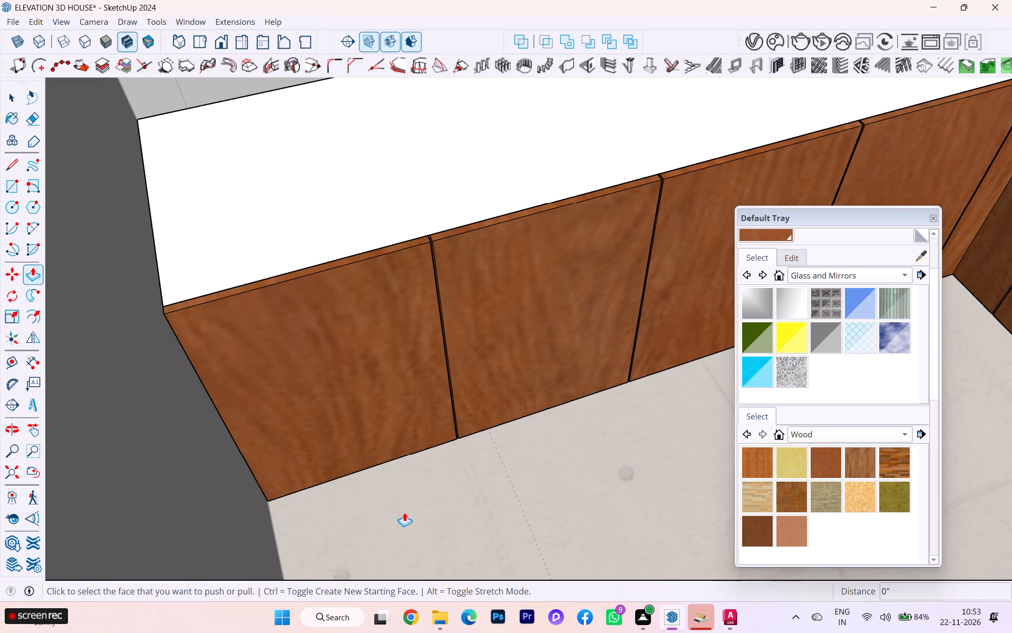
# Copy the L-shaped countertop with all its connected geometry, close its inner group and paste the copy in place.
pyautogui.click(11, 98)
pyautogui.tripleClick(223, 236)
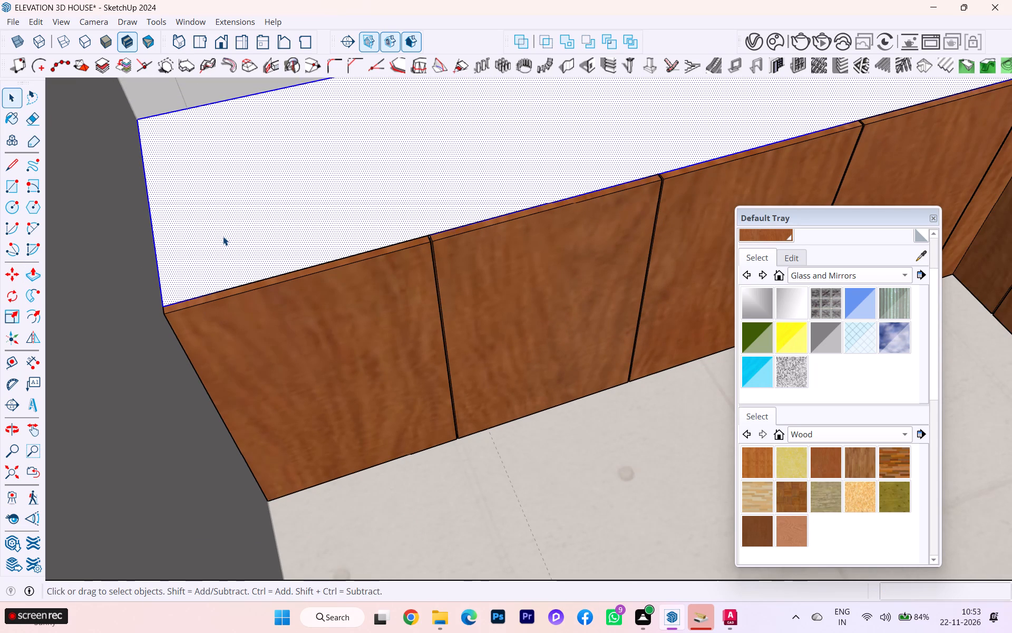
pyautogui.scroll(-12, 223, 238)
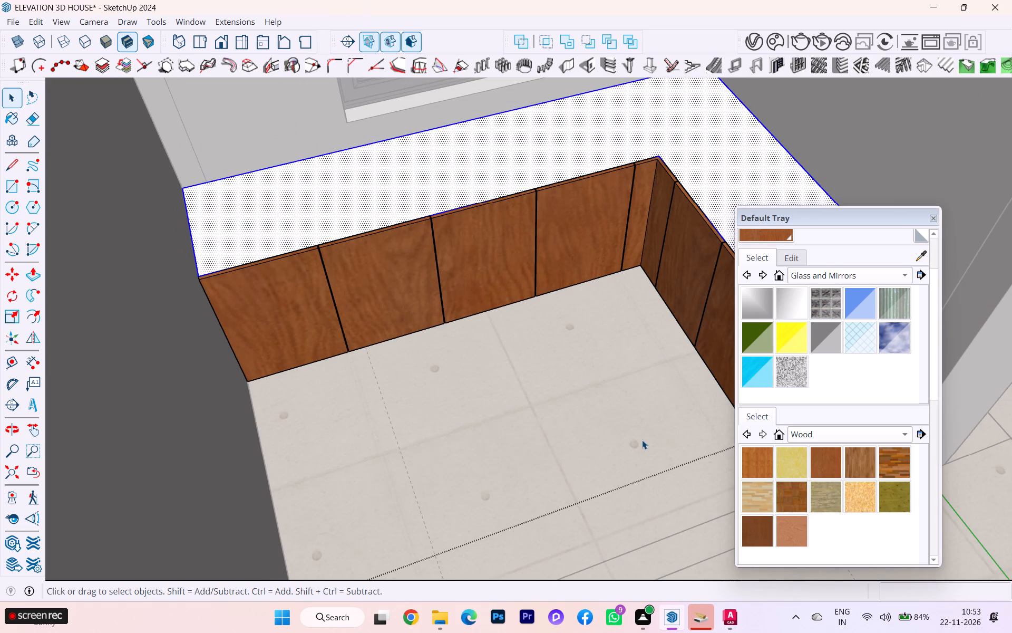
pyautogui.hotkey('ctrl', 'c')
pyautogui.scroll(-4, 521, 380)
pyautogui.scroll(2, 522, 381)
pyautogui.scroll(-1, 522, 381)
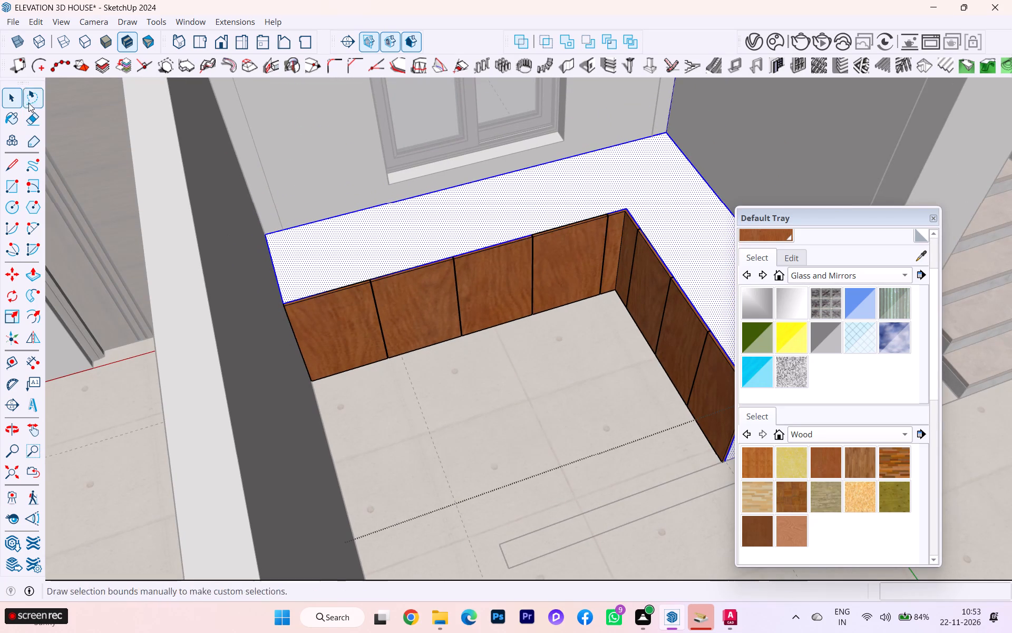
pyautogui.click(11, 98)
pyautogui.click(512, 498)
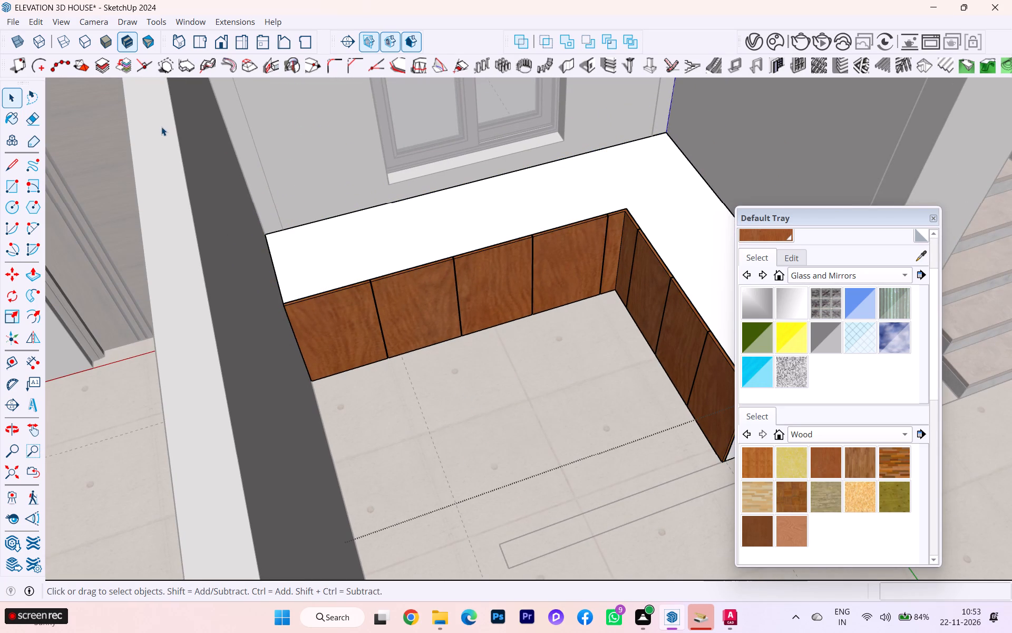
pyautogui.click(37, 17)
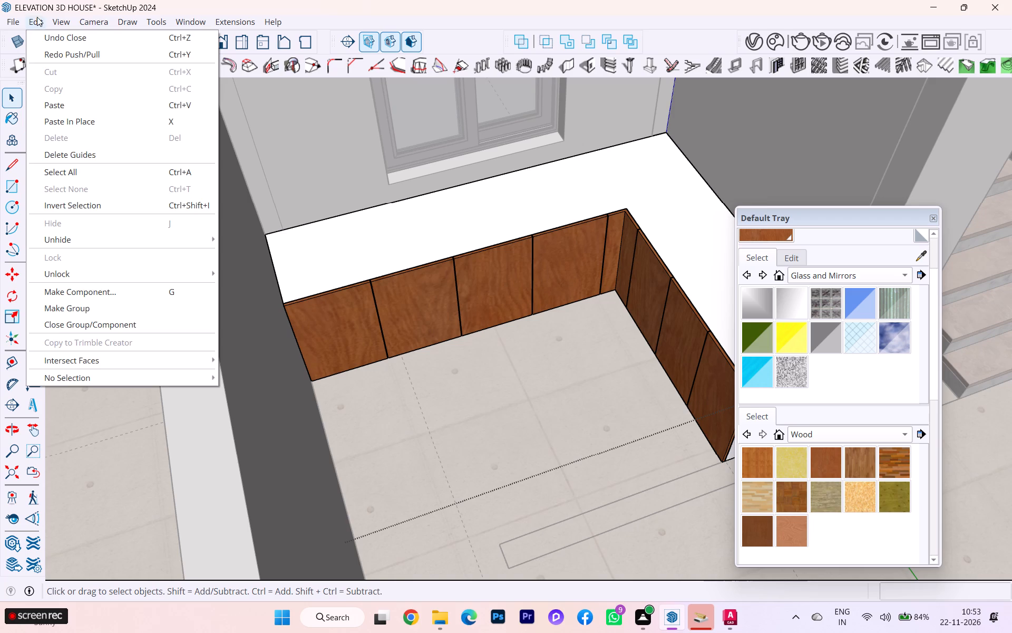
pyautogui.click(86, 116)
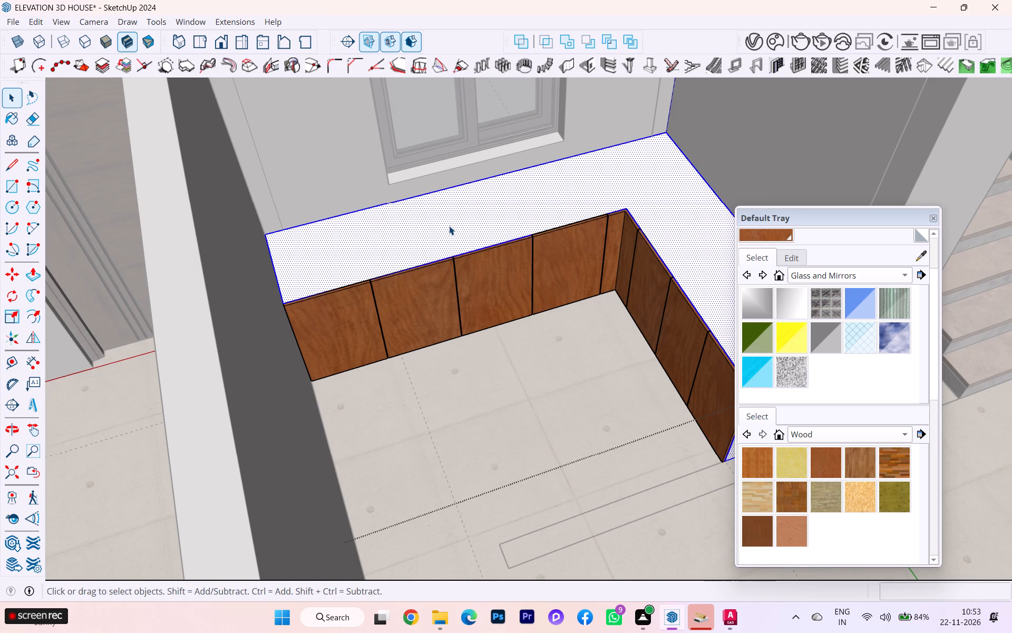
# Make the pasted countertop copy a group.
pyautogui.rightClick(449, 226)
pyautogui.click(526, 128)
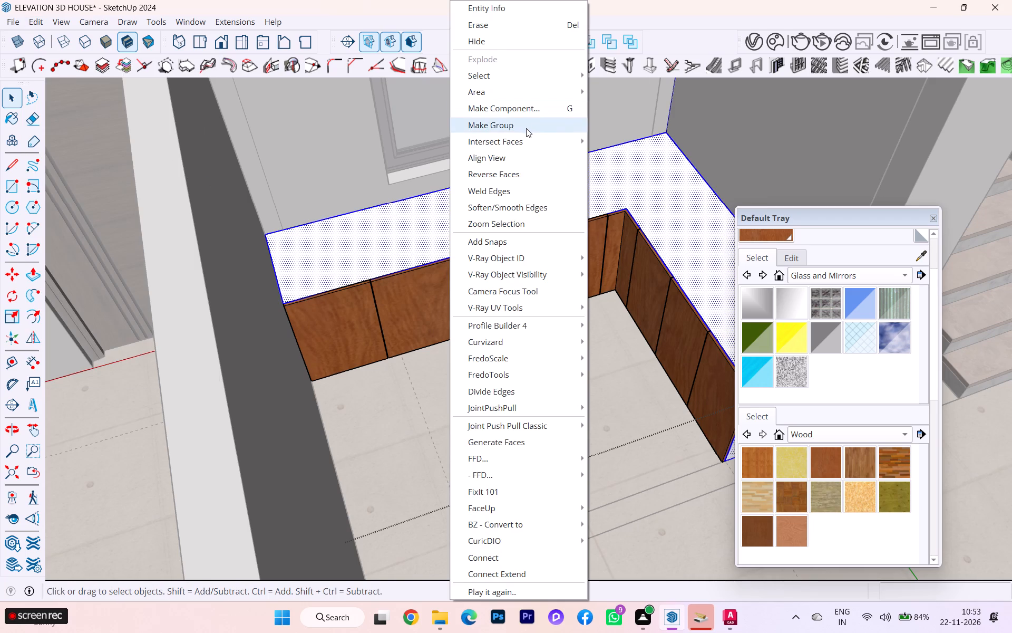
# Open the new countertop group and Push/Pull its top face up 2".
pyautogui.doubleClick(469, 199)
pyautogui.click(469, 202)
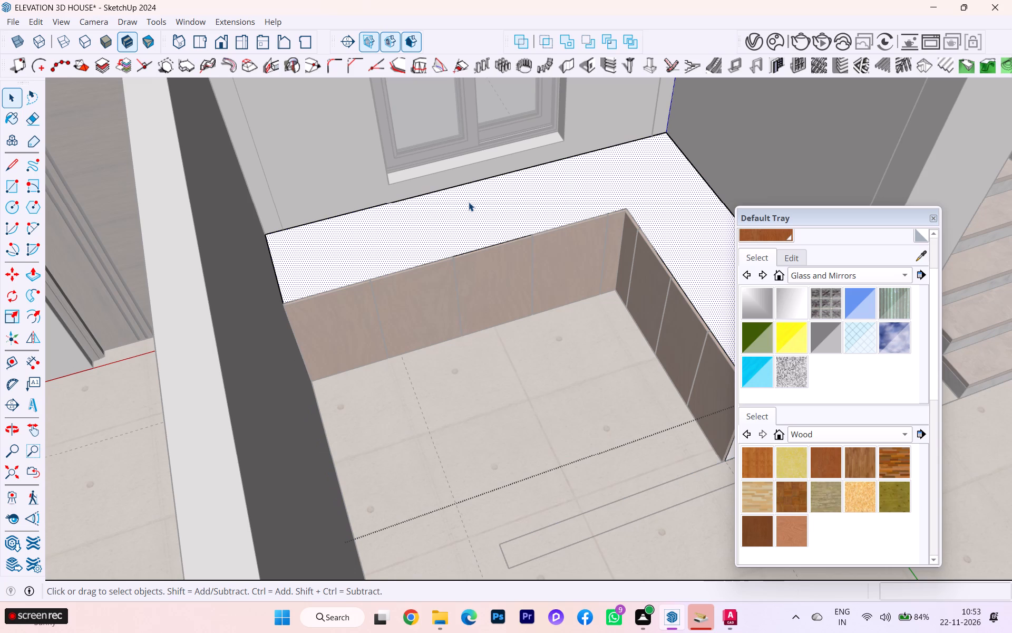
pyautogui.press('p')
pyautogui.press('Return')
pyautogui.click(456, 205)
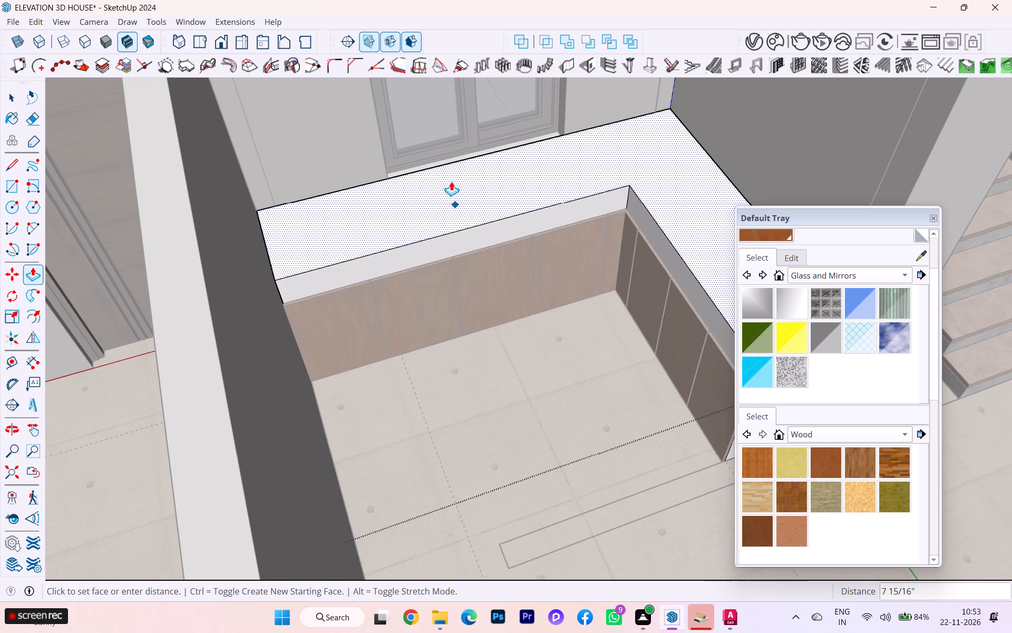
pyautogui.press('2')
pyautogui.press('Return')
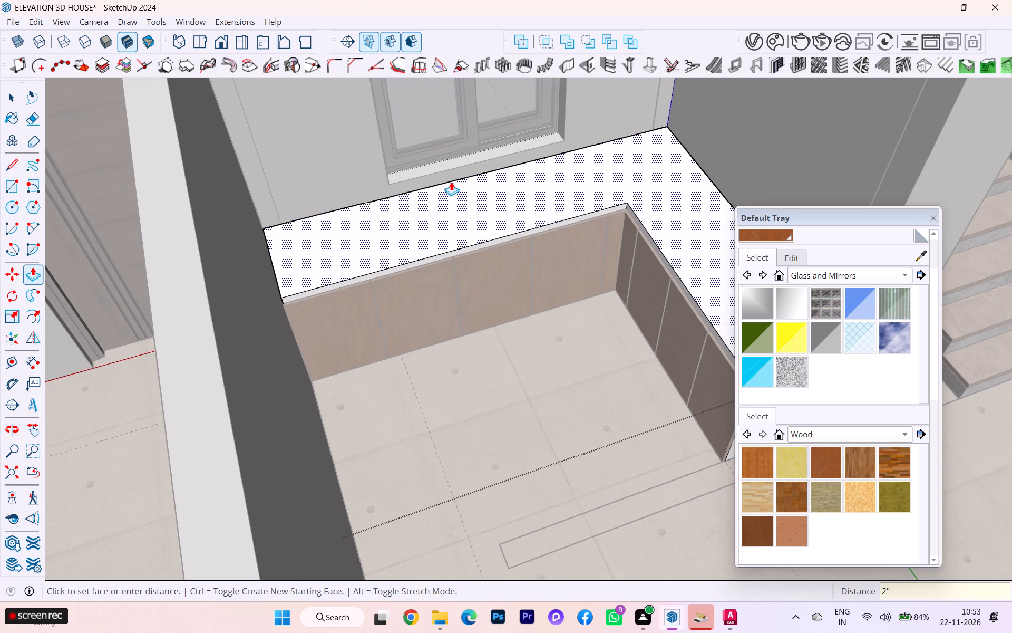
# Close the open groups and examine the countertop slab above the shutters and in relation to the neighbouring rooms.
pyautogui.scroll(2, 292, 320)
pyautogui.scroll(-1, 292, 320)
pyautogui.scroll(2, 292, 320)
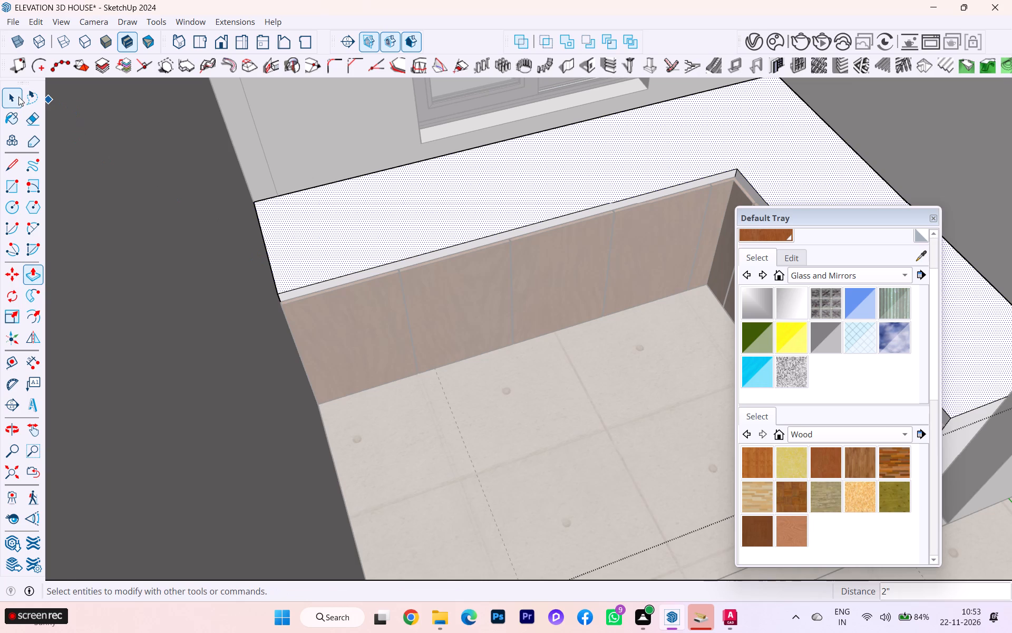
pyautogui.click(18, 97)
pyautogui.click(346, 283)
pyautogui.scroll(4, 346, 283)
pyautogui.scroll(-2, 343, 285)
pyautogui.middleClick(343, 285)
pyautogui.scroll(-10, 598, 316)
pyautogui.scroll(1, 599, 318)
pyautogui.scroll(-2, 599, 318)
pyautogui.moveTo(518, 317); pyautogui.dragTo(439, 325, button='middle')
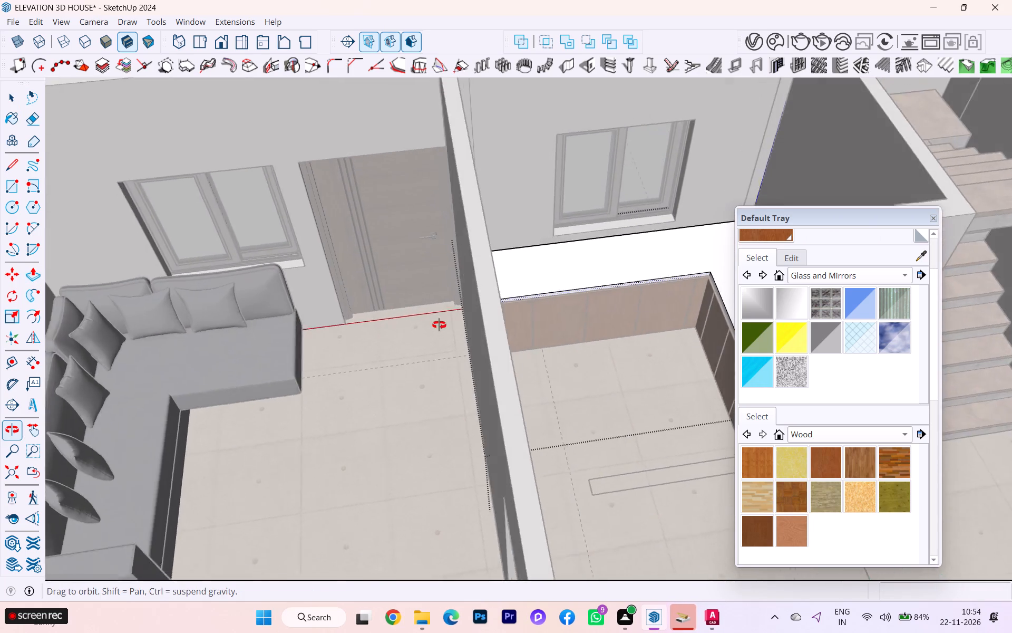
pyautogui.moveTo(439, 325); pyautogui.dragTo(362, 331, button='middle')
pyautogui.scroll(3, 611, 302)
pyautogui.scroll(-3, 322, 287)
pyautogui.scroll(1, 286, 285)
pyautogui.scroll(-1, 485, 329)
pyautogui.moveTo(589, 339); pyautogui.dragTo(724, 368, button='middle')
pyautogui.click(353, 376)
pyautogui.scroll(-1, 398, 373)
pyautogui.scroll(7, 398, 373)
pyautogui.scroll(-3, 398, 373)
pyautogui.scroll(7, 399, 377)
pyautogui.scroll(-2, 310, 224)
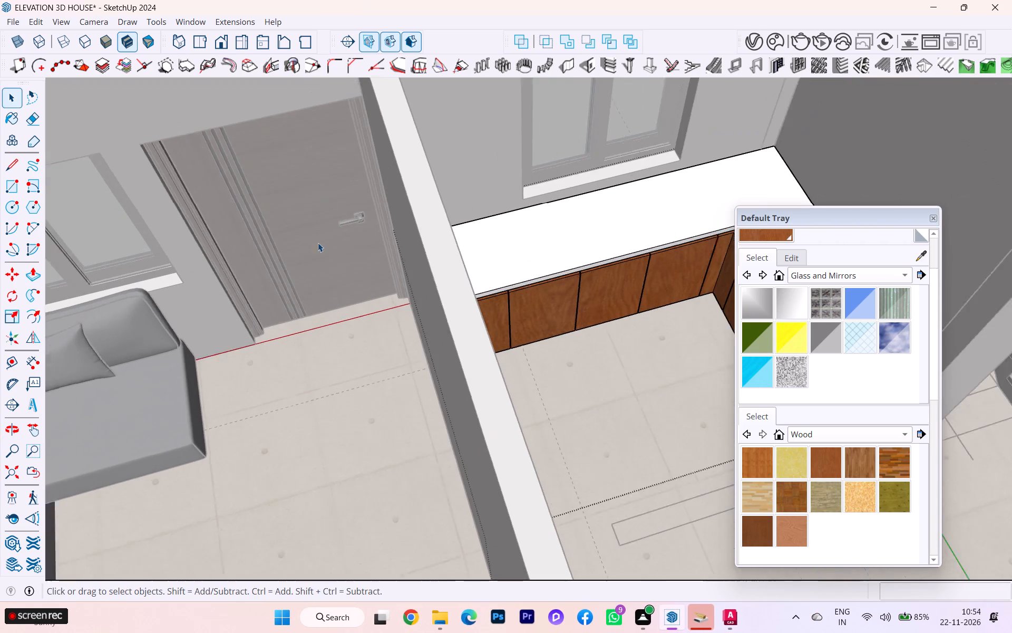
pyautogui.scroll(-9, 318, 243)
pyautogui.scroll(1, 325, 342)
pyautogui.scroll(-1, 325, 342)
pyautogui.click(264, 158)
pyautogui.scroll(-1, 413, 250)
pyautogui.scroll(3, 413, 251)
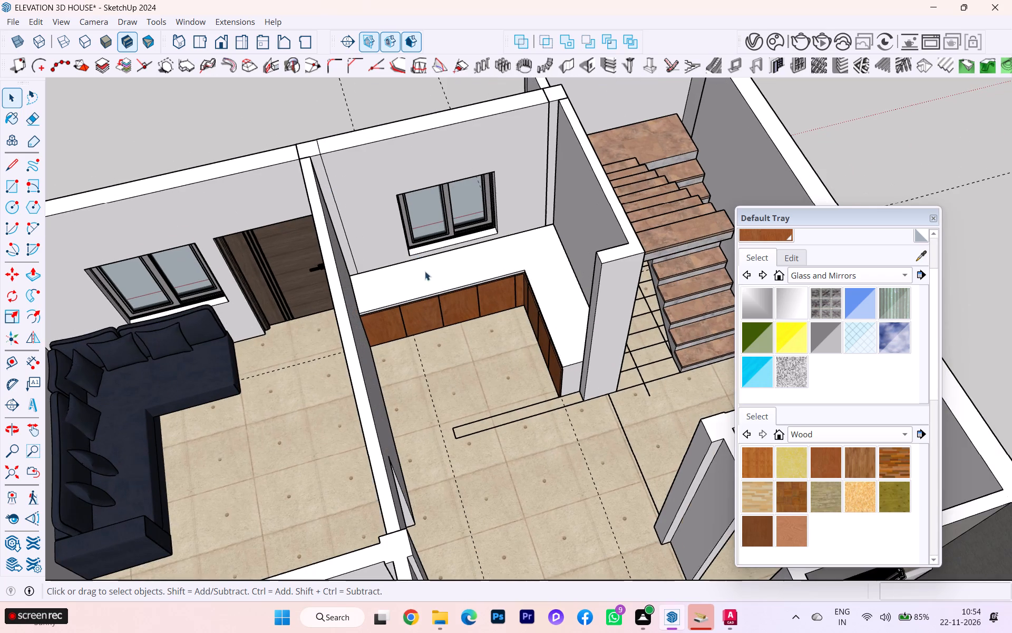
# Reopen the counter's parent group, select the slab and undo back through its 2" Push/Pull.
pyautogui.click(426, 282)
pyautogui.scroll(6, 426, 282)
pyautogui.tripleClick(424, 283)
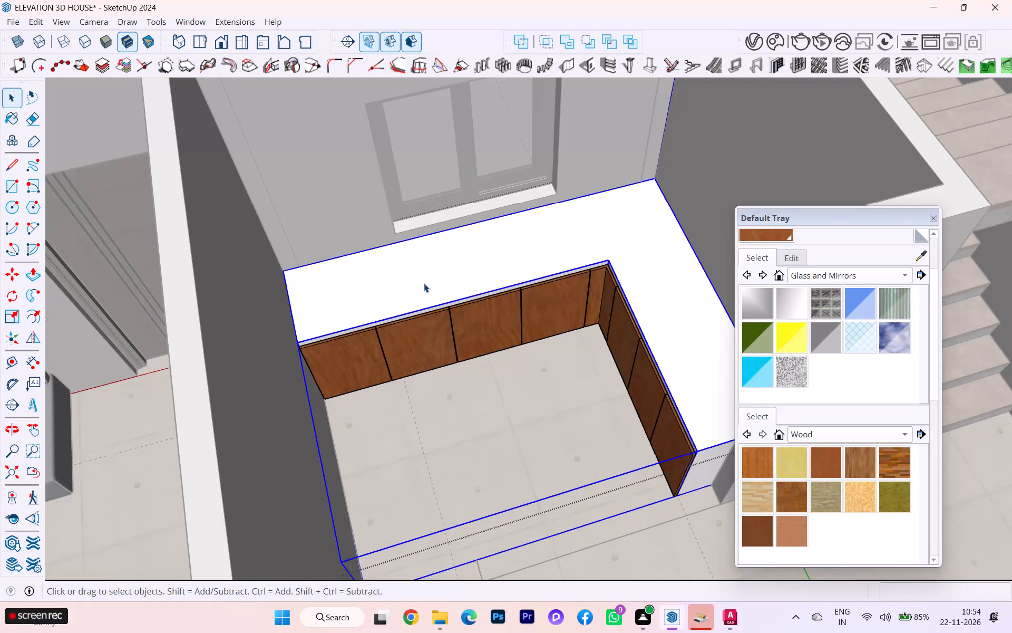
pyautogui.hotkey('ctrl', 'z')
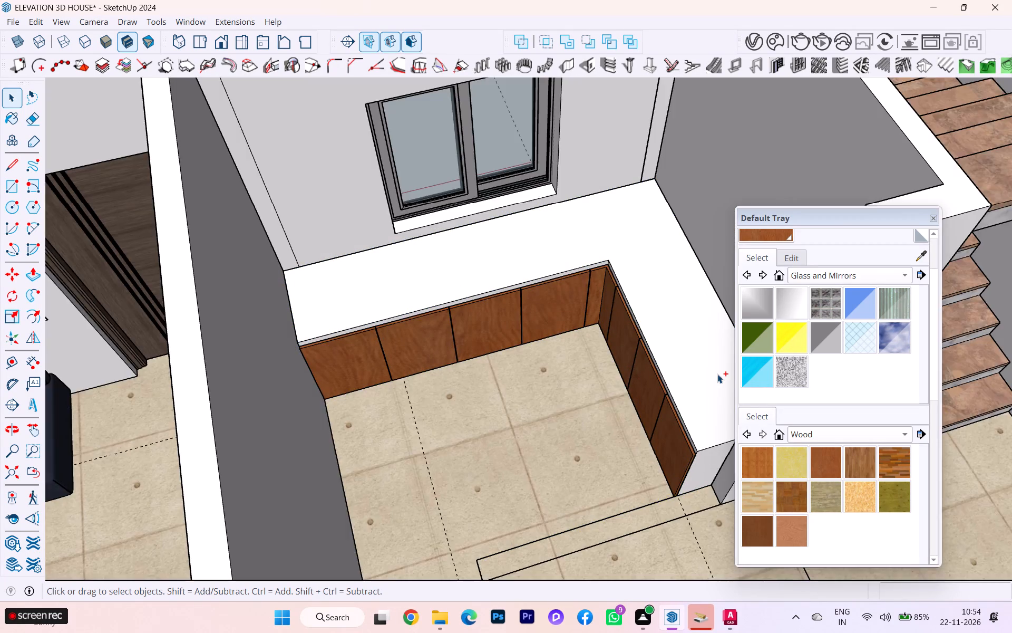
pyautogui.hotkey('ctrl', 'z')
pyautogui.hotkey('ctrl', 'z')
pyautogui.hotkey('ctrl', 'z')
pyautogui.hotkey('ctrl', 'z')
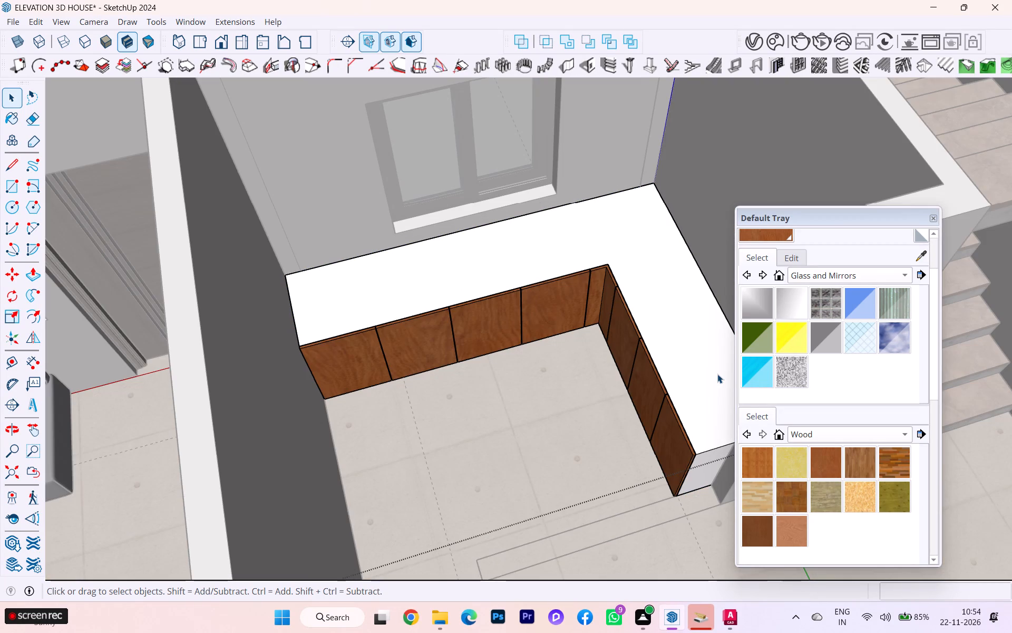
# Examine the L-shaped counter within the room and close its group.
pyautogui.scroll(-3, 628, 397)
pyautogui.scroll(2, 528, 418)
pyautogui.scroll(-2, 527, 418)
pyautogui.scroll(2, 508, 366)
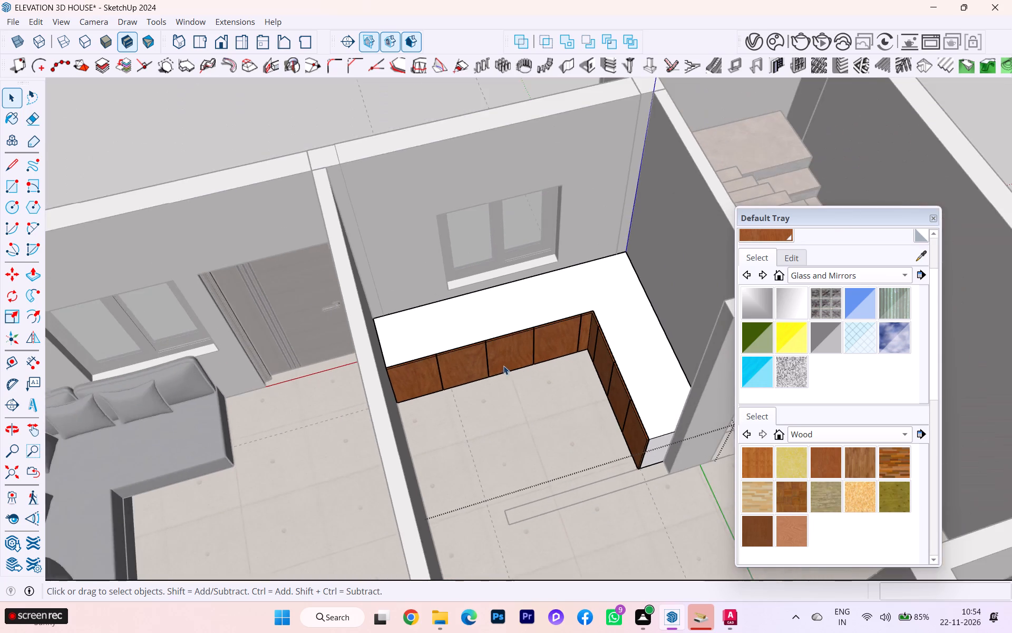
pyautogui.scroll(6, 503, 366)
pyautogui.scroll(2, 426, 360)
pyautogui.scroll(-10, 425, 356)
pyautogui.scroll(2, 495, 375)
pyautogui.scroll(-1, 495, 375)
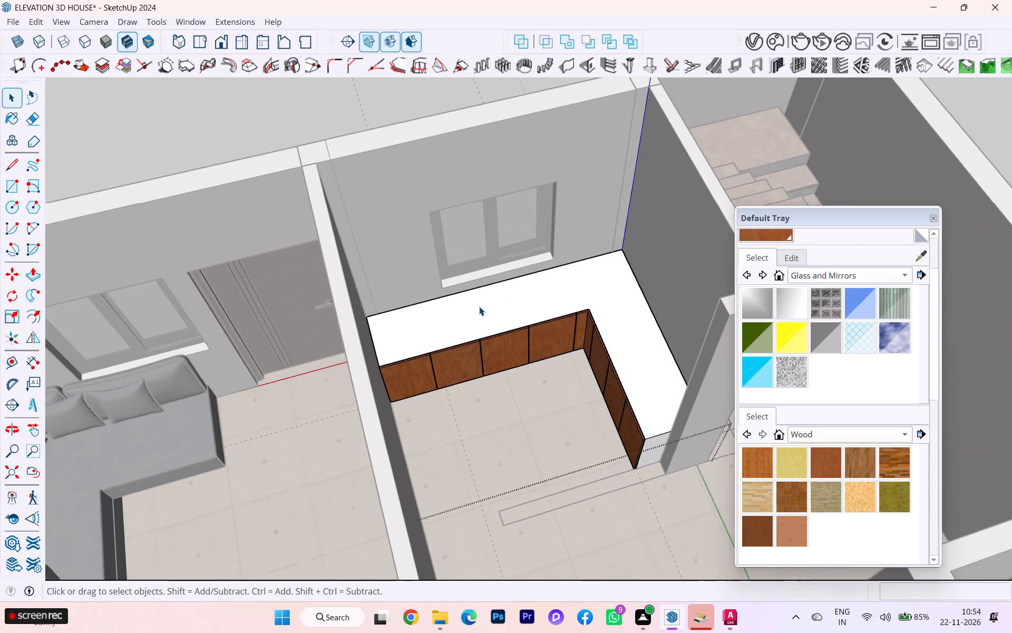
pyautogui.click(262, 140)
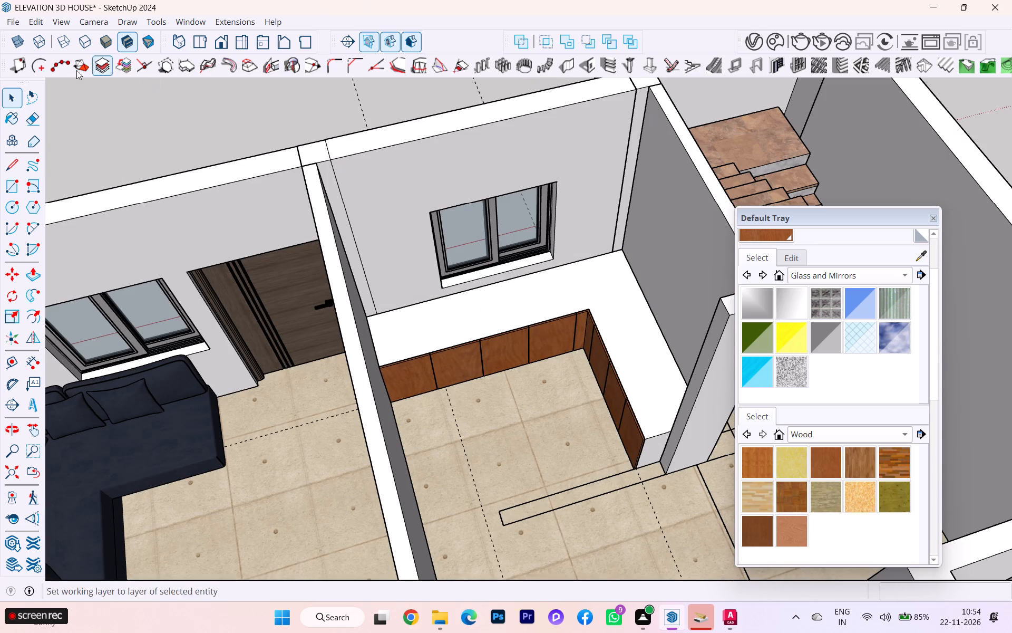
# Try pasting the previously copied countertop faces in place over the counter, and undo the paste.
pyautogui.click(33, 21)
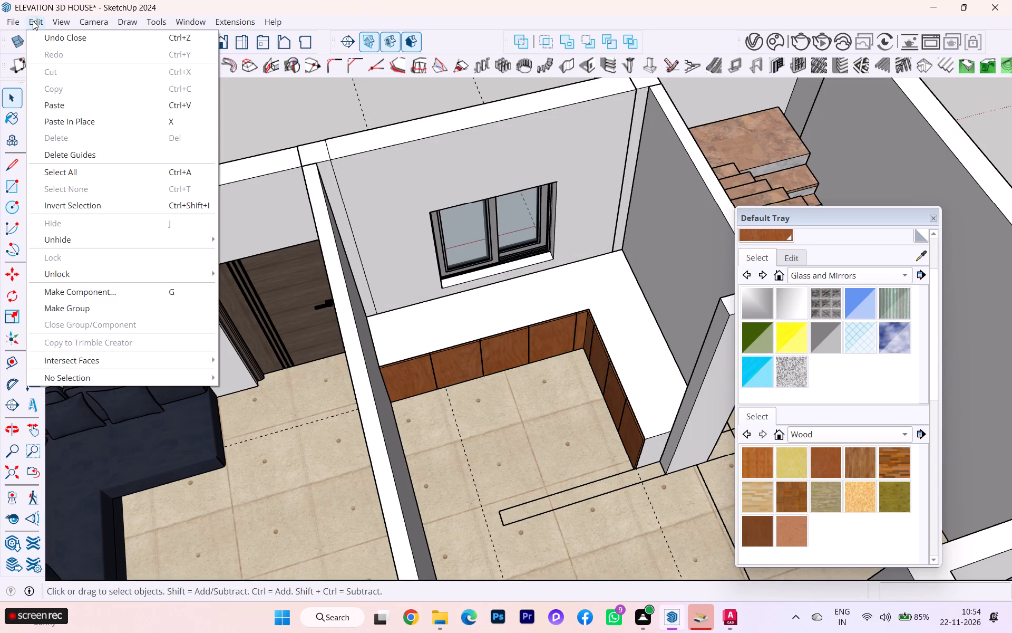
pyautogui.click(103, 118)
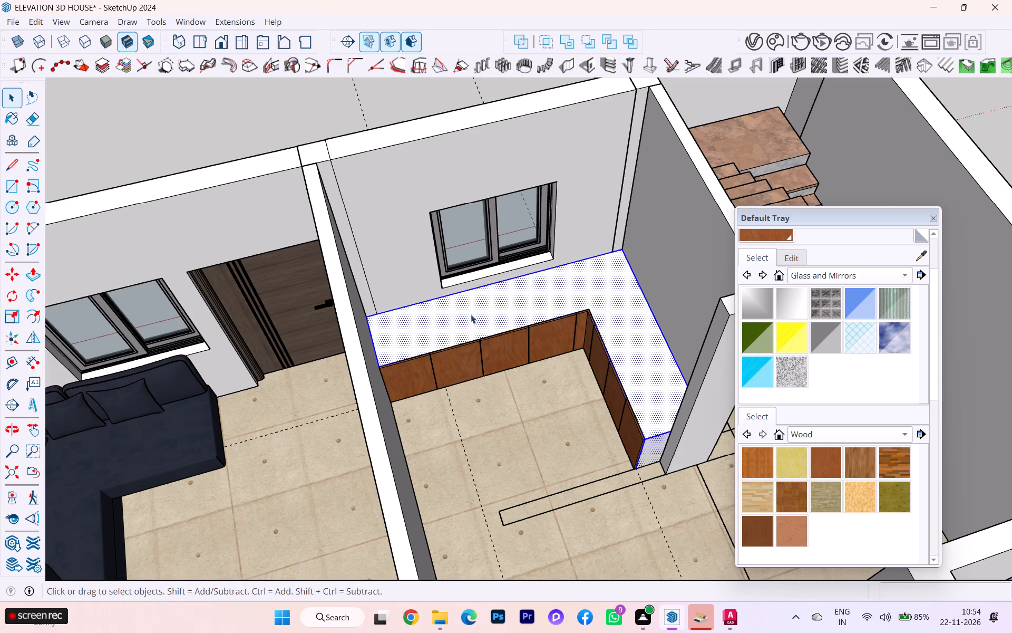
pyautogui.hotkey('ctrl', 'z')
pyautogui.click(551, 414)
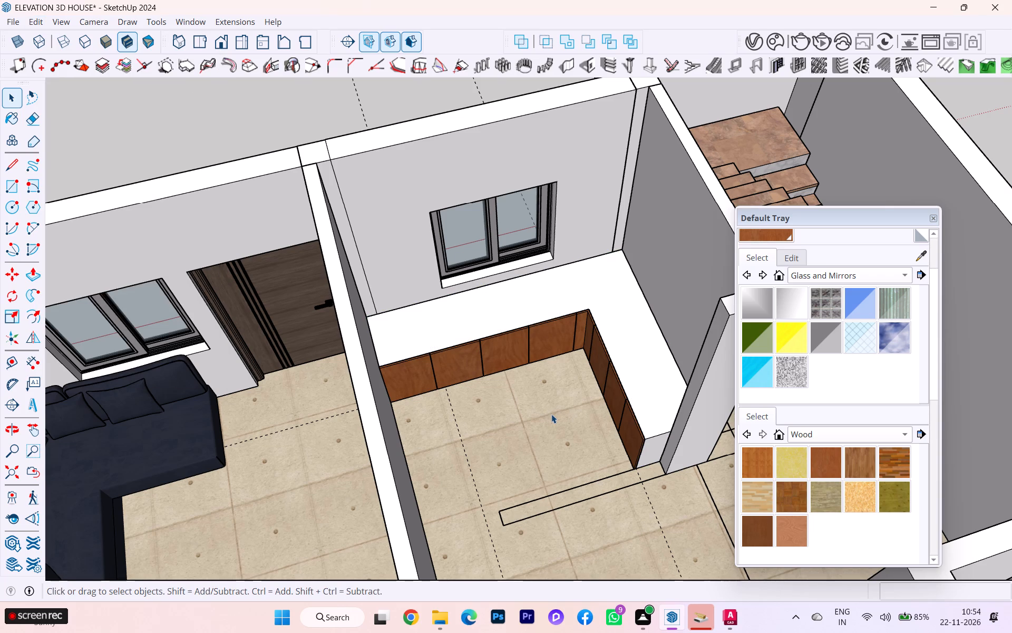
# Copy only the L-shaped top face from inside the counter's group, close the group and paste the face in place.
pyautogui.scroll(2, 676, 345)
pyautogui.scroll(1, 630, 378)
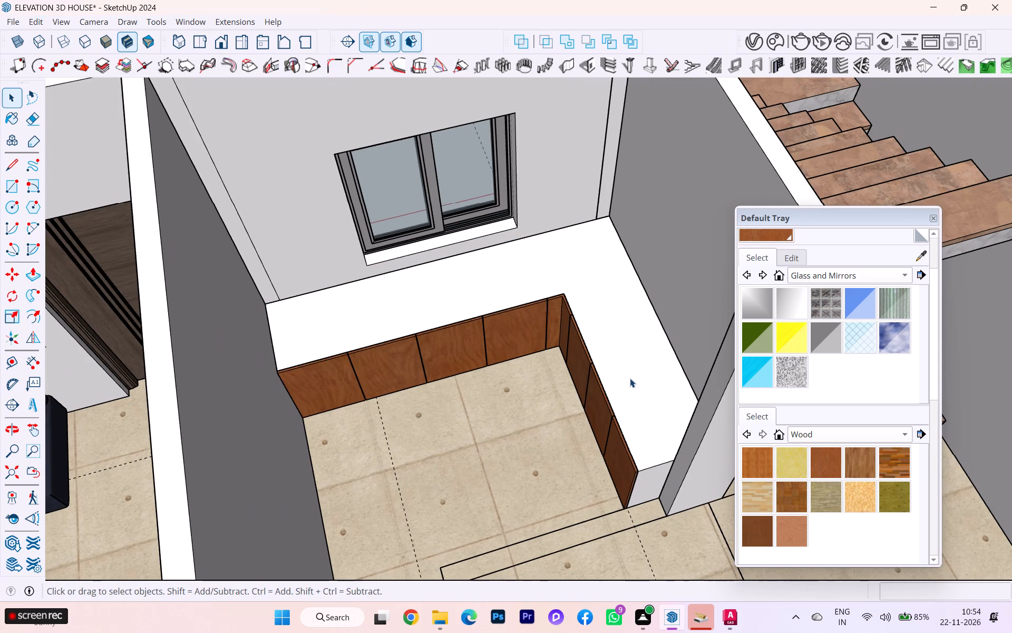
pyautogui.tripleClick(631, 383)
pyautogui.doubleClick(630, 383)
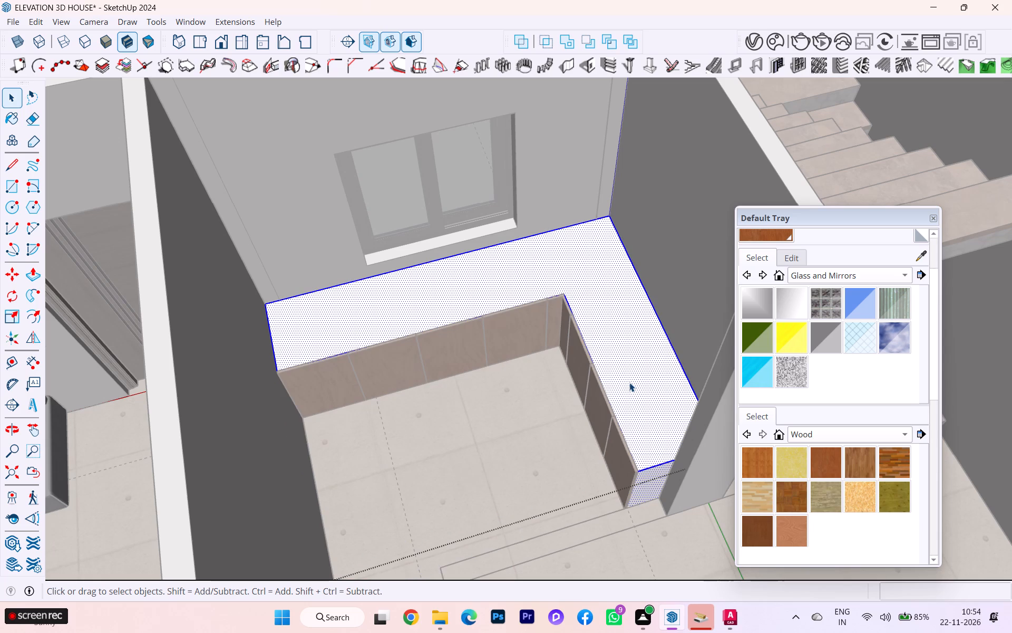
pyautogui.doubleClick(629, 382)
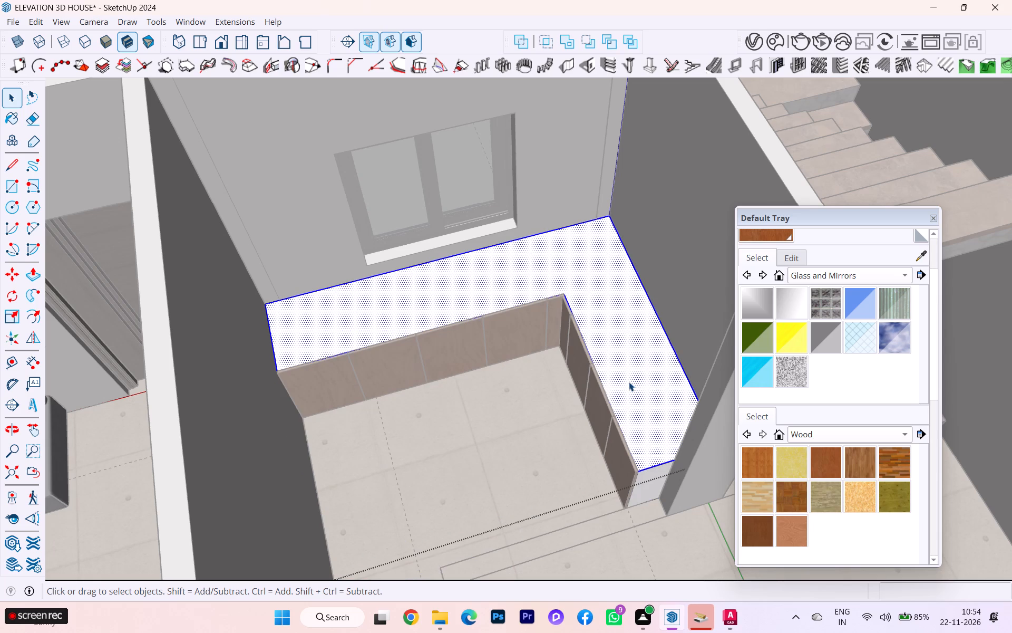
pyautogui.hotkey('ctrl', 'c')
pyautogui.scroll(-1, 614, 377)
pyautogui.scroll(3, 612, 378)
pyautogui.scroll(-8, 612, 378)
pyautogui.click(381, 196)
pyautogui.click(368, 196)
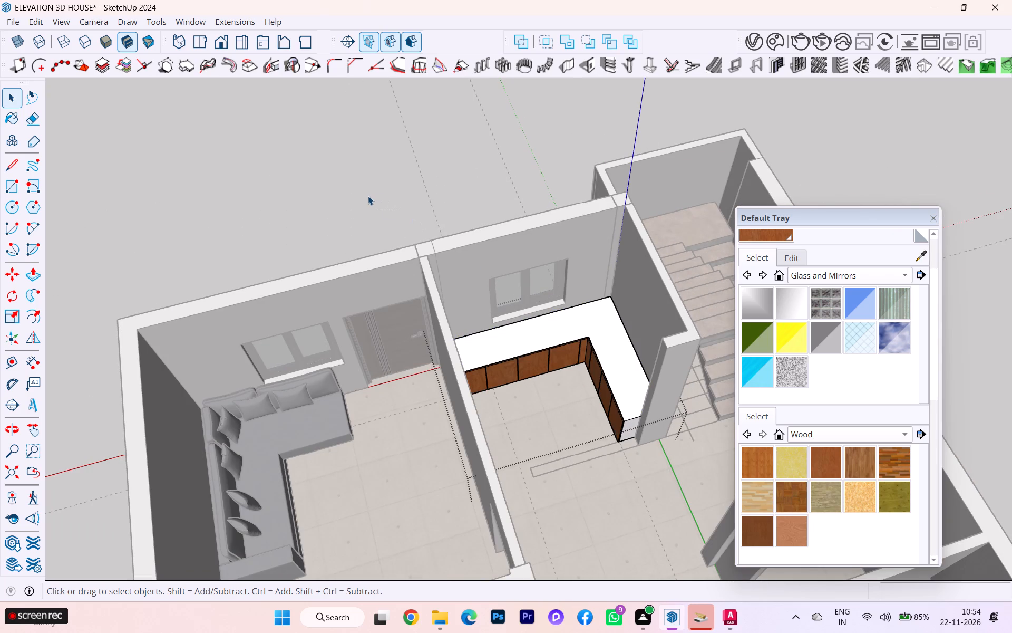
pyautogui.scroll(1, 564, 350)
pyautogui.scroll(-1, 564, 350)
pyautogui.scroll(1, 564, 350)
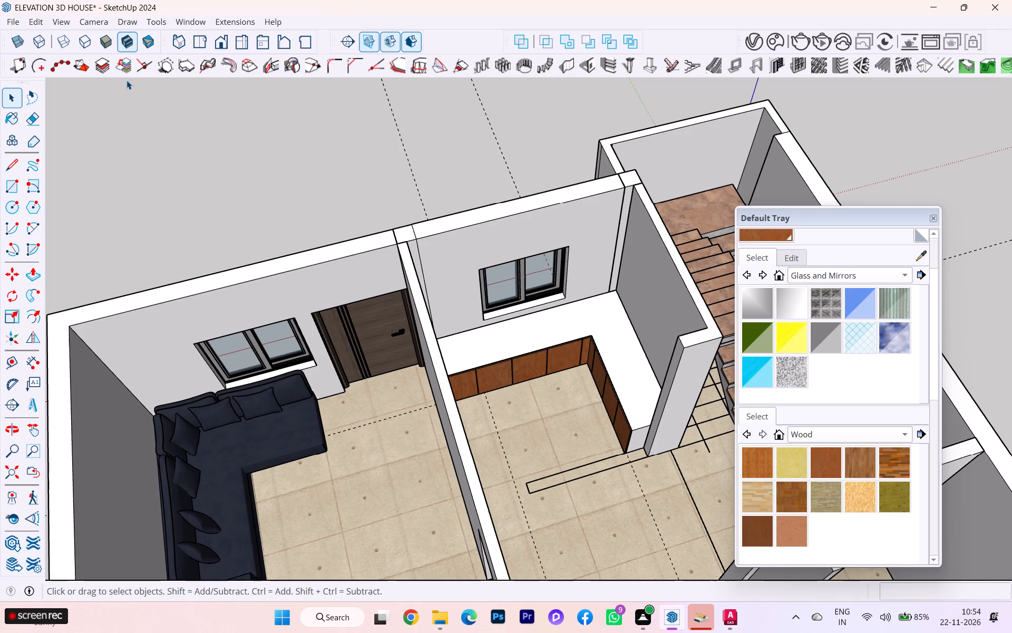
pyautogui.press('x')
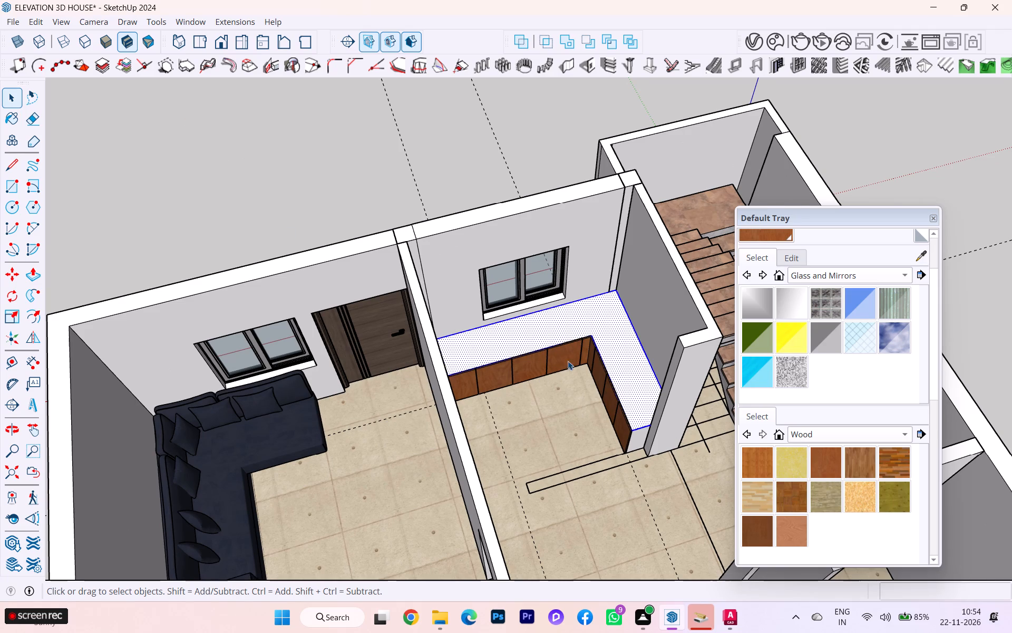
# Make the pasted L-shaped countertop face a group.
pyautogui.scroll(3, 572, 360)
pyautogui.rightClick(632, 335)
pyautogui.rightClick(632, 335)
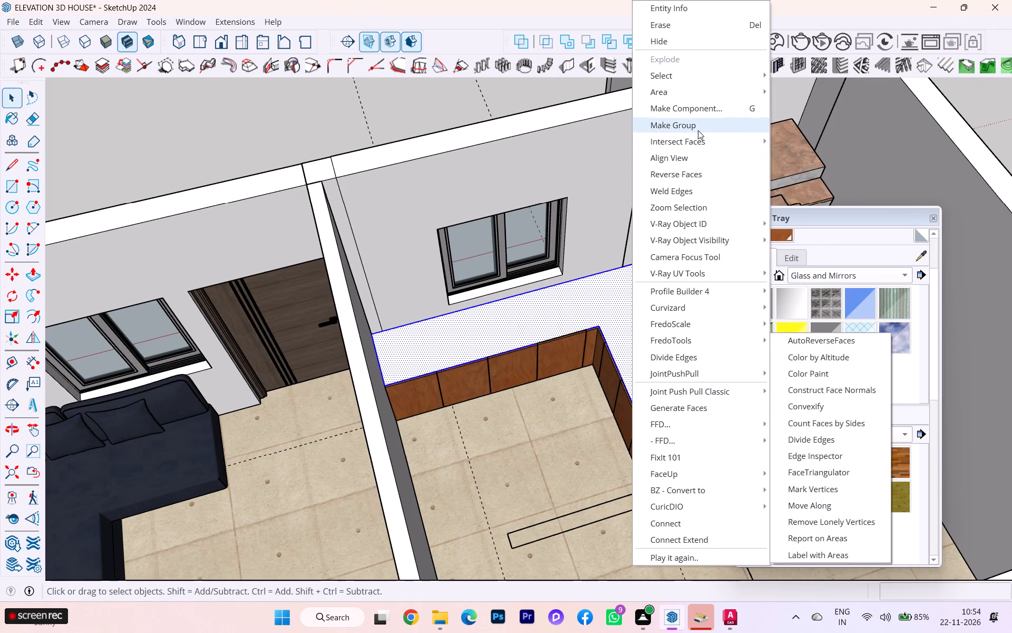
pyautogui.click(698, 128)
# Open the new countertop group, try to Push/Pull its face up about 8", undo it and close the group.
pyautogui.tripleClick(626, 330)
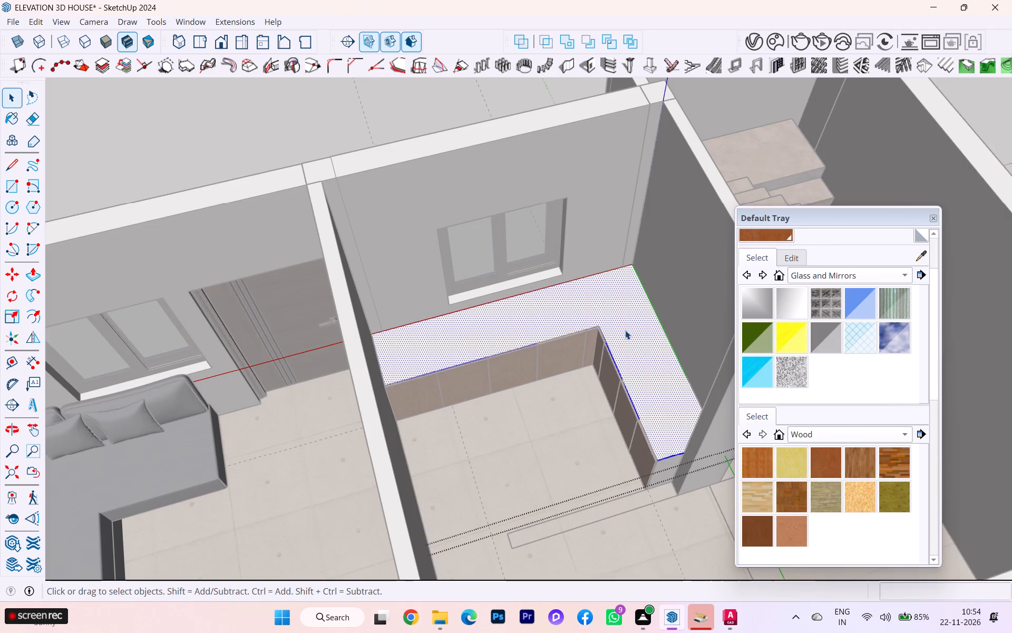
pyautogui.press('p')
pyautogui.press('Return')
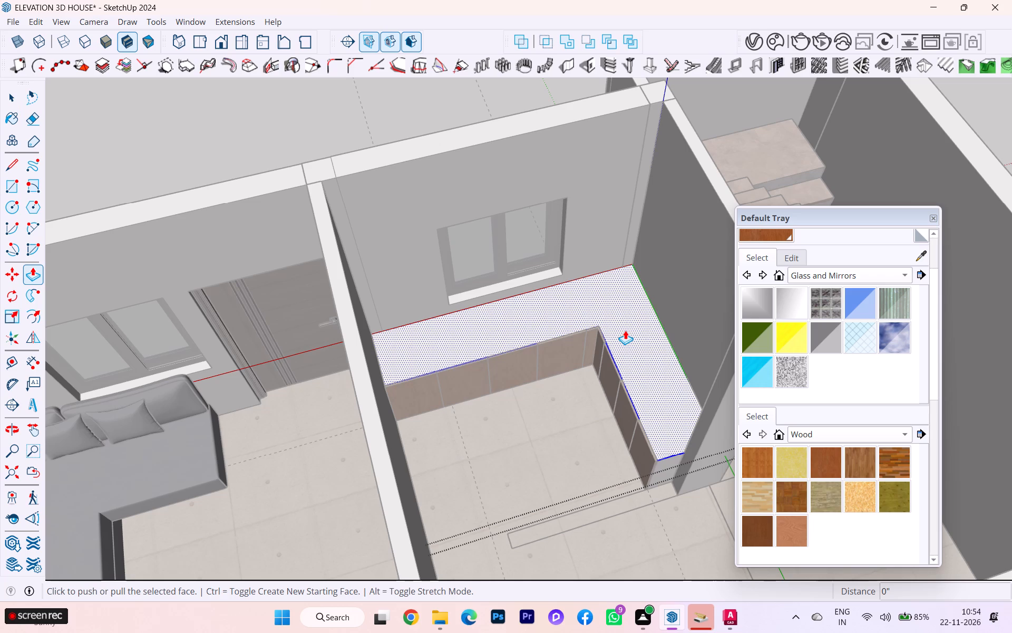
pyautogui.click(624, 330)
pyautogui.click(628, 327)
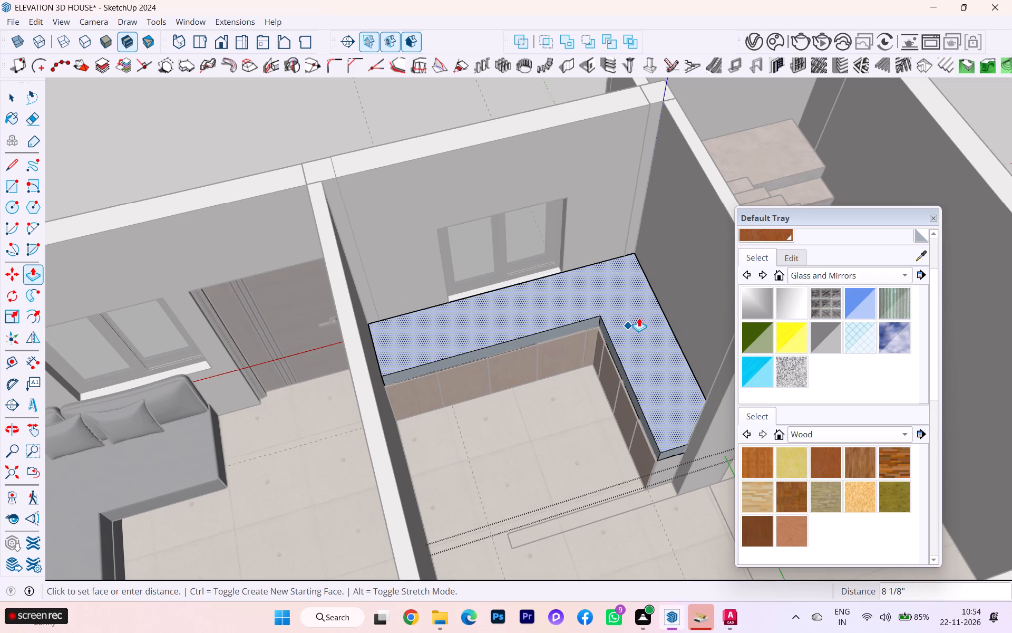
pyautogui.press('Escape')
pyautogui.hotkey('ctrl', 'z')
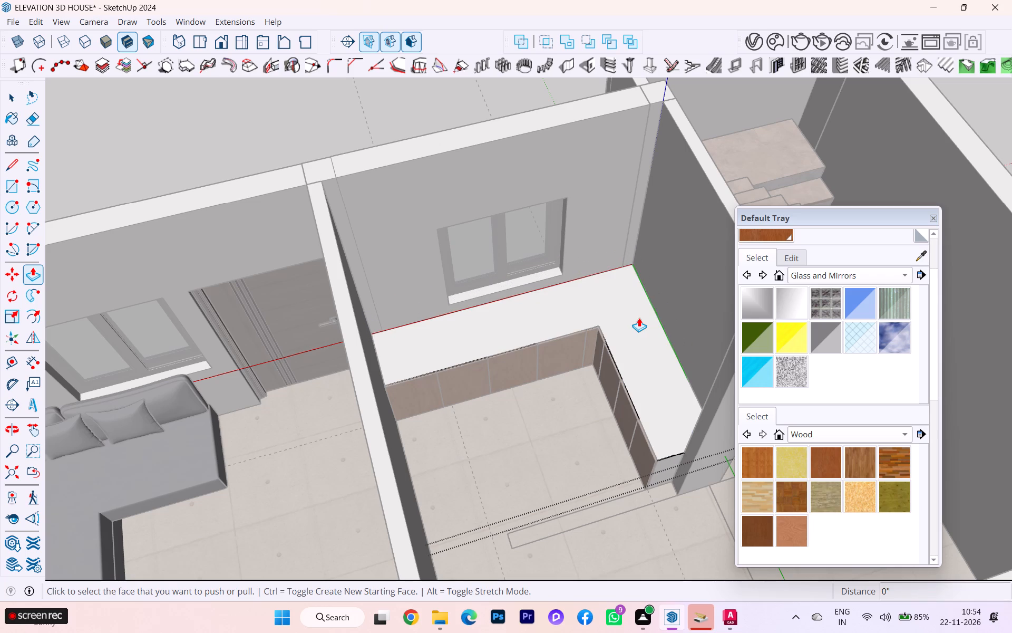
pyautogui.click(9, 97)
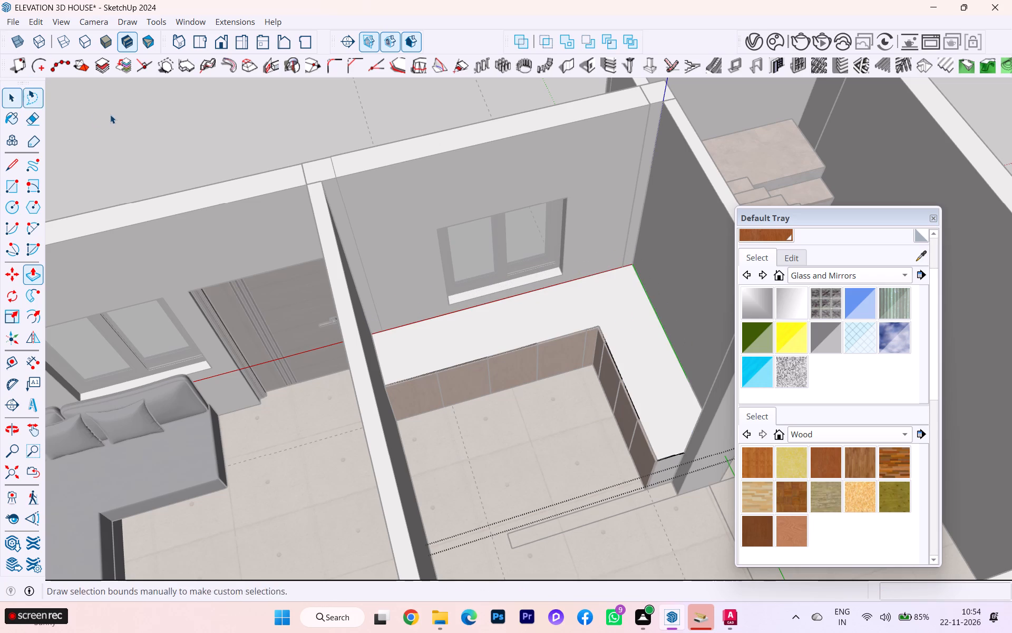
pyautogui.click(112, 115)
# Paste the copied L-shaped face in place over the counter again.
pyautogui.scroll(1, 154, 136)
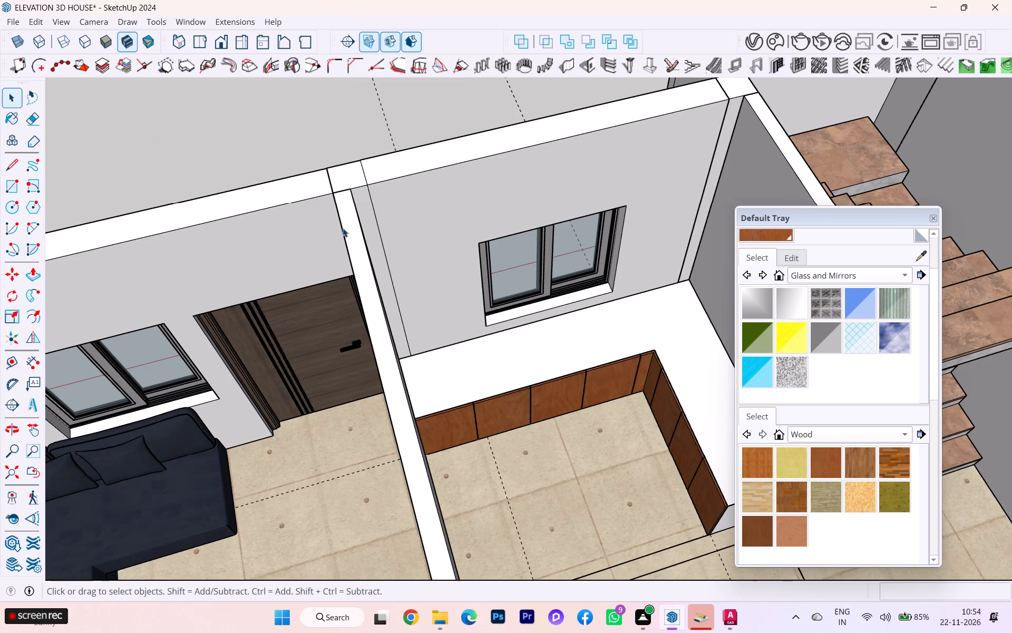
pyautogui.press('x')
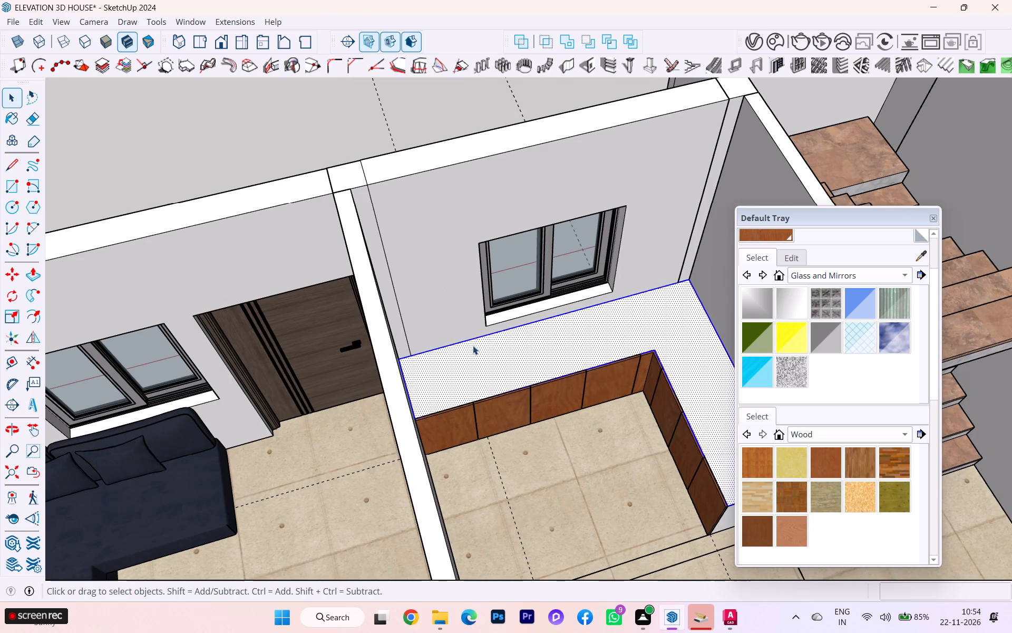
# Open the countertop group, Push/Pull its L-shaped face up 2" and close the group.
pyautogui.rightClick(471, 348)
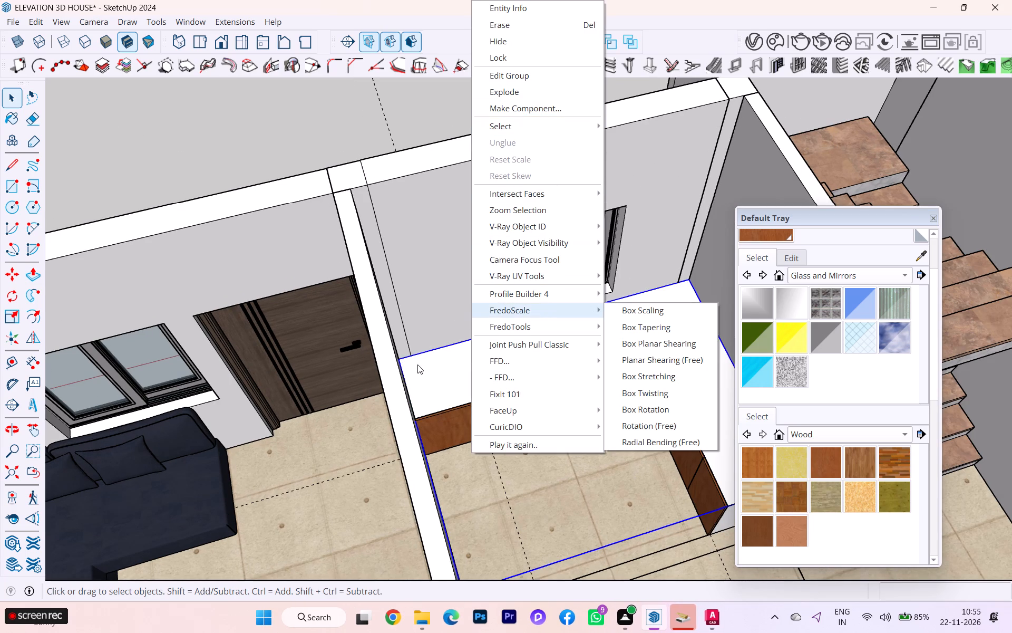
pyautogui.tripleClick(448, 373)
pyautogui.click(448, 373)
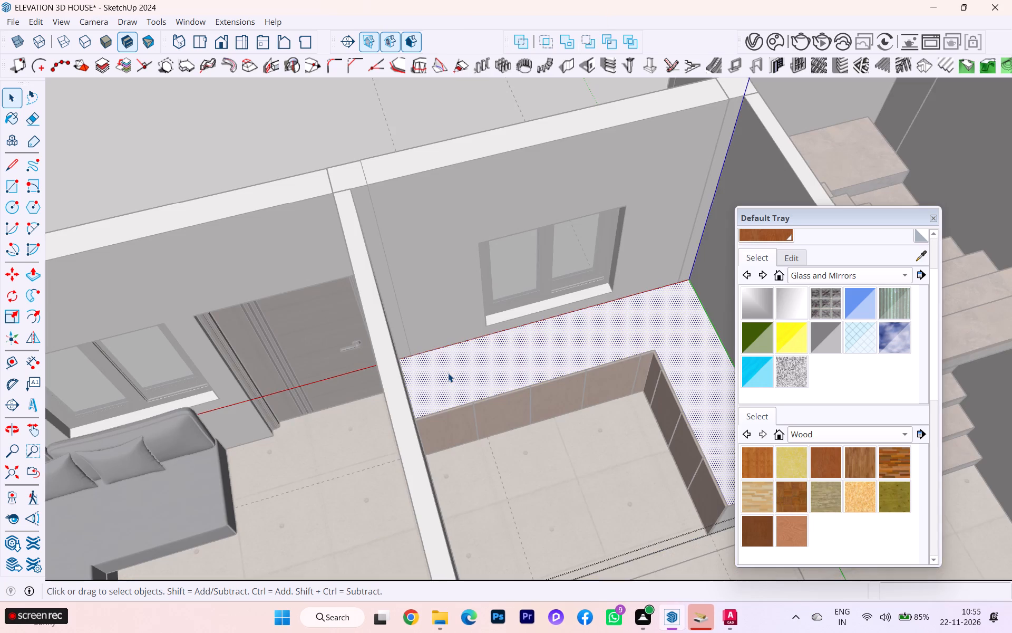
pyautogui.press('p')
pyautogui.press('Return')
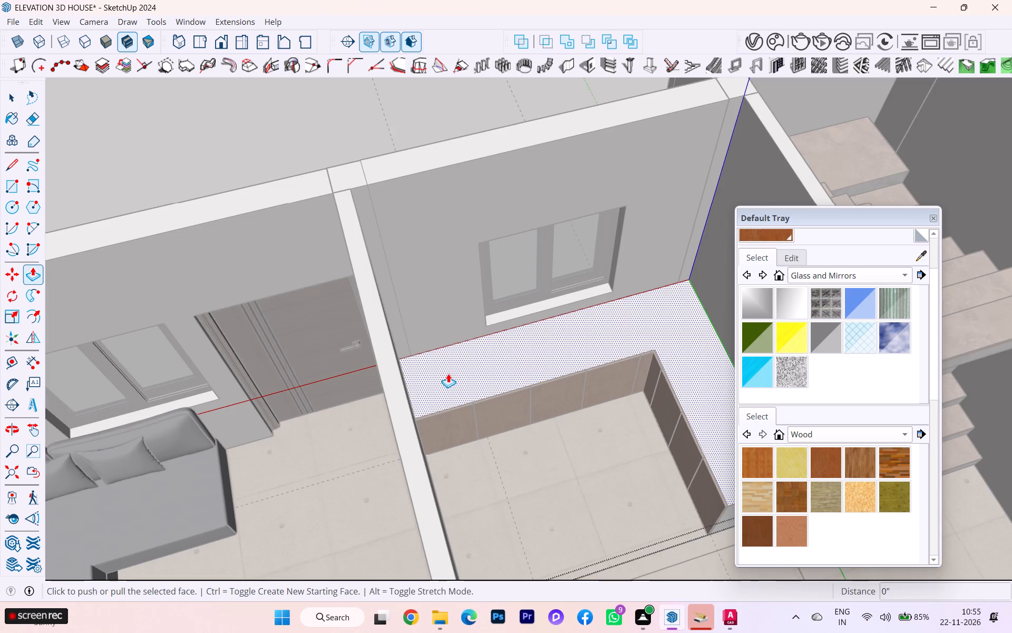
pyautogui.click(448, 373)
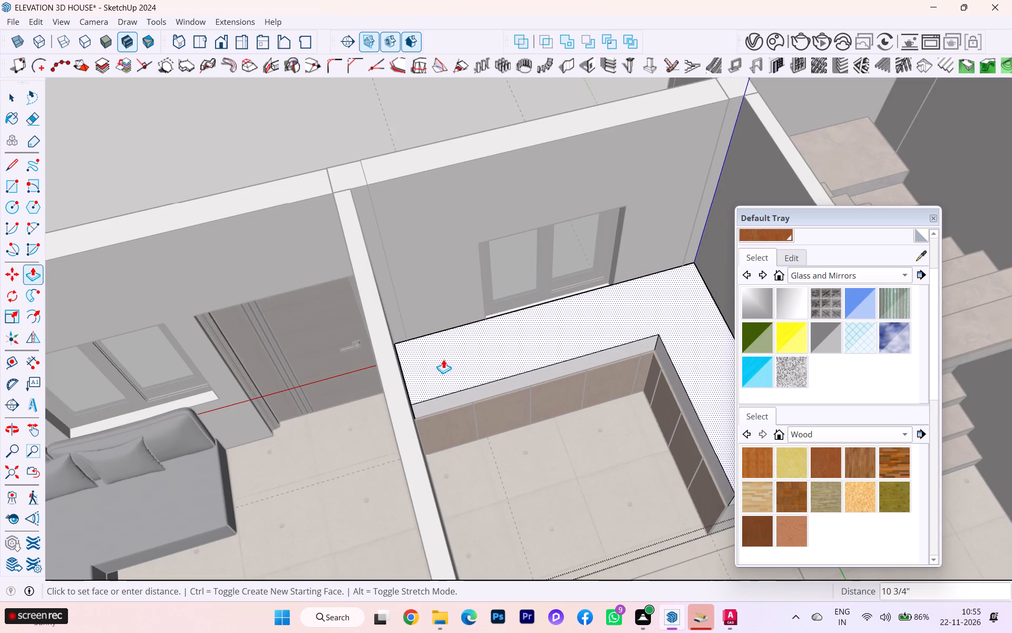
pyautogui.press('2')
pyautogui.press('Return')
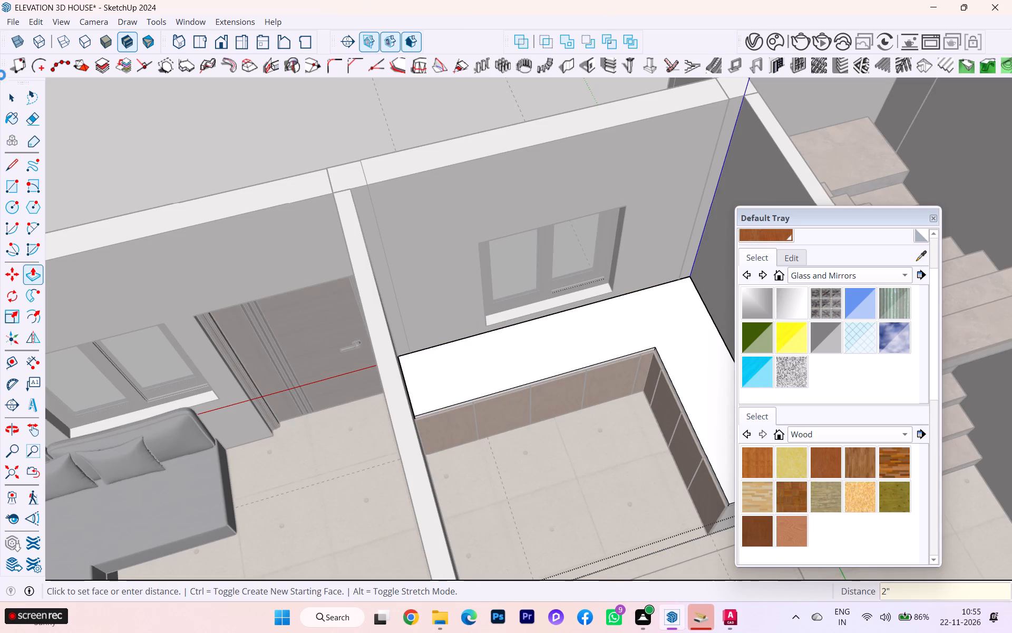
pyautogui.click(13, 100)
pyautogui.click(13, 99)
pyautogui.click(197, 112)
# Examine the countertop slab within its room, below the window and in relation to the neighbouring rooms.
pyautogui.scroll(-3, 192, 134)
pyautogui.scroll(1, 197, 141)
pyautogui.scroll(-2, 197, 142)
pyautogui.scroll(3, 202, 142)
pyautogui.scroll(-1, 203, 143)
pyautogui.scroll(1, 209, 145)
pyautogui.scroll(-2, 218, 149)
pyautogui.scroll(1, 377, 188)
pyautogui.scroll(-4, 388, 188)
pyautogui.scroll(5, 404, 190)
pyautogui.click(231, 150)
pyautogui.scroll(1, 572, 446)
pyautogui.scroll(-1, 572, 446)
pyautogui.scroll(3, 572, 446)
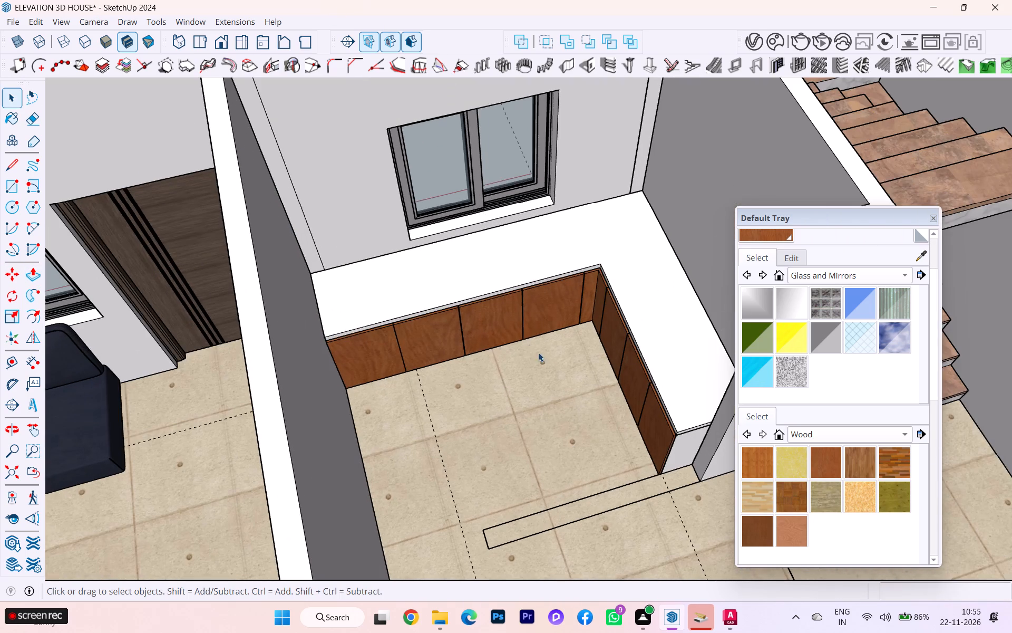
pyautogui.scroll(-7, 577, 356)
pyautogui.scroll(2, 373, 183)
pyautogui.scroll(-1, 373, 190)
pyautogui.scroll(1, 373, 190)
pyautogui.scroll(-1, 373, 190)
pyautogui.scroll(5, 373, 190)
pyautogui.scroll(-1, 502, 241)
pyautogui.scroll(4, 502, 241)
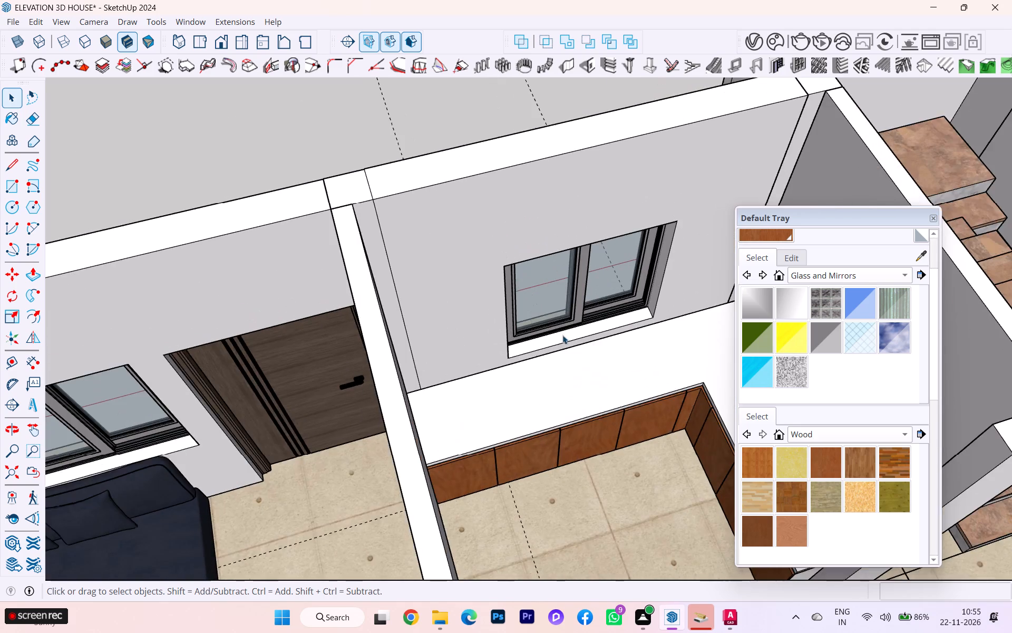
pyautogui.scroll(2, 562, 335)
pyautogui.scroll(-2, 578, 358)
pyautogui.moveTo(558, 358); pyautogui.dragTo(468, 272, button='middle')
pyautogui.scroll(-4, 468, 269)
pyautogui.scroll(2, 465, 276)
pyautogui.scroll(-1, 465, 277)
pyautogui.scroll(-1, 579, 308)
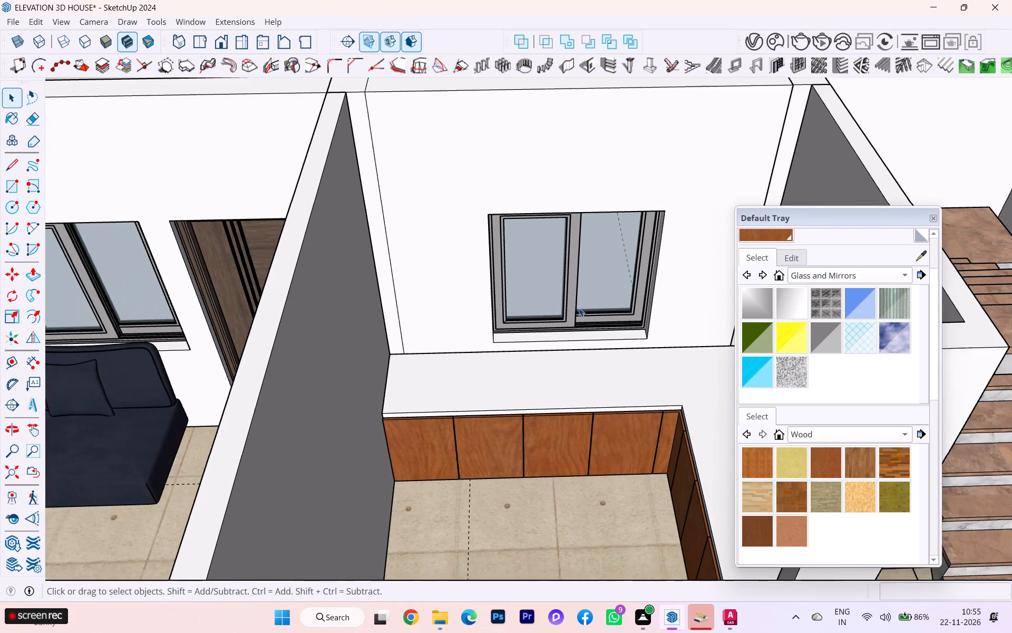
pyautogui.scroll(-2, 540, 292)
pyautogui.scroll(3, 542, 292)
pyautogui.scroll(-4, 542, 291)
pyautogui.scroll(1, 669, 291)
pyautogui.scroll(-2, 470, 232)
pyautogui.scroll(-2, 527, 247)
pyautogui.scroll(5, 687, 251)
pyautogui.scroll(-3, 462, 301)
pyautogui.moveTo(462, 314); pyautogui.dragTo(515, 284, button='middle')
pyautogui.scroll(1, 530, 375)
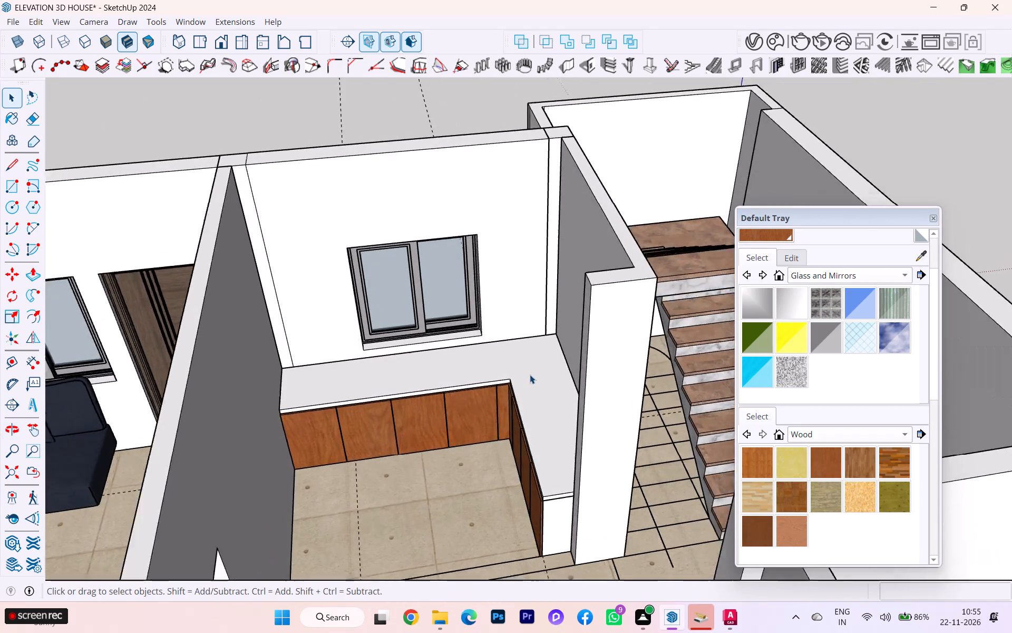
# Examine close up the slab's front edge where it meets the wood shutters and the inner corner.
pyautogui.scroll(2, 530, 375)
pyautogui.scroll(-1, 530, 375)
pyautogui.scroll(3, 530, 375)
pyautogui.scroll(-1, 398, 389)
pyautogui.moveTo(395, 390); pyautogui.dragTo(509, 376, button='middle')
pyautogui.scroll(1, 395, 390)
pyautogui.scroll(-1, 431, 388)
pyautogui.scroll(6, 417, 435)
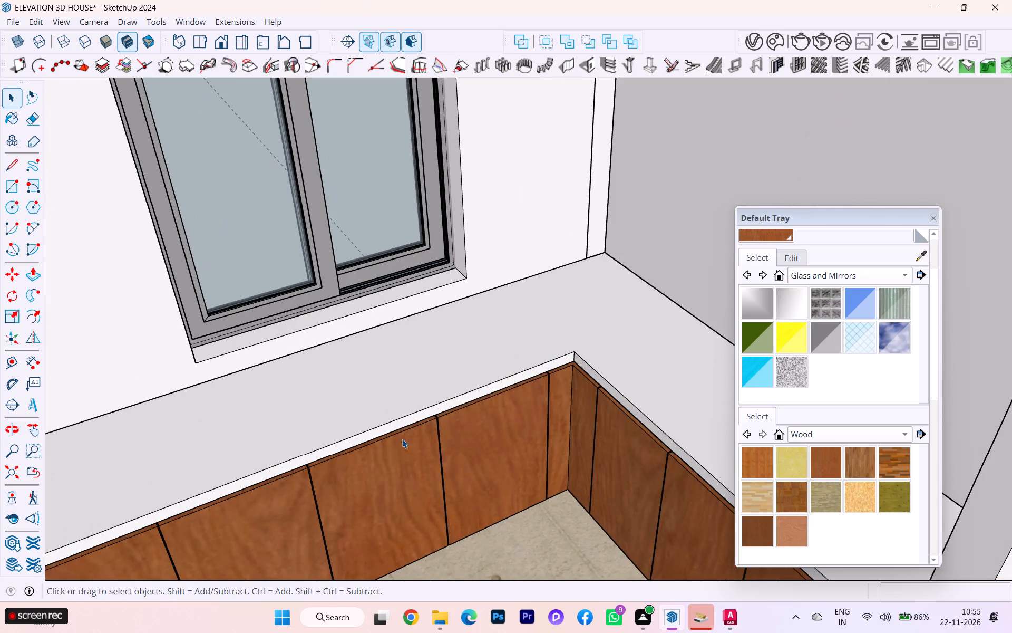
pyautogui.moveTo(403, 420); pyautogui.dragTo(301, 393, button='middle')
pyautogui.scroll(5, 407, 343)
pyautogui.scroll(-5, 521, 322)
pyautogui.scroll(1, 531, 324)
pyautogui.scroll(-1, 532, 325)
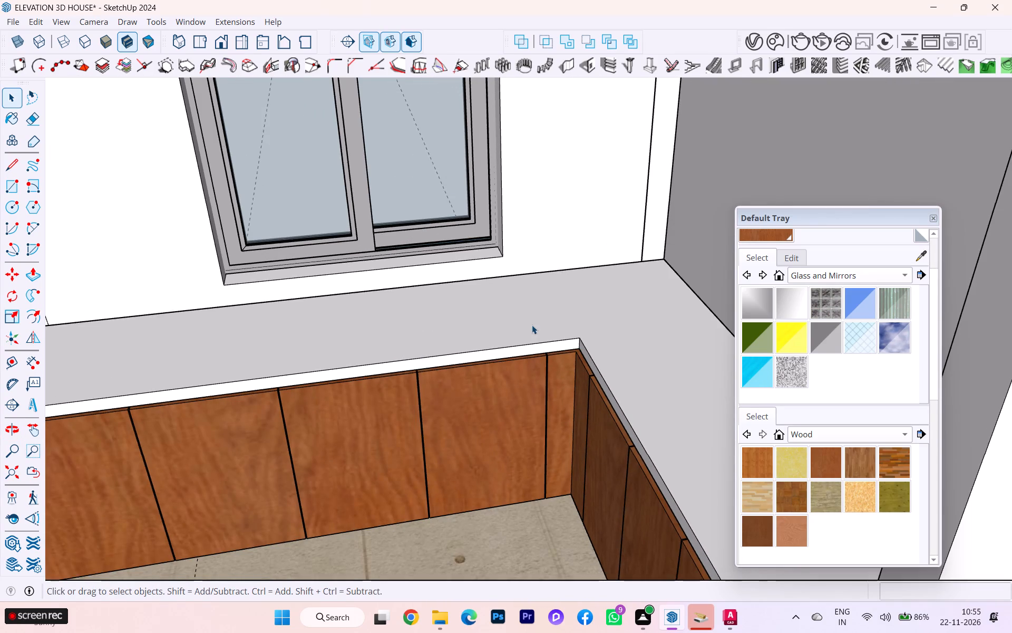
pyautogui.moveTo(584, 331); pyautogui.dragTo(600, 328, button='middle')
pyautogui.scroll(-10, 570, 309)
pyautogui.scroll(2, 515, 353)
pyautogui.scroll(-2, 515, 356)
pyautogui.scroll(1, 516, 356)
pyautogui.scroll(-2, 518, 356)
pyautogui.scroll(3, 519, 356)
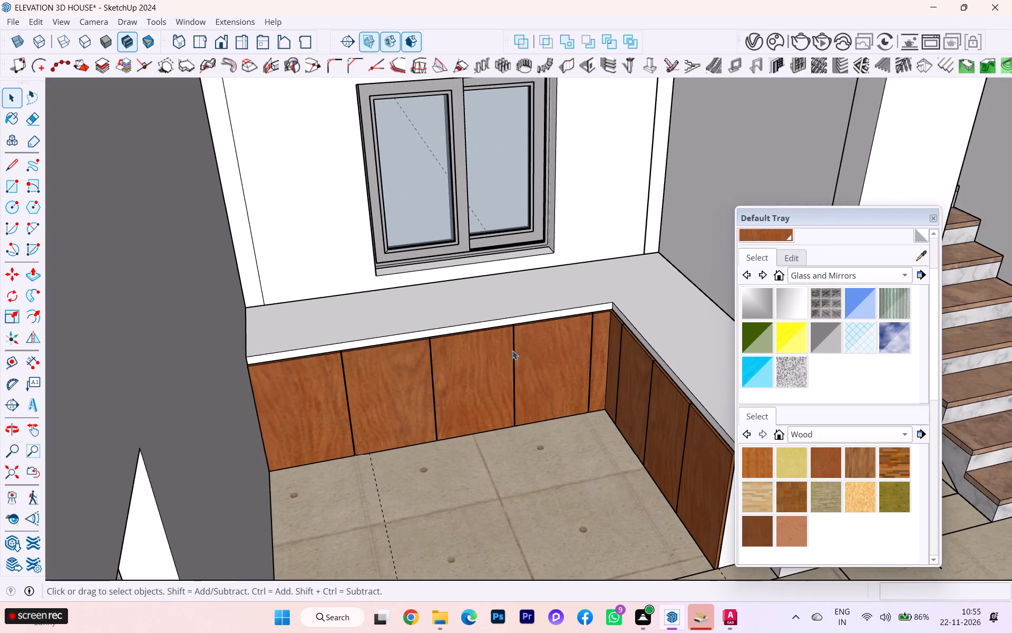
pyautogui.moveTo(498, 352); pyautogui.dragTo(454, 354, button='middle')
pyautogui.scroll(5, 387, 310)
pyautogui.scroll(-2, 338, 337)
# Open the countertop group and Push/Pull the front edge of its window-side run outward 3/4".
pyautogui.click(262, 365)
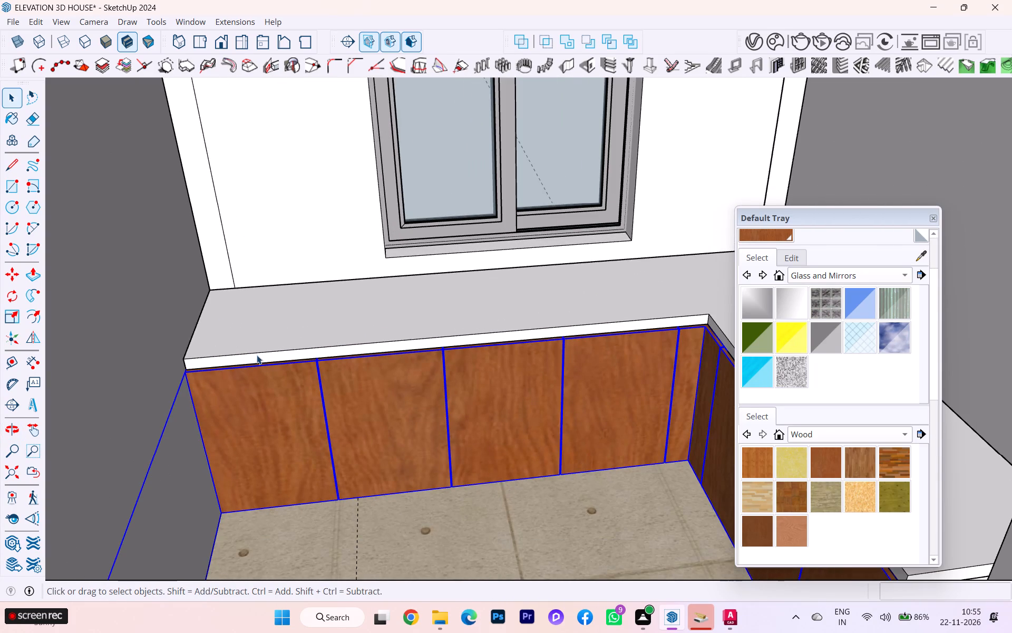
pyautogui.click(257, 352)
pyautogui.click(257, 352)
pyautogui.scroll(4, 241, 356)
pyautogui.scroll(-1, 235, 365)
pyautogui.scroll(2, 235, 365)
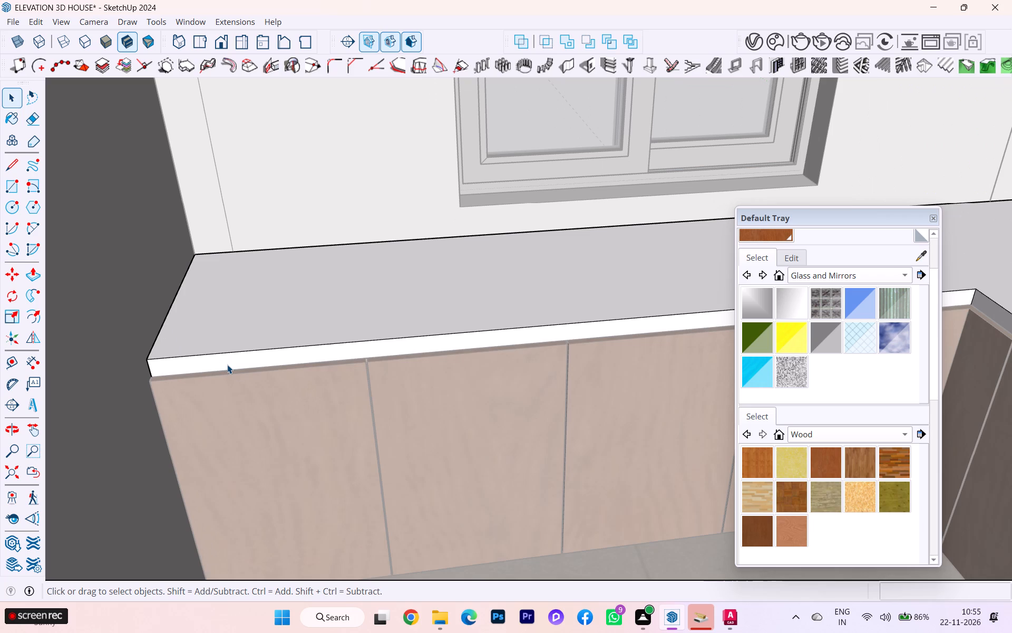
pyautogui.click(227, 365)
pyautogui.press('p')
pyautogui.press('Return')
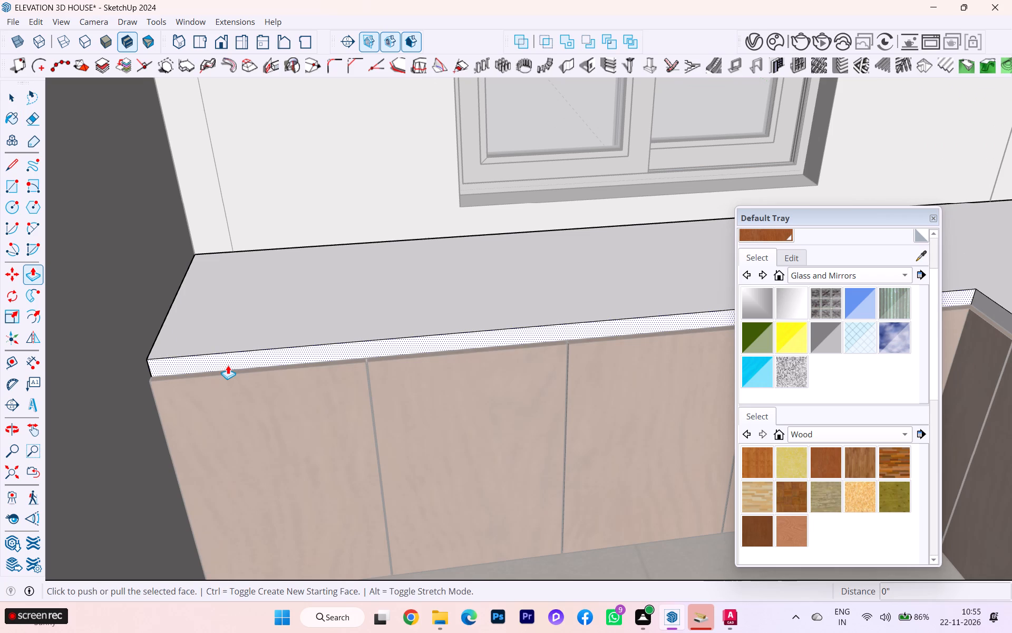
pyautogui.scroll(-1, 228, 365)
pyautogui.click(236, 360)
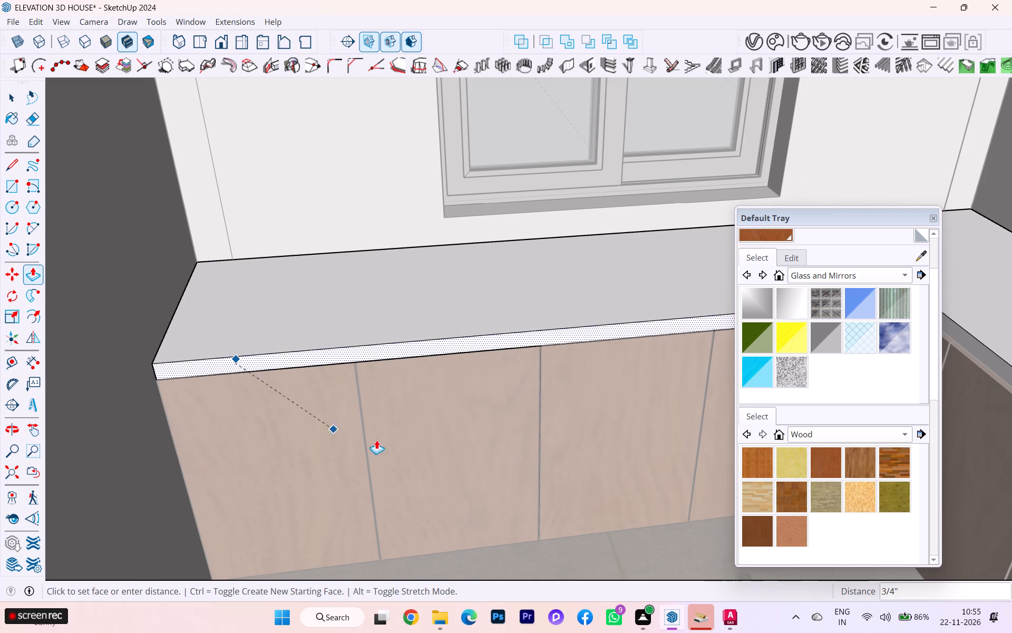
pyautogui.click(396, 442)
# Push/Pull the front edge of the countertop's other leg outward 3/4" and close the group.
pyautogui.scroll(-7, 287, 402)
pyautogui.moveTo(318, 404); pyautogui.dragTo(483, 423, button='middle')
pyautogui.scroll(-5, 453, 406)
pyautogui.scroll(2, 67, 395)
pyautogui.scroll(-8, 61, 396)
pyautogui.scroll(-2, 240, 426)
pyautogui.scroll(3, 336, 402)
pyautogui.scroll(-1, 417, 402)
pyautogui.scroll(2, 451, 408)
pyautogui.scroll(1, 559, 414)
pyautogui.scroll(-1, 559, 414)
pyautogui.scroll(5, 559, 414)
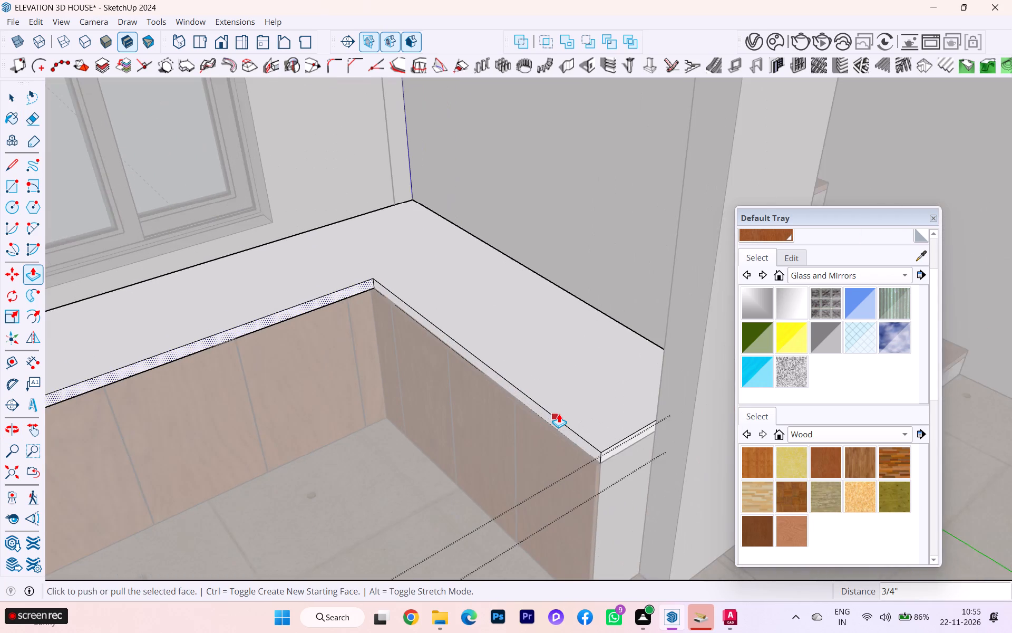
pyautogui.scroll(1, 558, 415)
pyautogui.scroll(-1, 557, 415)
pyautogui.scroll(4, 557, 416)
pyautogui.scroll(3, 436, 380)
pyautogui.scroll(-1, 435, 281)
pyautogui.scroll(1, 419, 277)
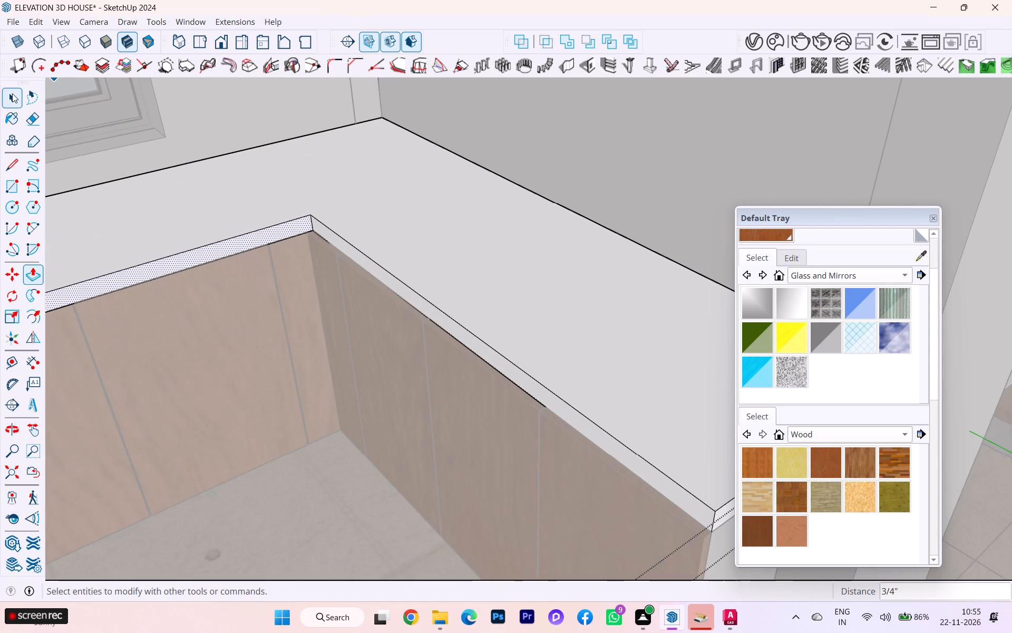
pyautogui.click(12, 94)
pyautogui.scroll(7, 427, 324)
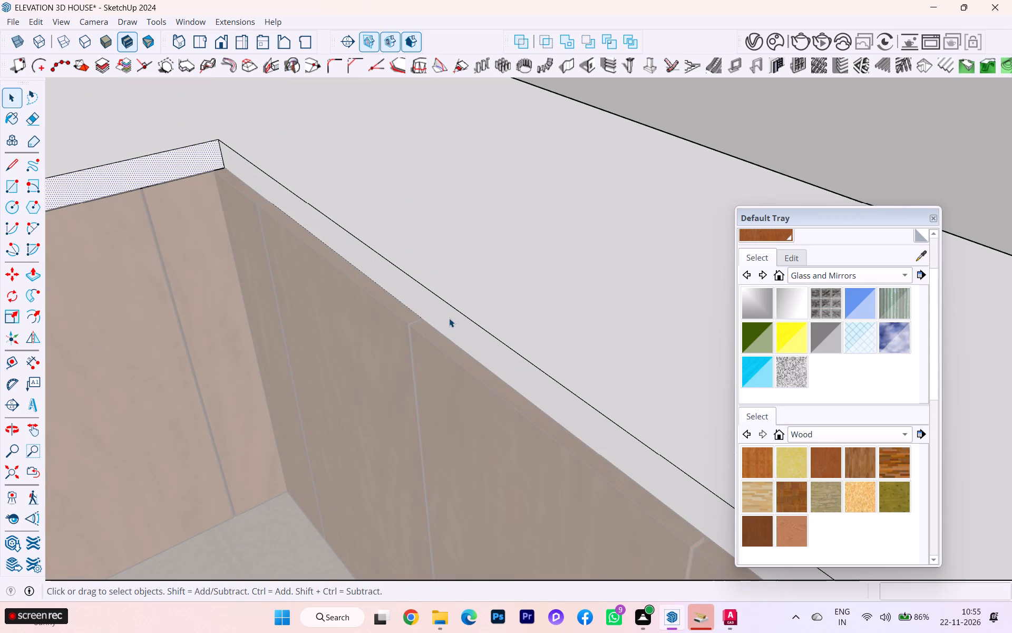
pyautogui.click(449, 318)
pyautogui.press('p')
pyautogui.press('Return')
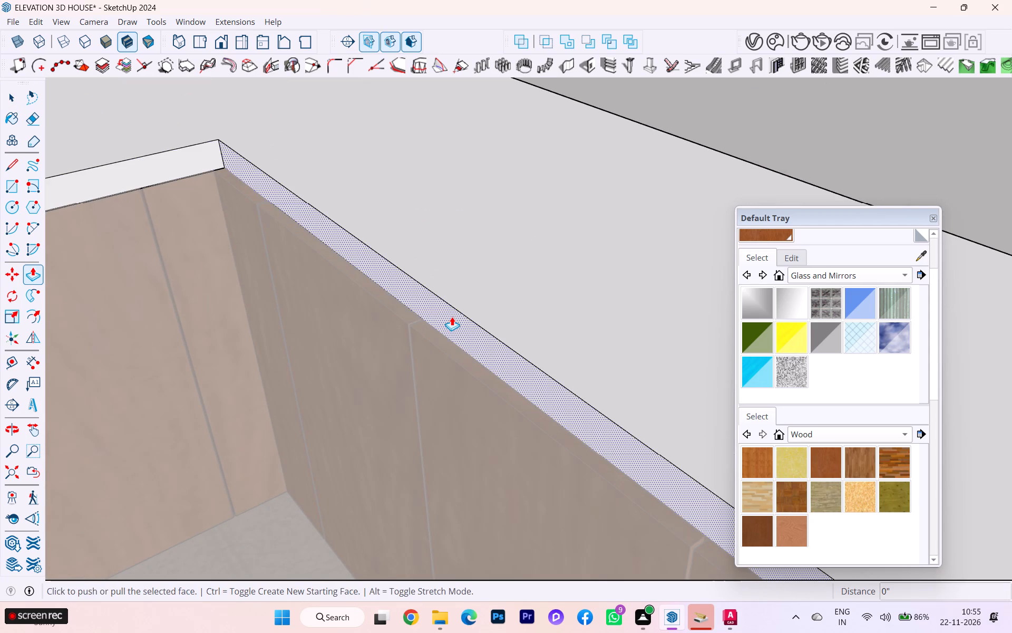
pyautogui.click(500, 353)
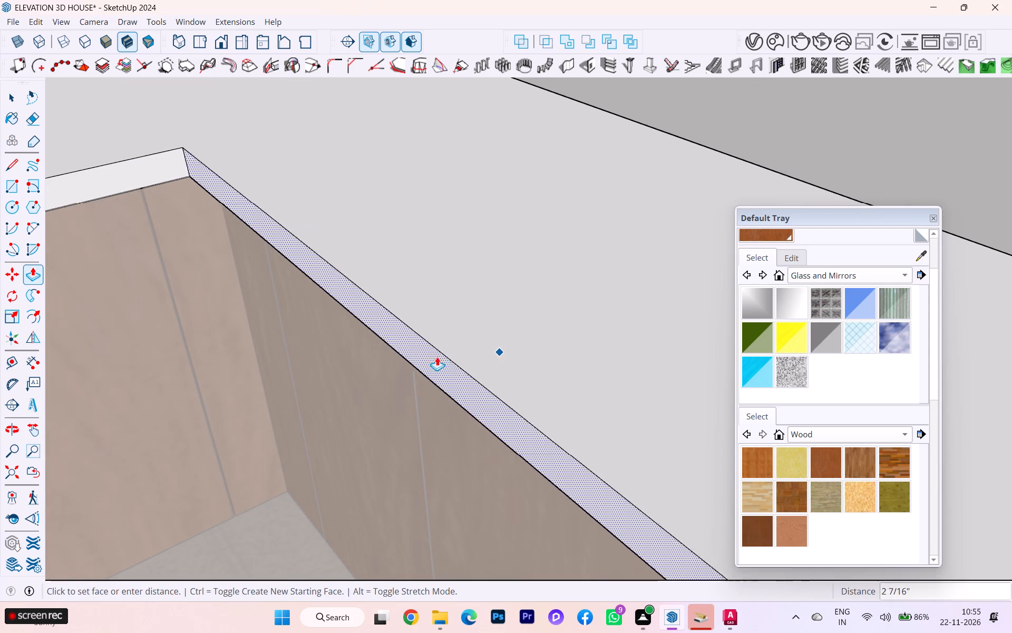
pyautogui.scroll(-3, 489, 371)
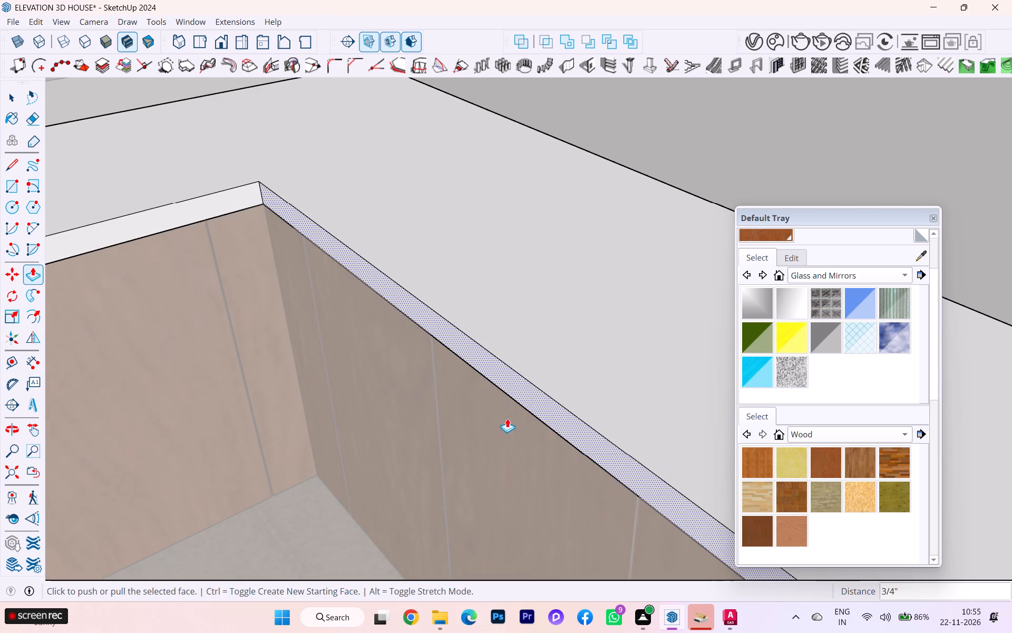
pyautogui.click(507, 418)
pyautogui.scroll(-1, 541, 425)
pyautogui.scroll(1, 544, 426)
pyautogui.scroll(-5, 548, 429)
pyautogui.scroll(1, 550, 431)
pyautogui.scroll(-7, 550, 431)
pyautogui.scroll(1, 600, 426)
pyautogui.scroll(-2, 611, 427)
pyautogui.moveTo(592, 428); pyautogui.dragTo(498, 435, button='middle')
pyautogui.scroll(-2, 519, 402)
pyautogui.scroll(2, 521, 402)
pyautogui.scroll(-9, 522, 402)
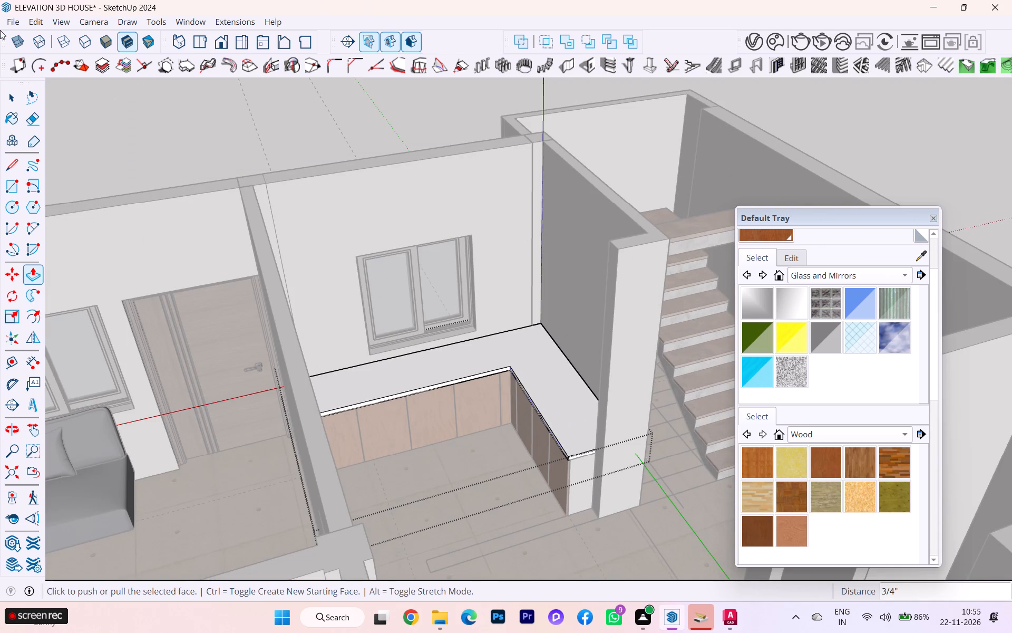
pyautogui.click(21, 94)
pyautogui.click(193, 146)
# Open the window wall's group and delete the stray vertical edge on its inner face.
pyautogui.scroll(2, 434, 319)
pyautogui.scroll(-4, 434, 319)
pyautogui.moveTo(385, 315); pyautogui.dragTo(287, 318, button='middle')
pyautogui.scroll(4, 321, 270)
pyautogui.click(343, 159)
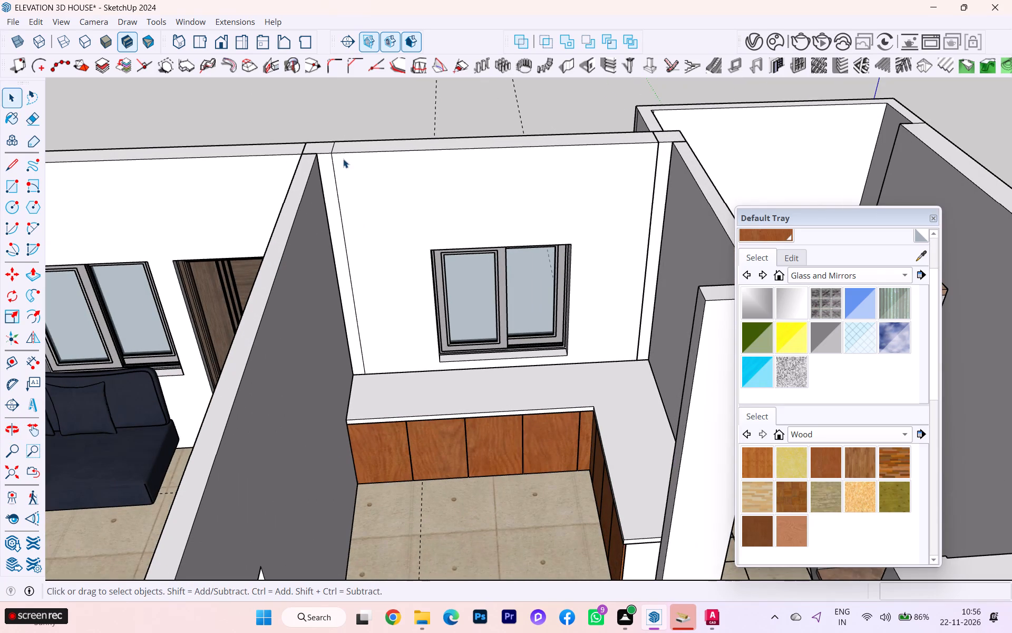
pyautogui.tripleClick(340, 157)
pyautogui.click(336, 162)
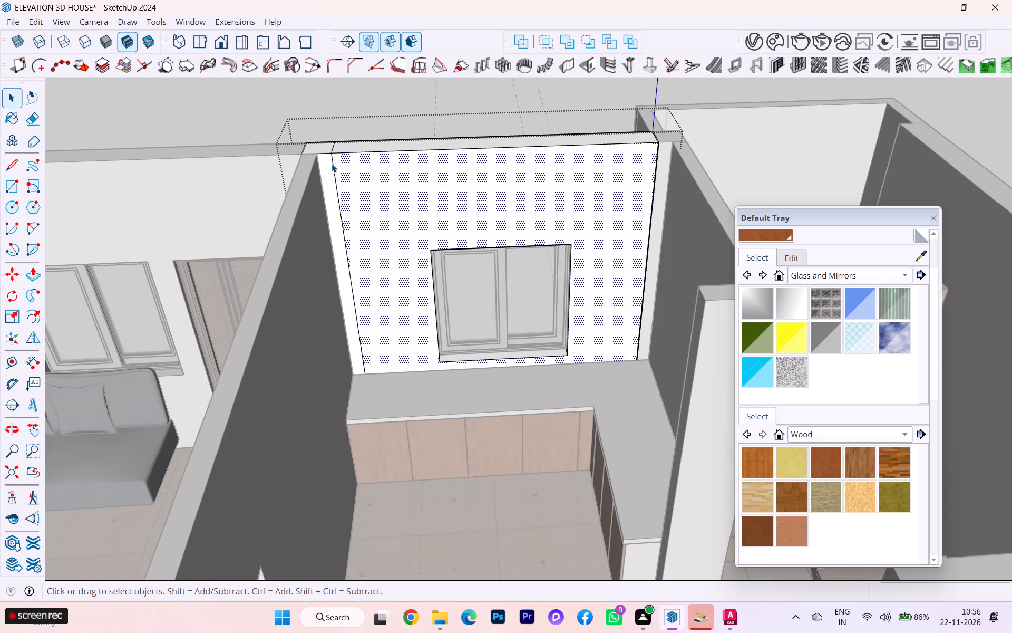
pyautogui.click(332, 164)
pyautogui.press('Delete')
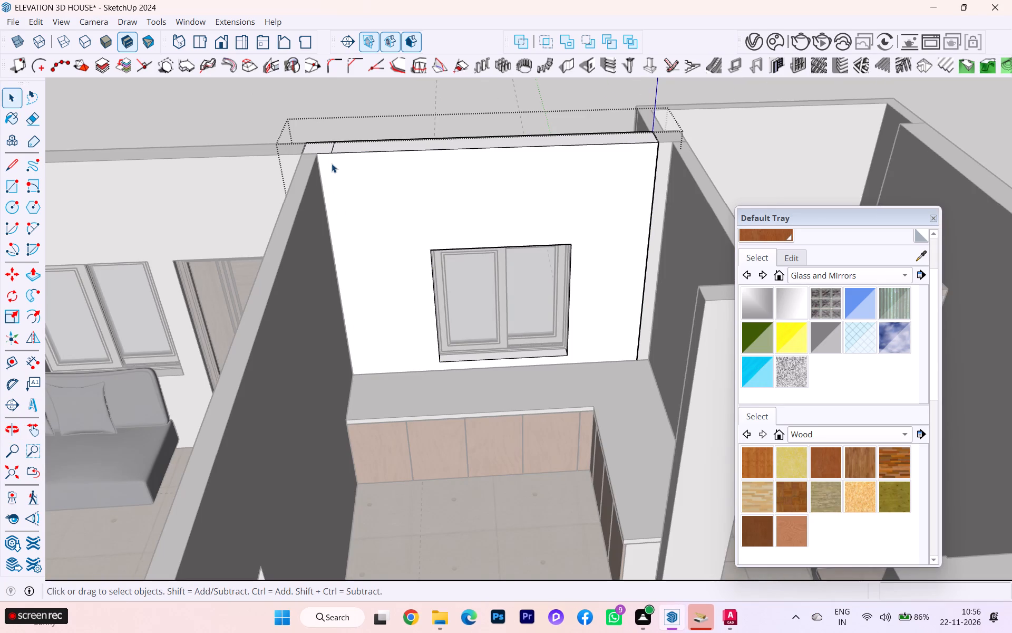
# Erase the short seam line crossing the top of the window wall near the partition.
pyautogui.scroll(3, 331, 162)
pyautogui.scroll(-1, 331, 161)
pyautogui.scroll(2, 334, 154)
pyautogui.click(28, 124)
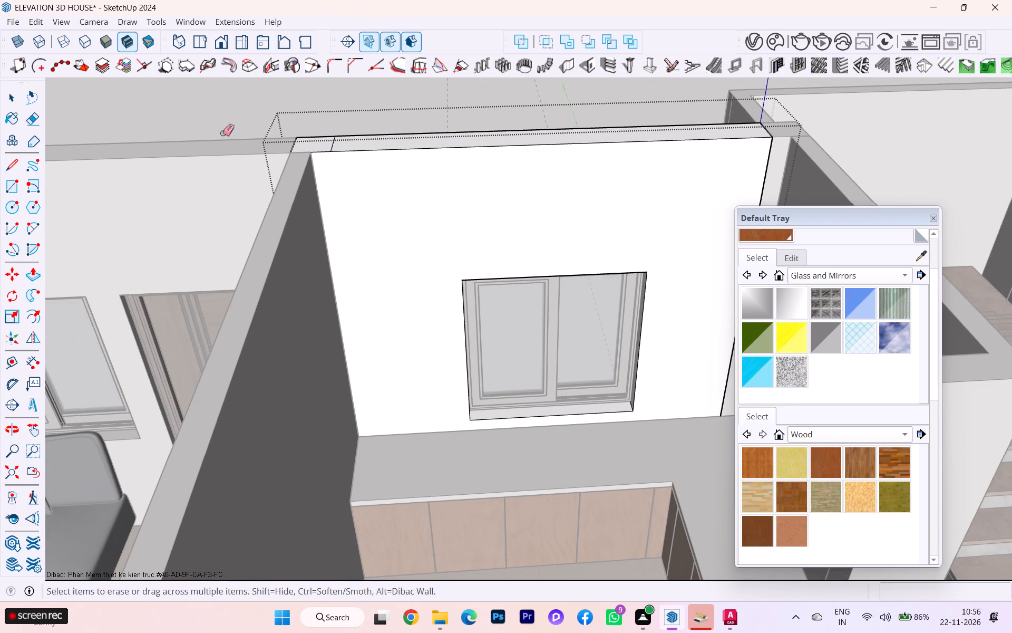
pyautogui.scroll(-1, 328, 145)
pyautogui.scroll(8, 332, 146)
pyautogui.click(323, 148)
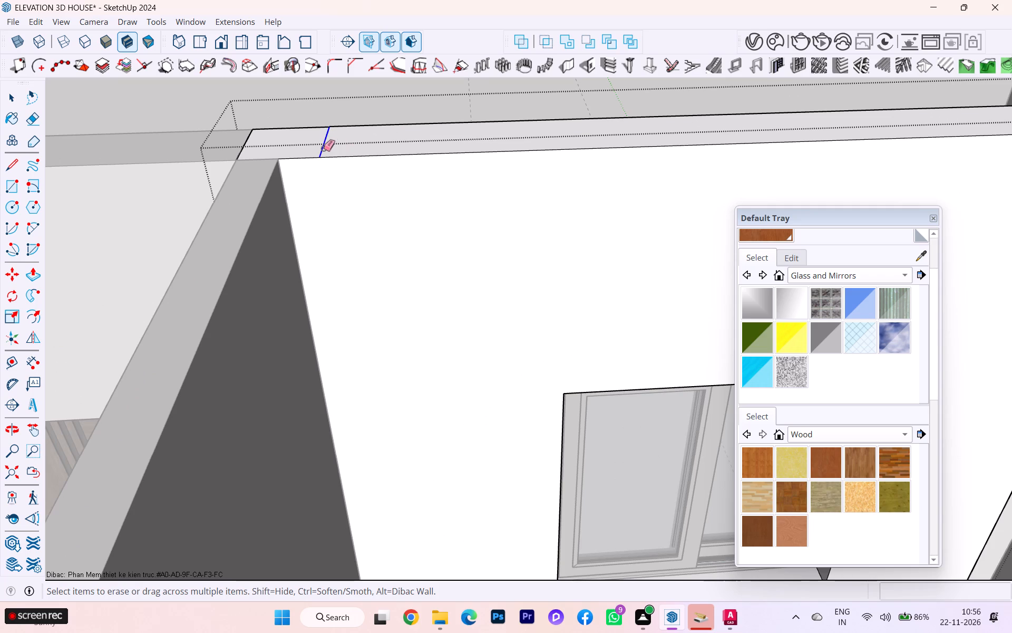
# Examine the window wall's top and outer face from outside the house, and close the wall group.
pyautogui.scroll(-2, 485, 156)
pyautogui.scroll(2, 503, 156)
pyautogui.scroll(-13, 504, 156)
pyautogui.scroll(1, 464, 156)
pyautogui.scroll(-4, 464, 156)
pyautogui.scroll(1, 431, 162)
pyautogui.scroll(-1, 430, 162)
pyautogui.scroll(-1, 315, 169)
pyautogui.moveTo(315, 169); pyautogui.dragTo(709, 244, button='middle')
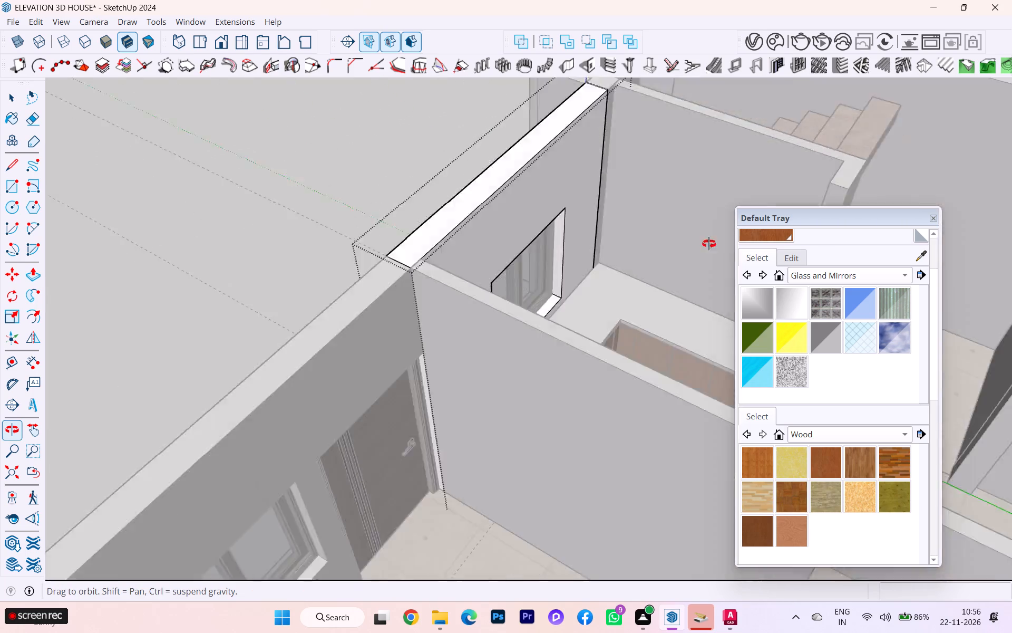
pyautogui.moveTo(709, 244); pyautogui.dragTo(865, 237, button='middle')
pyautogui.moveTo(497, 218); pyautogui.dragTo(757, 179, button='middle')
pyautogui.scroll(4, 719, 191)
pyautogui.scroll(-2, 704, 213)
pyautogui.scroll(1, 703, 214)
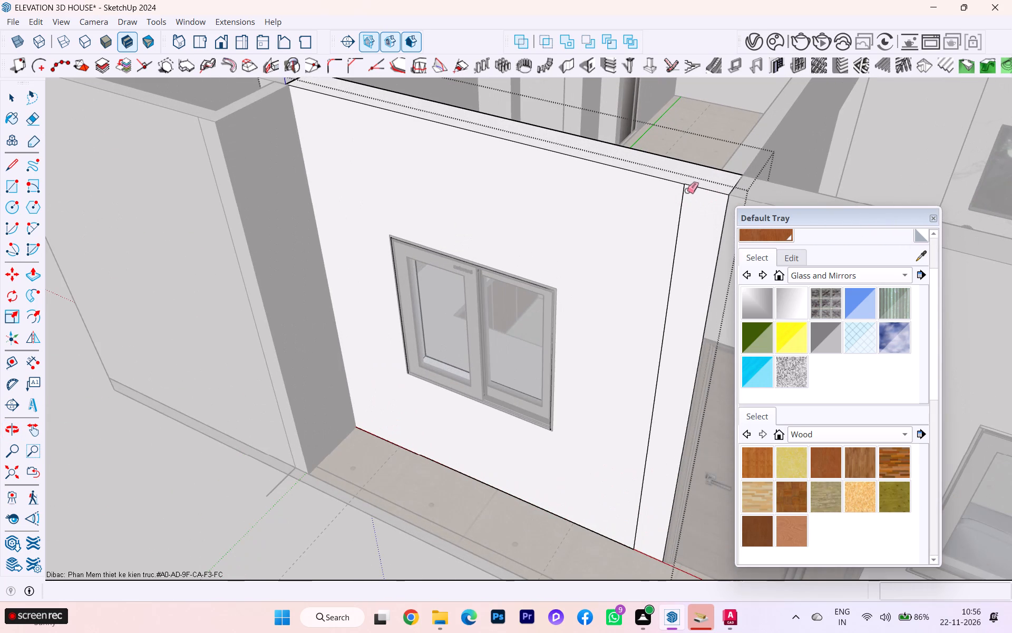
pyautogui.scroll(6, 686, 191)
pyautogui.scroll(-2, 686, 191)
pyautogui.scroll(4, 686, 191)
pyautogui.scroll(-1, 686, 191)
pyautogui.scroll(6, 689, 187)
pyautogui.scroll(1, 762, 150)
pyautogui.scroll(-1, 764, 150)
pyautogui.scroll(3, 766, 150)
pyautogui.scroll(-4, 783, 149)
pyautogui.moveTo(772, 161); pyautogui.dragTo(490, 231, button='middle')
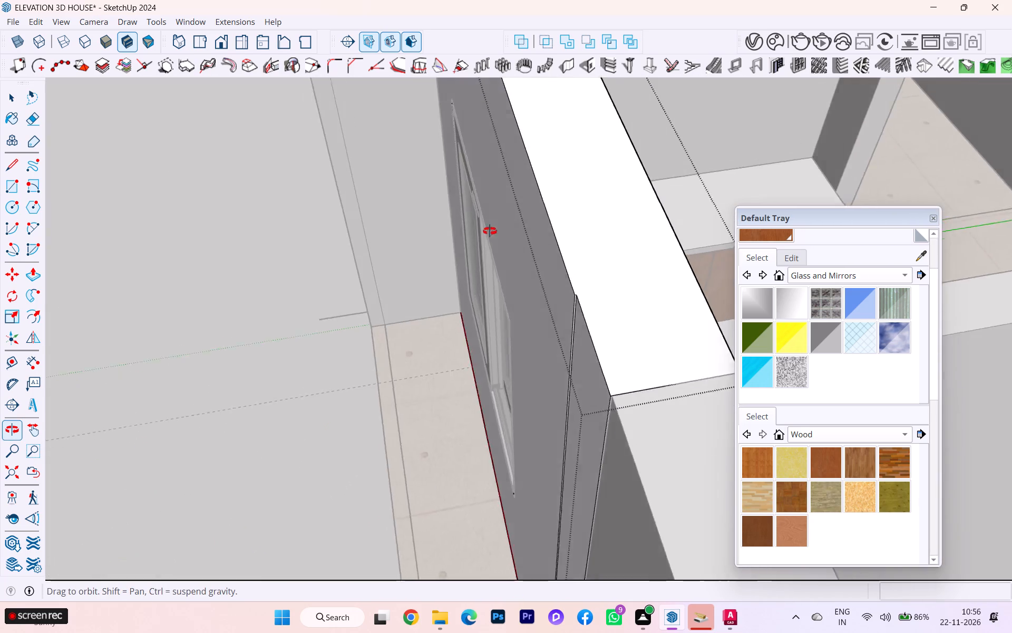
pyautogui.moveTo(490, 231); pyautogui.dragTo(471, 231, button='middle')
pyautogui.scroll(-1, 799, 255)
pyautogui.scroll(2, 795, 255)
pyautogui.moveTo(680, 264); pyautogui.dragTo(244, 259, button='middle')
pyautogui.scroll(-9, 560, 236)
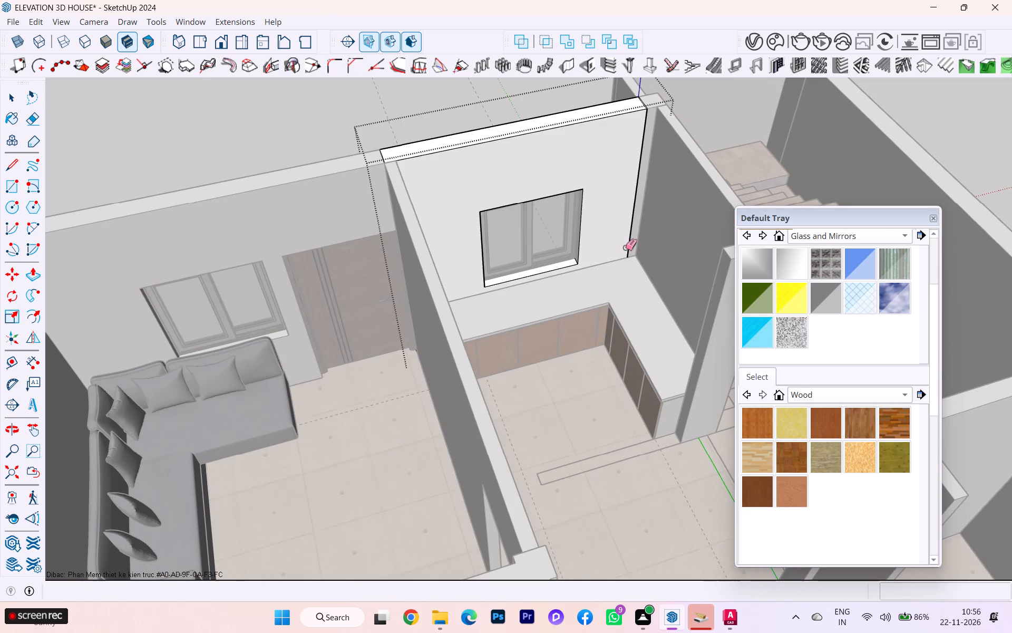
pyautogui.click(19, 102)
pyautogui.click(92, 129)
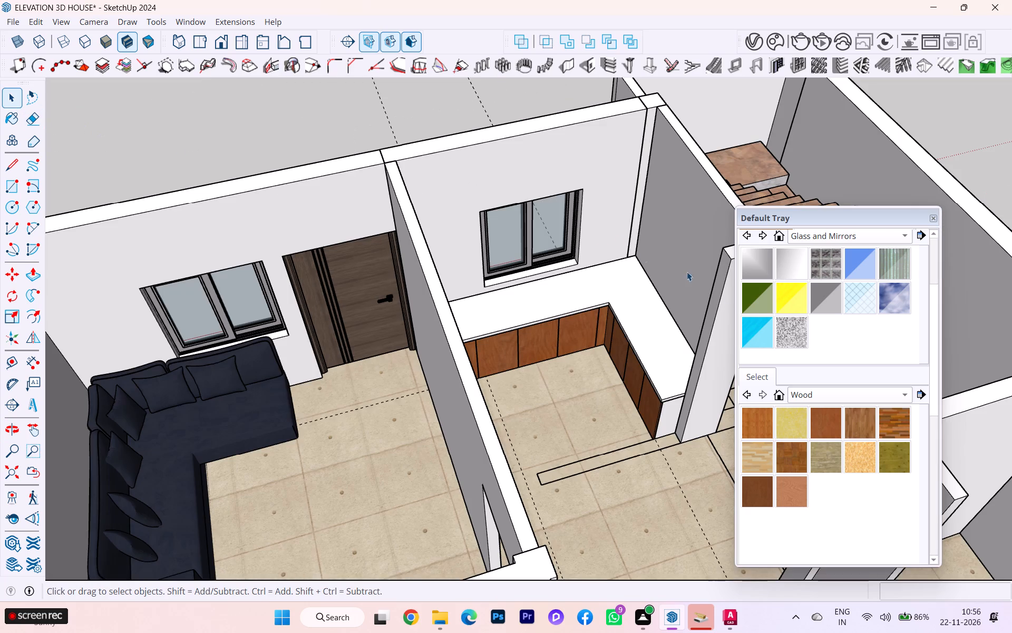
# Open the countertop group, examine its front edge along the shutters and inner corner, and close it.
pyautogui.scroll(3, 743, 298)
pyautogui.scroll(3, 644, 298)
pyautogui.scroll(-1, 644, 298)
pyautogui.scroll(6, 644, 298)
pyautogui.moveTo(605, 302); pyautogui.dragTo(568, 256, button='middle')
pyautogui.click(604, 289)
pyautogui.doubleClick(596, 289)
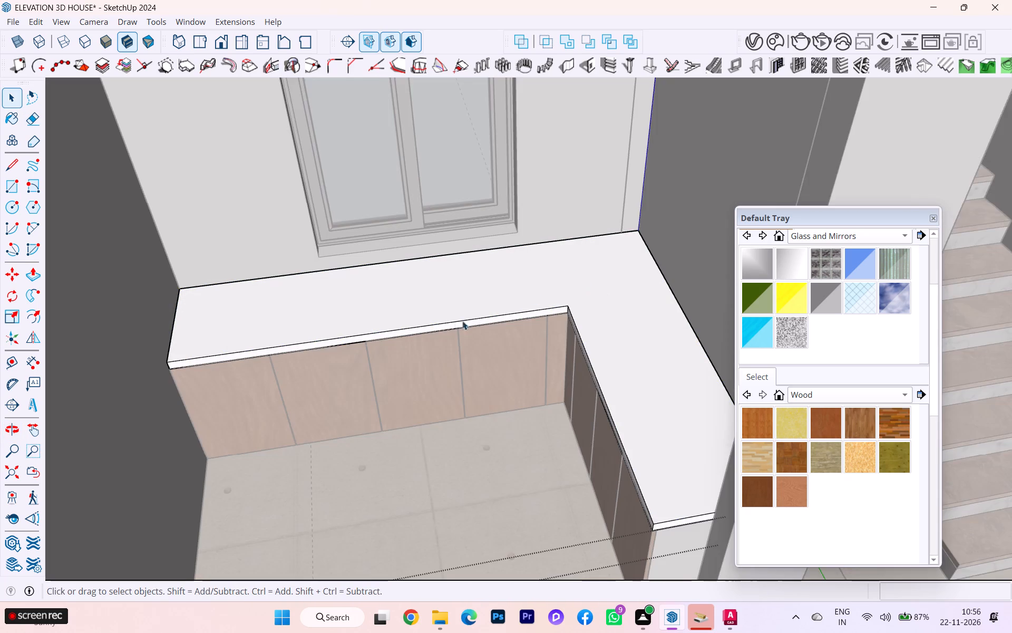
pyautogui.scroll(1, 453, 324)
pyautogui.scroll(2, 191, 365)
pyautogui.scroll(-1, 180, 375)
pyautogui.scroll(2, 193, 375)
pyautogui.scroll(-2, 197, 375)
pyautogui.scroll(2, 229, 376)
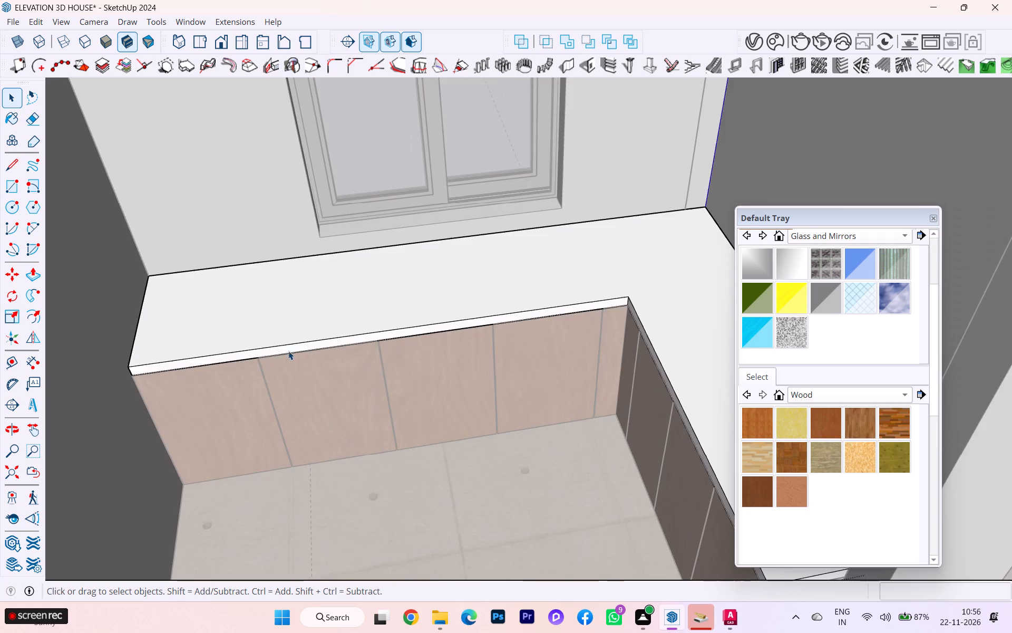
pyautogui.scroll(-7, 307, 350)
pyautogui.scroll(2, 557, 344)
pyautogui.scroll(-2, 557, 344)
pyautogui.scroll(-5, 388, 349)
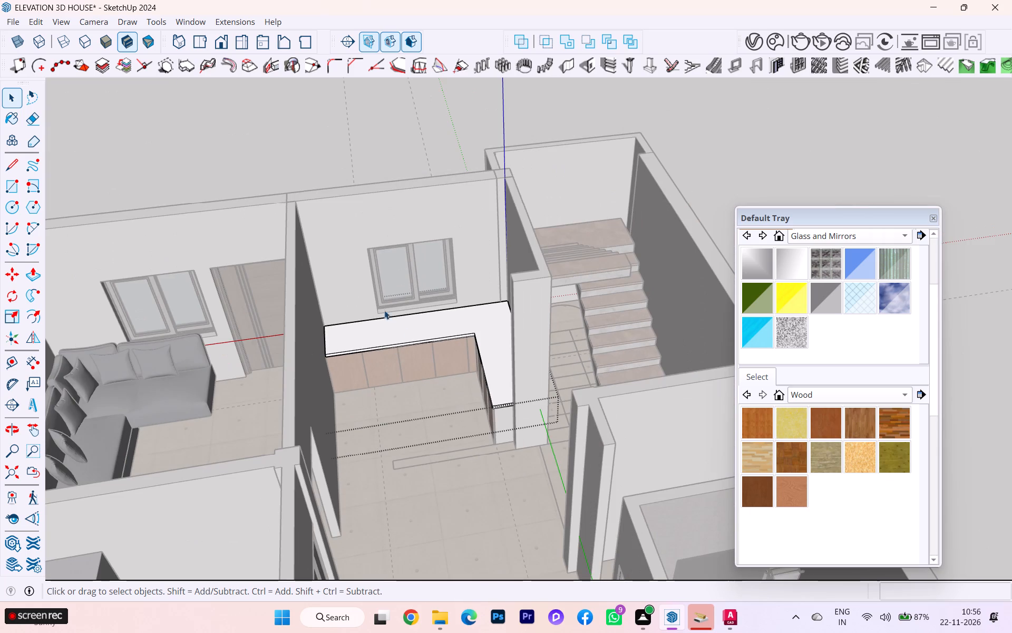
pyautogui.click(253, 157)
# Reopen the countertop group and hide the rest of the model to isolate the slab.
pyautogui.doubleClick(380, 335)
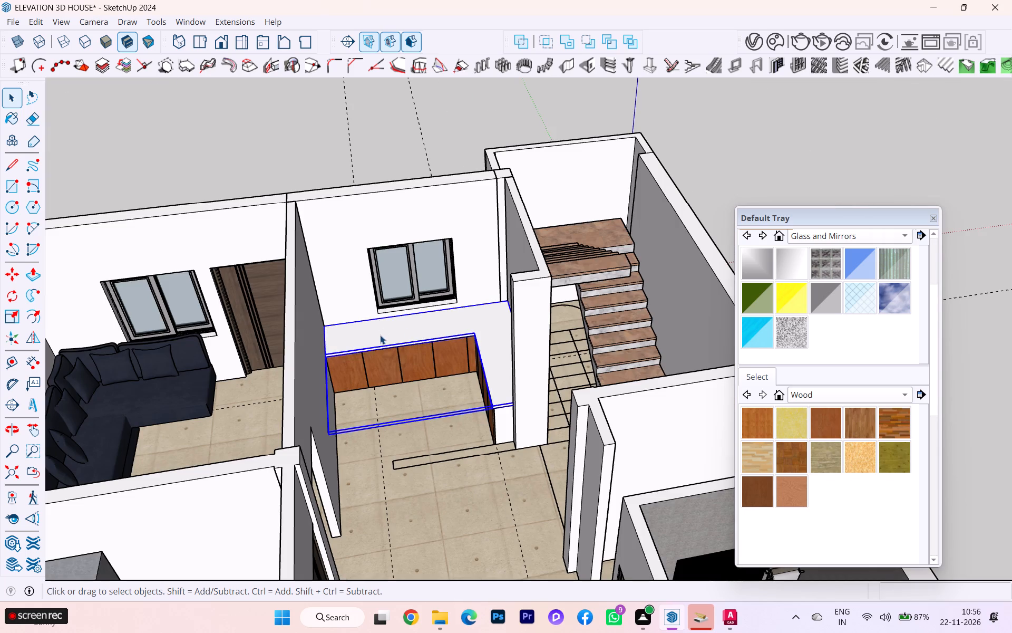
pyautogui.press('h')
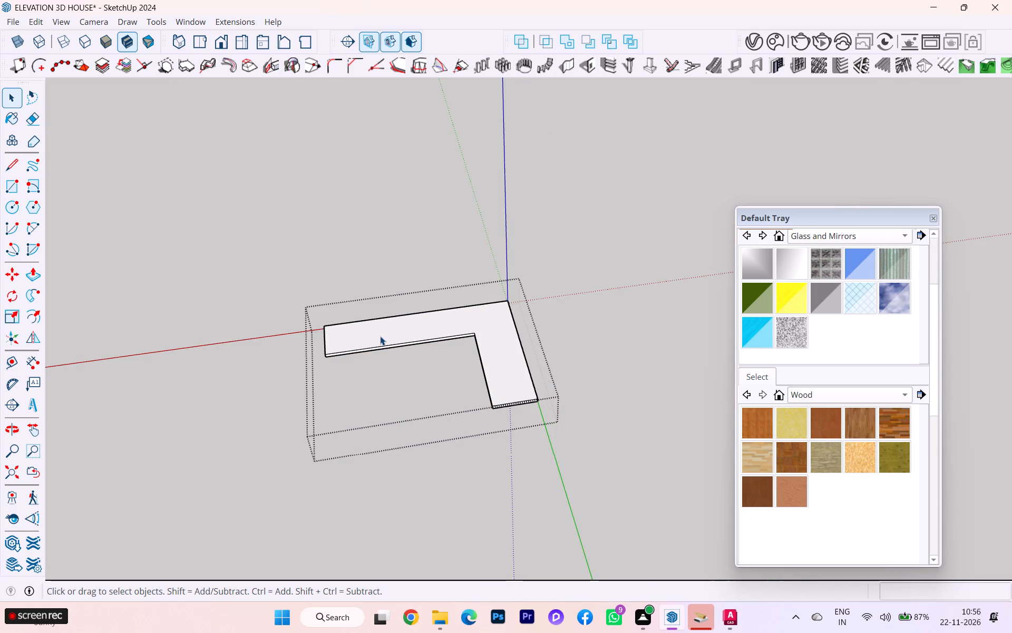
# Draw a 2-point arc across the slab's thickness at the back corner of its window-side end, bulging outward as a rounded edge profile.
pyautogui.scroll(3, 393, 318)
pyautogui.scroll(6, 284, 386)
pyautogui.scroll(-2, 284, 386)
pyautogui.scroll(1, 284, 386)
pyautogui.moveTo(305, 365); pyautogui.dragTo(322, 354, button='middle')
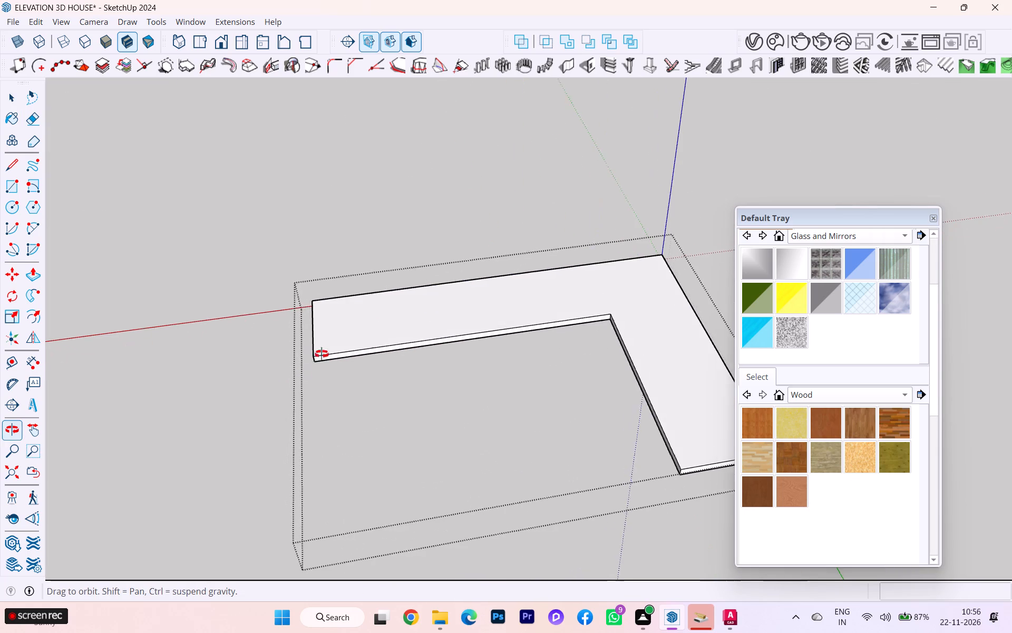
pyautogui.moveTo(322, 354); pyautogui.dragTo(508, 310, button='middle')
pyautogui.scroll(2, 322, 443)
pyautogui.scroll(-2, 318, 447)
pyautogui.scroll(3, 307, 464)
pyautogui.moveTo(323, 438); pyautogui.dragTo(529, 428, button='middle')
pyautogui.scroll(6, 407, 439)
pyautogui.scroll(-2, 367, 437)
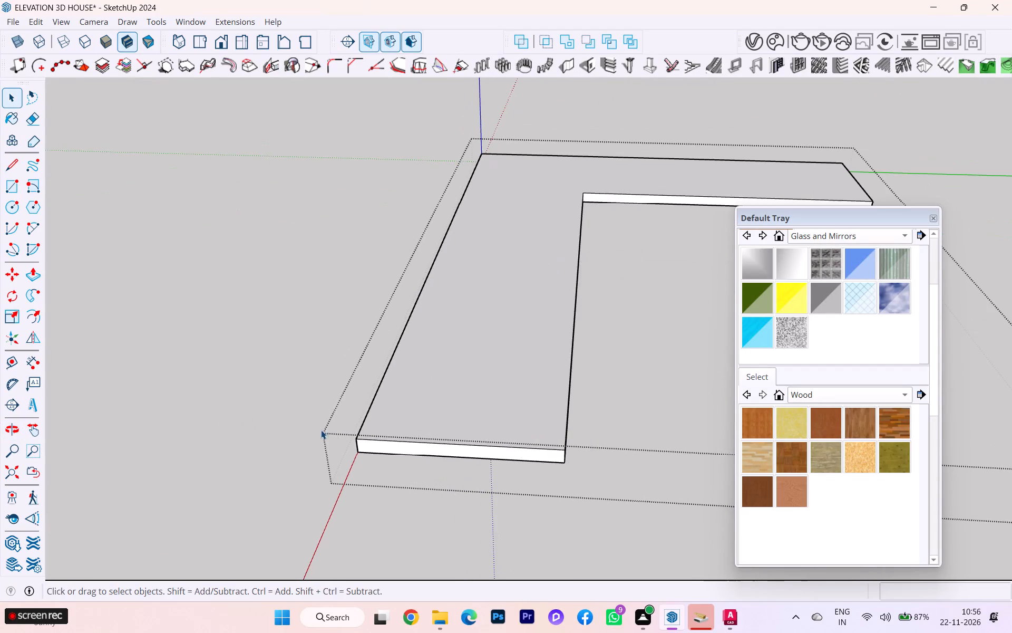
pyautogui.moveTo(331, 429); pyautogui.dragTo(493, 405, button='middle')
pyautogui.scroll(3, 555, 578)
pyautogui.scroll(2, 501, 472)
pyautogui.scroll(1, 497, 412)
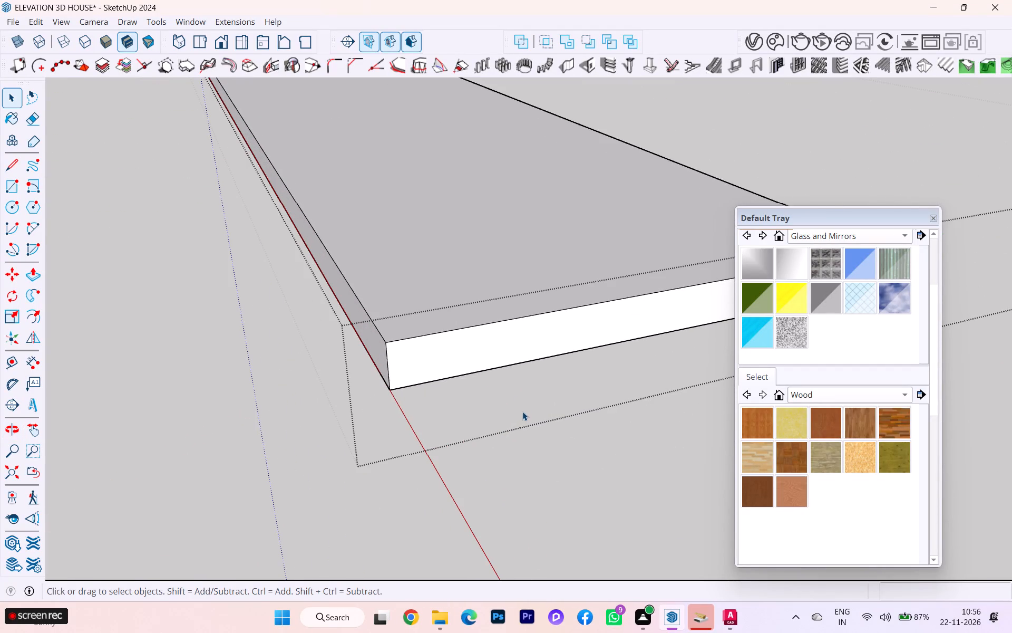
pyautogui.press('a')
pyautogui.scroll(4, 437, 373)
pyautogui.click(367, 335)
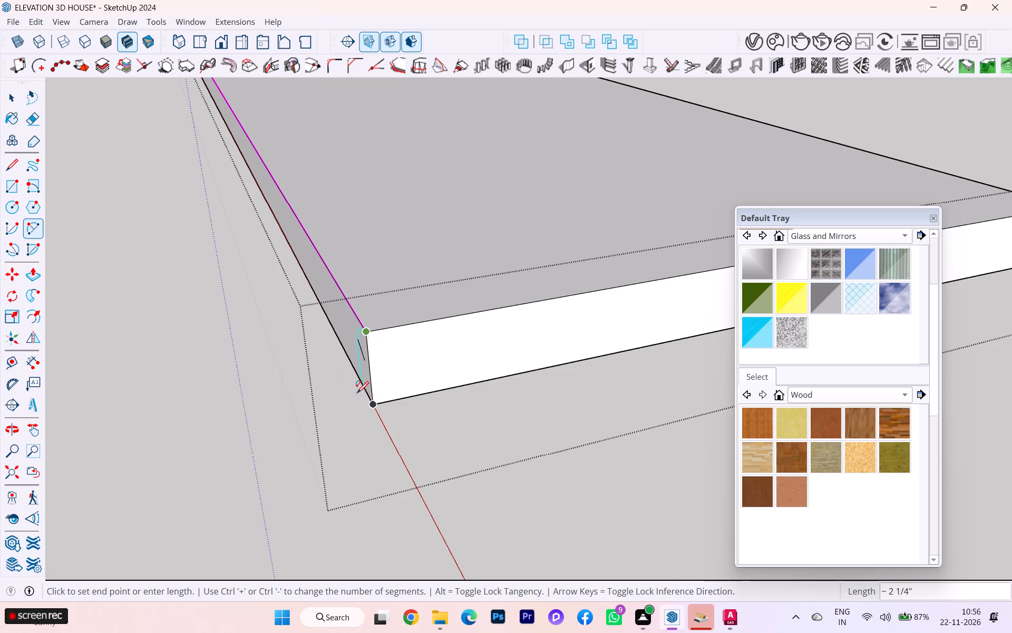
pyautogui.moveTo(369, 408); pyautogui.dragTo(503, 409, button='middle')
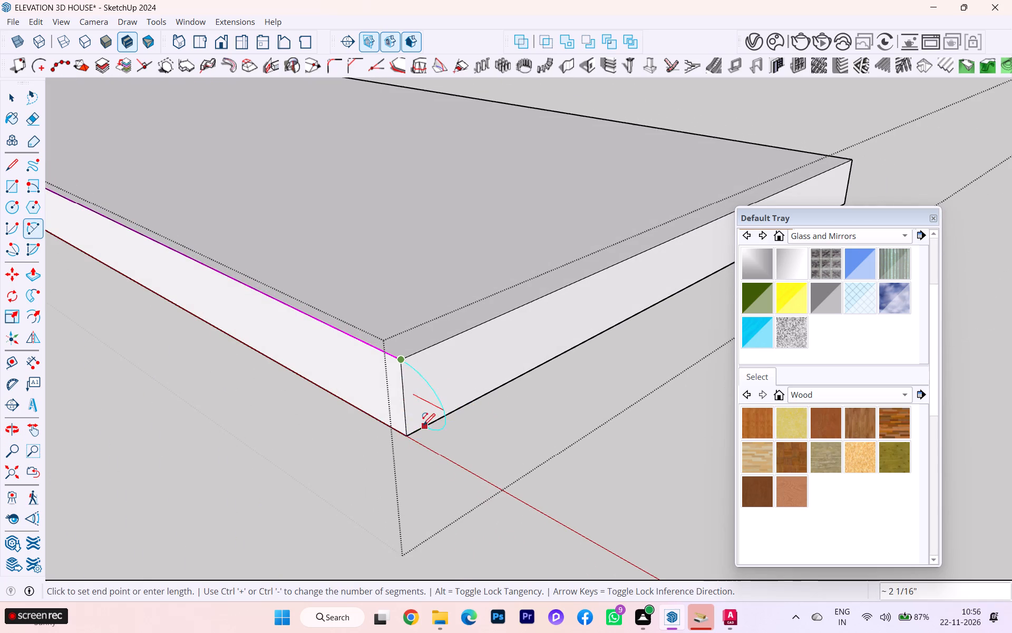
pyautogui.click(406, 436)
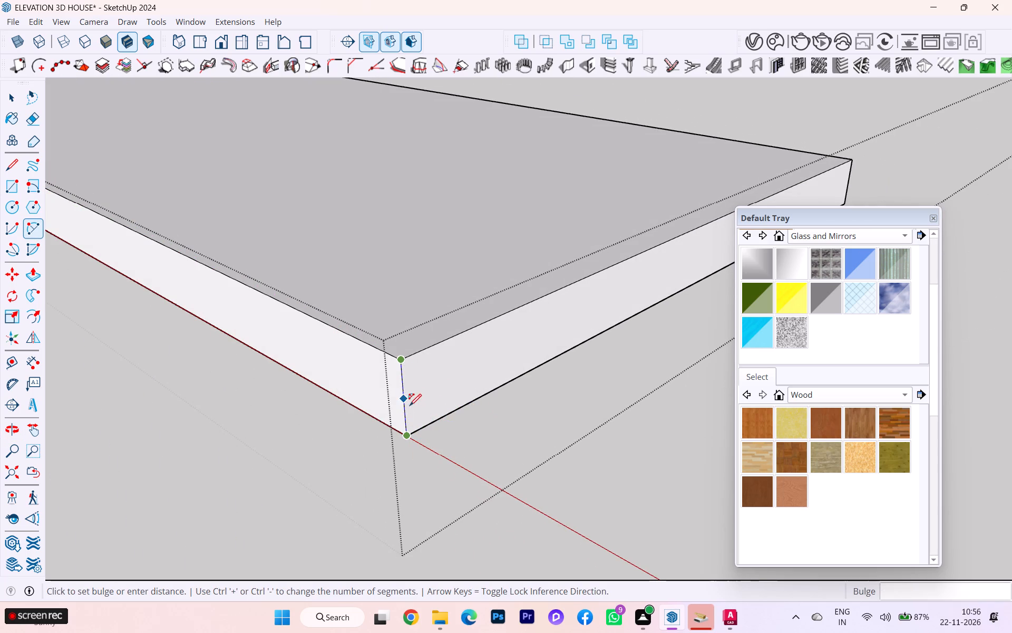
pyautogui.click(424, 413)
pyautogui.scroll(-1, 464, 415)
pyautogui.moveTo(458, 415); pyautogui.dragTo(458, 415, button='middle')
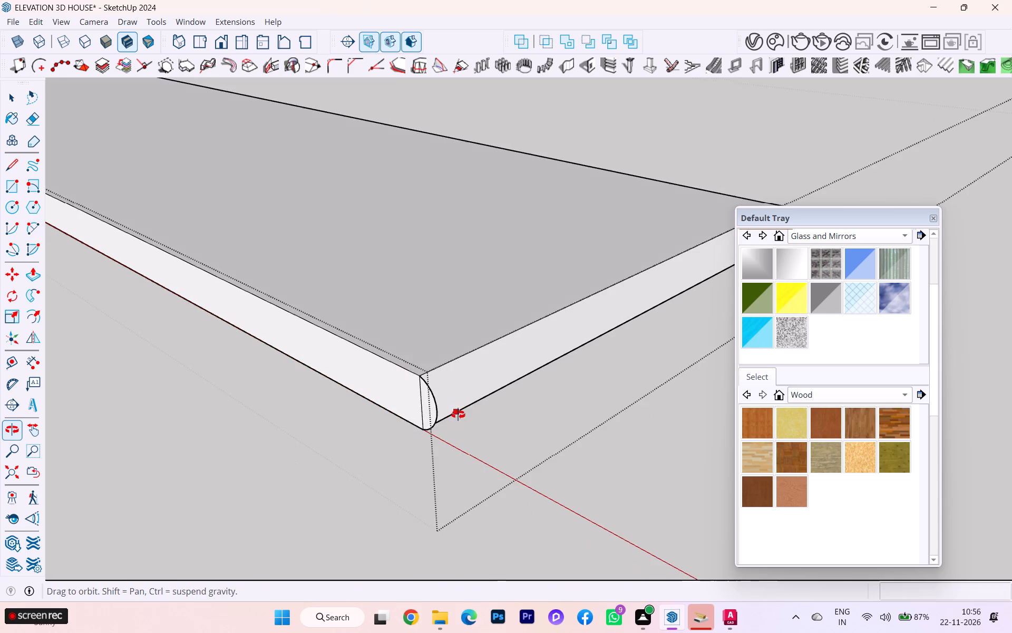
pyautogui.moveTo(458, 415); pyautogui.dragTo(184, 400, button='middle')
pyautogui.scroll(4, 503, 339)
pyautogui.scroll(-1, 456, 354)
pyautogui.moveTo(452, 356); pyautogui.dragTo(336, 360, button='middle')
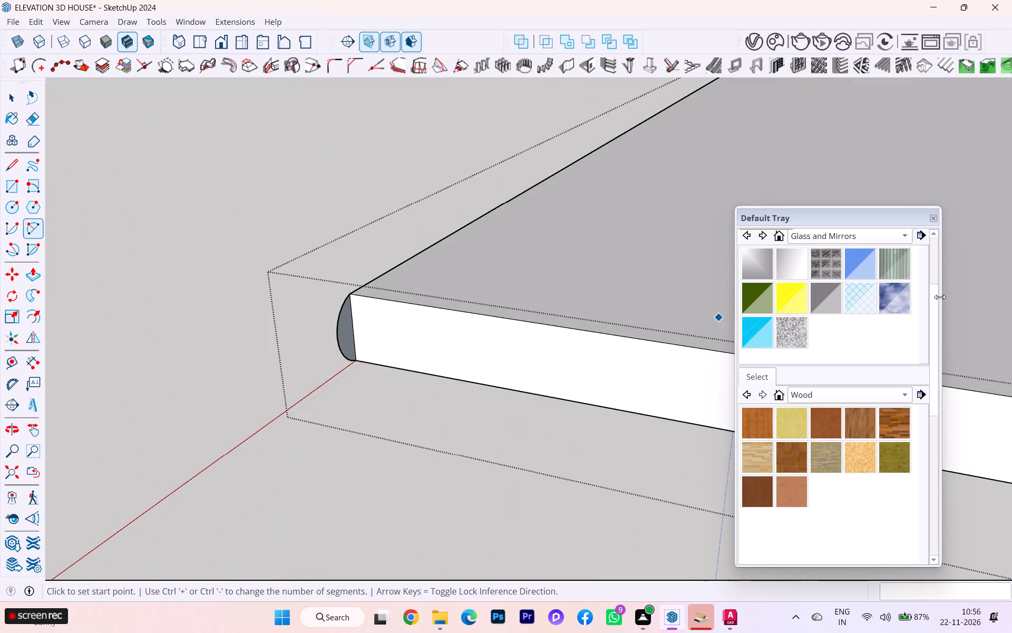
pyautogui.click(12, 100)
pyautogui.scroll(1, 306, 256)
pyautogui.scroll(-1, 306, 256)
pyautogui.scroll(4, 306, 256)
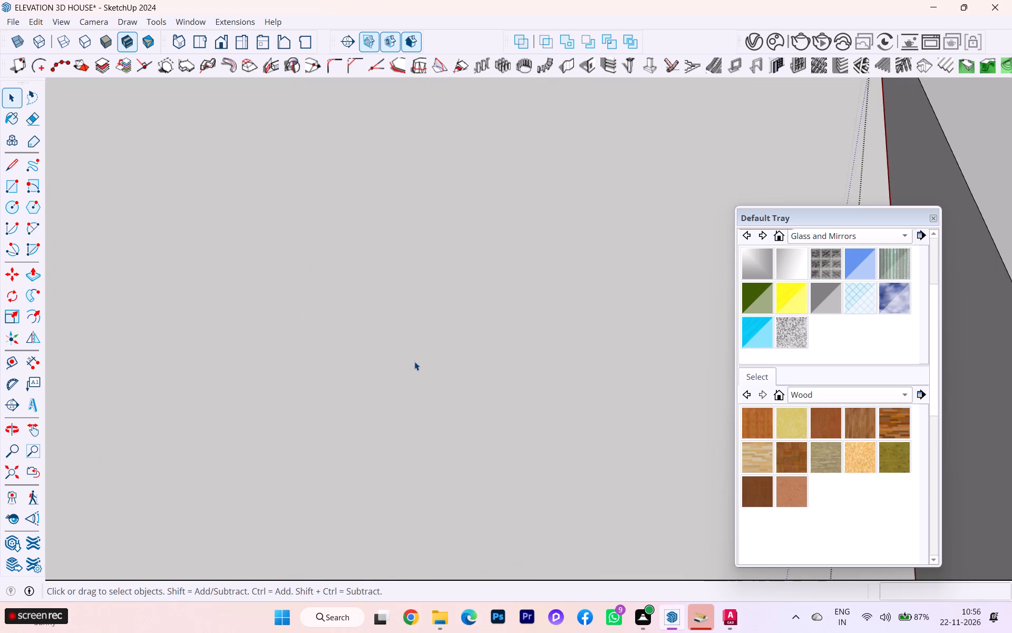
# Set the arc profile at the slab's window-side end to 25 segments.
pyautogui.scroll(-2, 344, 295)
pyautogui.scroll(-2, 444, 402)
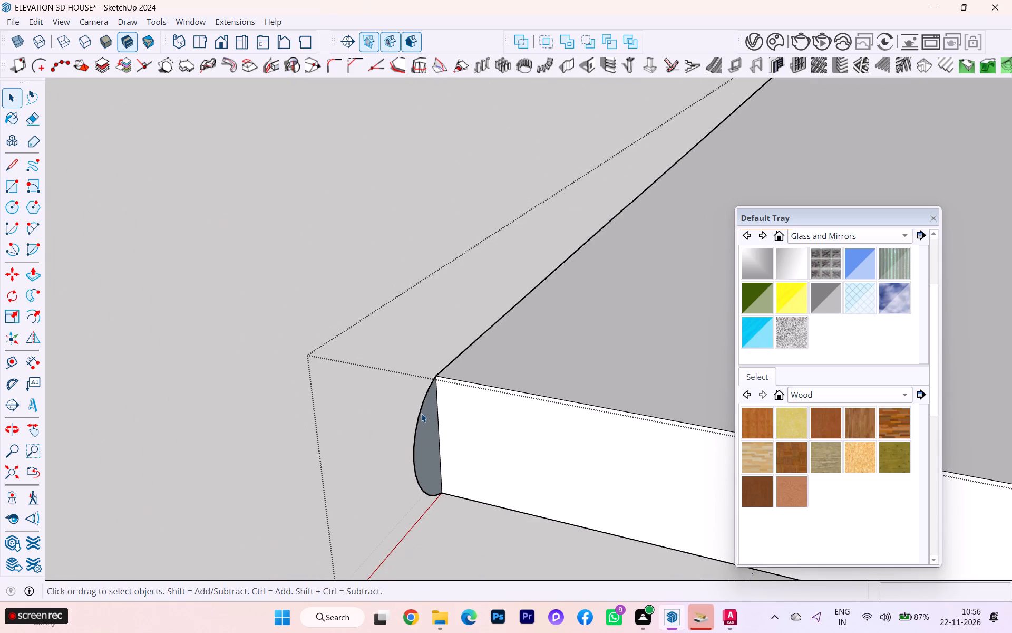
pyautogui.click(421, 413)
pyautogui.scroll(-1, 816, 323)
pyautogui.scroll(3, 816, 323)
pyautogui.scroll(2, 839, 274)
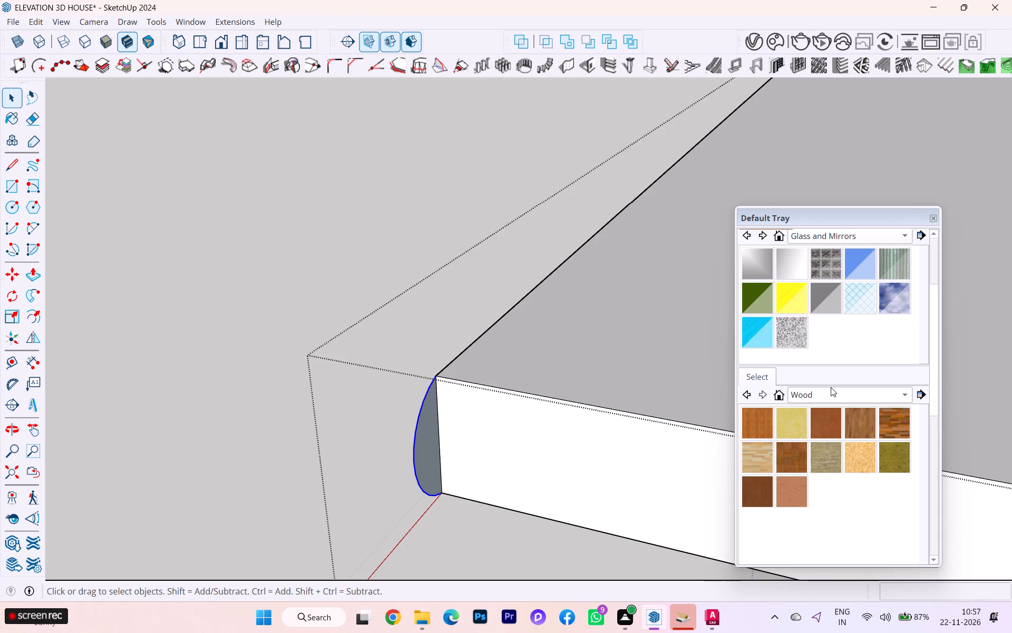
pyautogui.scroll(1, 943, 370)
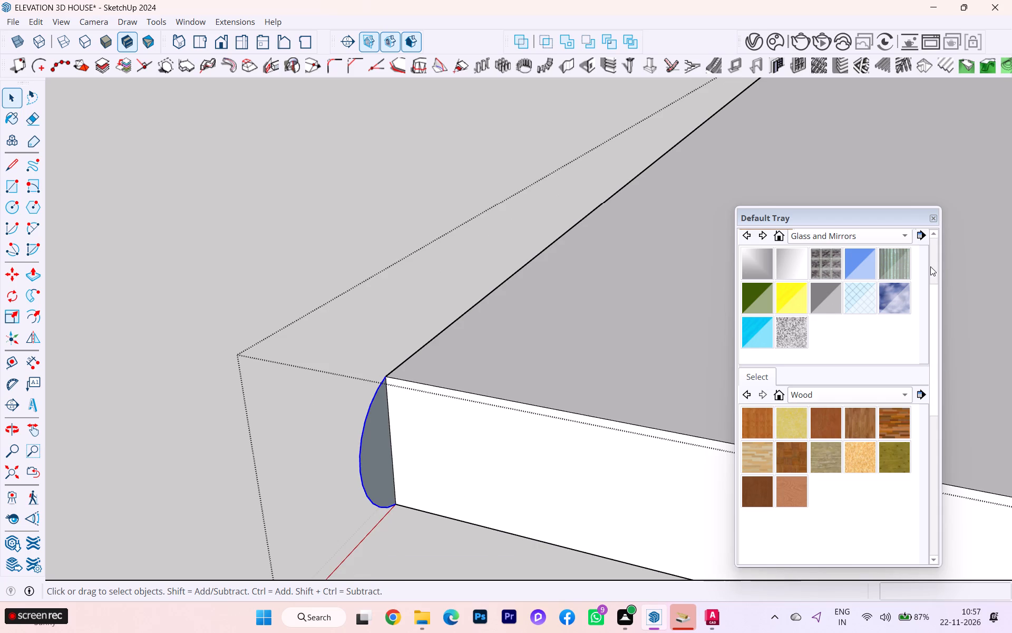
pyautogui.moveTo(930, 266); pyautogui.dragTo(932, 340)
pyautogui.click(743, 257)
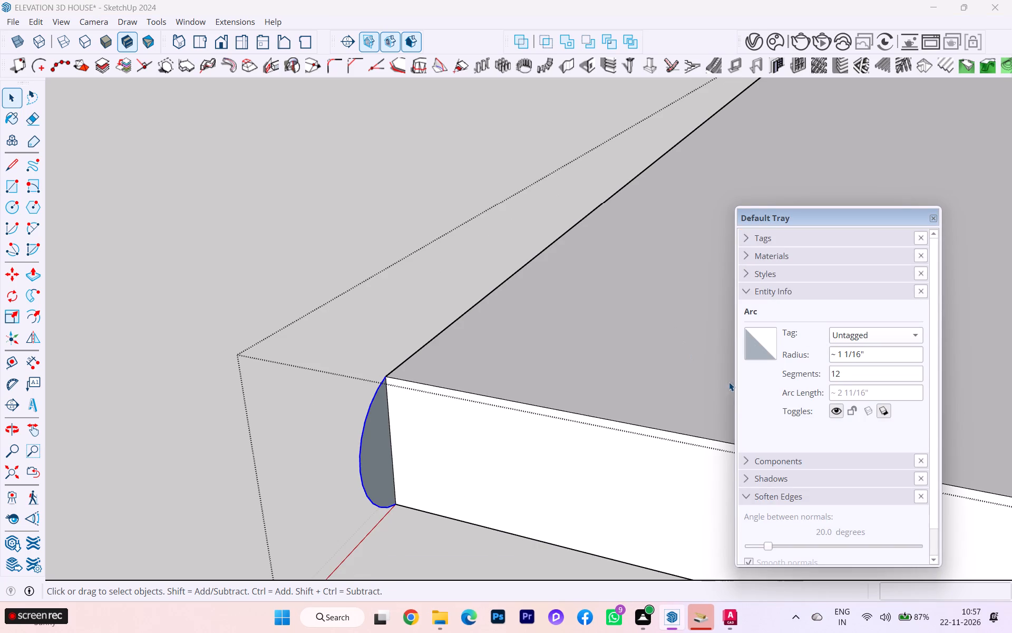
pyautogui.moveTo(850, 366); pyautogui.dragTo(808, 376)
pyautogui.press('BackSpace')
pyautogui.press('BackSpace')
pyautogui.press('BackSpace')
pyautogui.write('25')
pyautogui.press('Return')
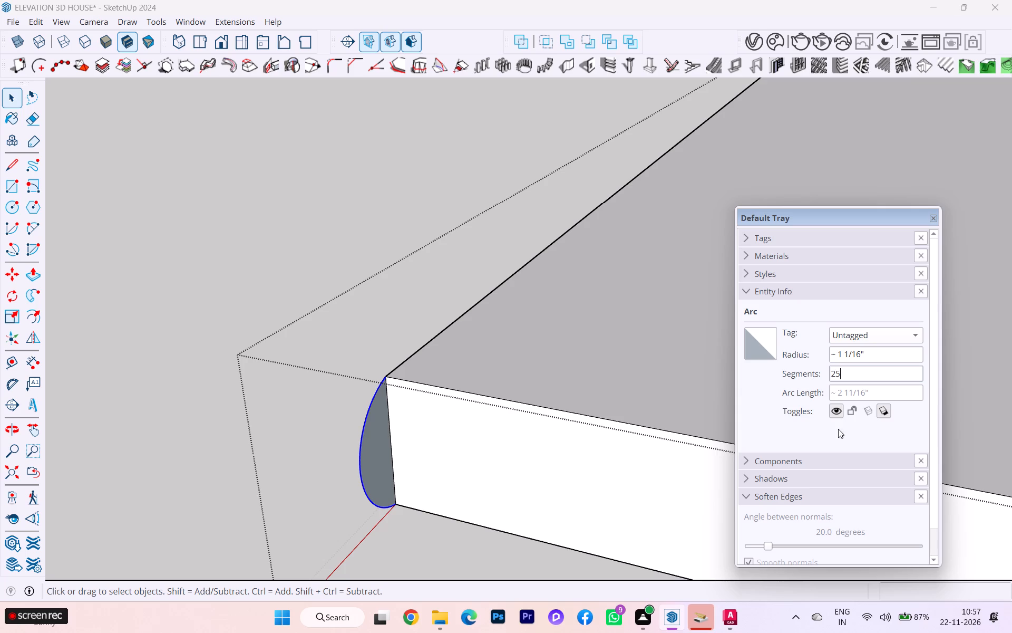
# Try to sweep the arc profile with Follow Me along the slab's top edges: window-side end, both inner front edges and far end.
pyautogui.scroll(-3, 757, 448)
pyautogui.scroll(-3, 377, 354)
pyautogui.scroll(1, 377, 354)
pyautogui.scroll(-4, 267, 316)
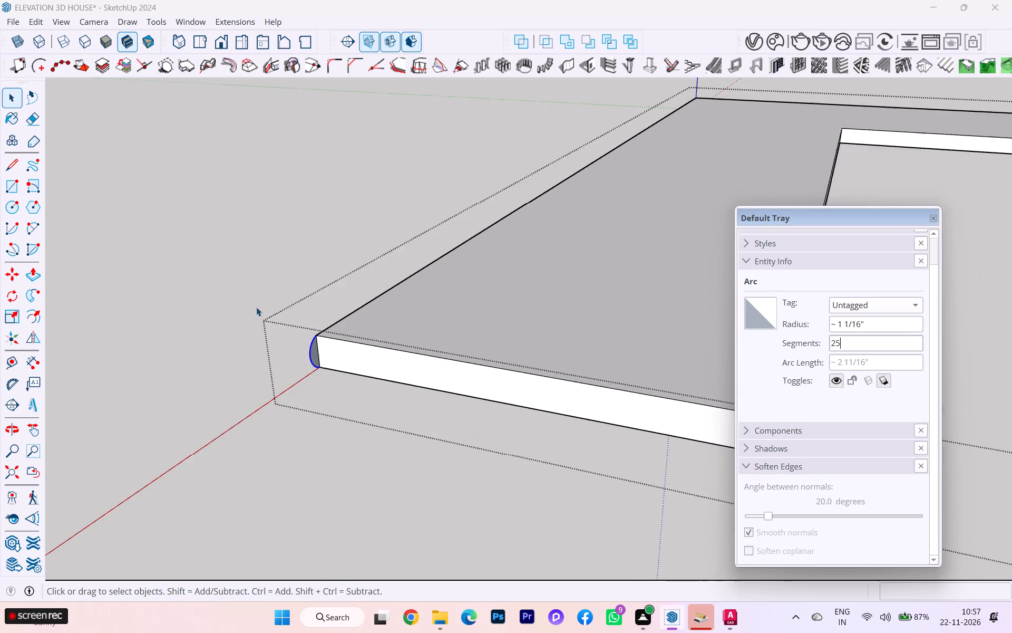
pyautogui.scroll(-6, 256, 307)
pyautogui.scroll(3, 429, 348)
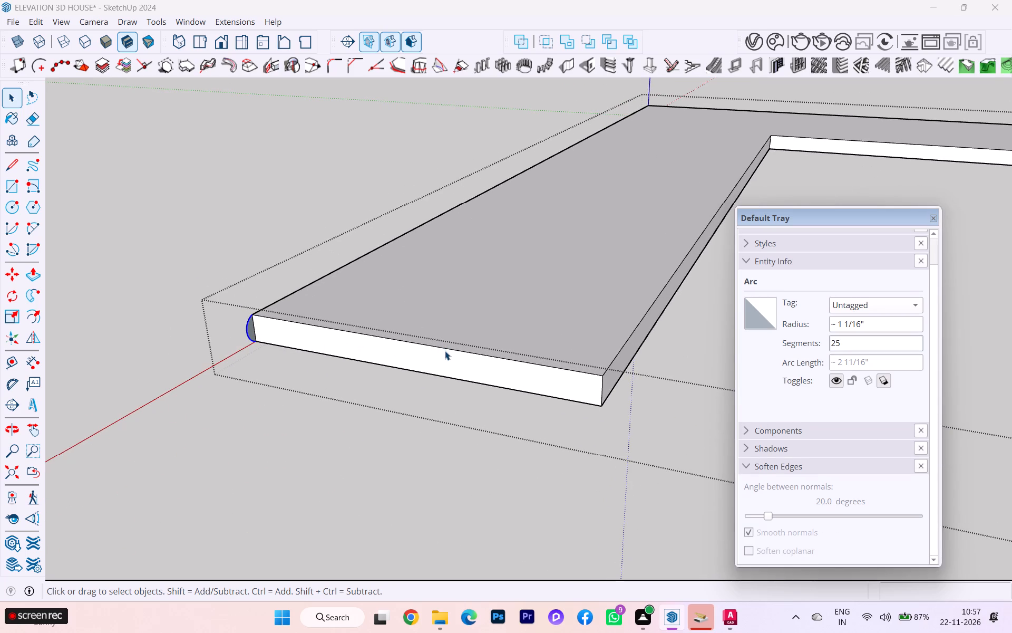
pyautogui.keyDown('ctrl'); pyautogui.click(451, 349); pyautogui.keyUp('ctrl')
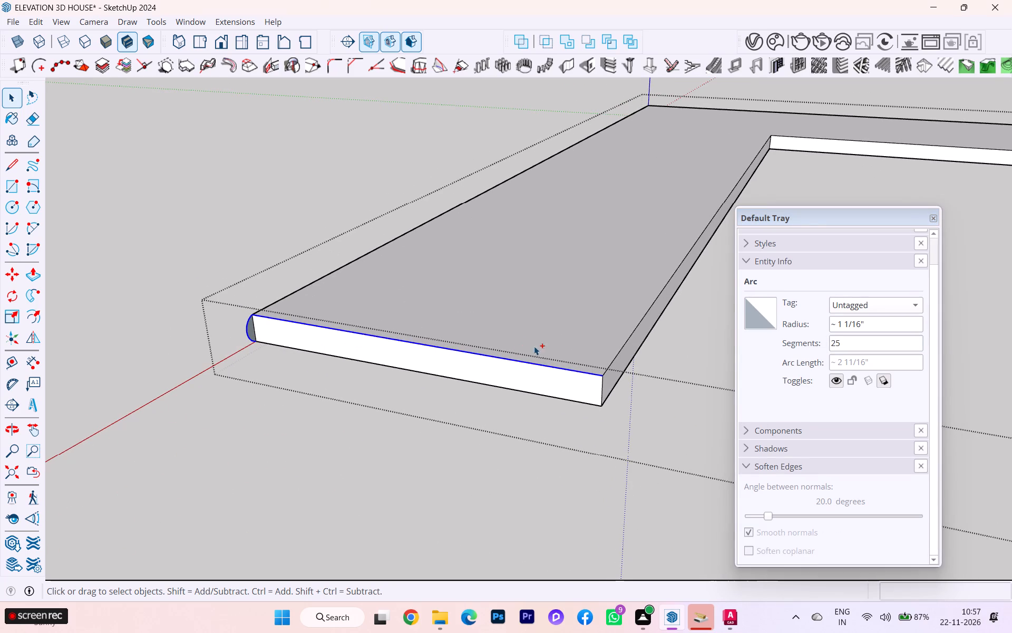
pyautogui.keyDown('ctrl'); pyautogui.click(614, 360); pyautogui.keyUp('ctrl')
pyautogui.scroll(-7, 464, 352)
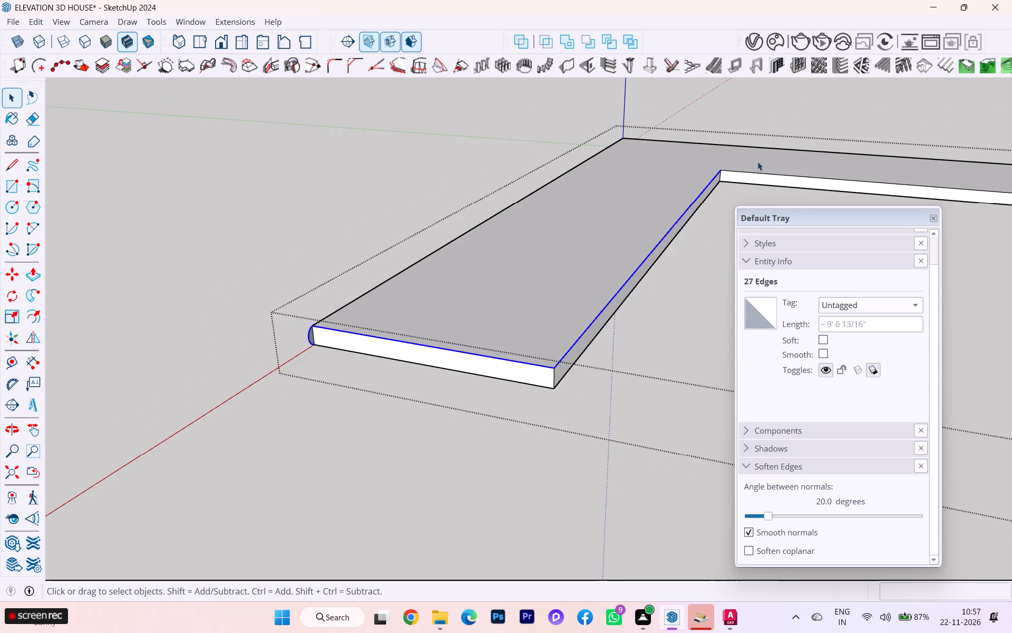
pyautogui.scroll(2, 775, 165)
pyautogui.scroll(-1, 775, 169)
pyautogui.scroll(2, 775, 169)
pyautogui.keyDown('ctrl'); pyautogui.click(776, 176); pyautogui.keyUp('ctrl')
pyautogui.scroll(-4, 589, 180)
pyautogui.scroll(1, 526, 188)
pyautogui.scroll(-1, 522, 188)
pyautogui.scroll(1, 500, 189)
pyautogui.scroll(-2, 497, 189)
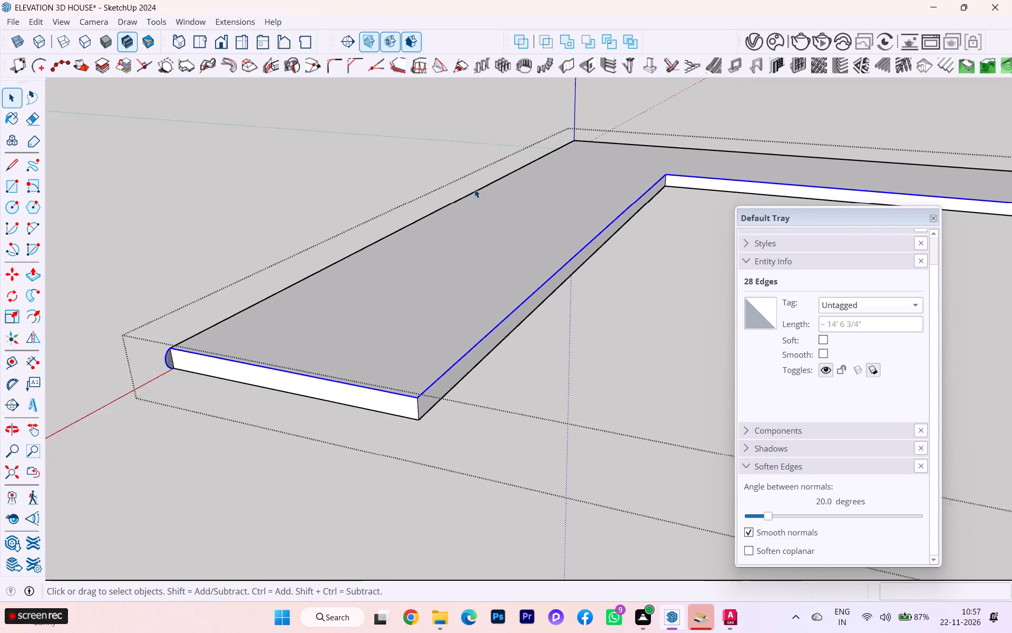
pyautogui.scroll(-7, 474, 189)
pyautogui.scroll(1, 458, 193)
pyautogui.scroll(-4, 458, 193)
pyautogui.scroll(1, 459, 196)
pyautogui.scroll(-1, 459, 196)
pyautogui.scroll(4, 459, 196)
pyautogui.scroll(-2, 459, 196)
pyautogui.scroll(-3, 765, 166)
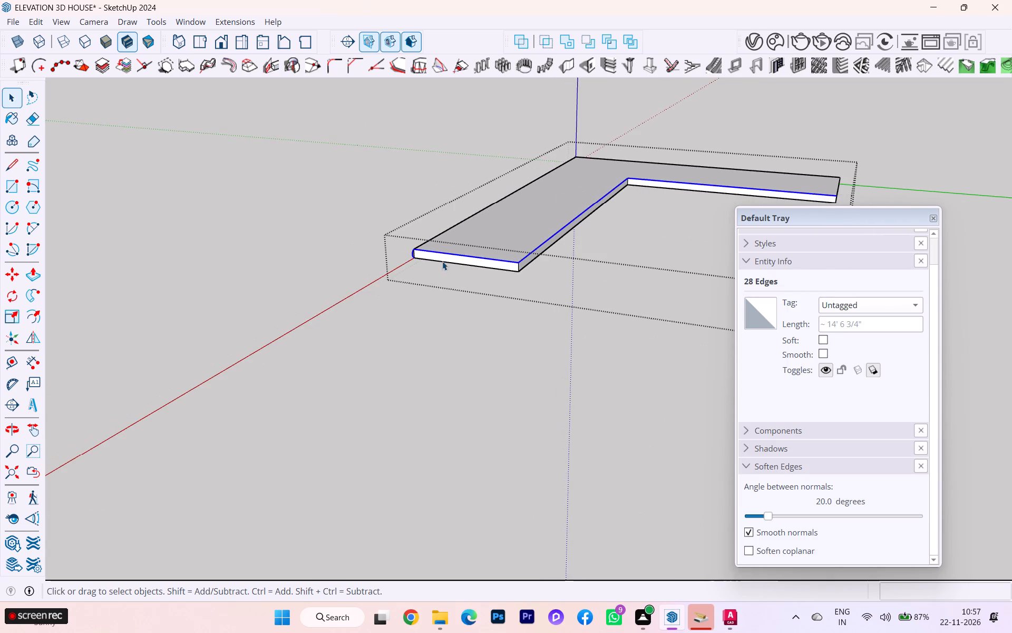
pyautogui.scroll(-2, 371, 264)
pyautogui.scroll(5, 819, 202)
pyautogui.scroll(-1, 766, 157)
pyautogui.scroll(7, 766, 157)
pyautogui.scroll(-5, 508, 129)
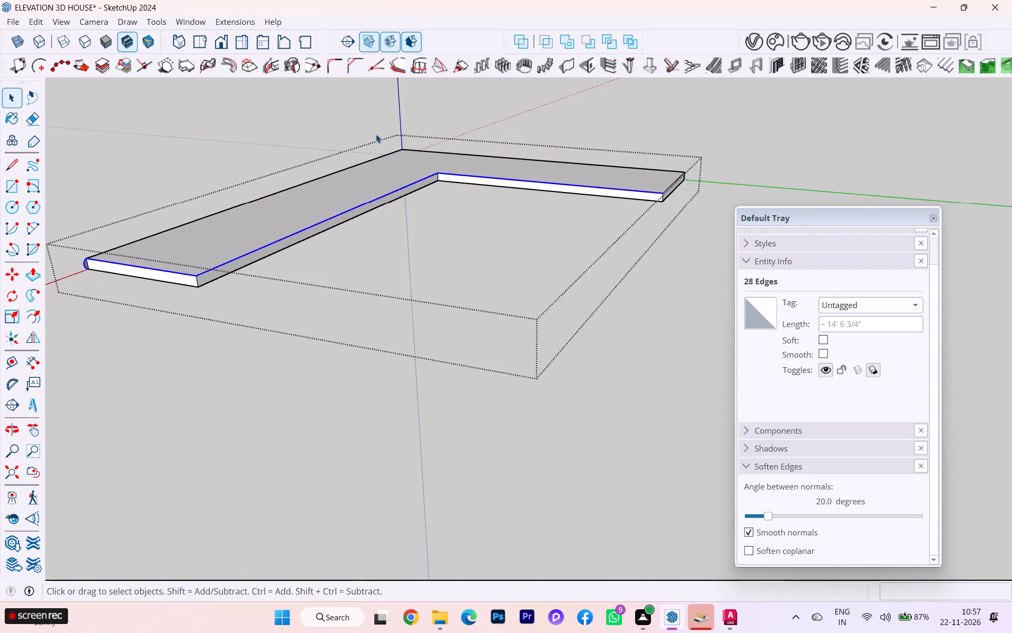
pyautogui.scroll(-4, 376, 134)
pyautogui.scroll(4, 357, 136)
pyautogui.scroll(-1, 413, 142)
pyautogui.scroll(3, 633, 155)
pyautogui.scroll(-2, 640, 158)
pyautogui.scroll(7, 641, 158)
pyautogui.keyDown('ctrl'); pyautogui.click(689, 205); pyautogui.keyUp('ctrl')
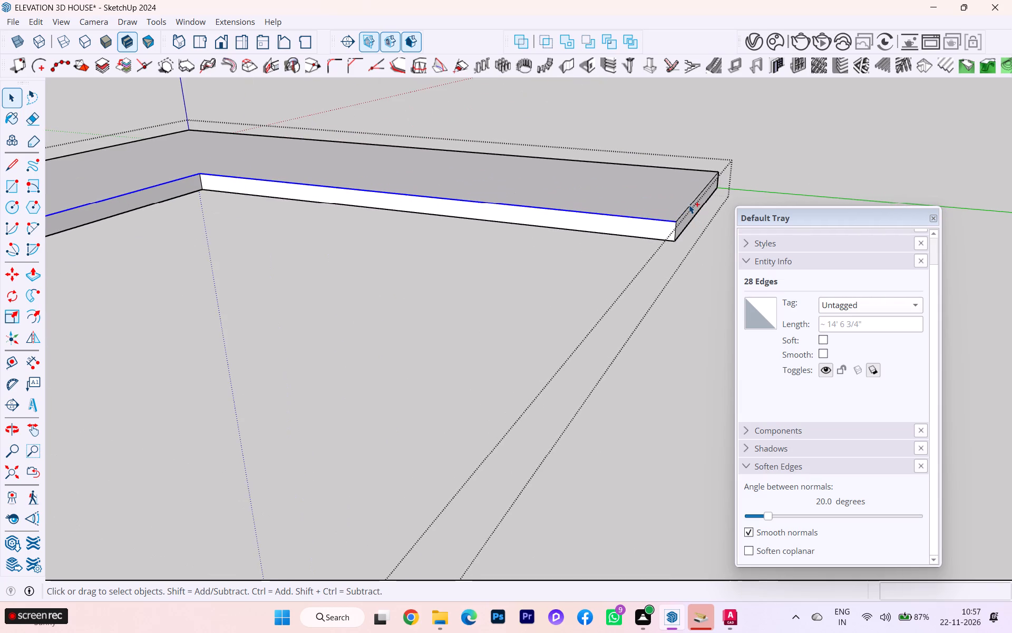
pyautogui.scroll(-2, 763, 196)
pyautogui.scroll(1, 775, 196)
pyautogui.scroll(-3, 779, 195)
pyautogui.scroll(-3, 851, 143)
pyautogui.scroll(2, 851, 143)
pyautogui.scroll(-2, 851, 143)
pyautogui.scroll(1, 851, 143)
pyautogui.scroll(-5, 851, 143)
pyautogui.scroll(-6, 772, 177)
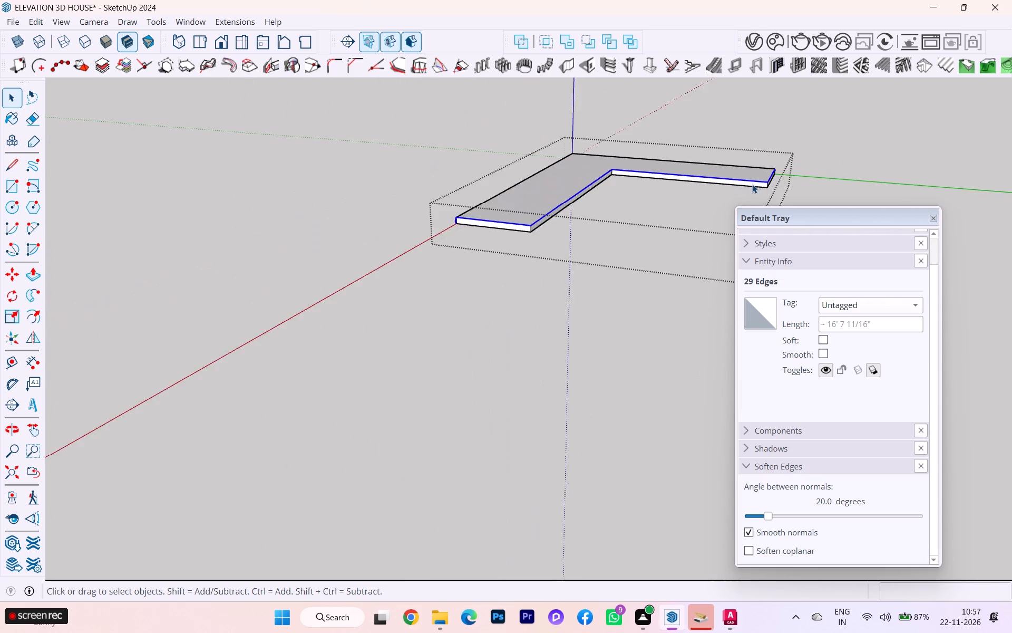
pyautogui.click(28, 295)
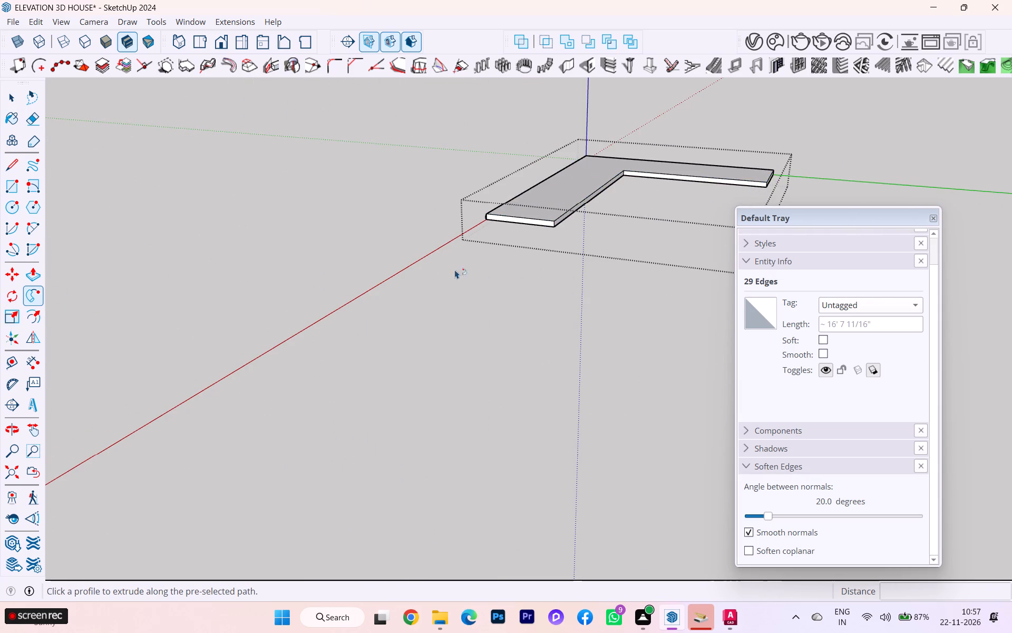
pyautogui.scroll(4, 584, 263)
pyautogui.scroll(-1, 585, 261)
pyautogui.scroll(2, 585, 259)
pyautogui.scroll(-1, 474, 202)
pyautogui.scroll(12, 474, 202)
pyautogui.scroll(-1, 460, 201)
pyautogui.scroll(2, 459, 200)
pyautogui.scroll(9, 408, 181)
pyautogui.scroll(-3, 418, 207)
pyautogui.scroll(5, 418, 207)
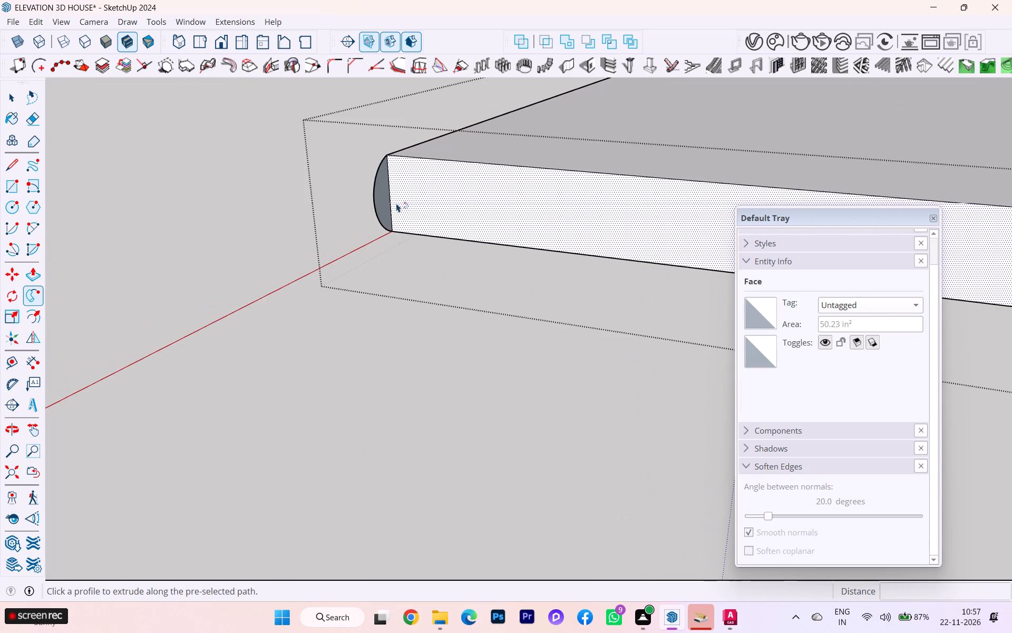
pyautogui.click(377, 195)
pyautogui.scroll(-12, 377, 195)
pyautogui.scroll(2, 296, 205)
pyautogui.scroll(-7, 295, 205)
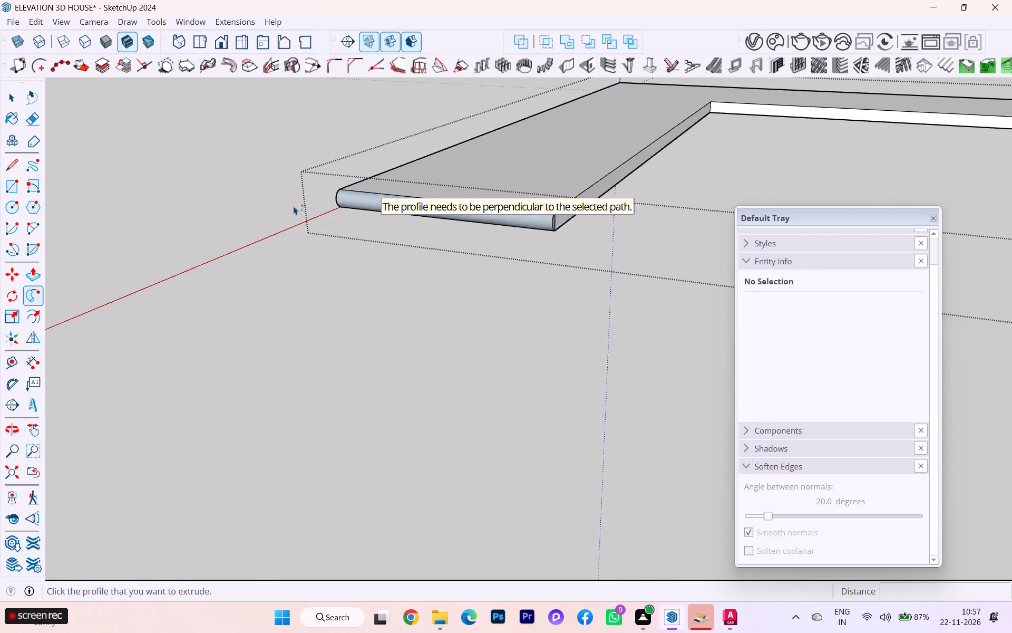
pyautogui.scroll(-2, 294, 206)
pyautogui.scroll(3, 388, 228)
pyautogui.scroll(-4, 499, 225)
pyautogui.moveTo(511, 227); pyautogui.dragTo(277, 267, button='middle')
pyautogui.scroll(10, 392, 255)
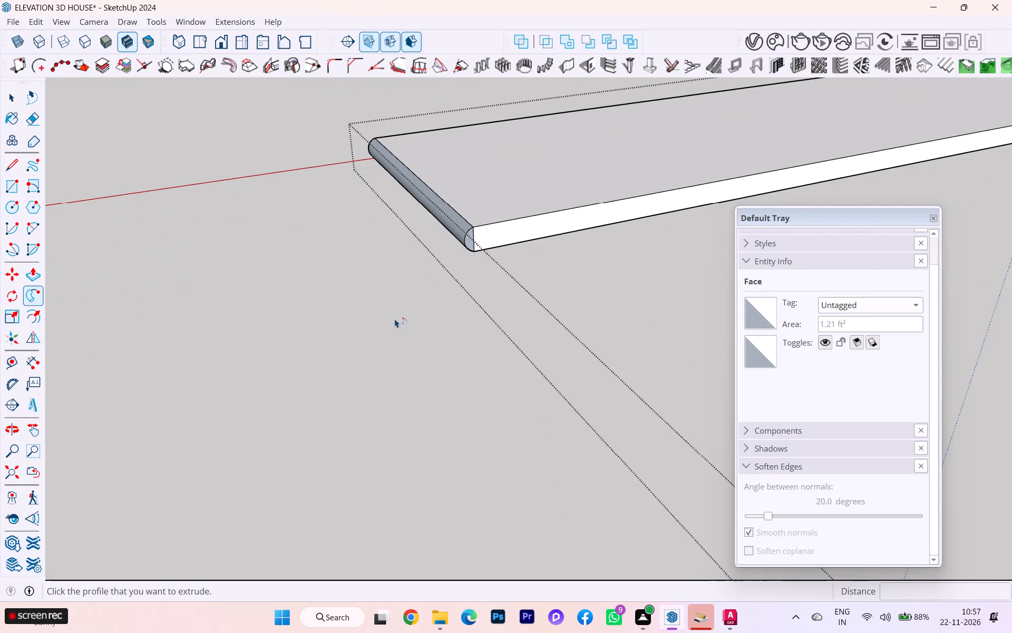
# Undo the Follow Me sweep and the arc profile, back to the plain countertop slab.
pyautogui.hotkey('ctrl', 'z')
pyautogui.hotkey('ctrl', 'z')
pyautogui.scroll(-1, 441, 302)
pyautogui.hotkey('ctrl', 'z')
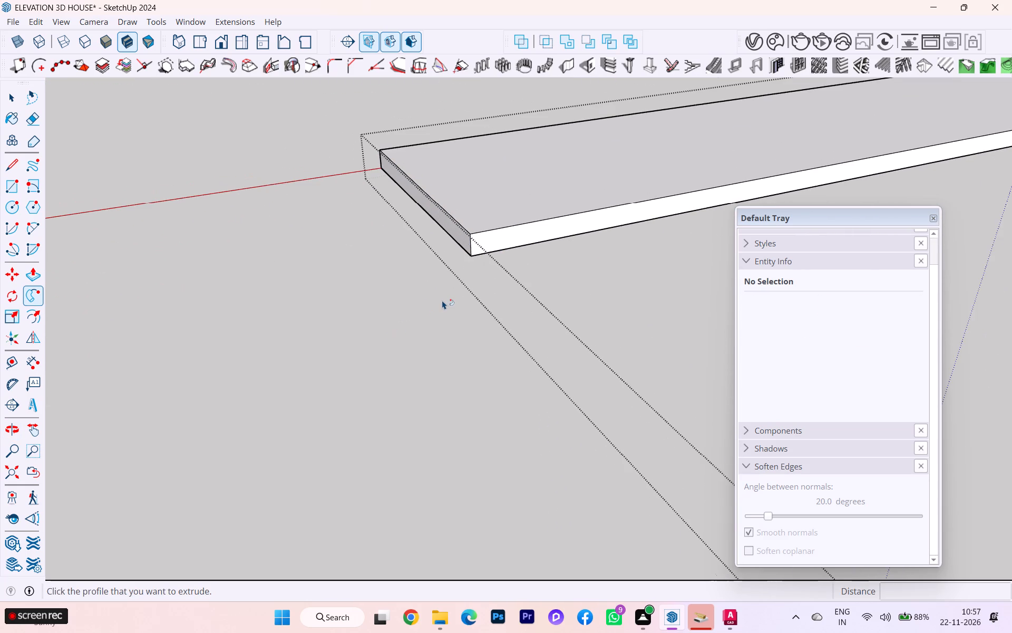
# Draw a 2-point arc across the slab's thickness at the same back corner, bulging about 13/16" outward along the green axis.
pyautogui.moveTo(442, 300); pyautogui.dragTo(893, 320, button='middle')
pyautogui.scroll(-2, 624, 274)
pyautogui.scroll(2, 623, 280)
pyautogui.scroll(-6, 623, 280)
pyautogui.scroll(1, 567, 296)
pyautogui.scroll(-1, 566, 296)
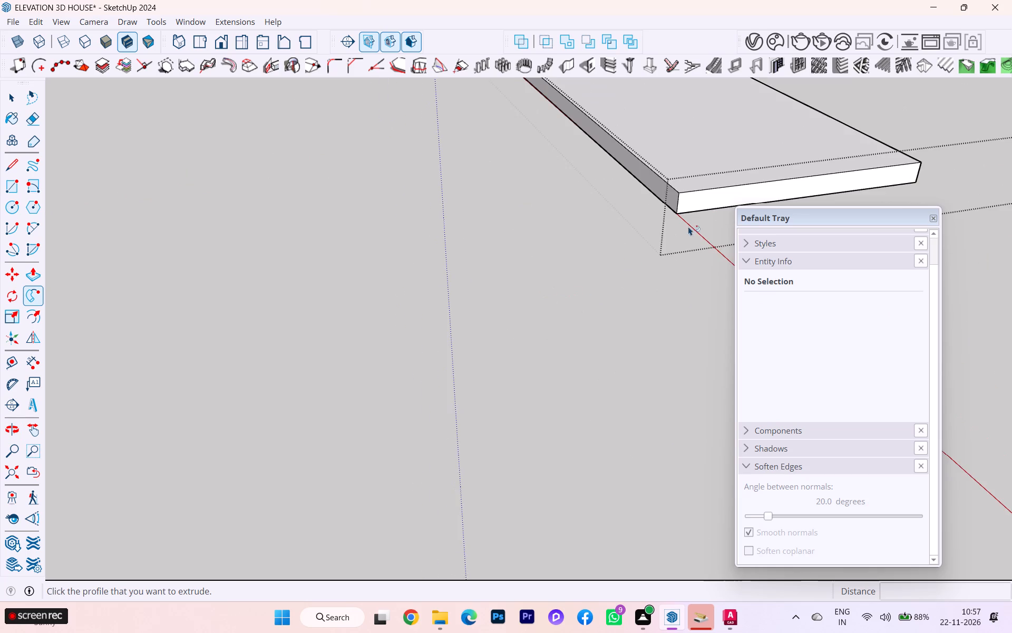
pyautogui.scroll(-1, 689, 220)
pyautogui.scroll(3, 690, 212)
pyautogui.scroll(-1, 605, 226)
pyautogui.moveTo(605, 226); pyautogui.dragTo(667, 240, button='middle')
pyautogui.scroll(-1, 482, 214)
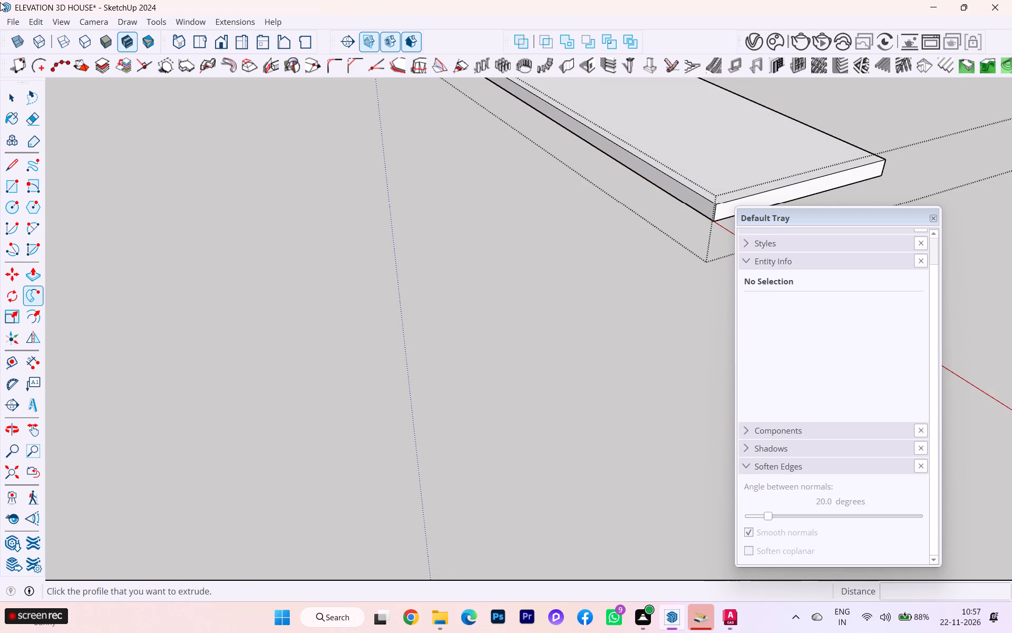
pyautogui.click(7, 97)
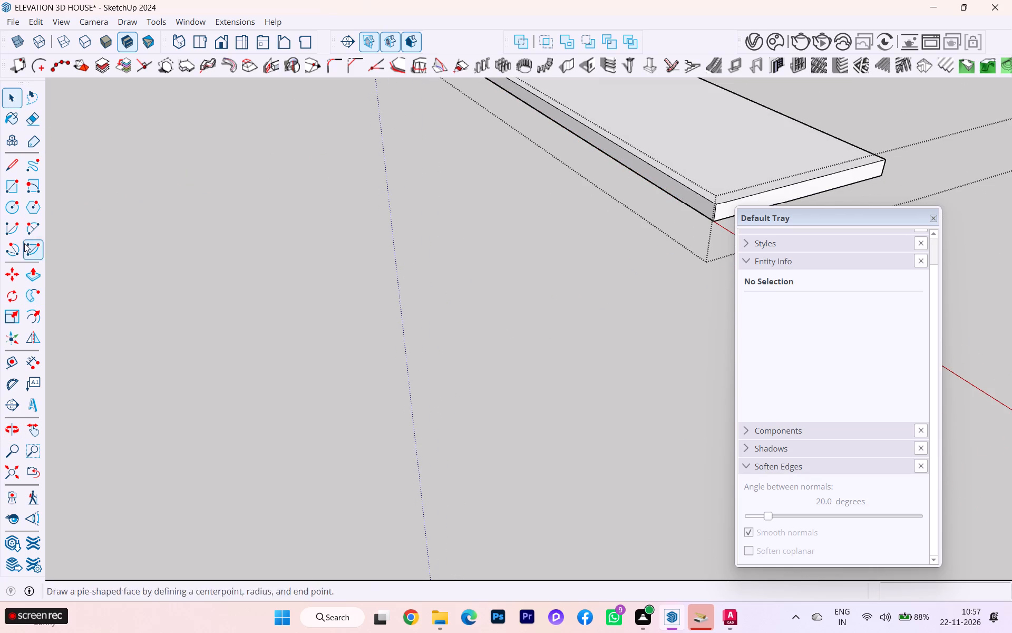
pyautogui.press('a')
pyautogui.scroll(-2, 679, 206)
pyautogui.scroll(3, 711, 204)
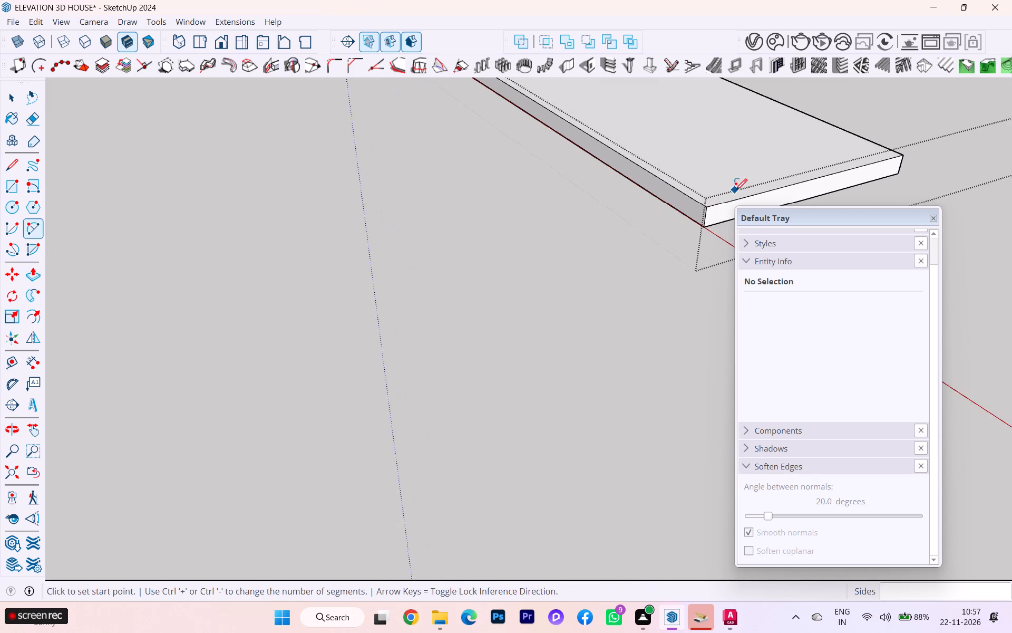
pyautogui.scroll(3, 735, 190)
pyautogui.scroll(-2, 703, 199)
pyautogui.scroll(4, 703, 199)
pyautogui.scroll(-1, 710, 204)
pyautogui.scroll(2, 710, 204)
pyautogui.scroll(-3, 710, 204)
pyautogui.scroll(13, 710, 205)
pyautogui.scroll(-2, 705, 196)
pyautogui.scroll(1, 705, 196)
pyautogui.scroll(-1, 705, 196)
pyautogui.scroll(1, 705, 196)
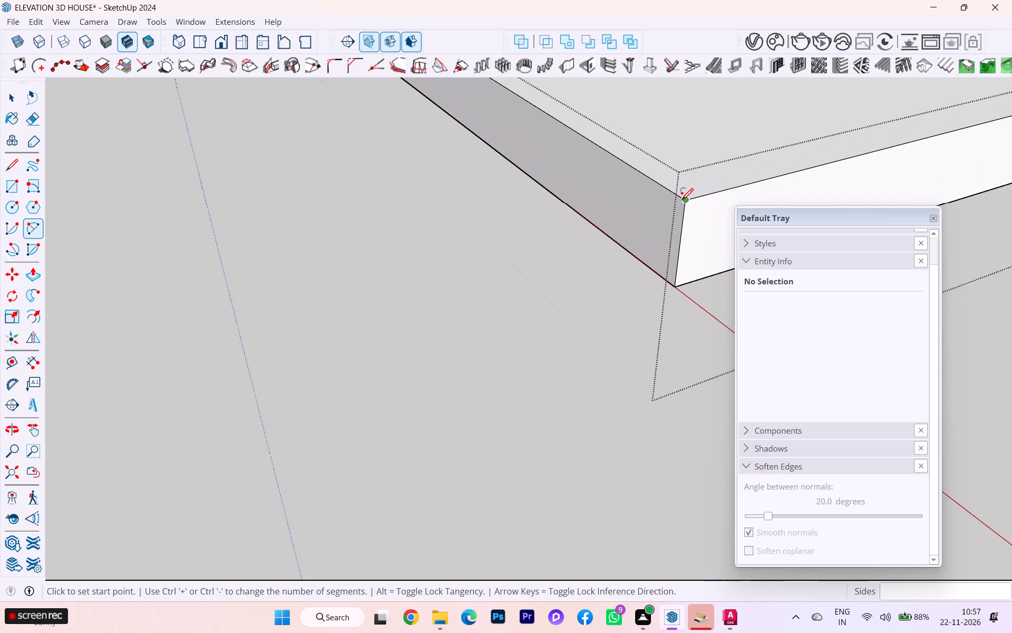
pyautogui.click(686, 198)
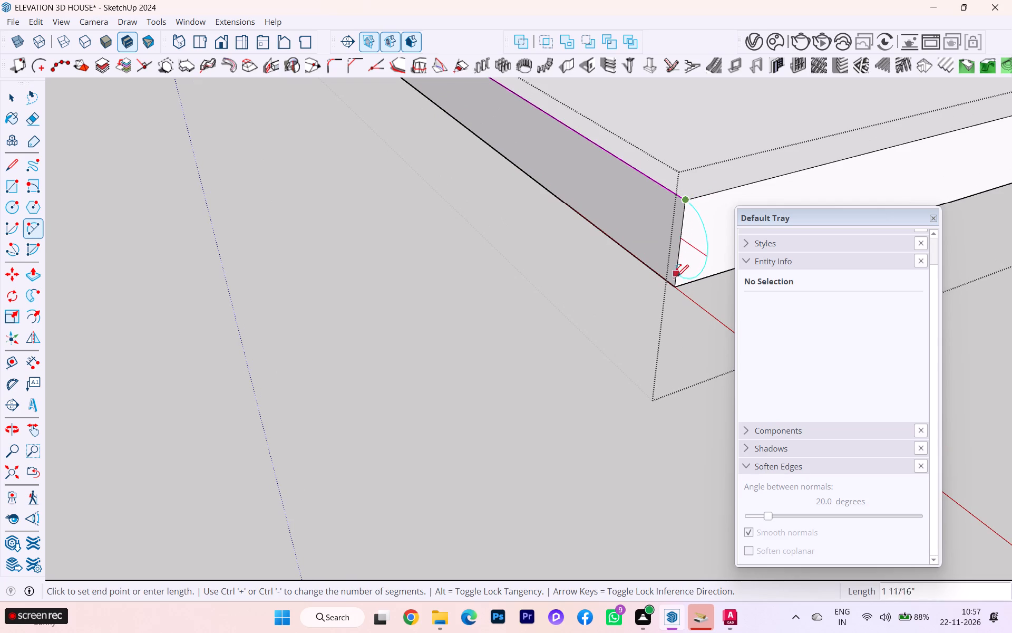
pyautogui.click(677, 286)
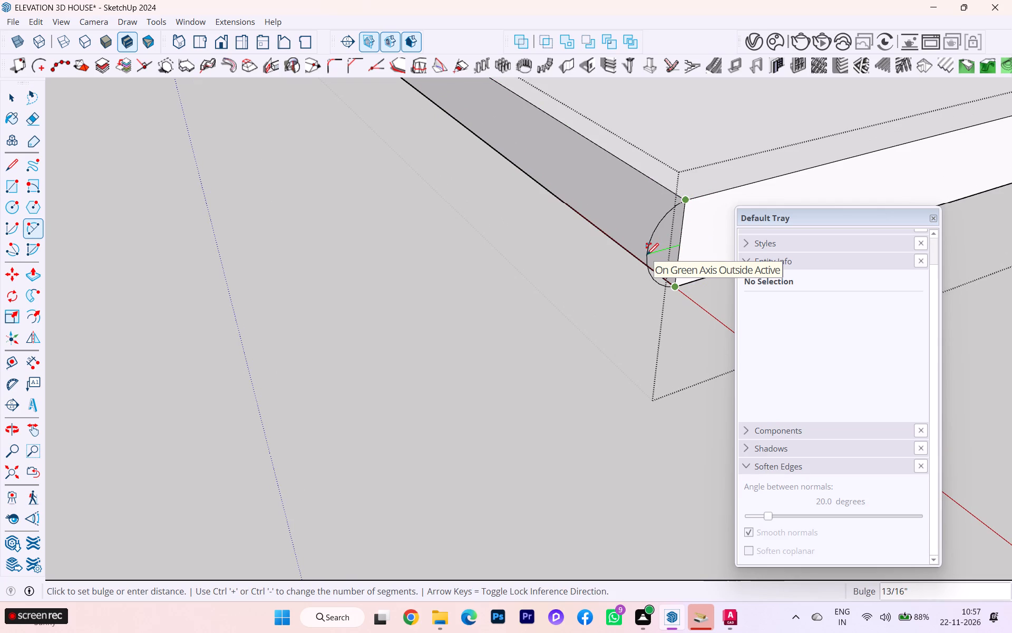
pyautogui.press('Left')
pyautogui.click(647, 255)
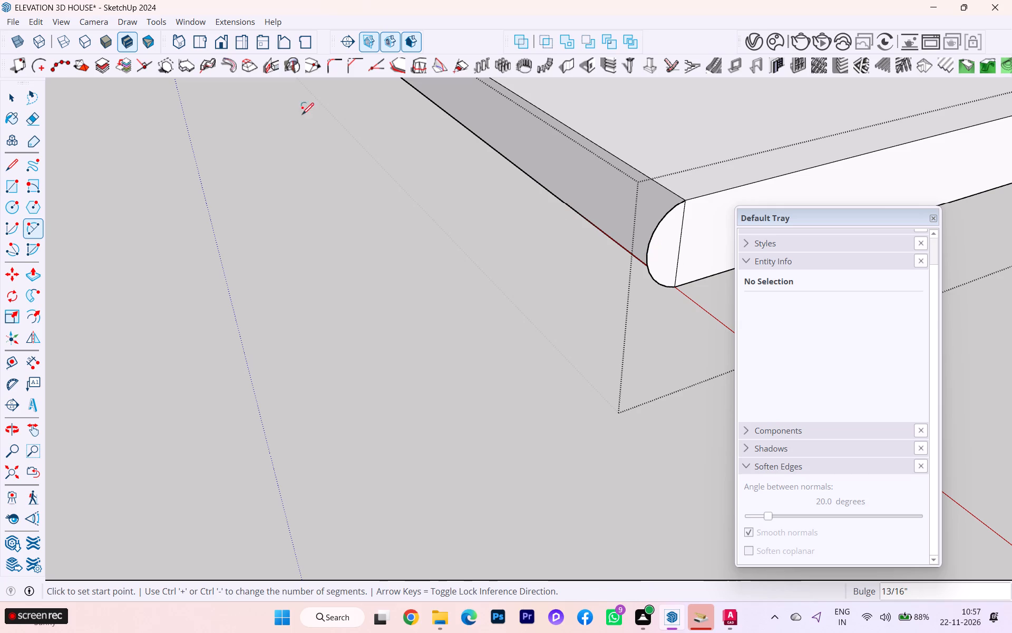
pyautogui.click(23, 98)
pyautogui.click(16, 99)
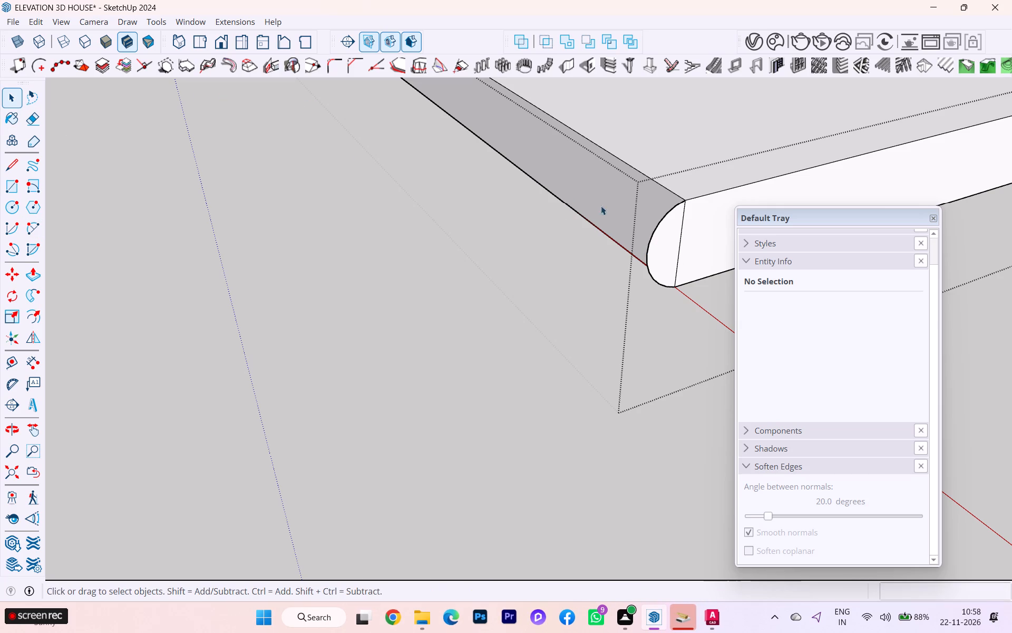
# Set the new arc to 25 segments and close the countertop group.
pyautogui.click(648, 242)
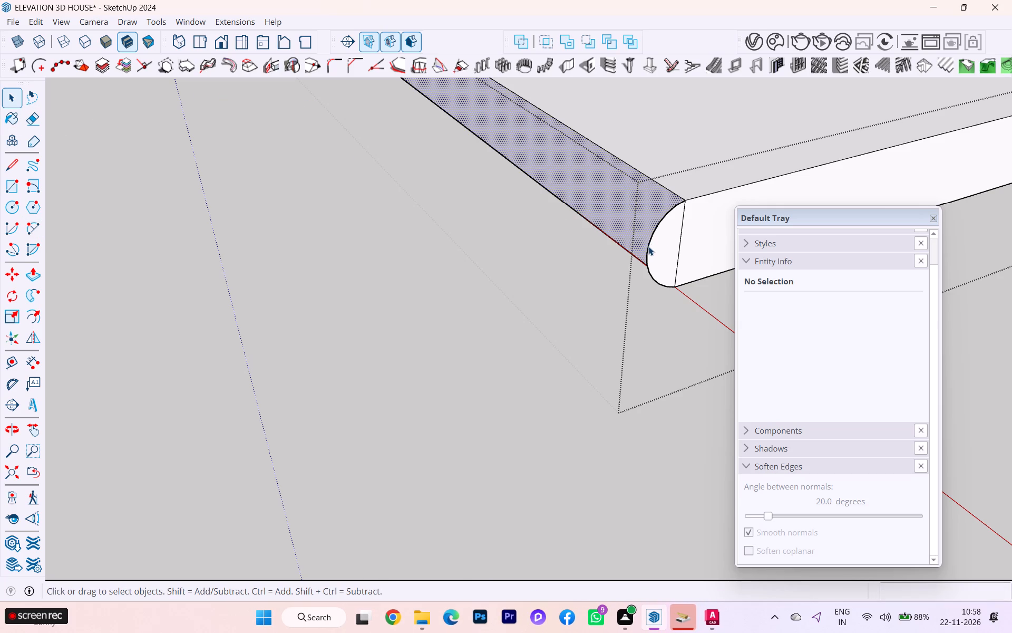
pyautogui.click(649, 248)
pyautogui.click(848, 352)
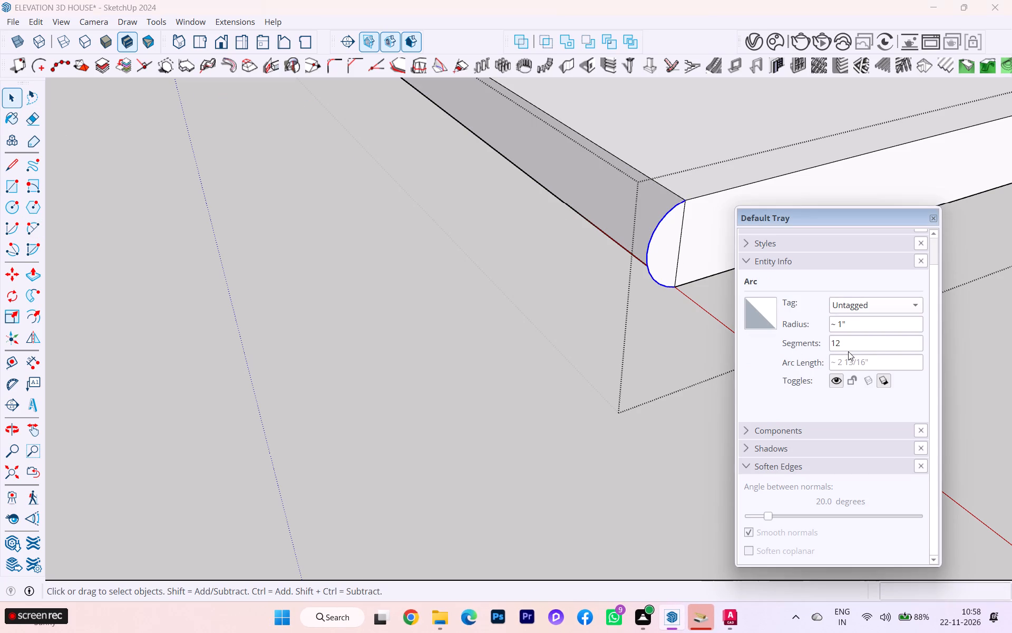
pyautogui.moveTo(845, 343); pyautogui.dragTo(802, 344)
pyautogui.write('25')
pyautogui.press('Return')
pyautogui.click(519, 360)
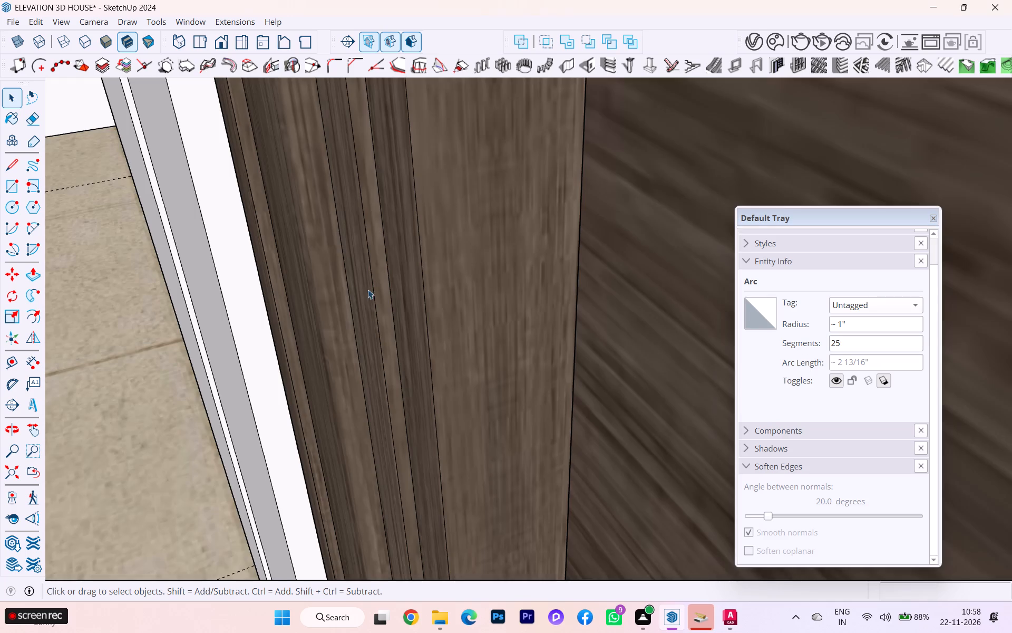
# Open the L-shaped countertop group for editing with the rest of the model hidden.
pyautogui.scroll(-20, 587, 286)
pyautogui.scroll(1, 595, 260)
pyautogui.scroll(-1, 596, 261)
pyautogui.scroll(-7, 714, 251)
pyautogui.scroll(6, 714, 251)
pyautogui.scroll(-3, 714, 251)
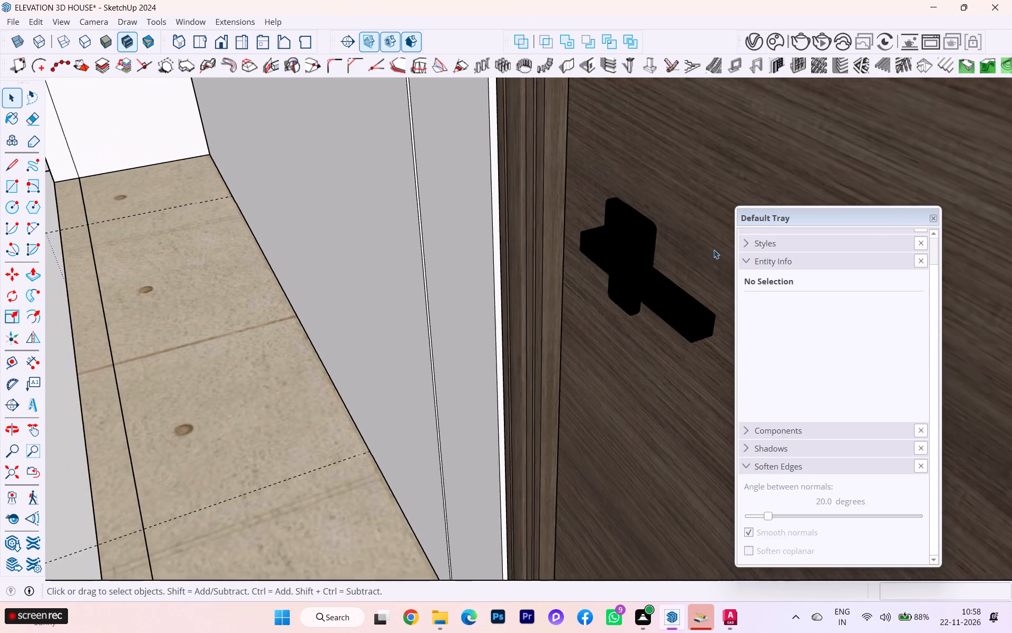
pyautogui.scroll(-2, 714, 250)
pyautogui.scroll(3, 684, 253)
pyautogui.scroll(-9, 648, 257)
pyautogui.scroll(-2, 268, 271)
pyautogui.scroll(2, 269, 271)
pyautogui.scroll(-4, 276, 275)
pyautogui.scroll(3, 378, 291)
pyautogui.scroll(-4, 381, 293)
pyautogui.scroll(1, 367, 301)
pyautogui.scroll(-5, 367, 301)
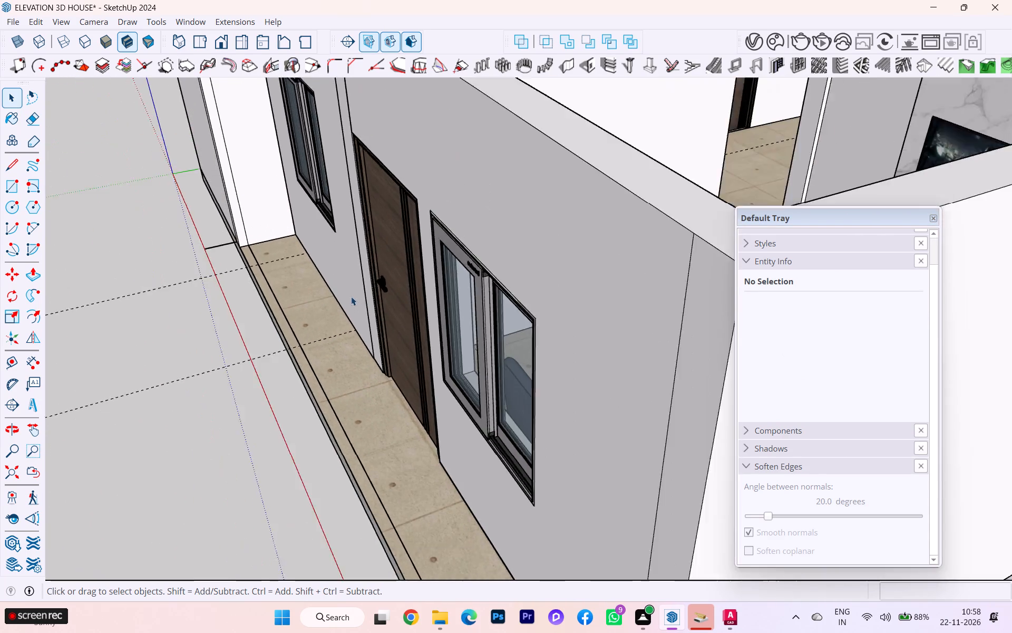
pyautogui.scroll(-7, 351, 296)
pyautogui.scroll(4, 352, 302)
pyautogui.scroll(-2, 352, 302)
pyautogui.scroll(-4, 555, 279)
pyautogui.moveTo(566, 281); pyautogui.dragTo(486, 421, button='middle')
pyautogui.scroll(4, 486, 421)
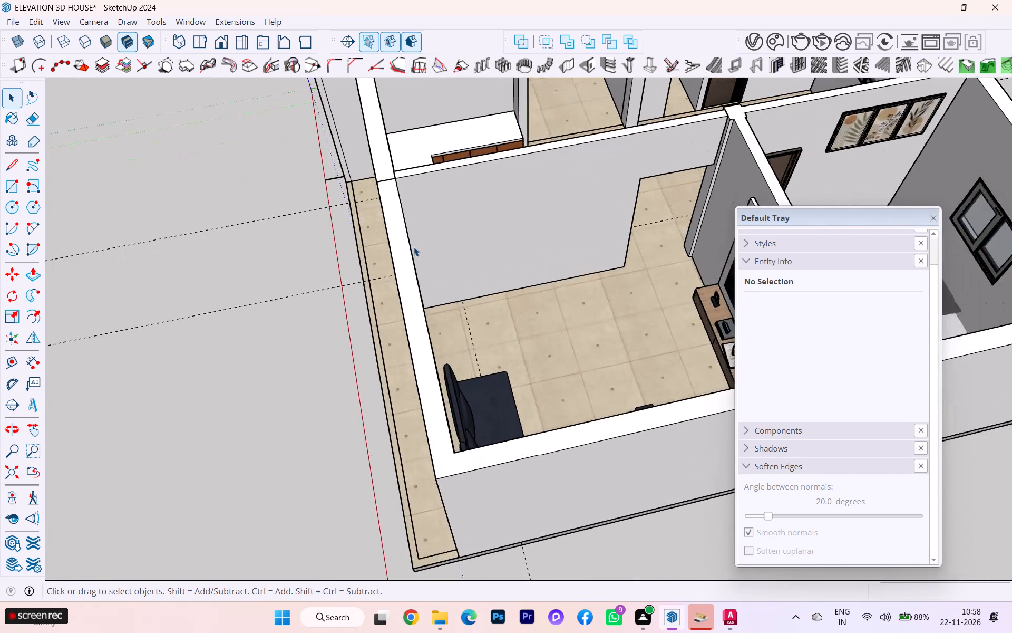
pyautogui.scroll(-1, 525, 212)
pyautogui.moveTo(525, 211); pyautogui.dragTo(213, 253, button='middle')
pyautogui.scroll(3, 766, 102)
pyautogui.scroll(-2, 766, 102)
pyautogui.scroll(2, 766, 102)
pyautogui.scroll(-1, 661, 170)
pyautogui.scroll(5, 660, 172)
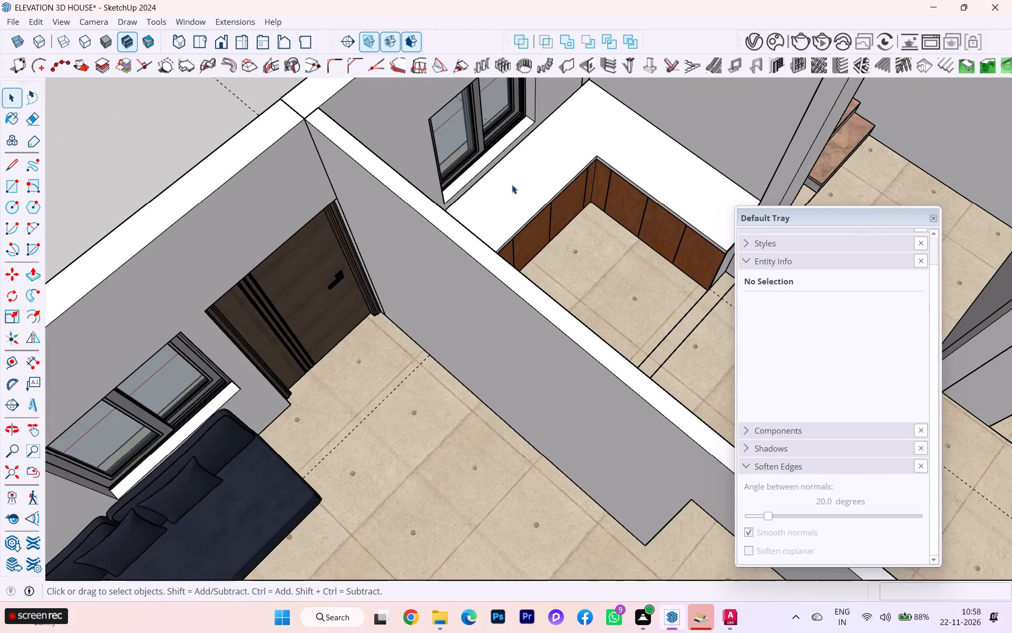
pyautogui.moveTo(512, 185); pyautogui.dragTo(419, 194, button='middle')
pyautogui.scroll(3, 557, 191)
pyautogui.click(542, 210)
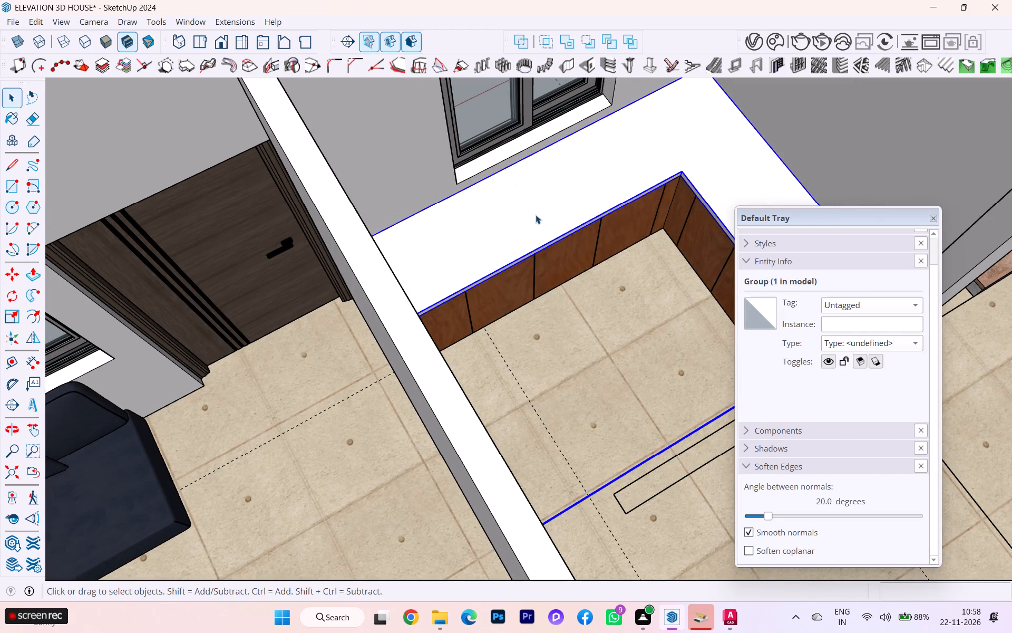
pyautogui.press('h')
pyautogui.doubleClick(536, 211)
pyautogui.press('h')
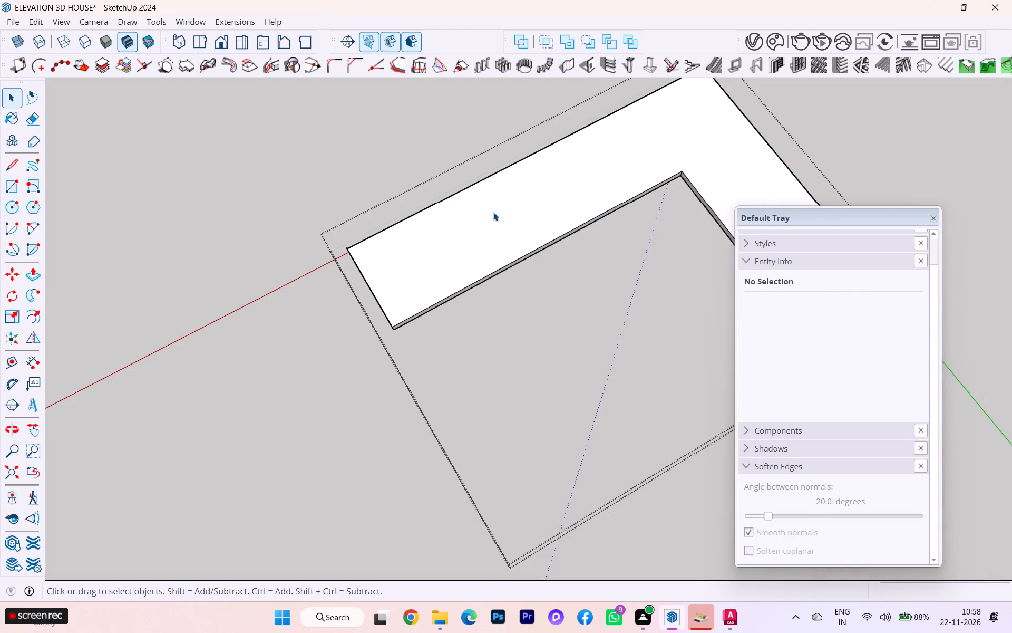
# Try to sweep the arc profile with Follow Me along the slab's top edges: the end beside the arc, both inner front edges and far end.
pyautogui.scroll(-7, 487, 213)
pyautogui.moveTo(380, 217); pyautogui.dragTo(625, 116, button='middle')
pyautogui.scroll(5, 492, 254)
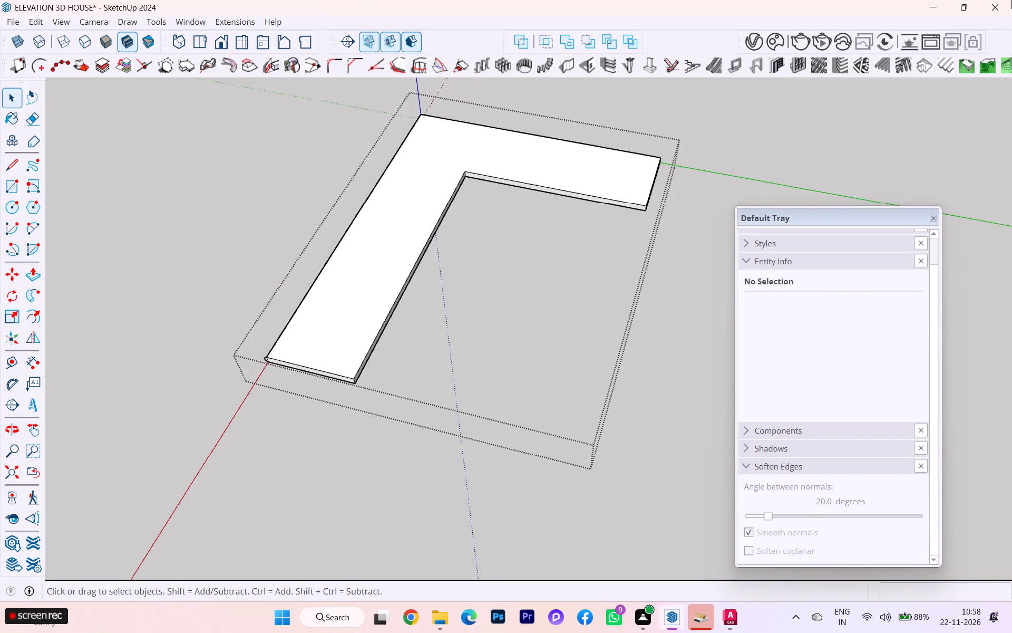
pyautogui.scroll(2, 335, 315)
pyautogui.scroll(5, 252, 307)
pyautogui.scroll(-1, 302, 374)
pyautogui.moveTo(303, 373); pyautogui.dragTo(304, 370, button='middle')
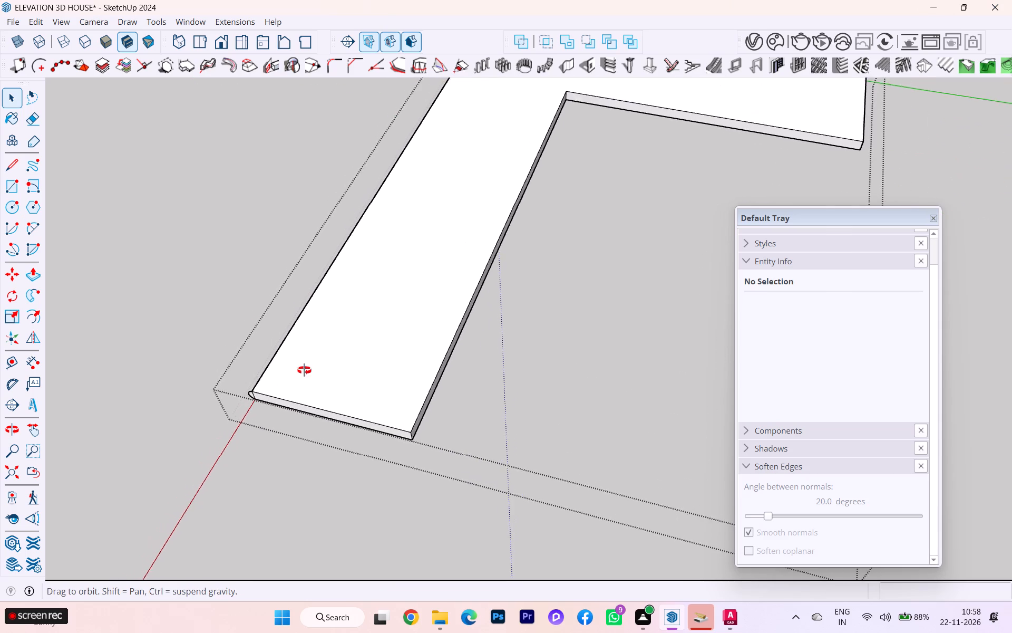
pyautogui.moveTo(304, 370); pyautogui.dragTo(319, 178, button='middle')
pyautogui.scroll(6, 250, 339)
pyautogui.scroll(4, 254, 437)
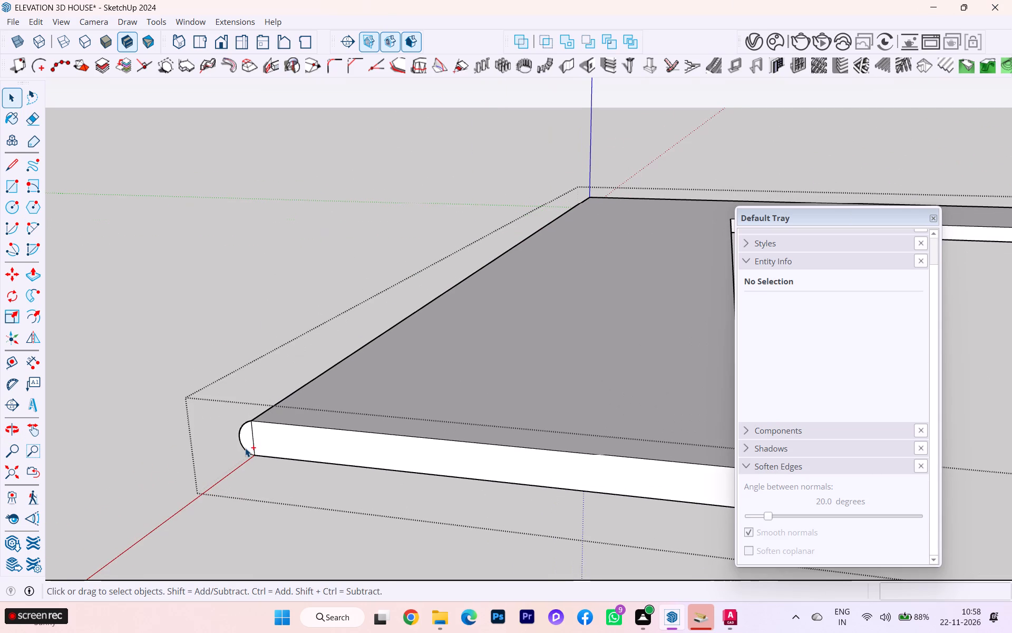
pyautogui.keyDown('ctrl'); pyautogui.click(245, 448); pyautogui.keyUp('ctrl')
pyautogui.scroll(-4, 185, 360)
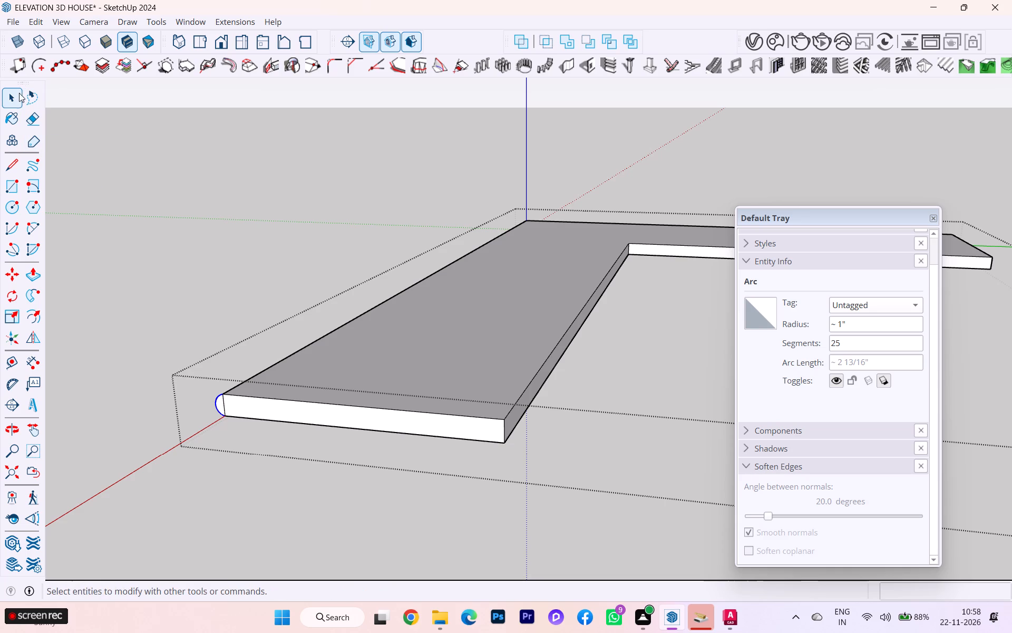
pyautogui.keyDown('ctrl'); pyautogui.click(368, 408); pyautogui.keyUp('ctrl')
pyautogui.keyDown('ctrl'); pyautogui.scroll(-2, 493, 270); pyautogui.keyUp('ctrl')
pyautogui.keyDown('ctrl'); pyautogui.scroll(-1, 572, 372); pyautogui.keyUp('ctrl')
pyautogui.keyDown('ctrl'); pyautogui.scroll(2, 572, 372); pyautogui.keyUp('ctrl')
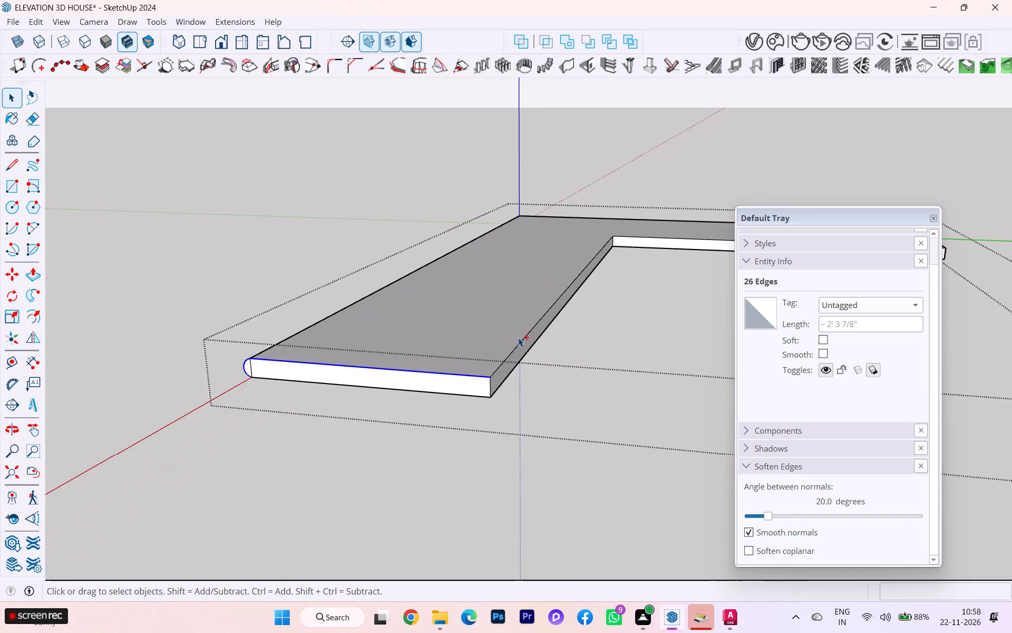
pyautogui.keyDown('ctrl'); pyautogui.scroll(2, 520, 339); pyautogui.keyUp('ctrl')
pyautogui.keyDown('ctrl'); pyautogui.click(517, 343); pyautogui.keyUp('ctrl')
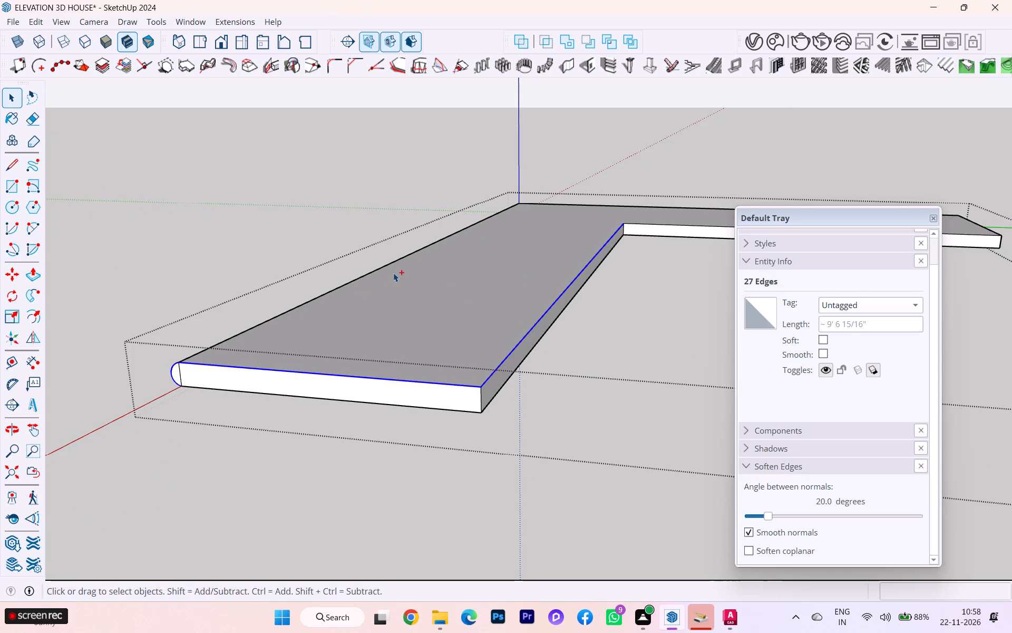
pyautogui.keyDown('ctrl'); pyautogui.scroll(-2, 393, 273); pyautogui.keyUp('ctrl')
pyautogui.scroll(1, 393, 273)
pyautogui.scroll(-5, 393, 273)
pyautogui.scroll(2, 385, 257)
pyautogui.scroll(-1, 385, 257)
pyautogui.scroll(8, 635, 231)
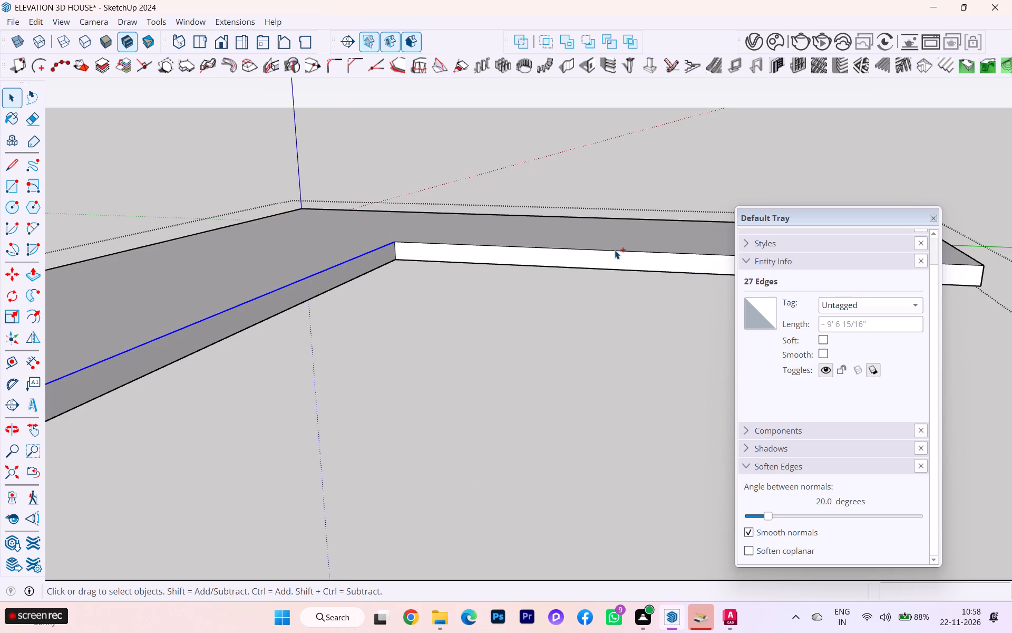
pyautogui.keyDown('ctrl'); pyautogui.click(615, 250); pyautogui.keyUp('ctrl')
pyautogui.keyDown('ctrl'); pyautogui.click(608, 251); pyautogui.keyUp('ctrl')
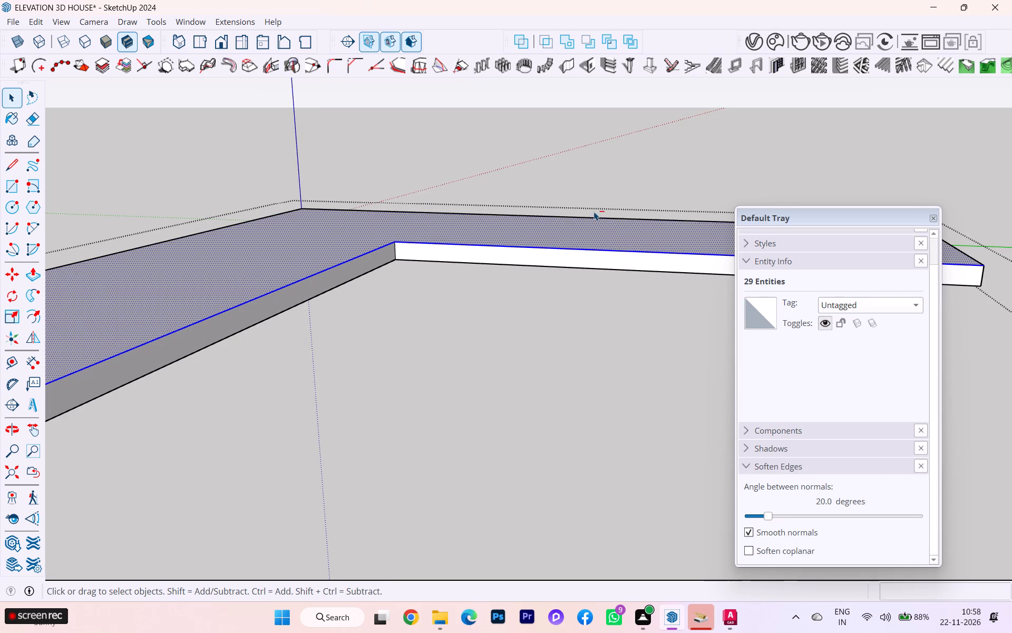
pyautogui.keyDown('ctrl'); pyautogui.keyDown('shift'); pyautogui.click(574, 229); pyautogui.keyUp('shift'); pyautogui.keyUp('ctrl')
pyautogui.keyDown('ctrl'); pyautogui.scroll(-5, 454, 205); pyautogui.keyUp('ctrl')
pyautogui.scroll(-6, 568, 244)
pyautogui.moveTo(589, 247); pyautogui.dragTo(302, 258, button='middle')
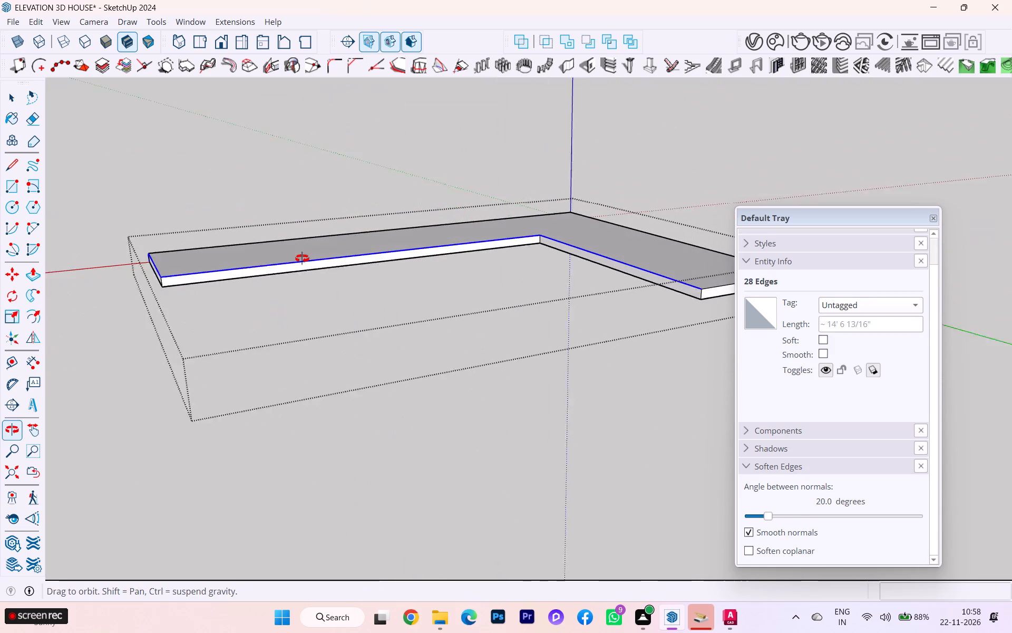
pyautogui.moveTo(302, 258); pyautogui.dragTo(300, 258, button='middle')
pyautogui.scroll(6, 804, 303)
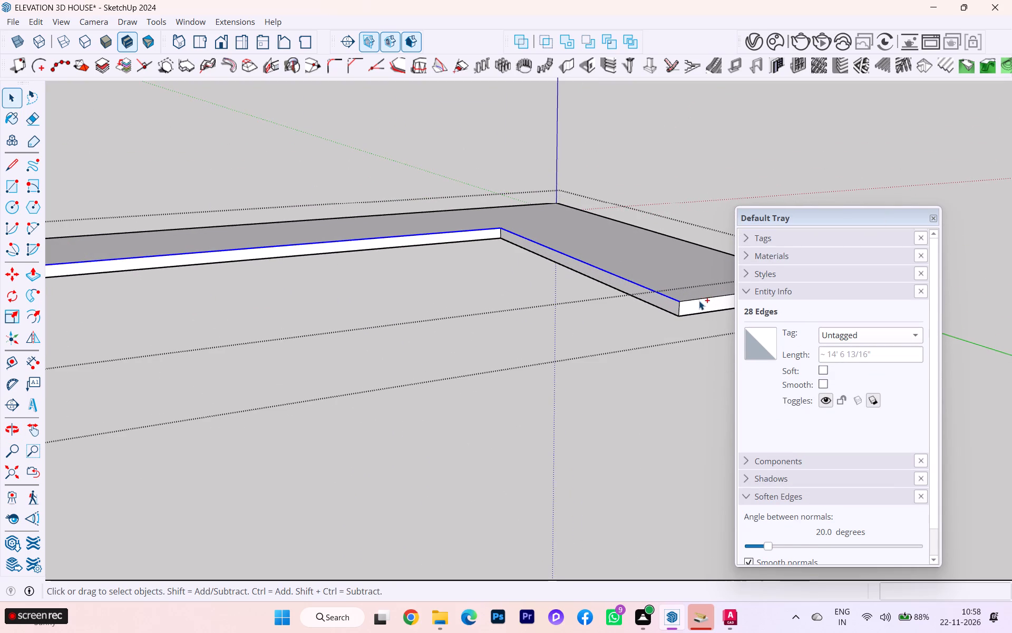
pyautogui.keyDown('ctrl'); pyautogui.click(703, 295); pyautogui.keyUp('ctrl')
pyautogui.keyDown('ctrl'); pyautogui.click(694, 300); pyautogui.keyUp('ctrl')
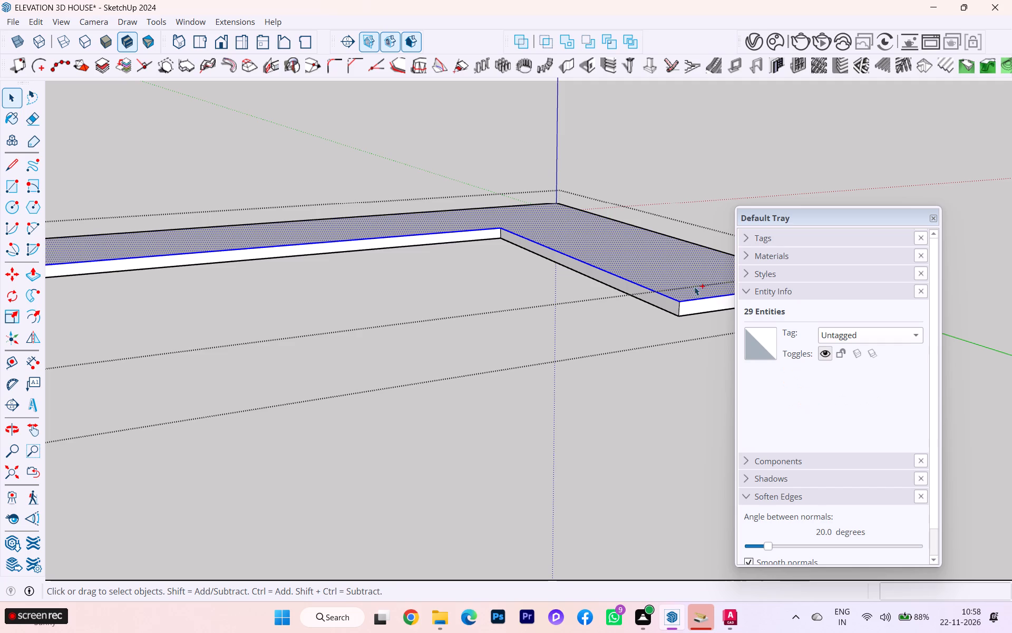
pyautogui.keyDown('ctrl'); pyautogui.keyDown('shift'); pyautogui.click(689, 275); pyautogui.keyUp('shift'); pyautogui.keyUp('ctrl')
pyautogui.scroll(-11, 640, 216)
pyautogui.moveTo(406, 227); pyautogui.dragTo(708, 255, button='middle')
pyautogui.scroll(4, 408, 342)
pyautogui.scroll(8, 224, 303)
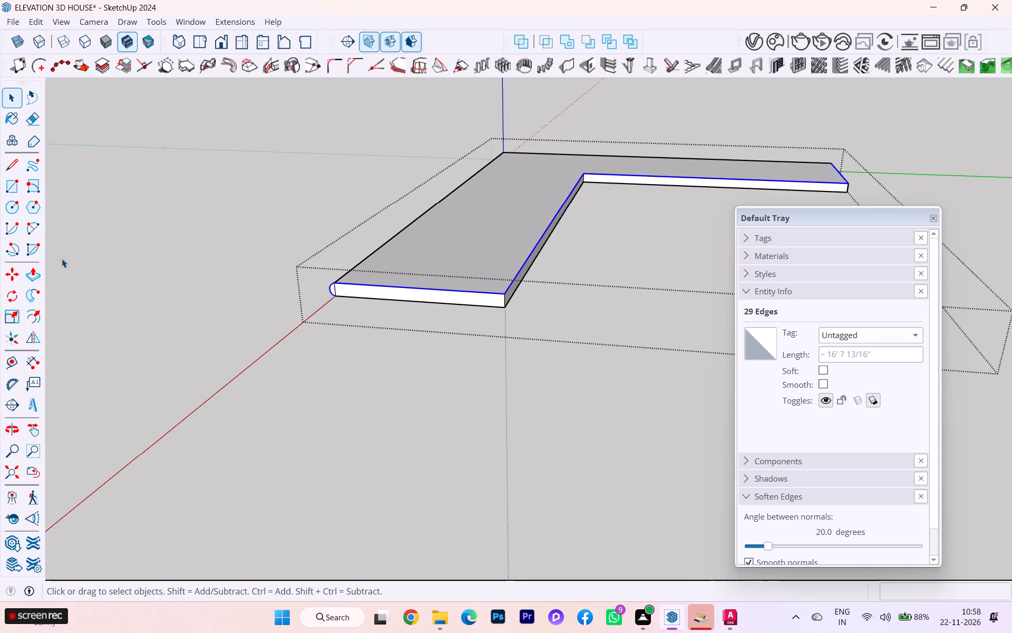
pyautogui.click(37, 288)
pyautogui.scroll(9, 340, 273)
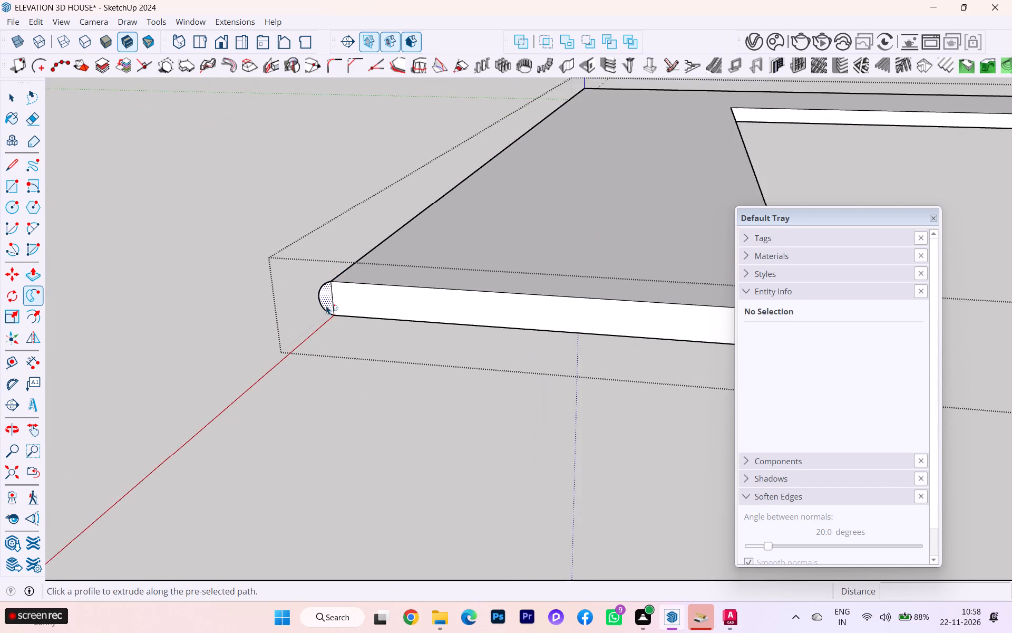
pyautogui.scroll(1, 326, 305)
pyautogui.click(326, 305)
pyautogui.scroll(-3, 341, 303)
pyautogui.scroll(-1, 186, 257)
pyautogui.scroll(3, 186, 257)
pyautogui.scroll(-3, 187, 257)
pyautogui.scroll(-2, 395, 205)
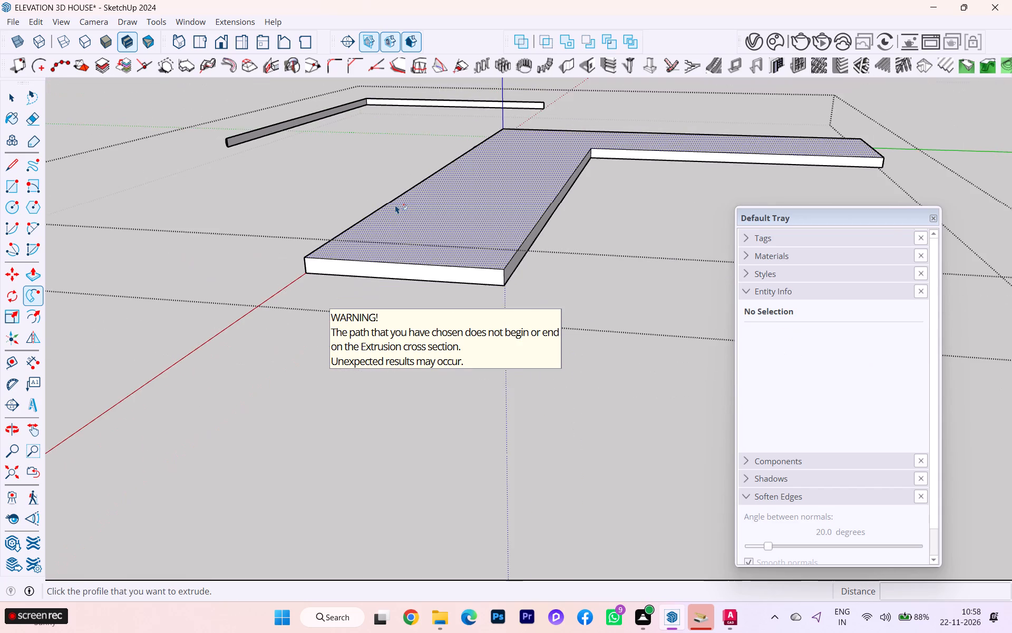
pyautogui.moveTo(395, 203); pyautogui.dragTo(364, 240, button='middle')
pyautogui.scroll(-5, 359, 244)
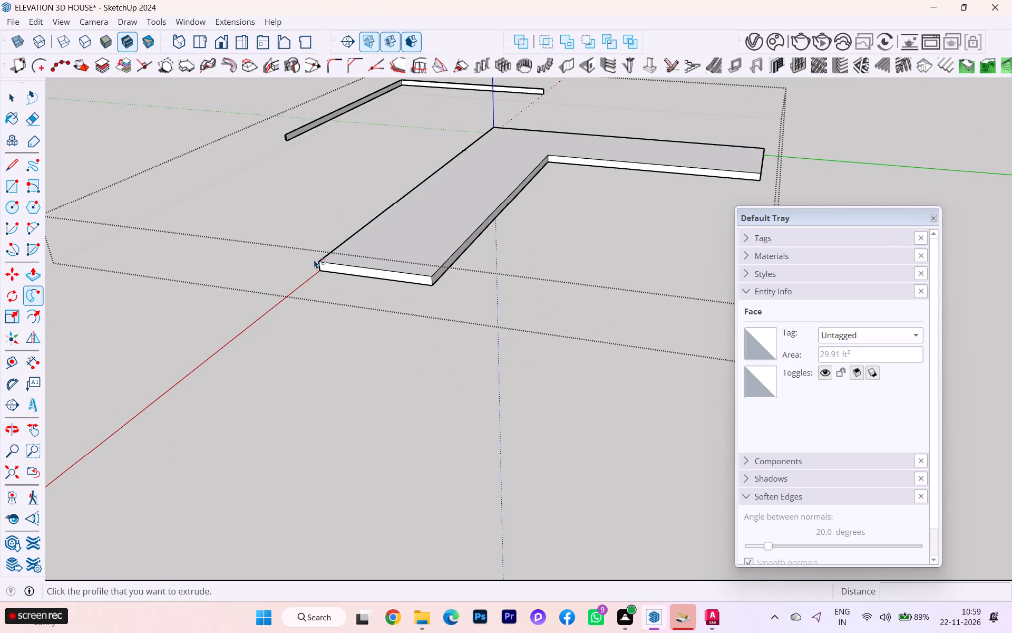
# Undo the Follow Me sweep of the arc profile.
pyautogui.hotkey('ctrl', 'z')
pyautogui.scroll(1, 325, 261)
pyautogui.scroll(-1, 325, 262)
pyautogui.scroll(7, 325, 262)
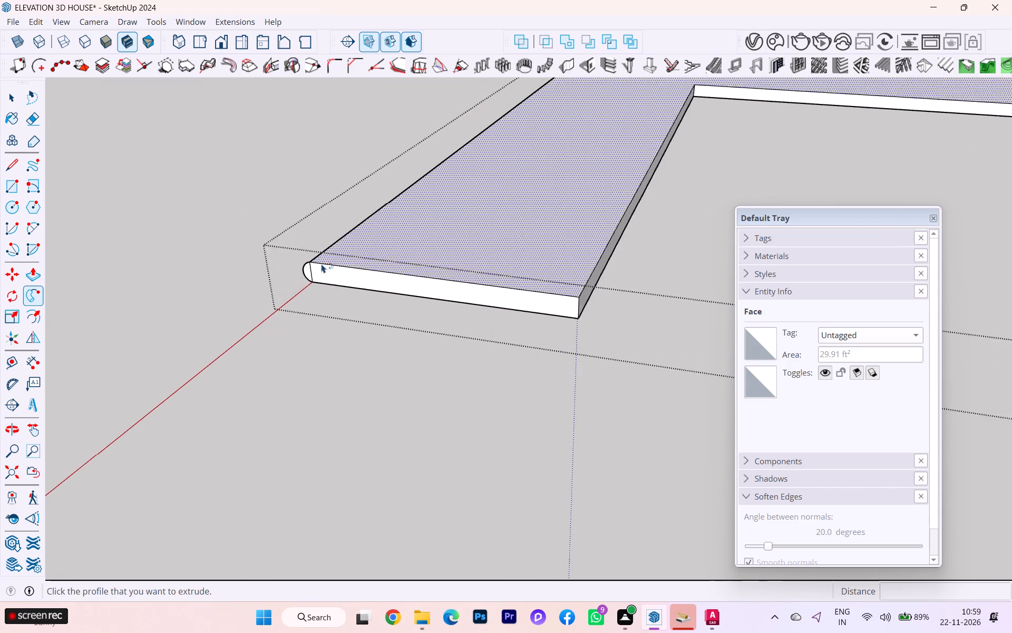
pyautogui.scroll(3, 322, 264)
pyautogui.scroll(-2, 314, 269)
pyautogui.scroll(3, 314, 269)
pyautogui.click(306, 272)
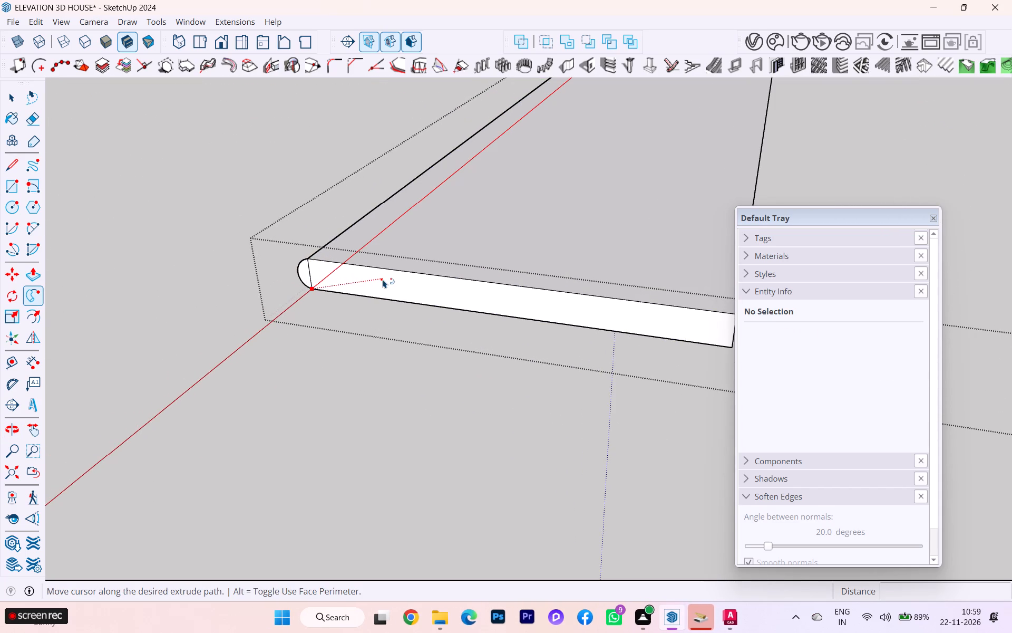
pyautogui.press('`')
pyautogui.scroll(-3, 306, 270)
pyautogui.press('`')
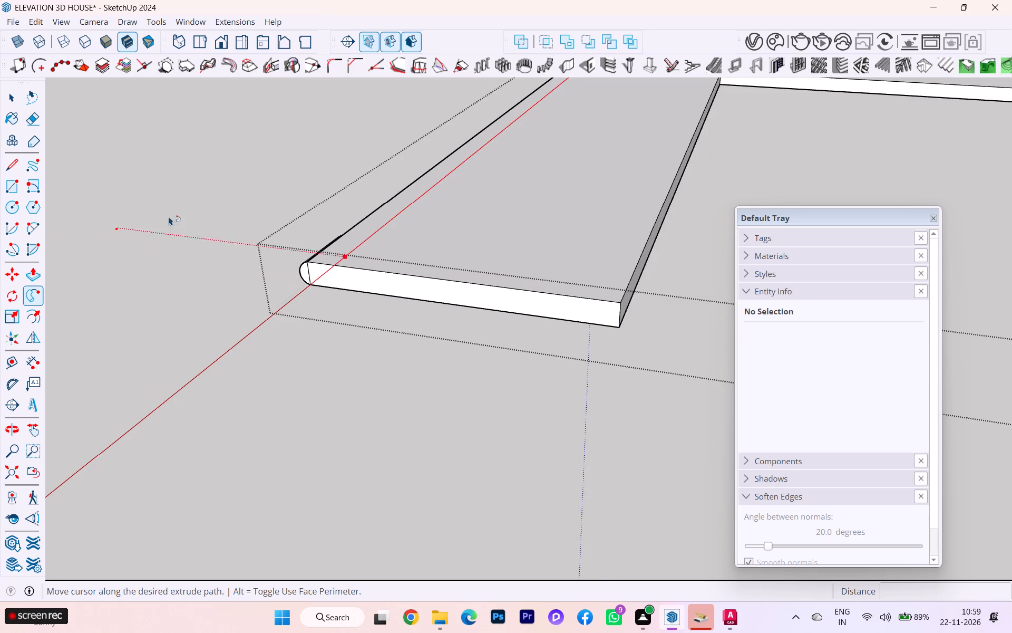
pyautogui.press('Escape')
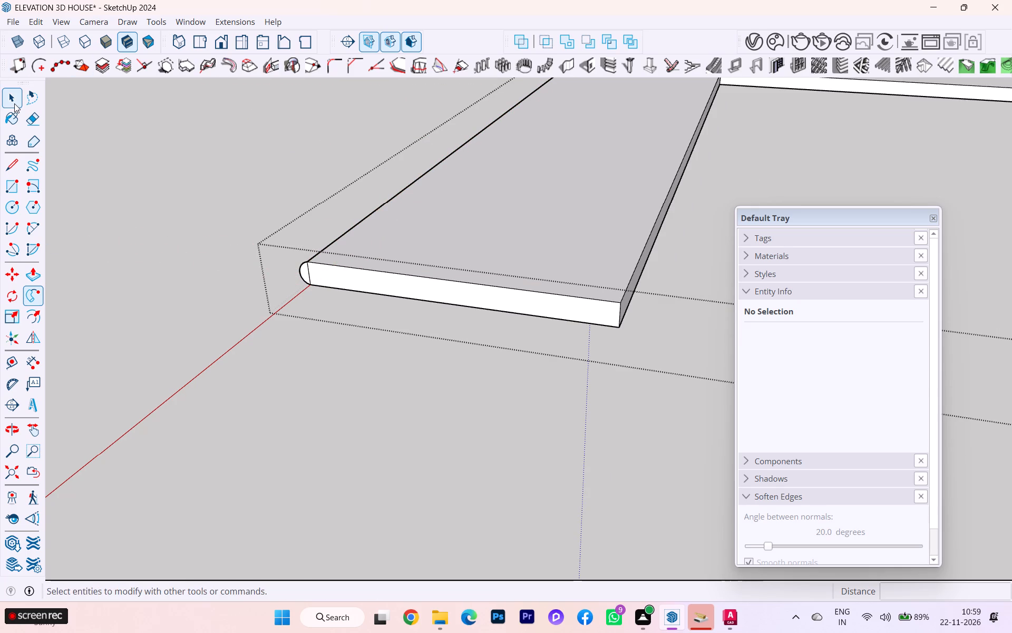
# Erase every segment of the arc profile at the slab's back corner and close the countertop group.
pyautogui.click(37, 118)
pyautogui.scroll(1, 279, 206)
pyautogui.scroll(-1, 281, 208)
pyautogui.scroll(7, 289, 215)
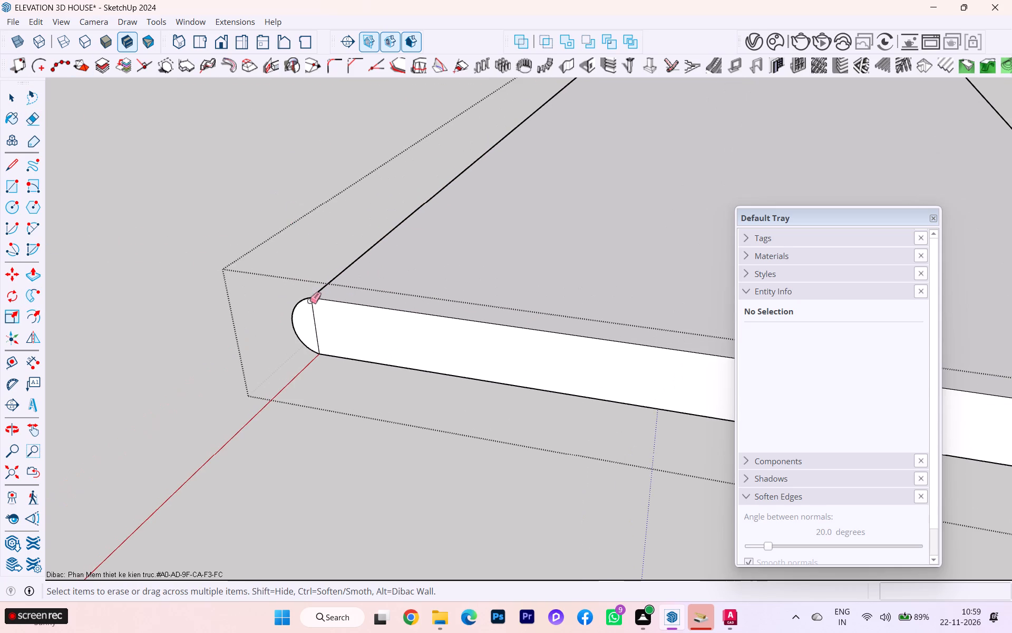
pyautogui.click(304, 300)
pyautogui.click(293, 311)
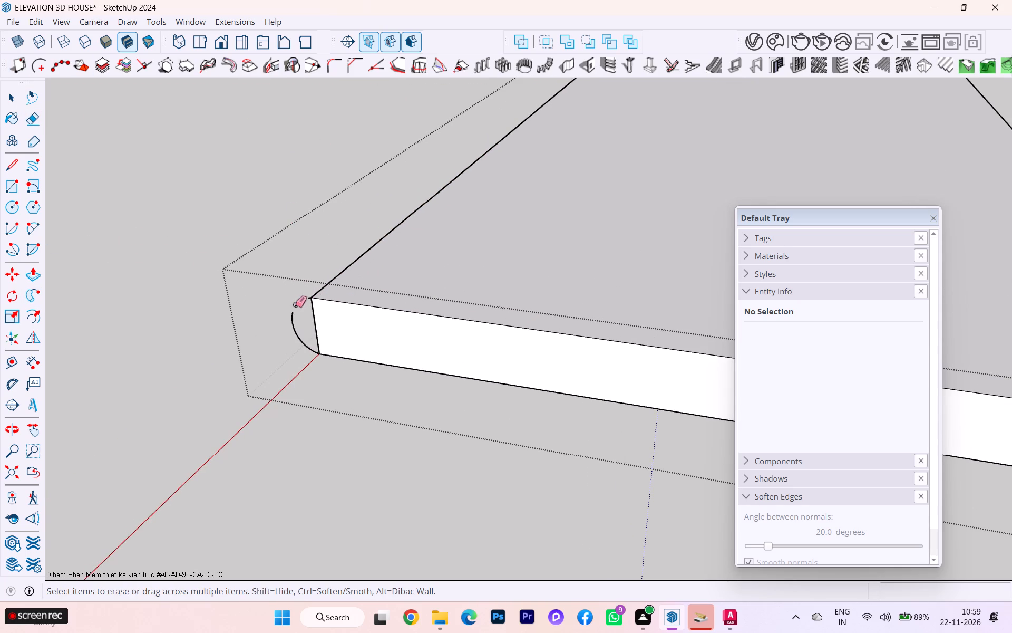
pyautogui.scroll(3, 296, 304)
pyautogui.moveTo(297, 301); pyautogui.dragTo(319, 371)
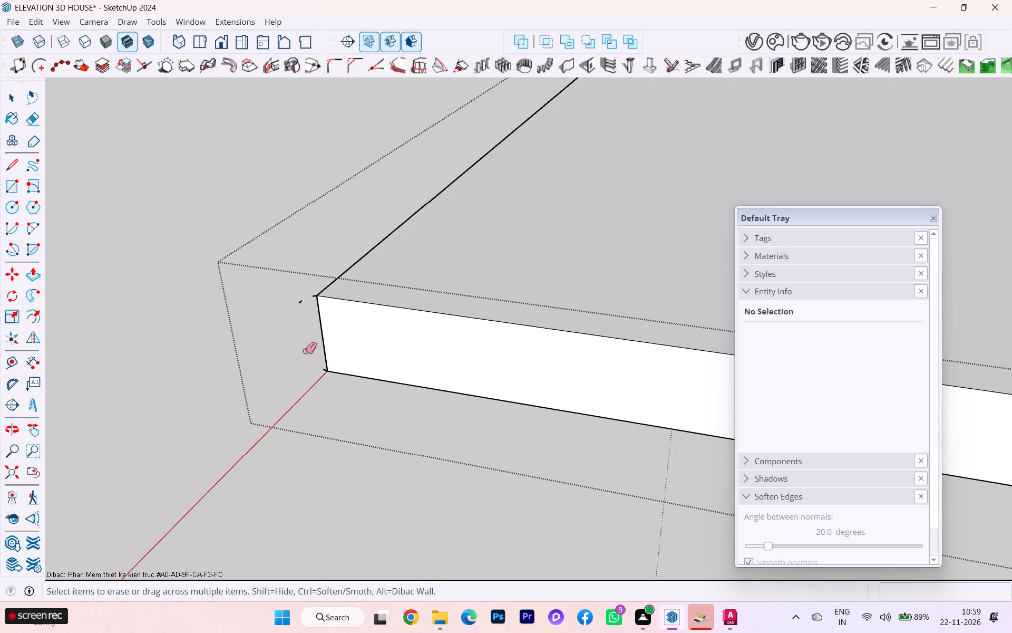
pyautogui.scroll(3, 275, 281)
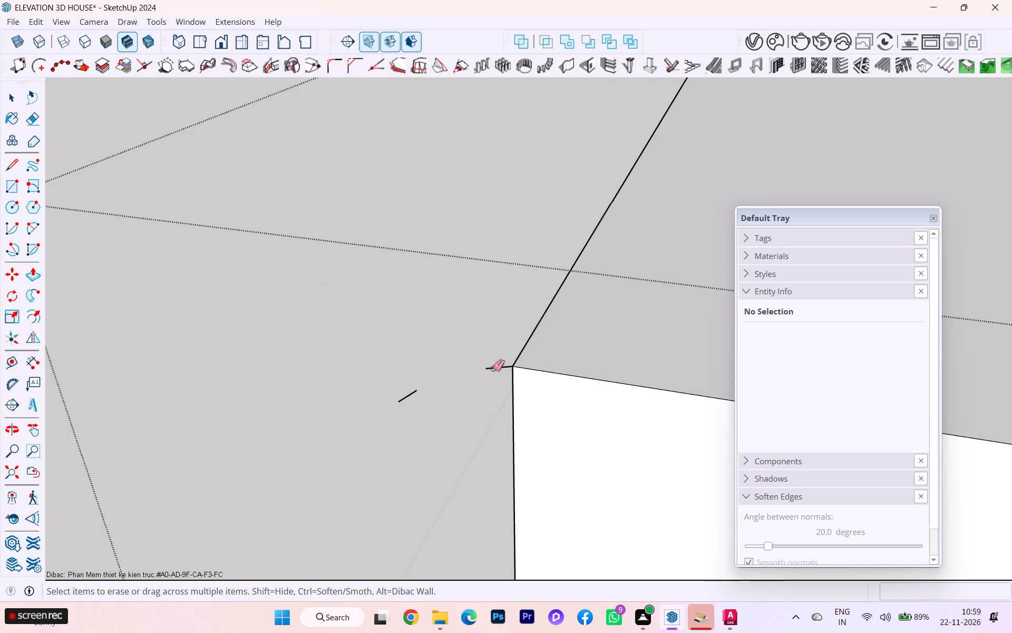
pyautogui.click(499, 367)
pyautogui.click(411, 397)
pyautogui.scroll(-3, 391, 237)
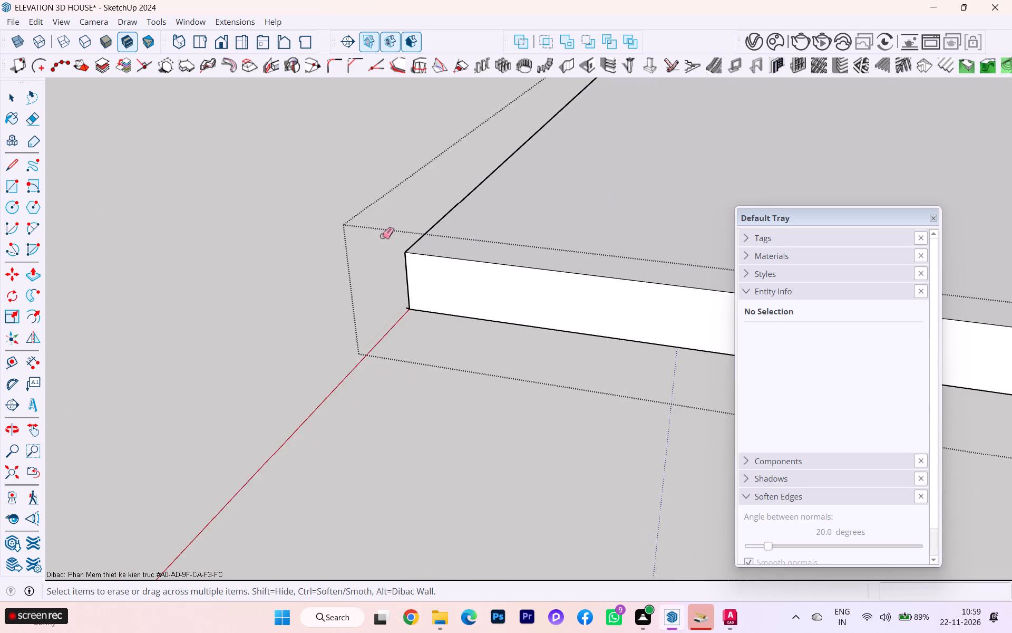
pyautogui.scroll(-2, 382, 236)
pyautogui.scroll(5, 369, 271)
pyautogui.scroll(1, 432, 335)
pyautogui.scroll(-1, 432, 335)
pyautogui.scroll(11, 432, 335)
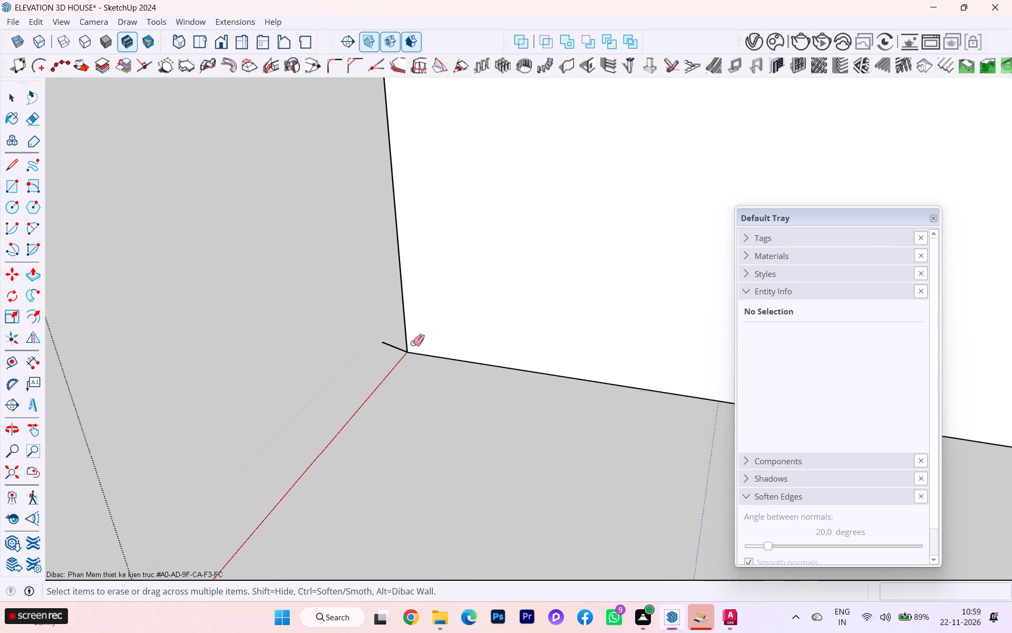
pyautogui.scroll(4, 408, 342)
pyautogui.scroll(-8, 390, 350)
pyautogui.scroll(7, 390, 349)
pyautogui.scroll(-2, 390, 349)
pyautogui.scroll(2, 382, 354)
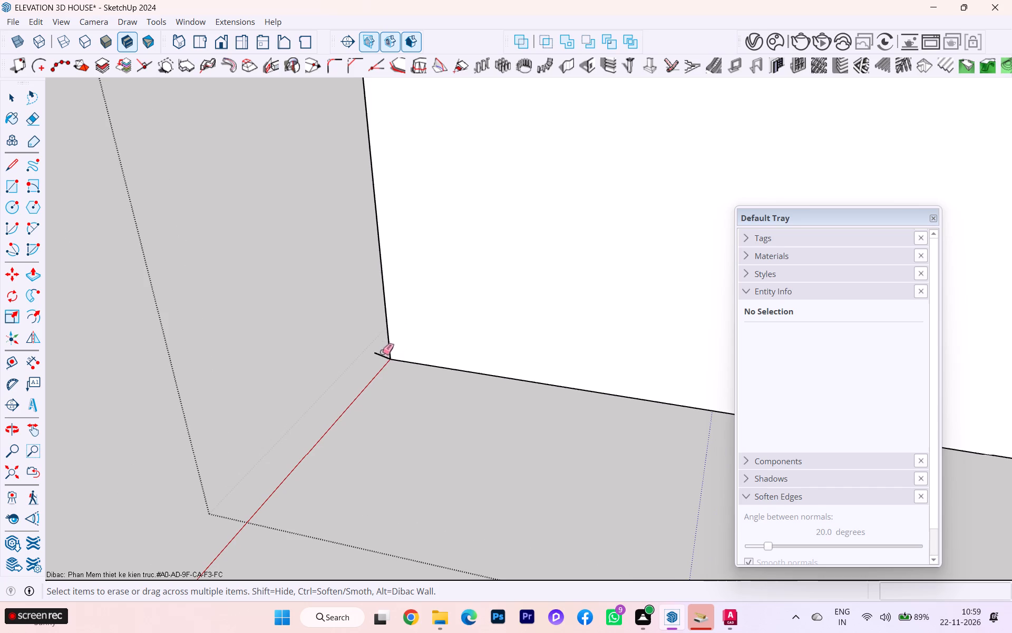
pyautogui.click(382, 354)
pyautogui.scroll(-5, 386, 323)
pyautogui.scroll(-2, 340, 155)
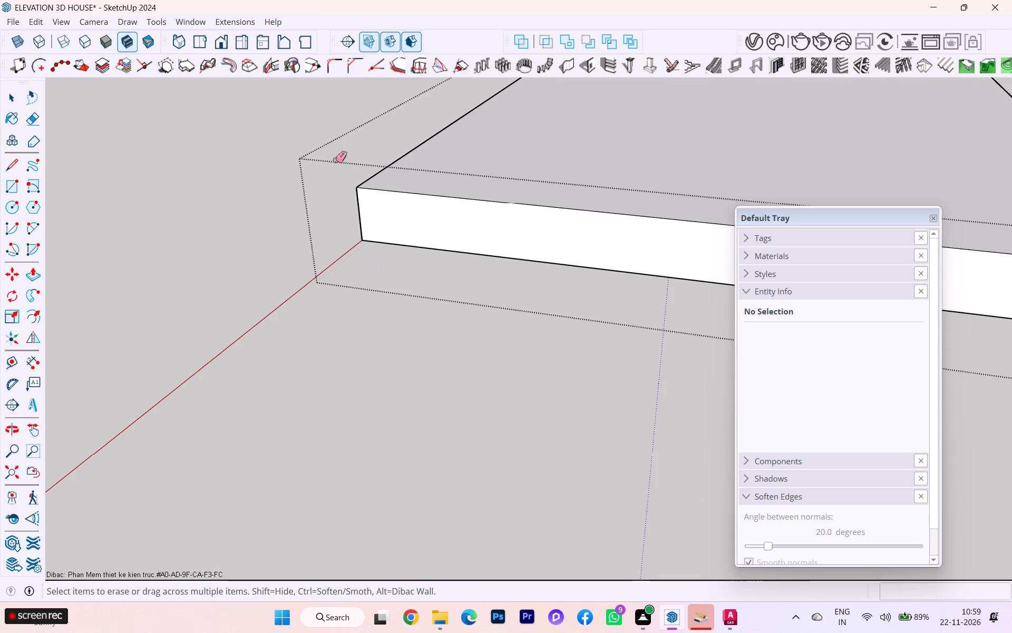
pyautogui.click(14, 93)
pyautogui.scroll(-2, 327, 276)
pyautogui.scroll(2, 326, 276)
pyautogui.scroll(-7, 325, 275)
pyautogui.scroll(1, 320, 253)
pyautogui.scroll(-1, 321, 253)
pyautogui.click(289, 278)
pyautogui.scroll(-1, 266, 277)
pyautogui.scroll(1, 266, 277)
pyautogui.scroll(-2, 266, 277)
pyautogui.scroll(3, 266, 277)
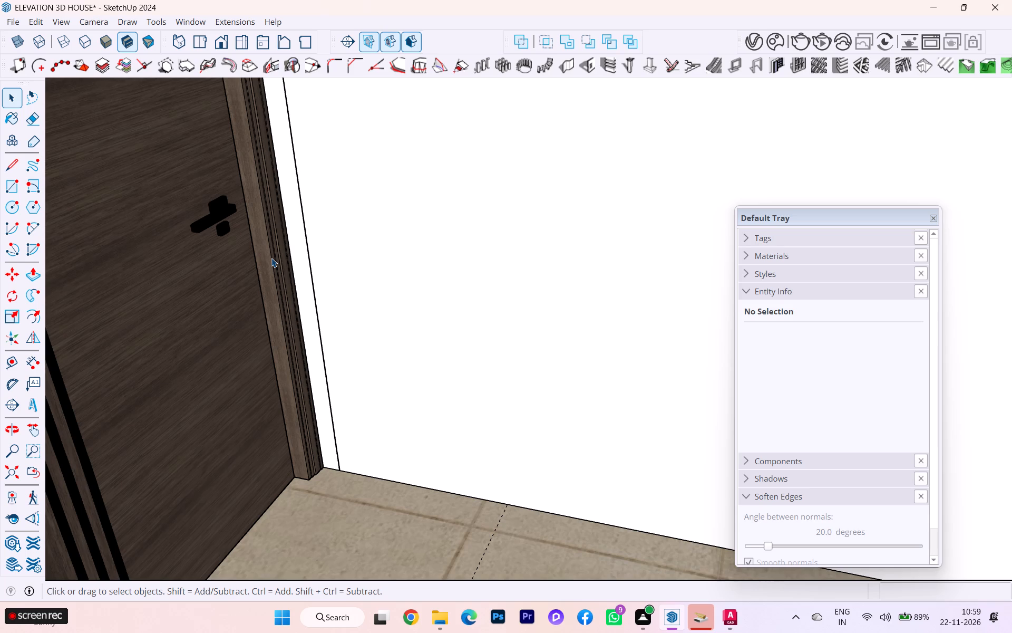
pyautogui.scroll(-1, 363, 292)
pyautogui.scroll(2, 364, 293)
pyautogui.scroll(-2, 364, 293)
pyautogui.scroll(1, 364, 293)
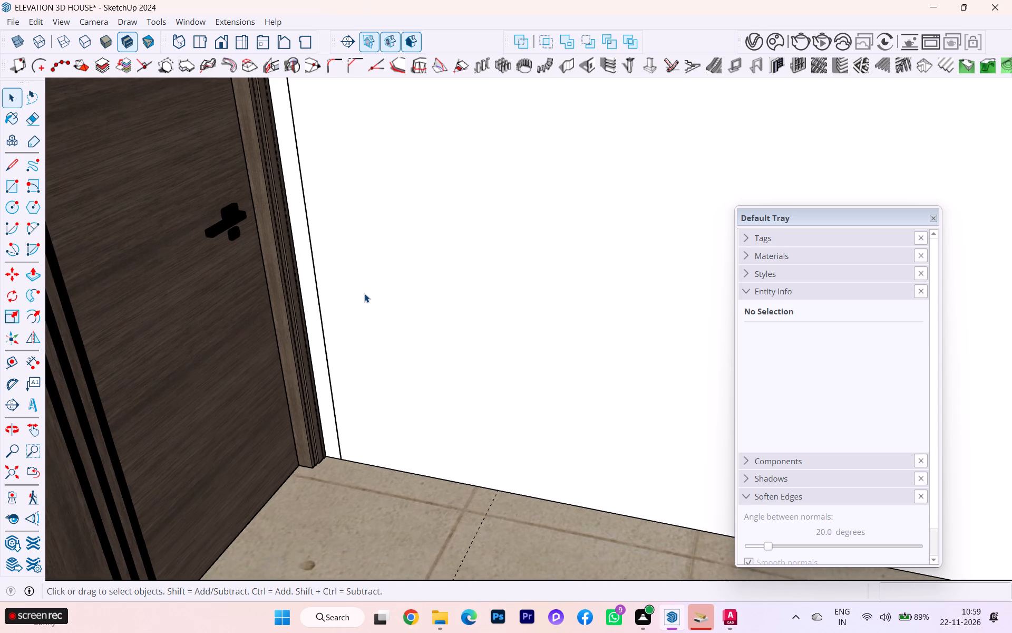
# Delete all the dashed guide lines from the house model.
pyautogui.scroll(-2, 364, 293)
pyautogui.scroll(1, 363, 294)
pyautogui.scroll(-6, 362, 294)
pyautogui.scroll(1, 359, 294)
pyautogui.scroll(-3, 359, 294)
pyautogui.moveTo(337, 303); pyautogui.dragTo(251, 338, button='middle')
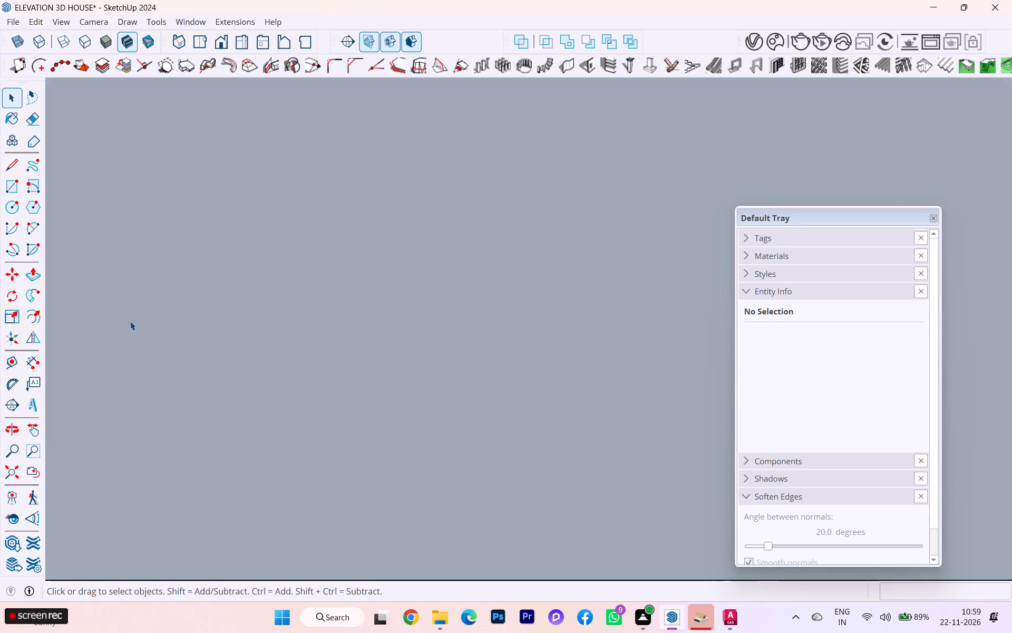
pyautogui.click(9, 480)
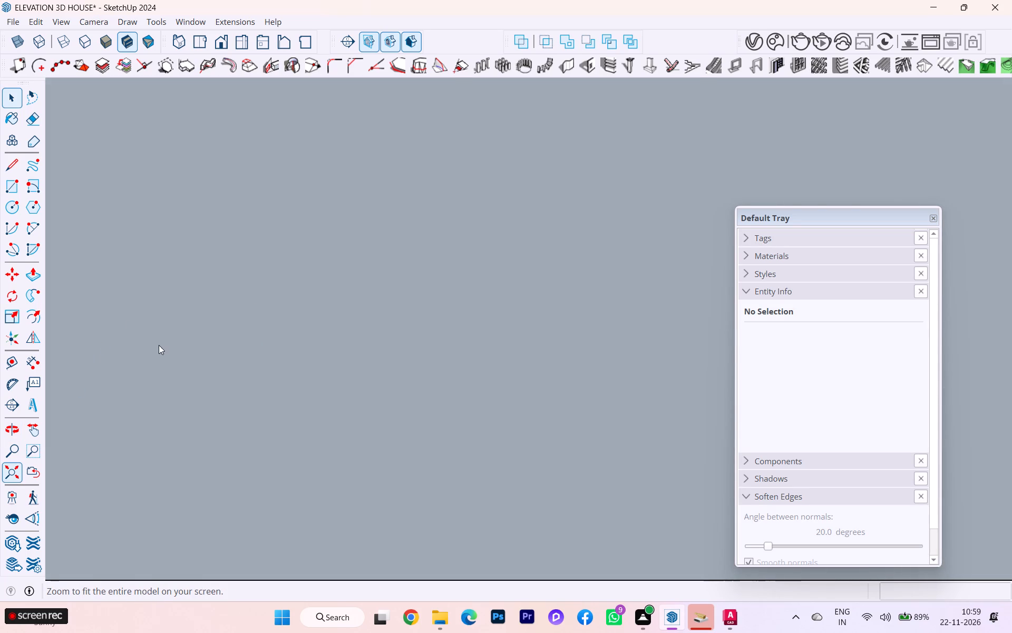
pyautogui.scroll(-2, 155, 344)
pyautogui.scroll(3, 421, 245)
pyautogui.scroll(-6, 585, 240)
pyautogui.scroll(1, 426, 261)
pyautogui.scroll(-2, 426, 261)
pyautogui.scroll(8, 629, 127)
pyautogui.scroll(-1, 689, 143)
pyautogui.scroll(8, 696, 142)
pyautogui.scroll(-3, 713, 145)
pyautogui.scroll(3, 713, 145)
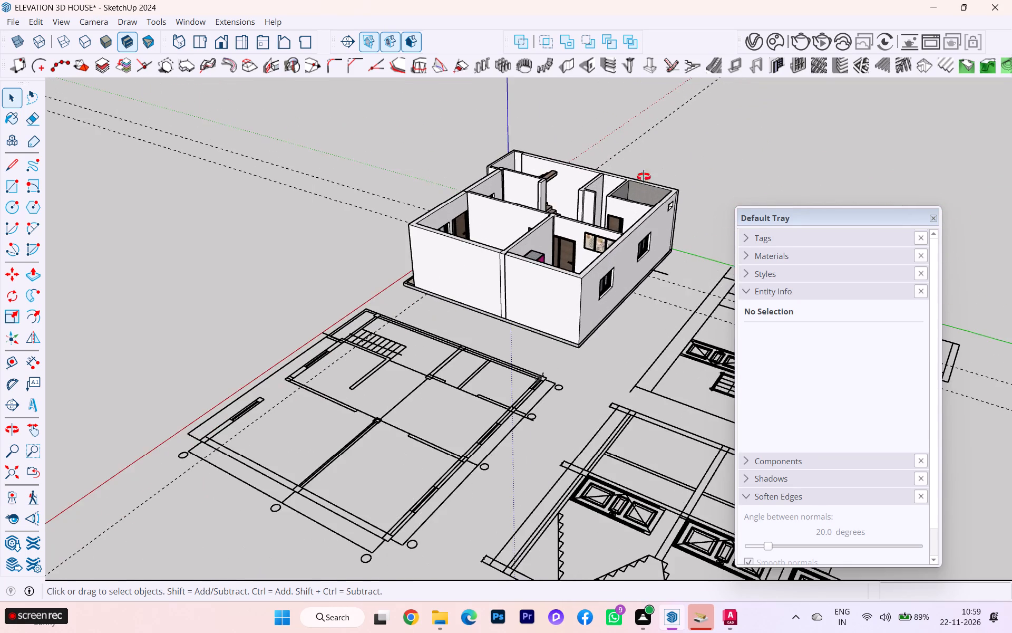
pyautogui.moveTo(644, 177); pyautogui.dragTo(442, 294, button='middle')
pyautogui.scroll(-5, 701, 254)
pyautogui.scroll(6, 701, 254)
pyautogui.scroll(-1, 703, 220)
pyautogui.scroll(2, 703, 220)
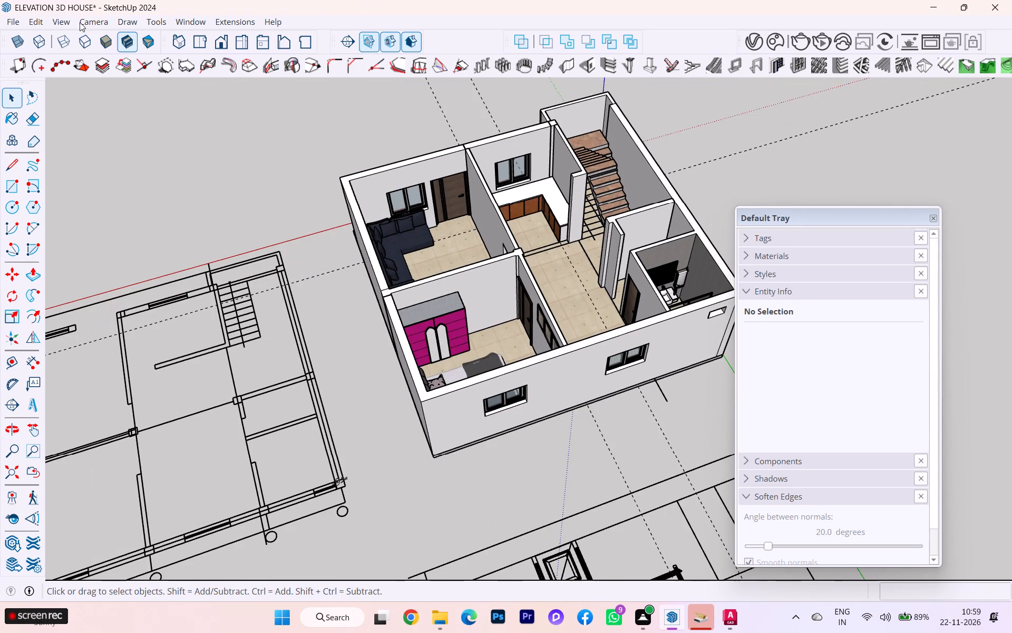
pyautogui.click(34, 22)
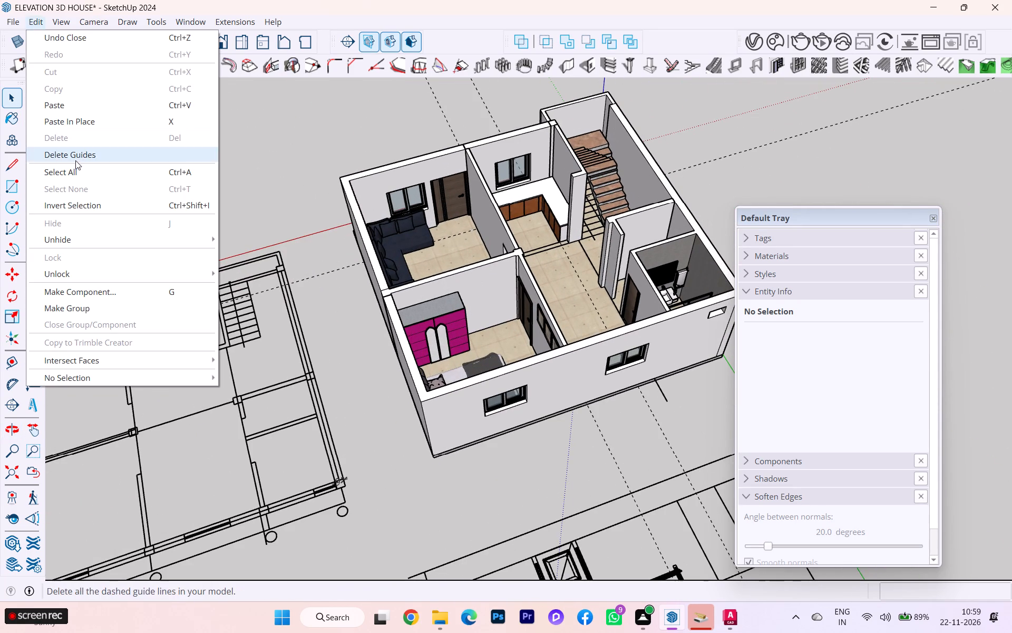
pyautogui.click(80, 161)
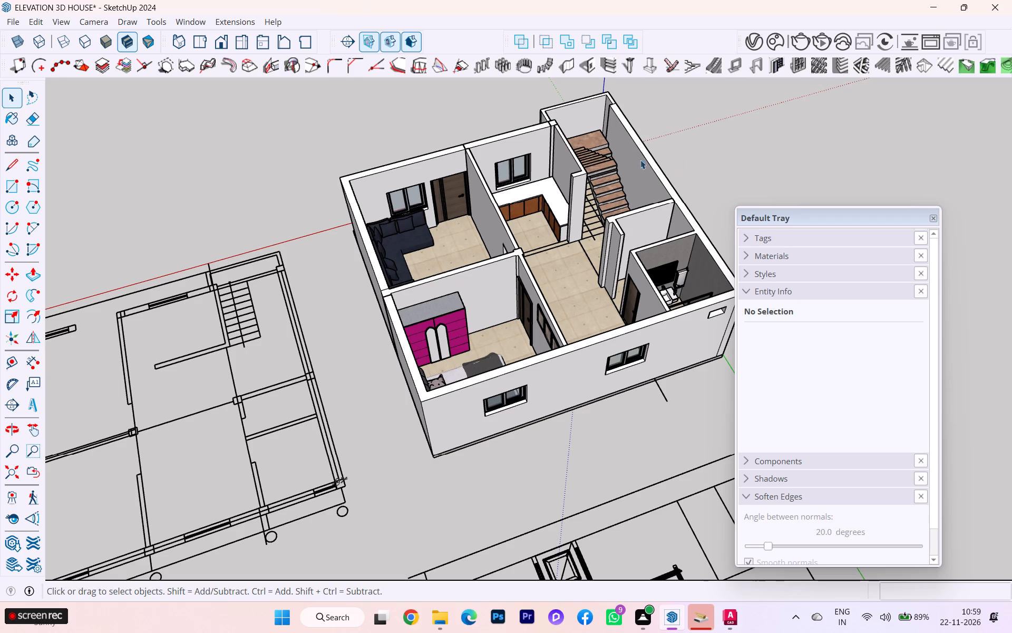
# Paint the top face of the L-shaped kitchen countertop with the dark mottled stone from the Stone materials, and close its group.
pyautogui.scroll(3, 540, 197)
pyautogui.scroll(-2, 540, 197)
pyautogui.scroll(9, 540, 197)
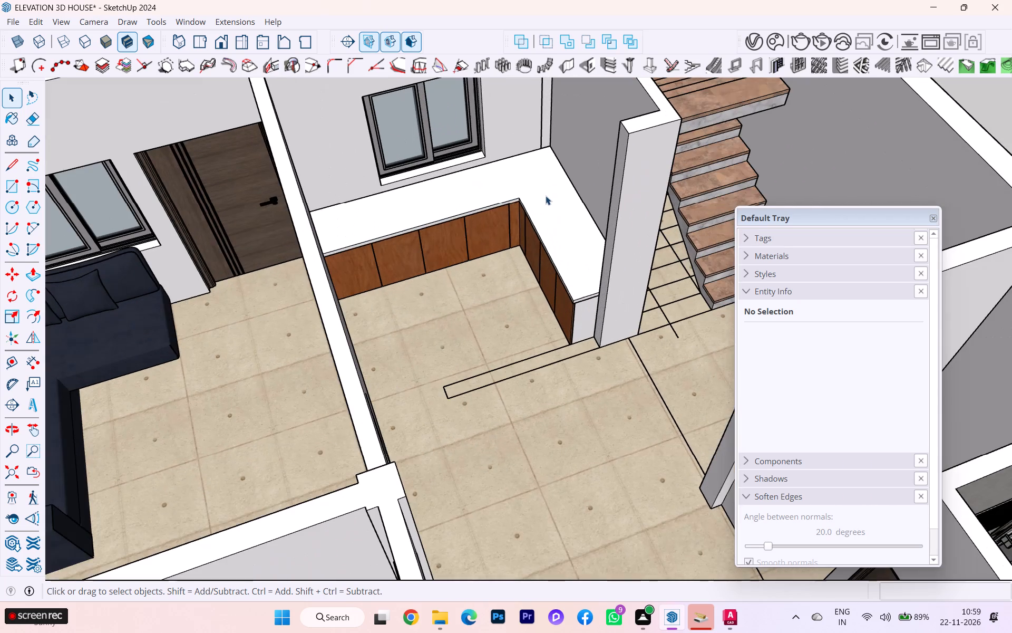
pyautogui.click(773, 258)
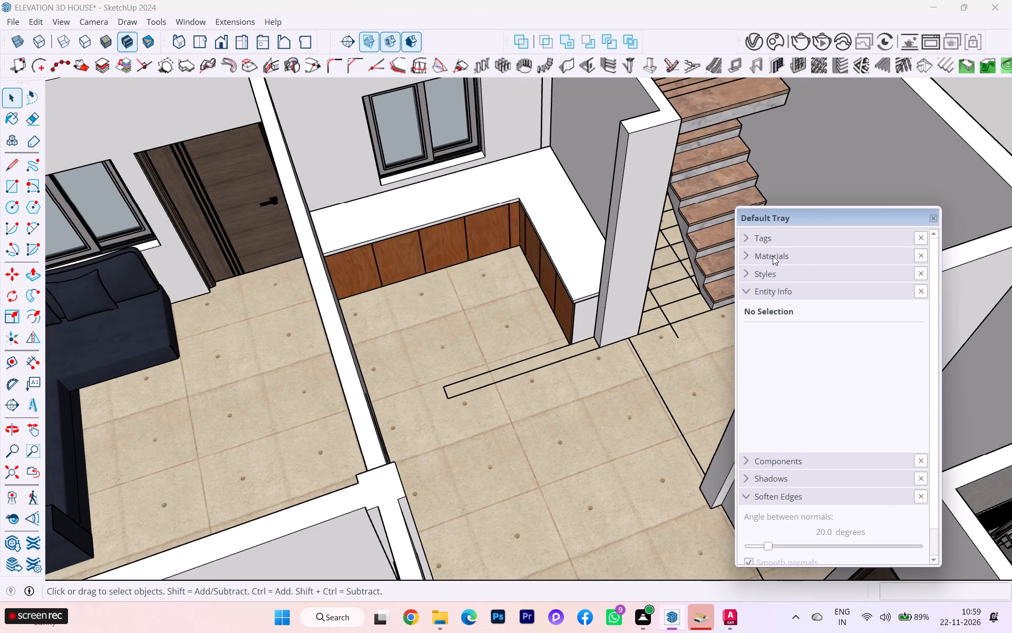
pyautogui.click(501, 195)
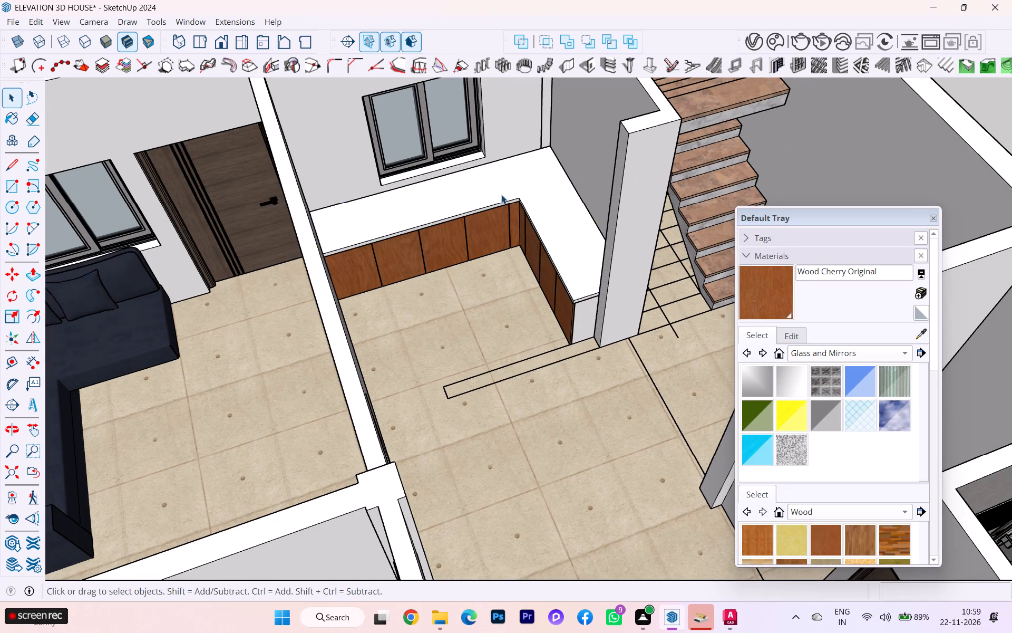
pyautogui.click(501, 195)
pyautogui.doubleClick(501, 190)
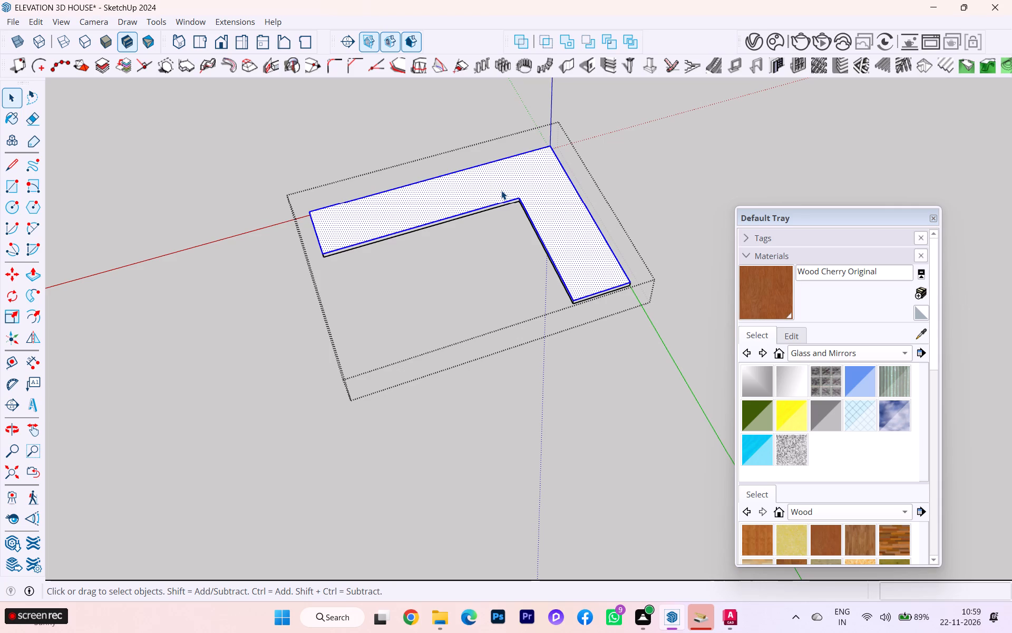
pyautogui.click(821, 351)
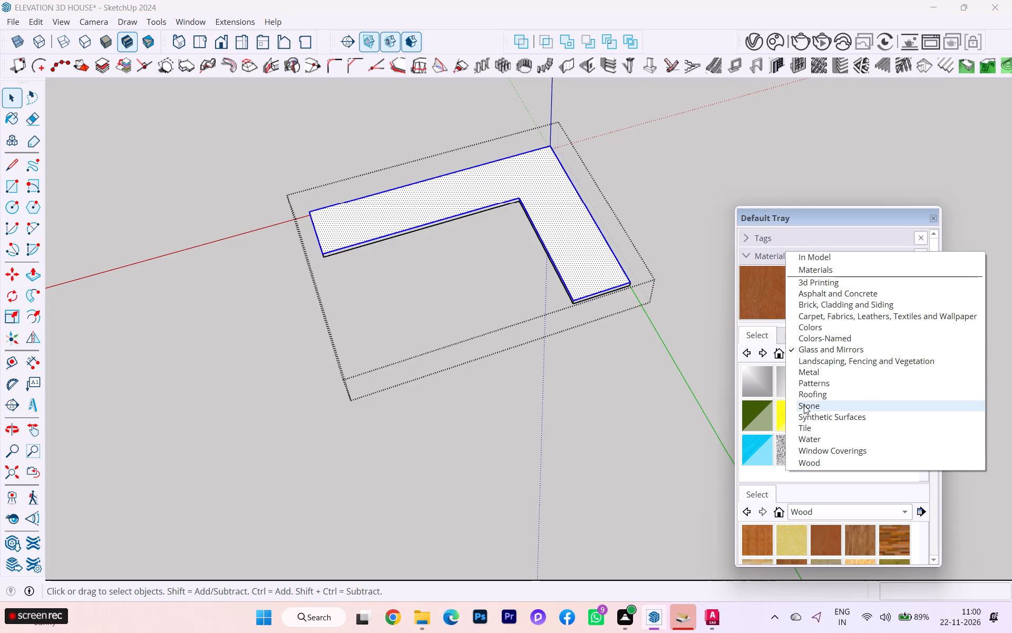
pyautogui.click(804, 405)
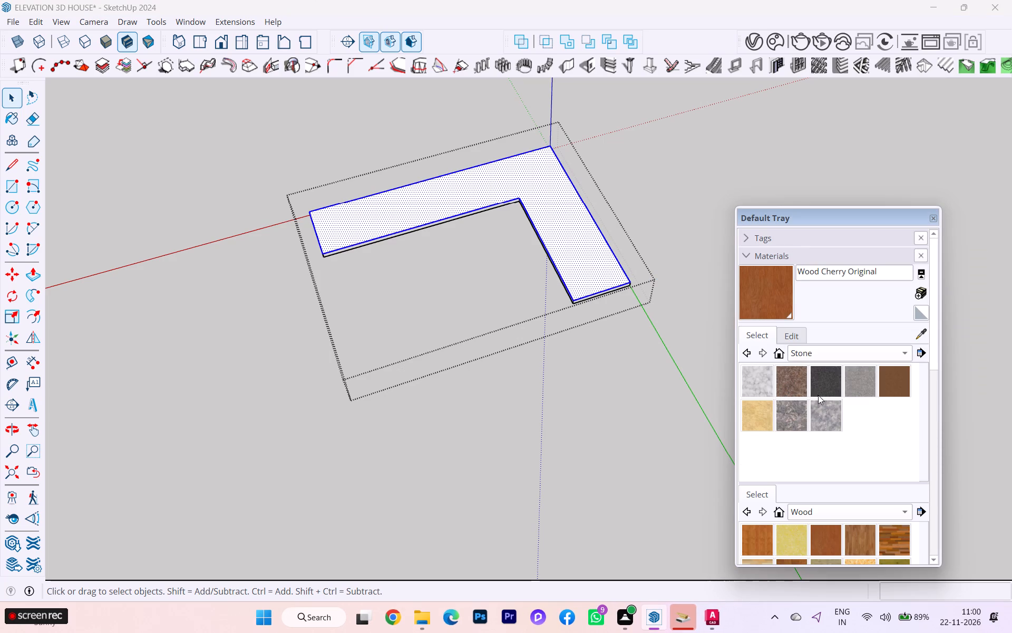
pyautogui.click(800, 417)
pyautogui.click(548, 184)
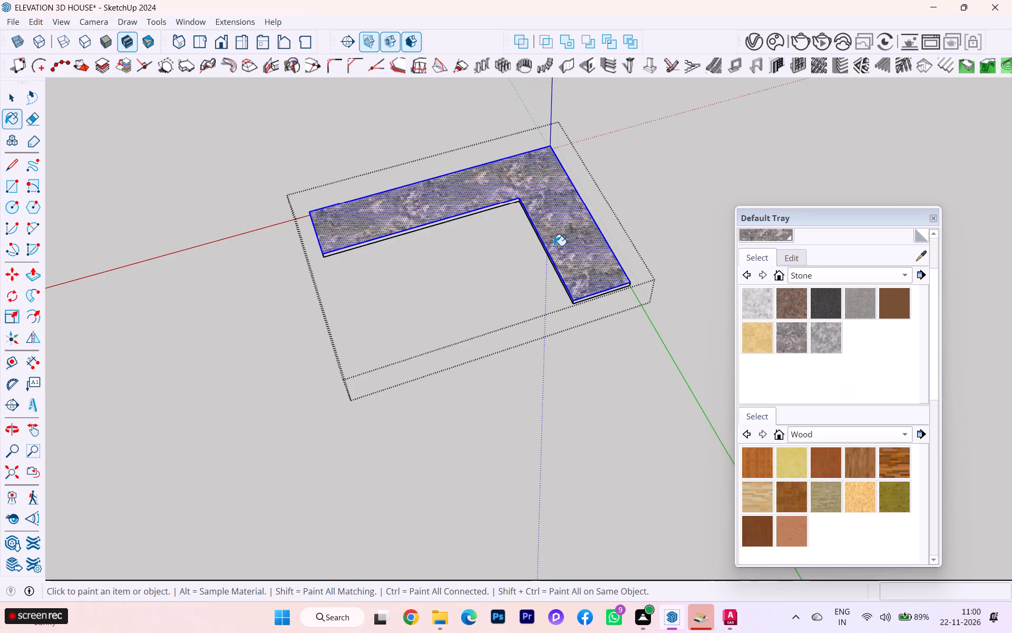
pyautogui.scroll(4, 554, 246)
pyautogui.scroll(-1, 554, 246)
pyautogui.scroll(7, 554, 246)
pyautogui.moveTo(527, 222); pyautogui.dragTo(568, 97, button='middle')
pyautogui.scroll(2, 395, 157)
pyautogui.scroll(-1, 395, 162)
pyautogui.scroll(1, 395, 166)
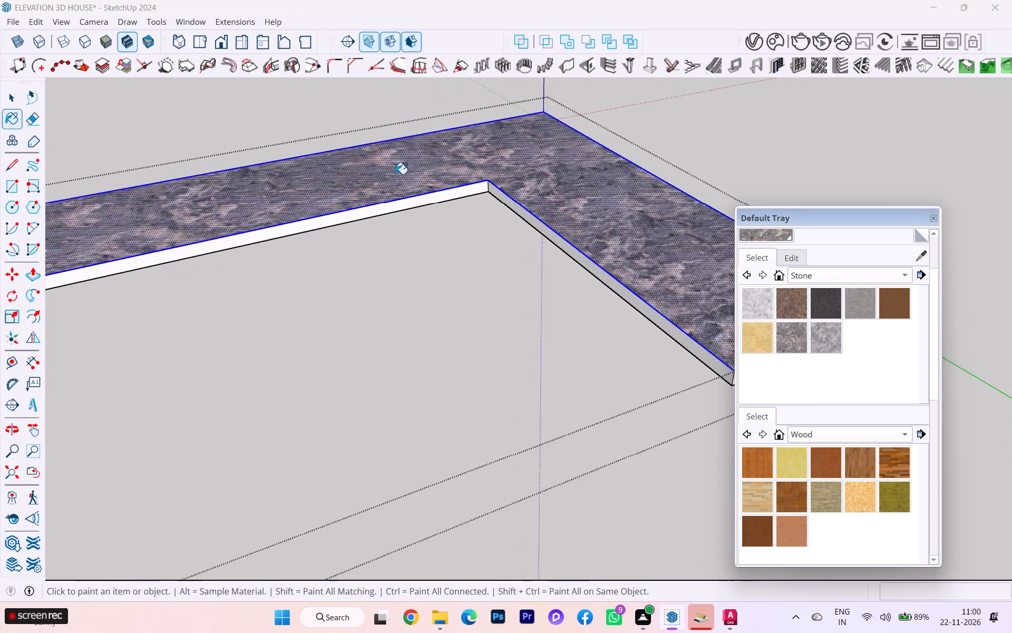
pyautogui.scroll(-10, 517, 199)
pyautogui.scroll(1, 513, 195)
pyautogui.scroll(-1, 513, 195)
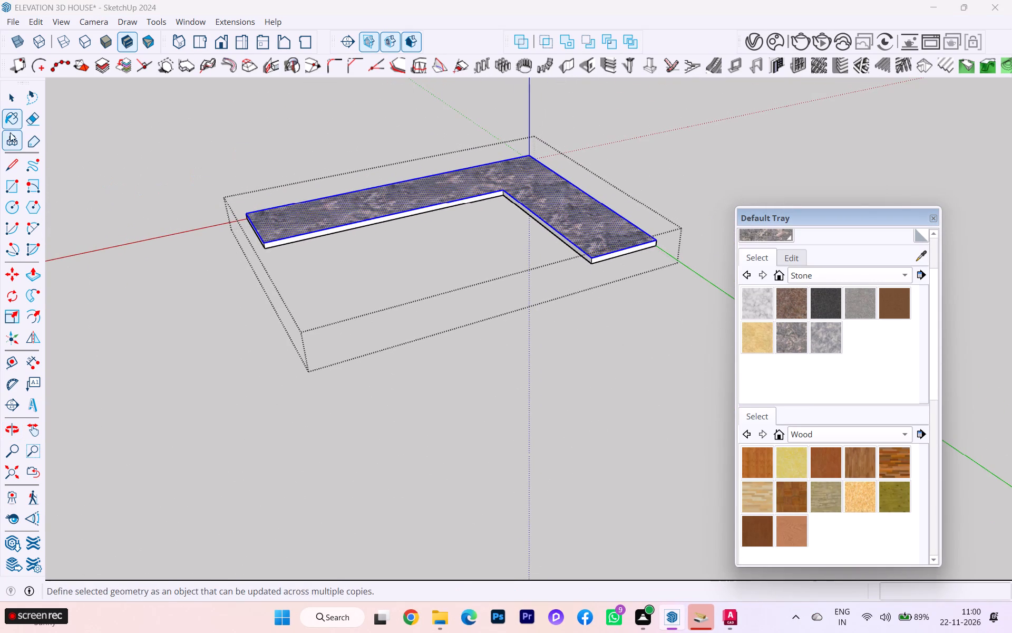
pyautogui.click(16, 98)
pyautogui.click(153, 249)
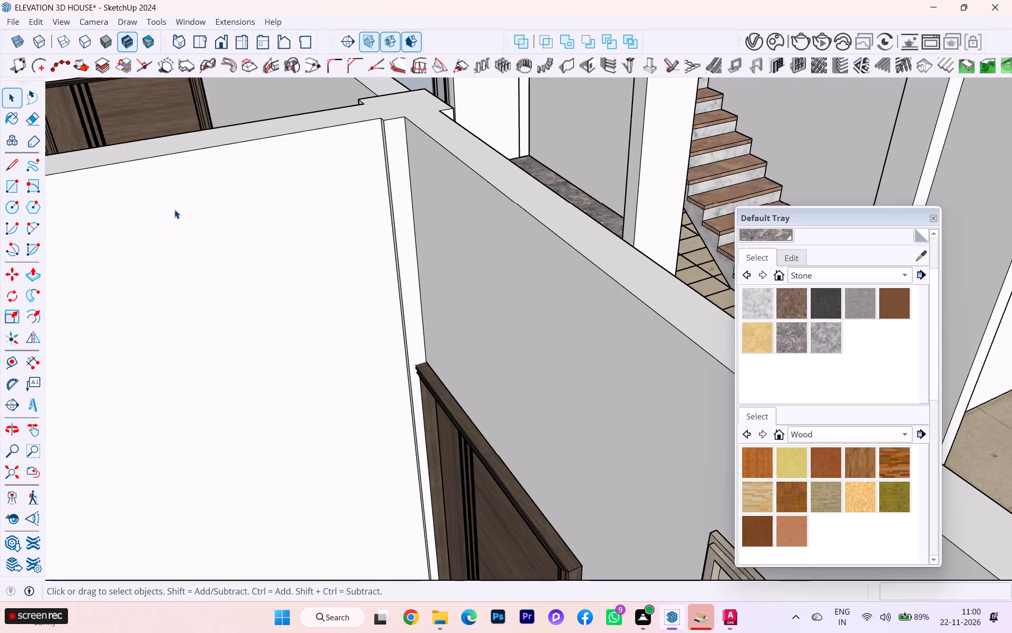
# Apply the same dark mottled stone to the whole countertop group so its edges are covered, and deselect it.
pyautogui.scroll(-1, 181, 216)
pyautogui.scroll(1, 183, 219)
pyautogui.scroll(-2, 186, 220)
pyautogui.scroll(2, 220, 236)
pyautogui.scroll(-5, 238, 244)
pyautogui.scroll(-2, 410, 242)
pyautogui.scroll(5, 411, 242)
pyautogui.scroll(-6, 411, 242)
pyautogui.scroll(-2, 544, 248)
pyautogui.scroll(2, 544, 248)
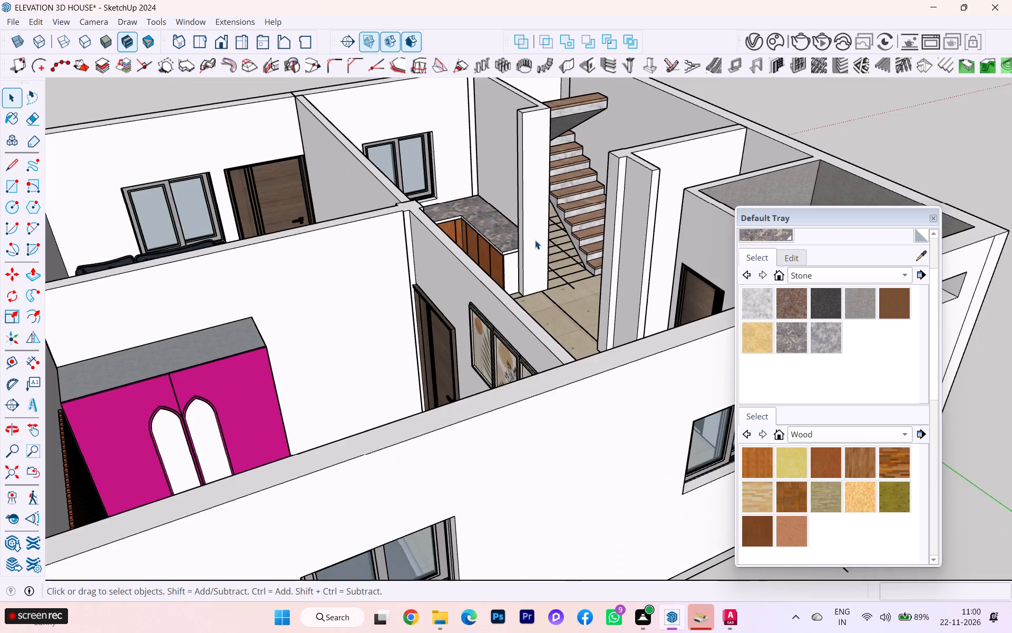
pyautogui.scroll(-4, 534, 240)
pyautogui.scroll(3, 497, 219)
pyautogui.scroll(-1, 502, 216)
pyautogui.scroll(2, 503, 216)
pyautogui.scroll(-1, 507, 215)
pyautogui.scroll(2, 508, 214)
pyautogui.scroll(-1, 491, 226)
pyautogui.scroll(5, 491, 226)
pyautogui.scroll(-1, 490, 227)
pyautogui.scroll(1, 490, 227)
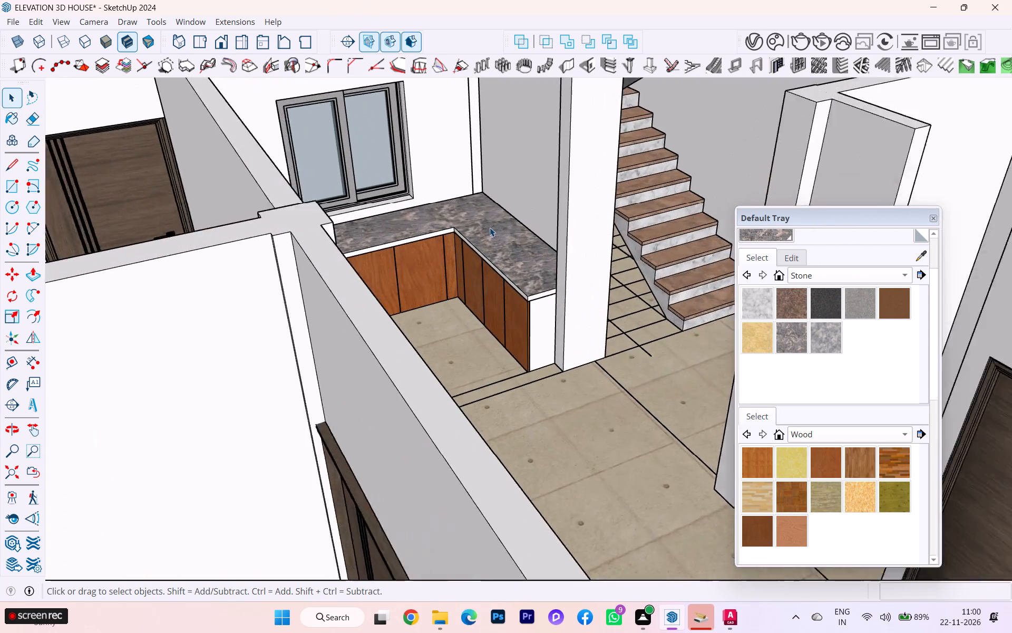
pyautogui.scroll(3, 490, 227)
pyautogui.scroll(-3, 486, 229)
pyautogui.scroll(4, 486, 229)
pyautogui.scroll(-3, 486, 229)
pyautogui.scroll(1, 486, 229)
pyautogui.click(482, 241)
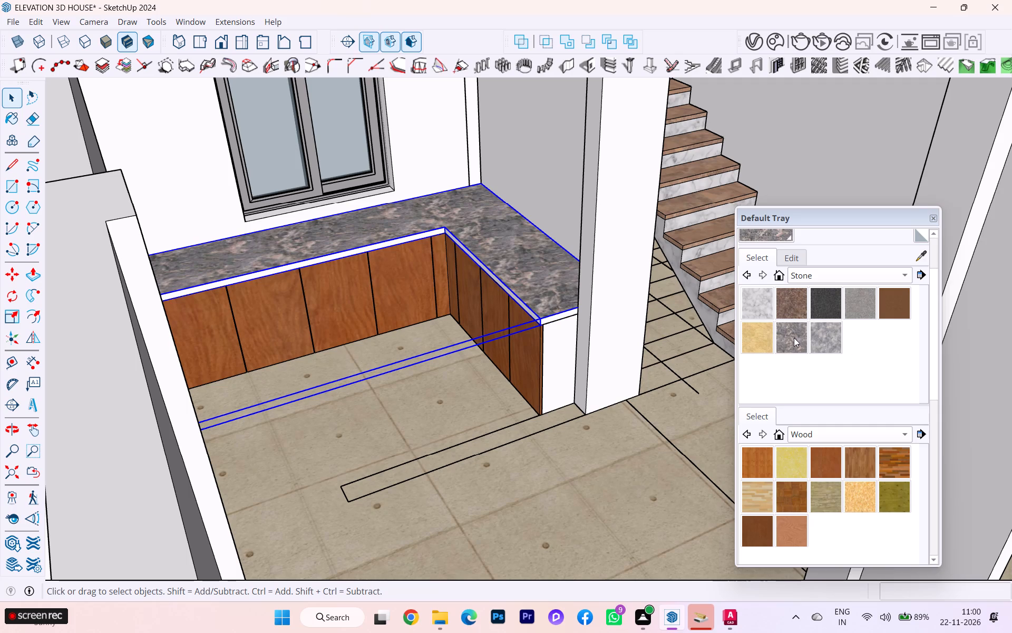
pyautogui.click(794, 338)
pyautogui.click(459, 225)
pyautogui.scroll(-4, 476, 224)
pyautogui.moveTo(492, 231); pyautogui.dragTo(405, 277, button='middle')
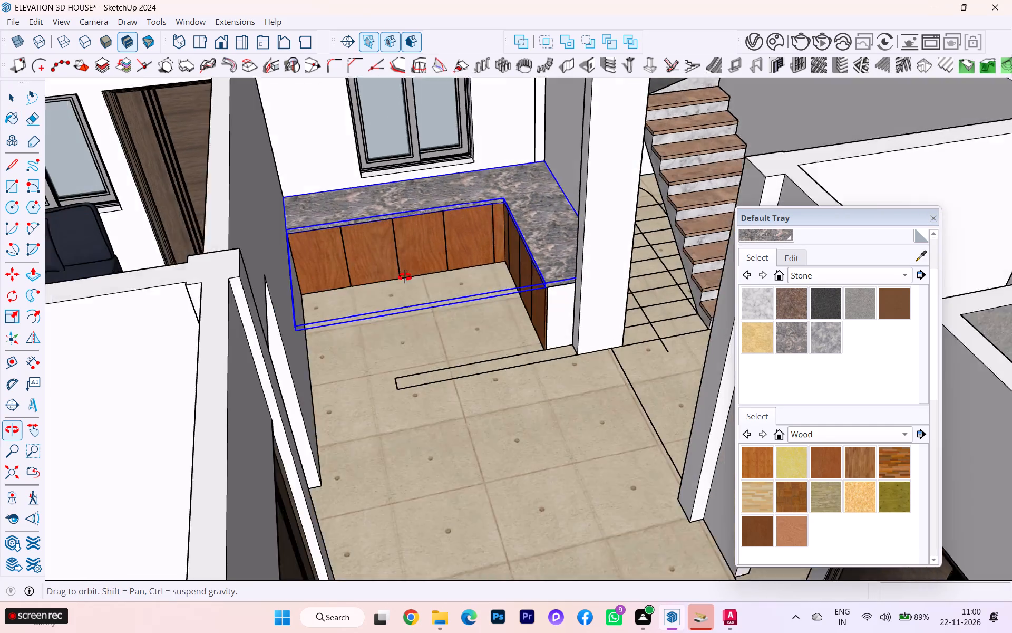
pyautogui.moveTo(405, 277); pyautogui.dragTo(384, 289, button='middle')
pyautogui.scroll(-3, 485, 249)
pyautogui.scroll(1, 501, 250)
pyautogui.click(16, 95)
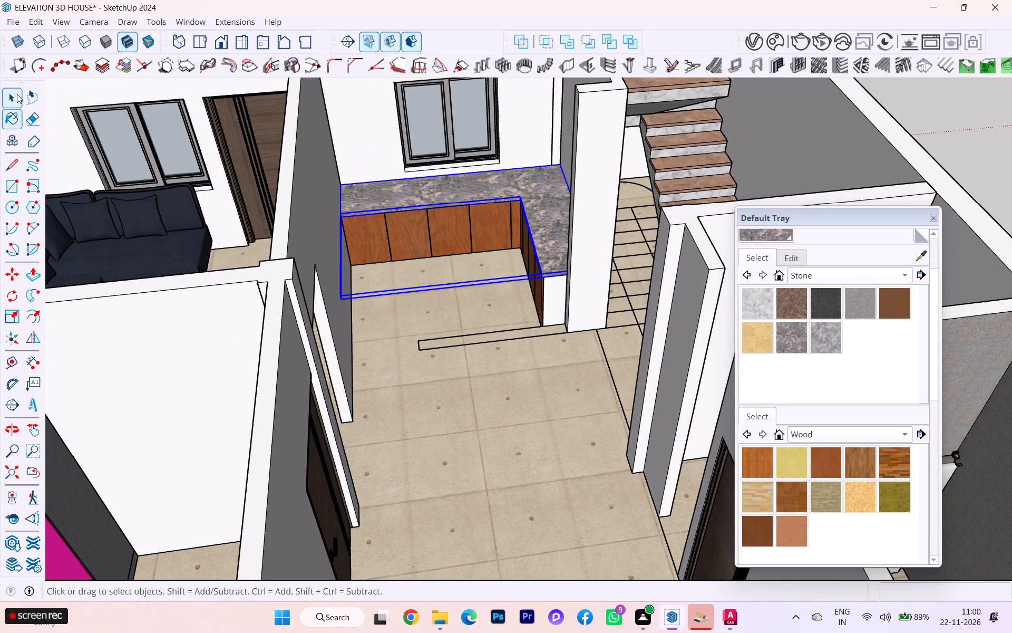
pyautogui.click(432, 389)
# Examine the stone finish on the countertop's top and front edges against the wood cabinets and staircase.
pyautogui.scroll(-4, 434, 401)
pyautogui.scroll(1, 430, 406)
pyautogui.scroll(-4, 430, 406)
pyautogui.scroll(3, 458, 346)
pyautogui.scroll(-1, 457, 345)
pyautogui.scroll(2, 457, 344)
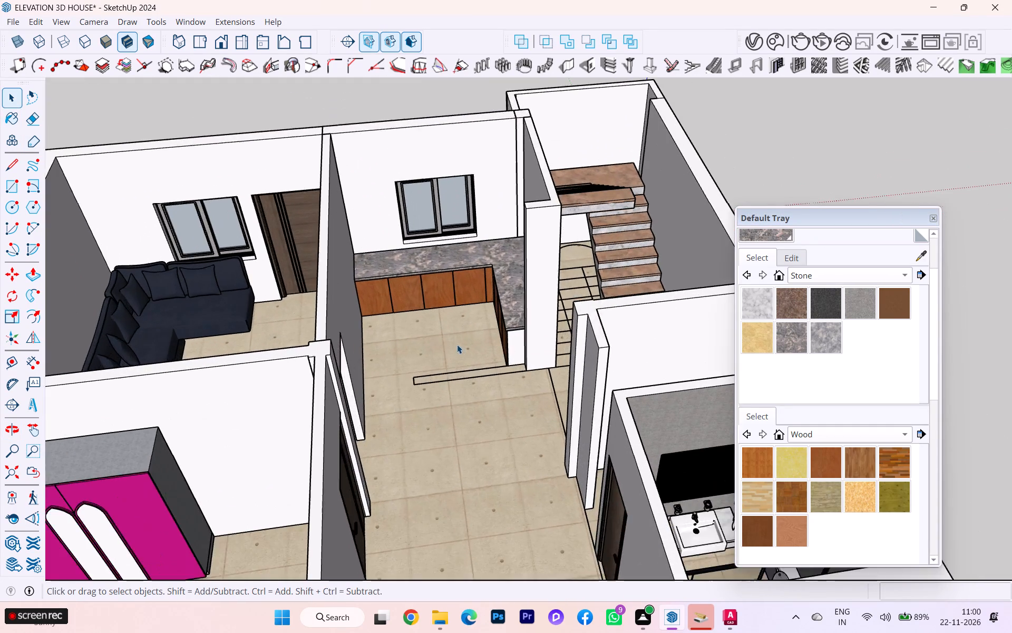
pyautogui.scroll(6, 513, 315)
pyautogui.scroll(-1, 514, 330)
pyautogui.moveTo(568, 333); pyautogui.dragTo(639, 338, button='middle')
pyautogui.scroll(3, 518, 343)
pyautogui.scroll(-1, 411, 338)
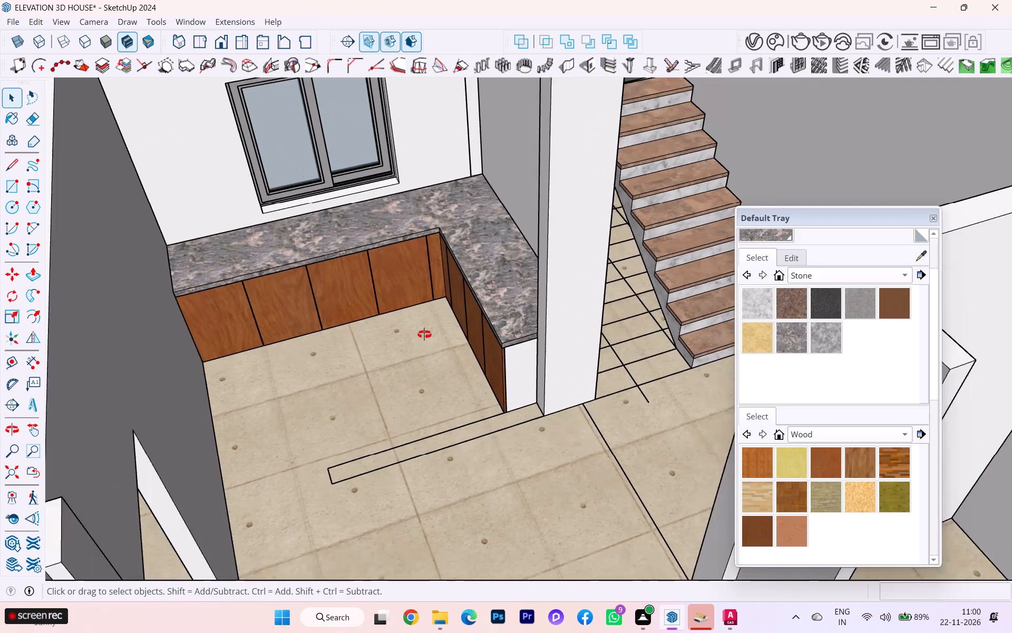
pyautogui.moveTo(422, 334); pyautogui.dragTo(557, 325, button='middle')
pyautogui.scroll(5, 472, 325)
pyautogui.scroll(-2, 451, 339)
pyautogui.scroll(5, 449, 341)
pyautogui.scroll(-5, 445, 334)
pyautogui.scroll(4, 437, 322)
pyautogui.scroll(-1, 509, 330)
pyautogui.scroll(1, 510, 330)
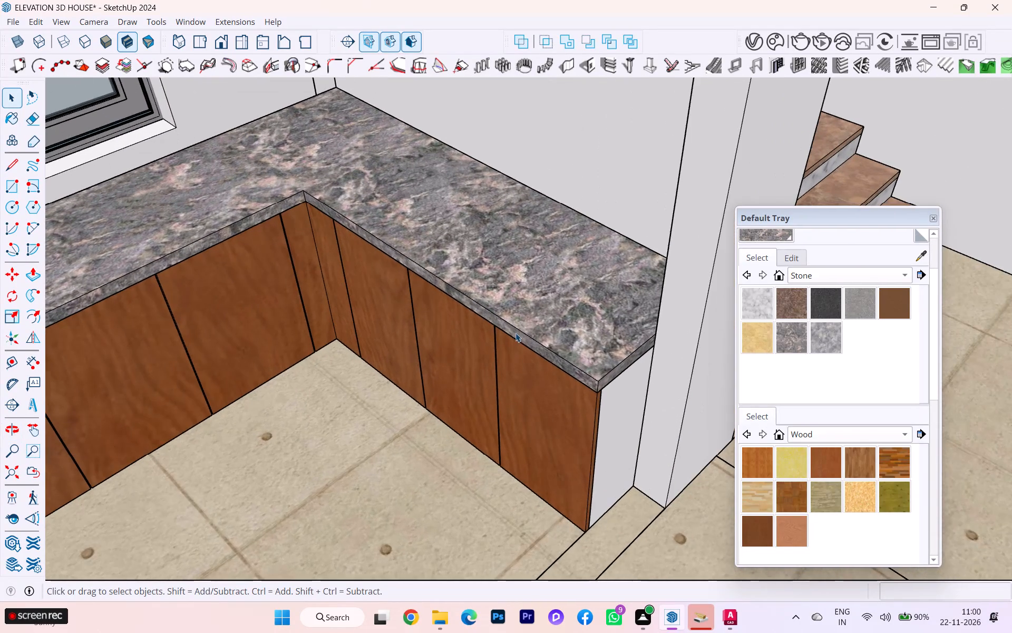
pyautogui.moveTo(515, 333); pyautogui.dragTo(413, 340, button='middle')
pyautogui.scroll(-8, 513, 355)
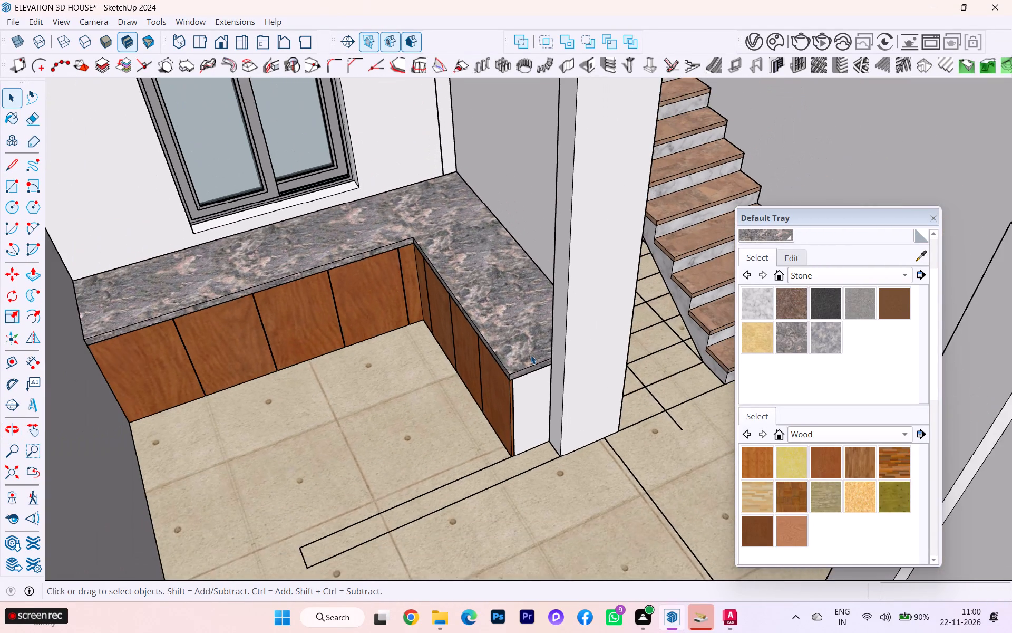
pyautogui.scroll(-4, 531, 355)
pyautogui.moveTo(526, 354); pyautogui.dragTo(469, 290, button='middle')
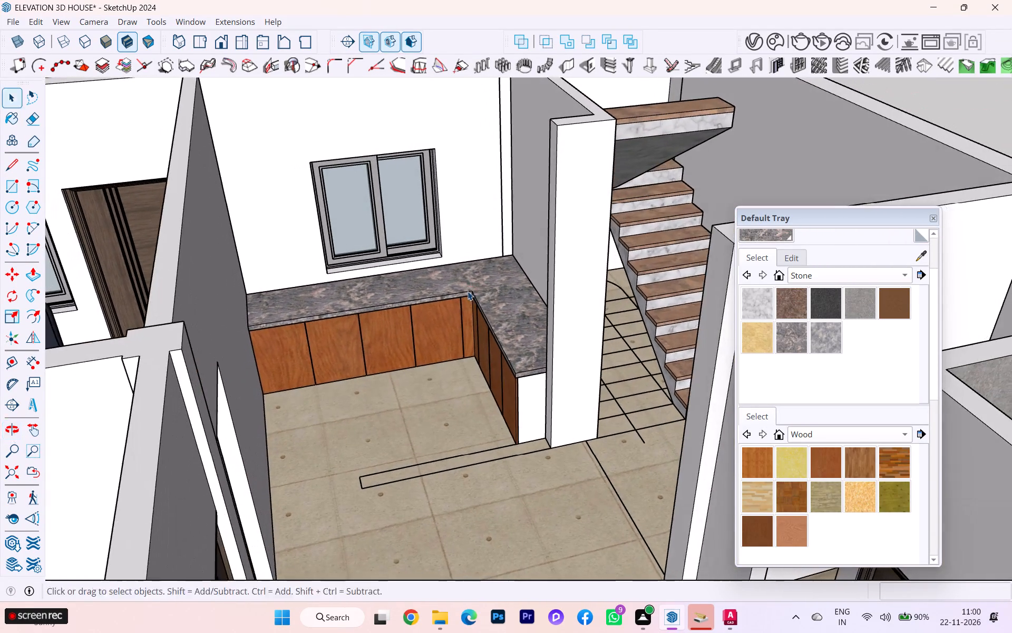
pyautogui.scroll(-2, 468, 291)
pyautogui.scroll(5, 460, 302)
pyautogui.scroll(-2, 497, 316)
pyautogui.scroll(3, 501, 317)
pyautogui.scroll(-1, 534, 317)
pyautogui.scroll(4, 534, 317)
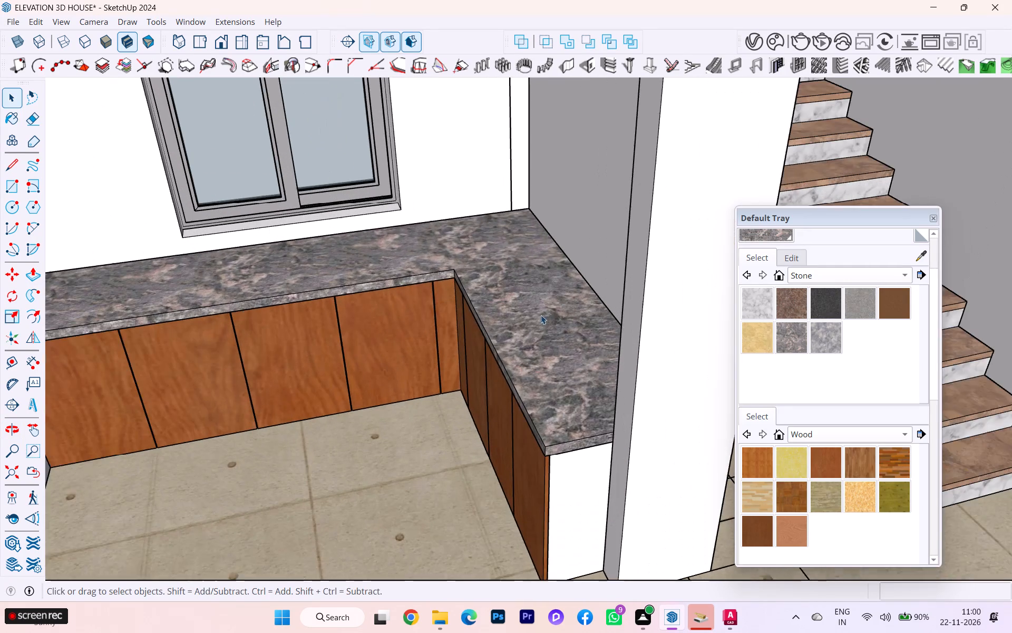
pyautogui.scroll(-1, 552, 317)
pyautogui.moveTo(550, 320); pyautogui.dragTo(531, 445, button='middle')
pyautogui.scroll(3, 526, 362)
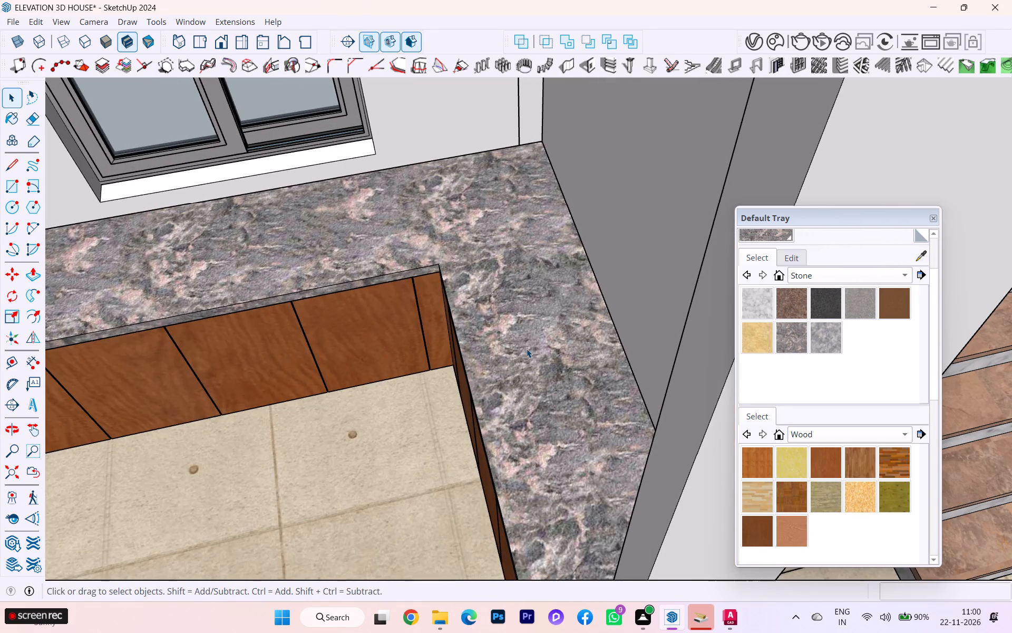
# Open the countertop group, select the whole slab and repaint it with the plain fine-grained grey stone.
pyautogui.click(527, 345)
pyautogui.doubleClick(528, 335)
pyautogui.click(528, 334)
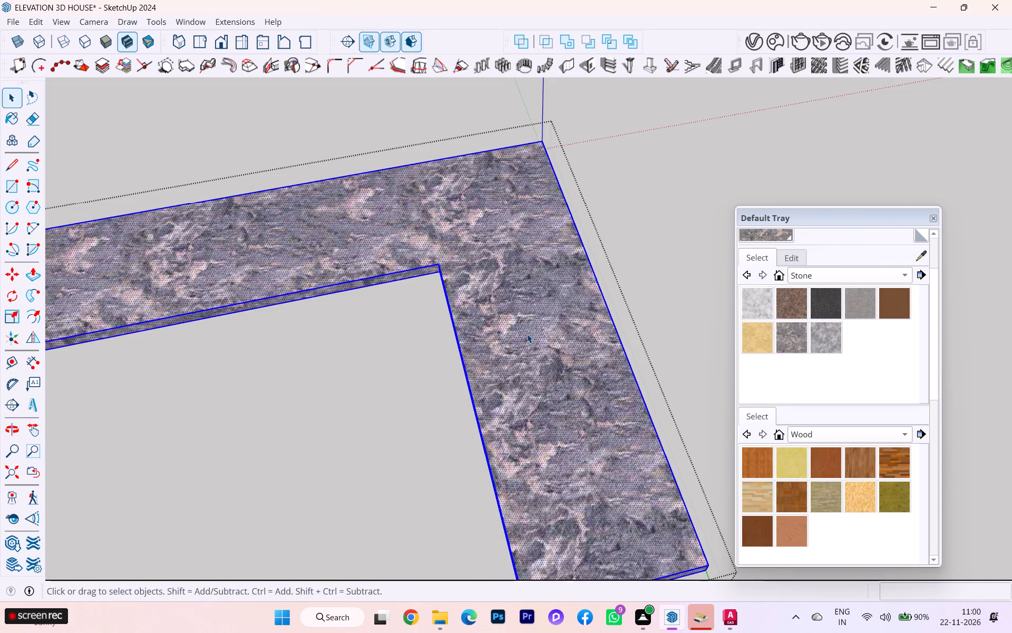
pyautogui.scroll(-3, 524, 330)
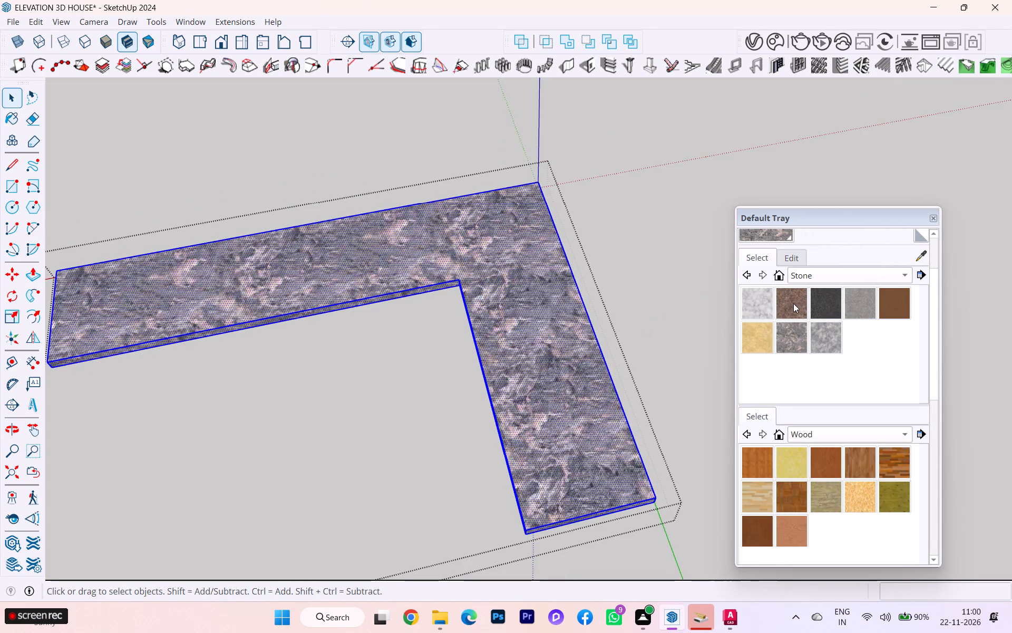
pyautogui.click(853, 309)
pyautogui.click(464, 261)
pyautogui.scroll(1, 746, 323)
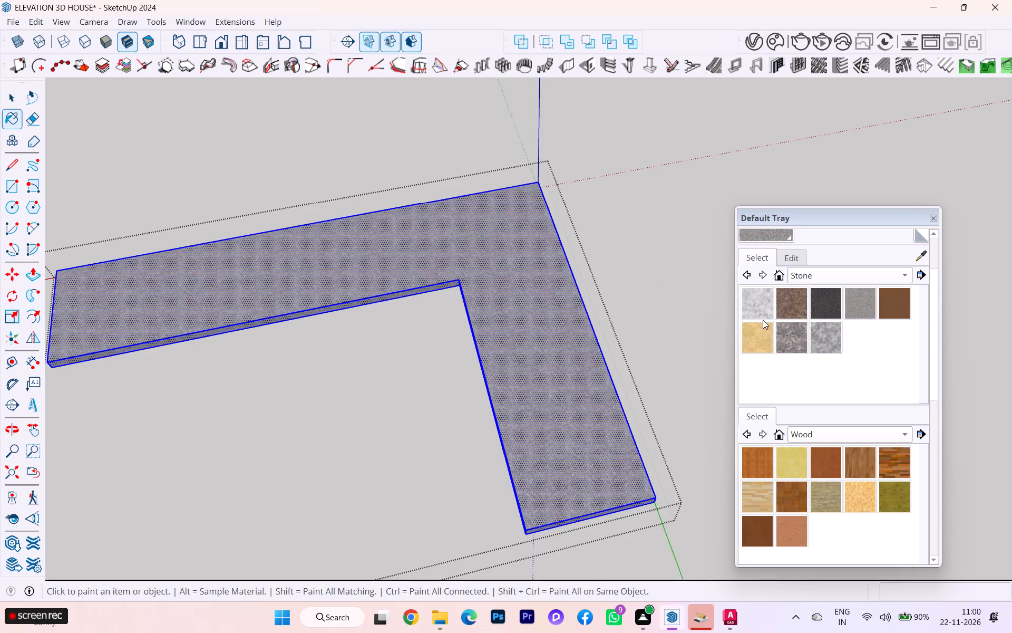
pyautogui.scroll(1, 763, 320)
# Repaint the whole countertop slab with the lighter grey mottled stone and close its group.
pyautogui.click(833, 334)
pyautogui.click(491, 250)
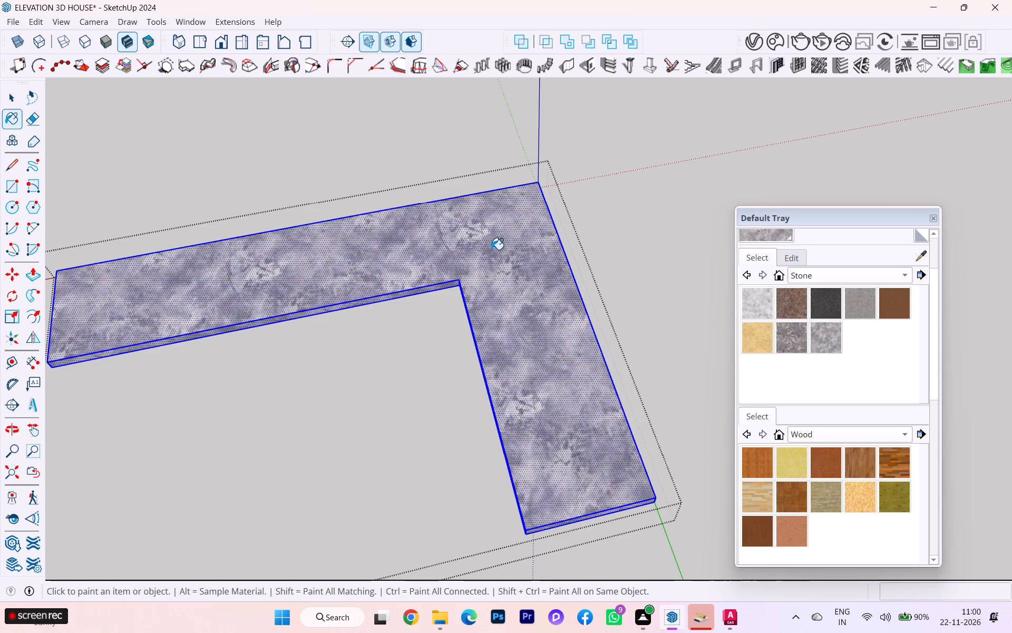
pyautogui.scroll(6, 416, 278)
pyautogui.scroll(-9, 433, 296)
pyautogui.scroll(2, 433, 297)
pyautogui.scroll(-4, 437, 294)
pyautogui.scroll(1, 437, 294)
pyautogui.scroll(-2, 437, 294)
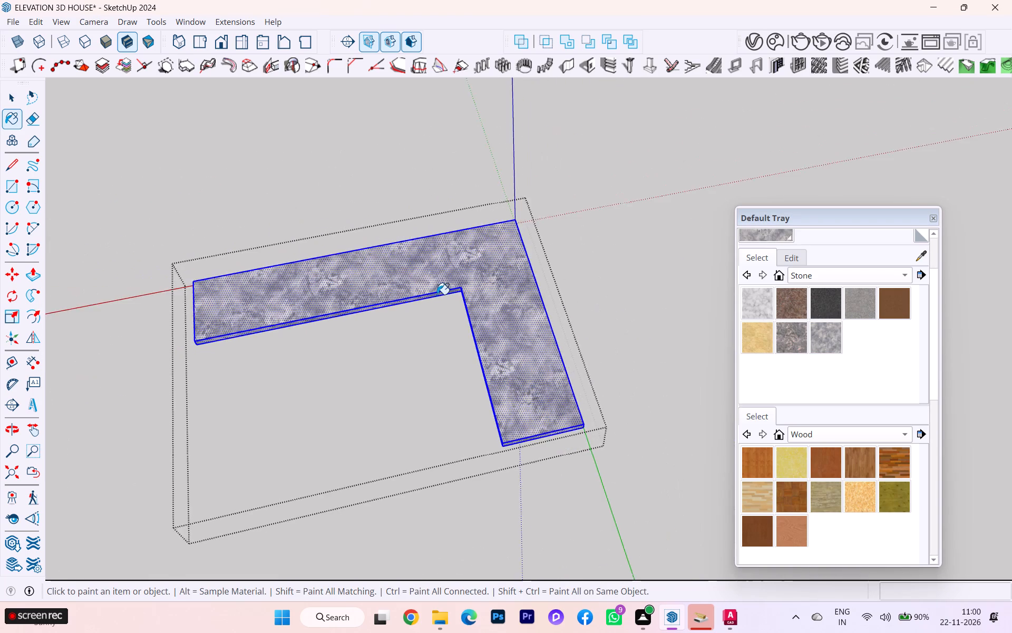
pyautogui.scroll(-5, 437, 294)
pyautogui.click(7, 94)
pyautogui.click(75, 203)
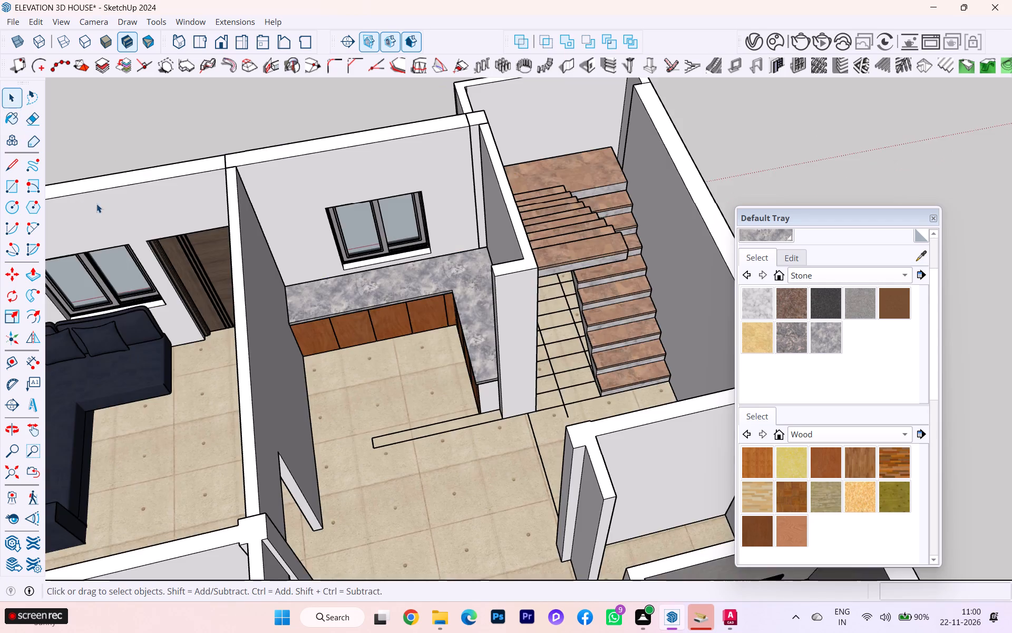
# Examine the repainted countertop within the kitchen and next to the staircase.
pyautogui.scroll(-6, 143, 232)
pyautogui.scroll(2, 319, 264)
pyautogui.scroll(-4, 319, 264)
pyautogui.scroll(13, 319, 264)
pyautogui.scroll(-3, 319, 264)
pyautogui.scroll(10, 319, 264)
pyautogui.scroll(-5, 319, 270)
pyautogui.scroll(2, 319, 271)
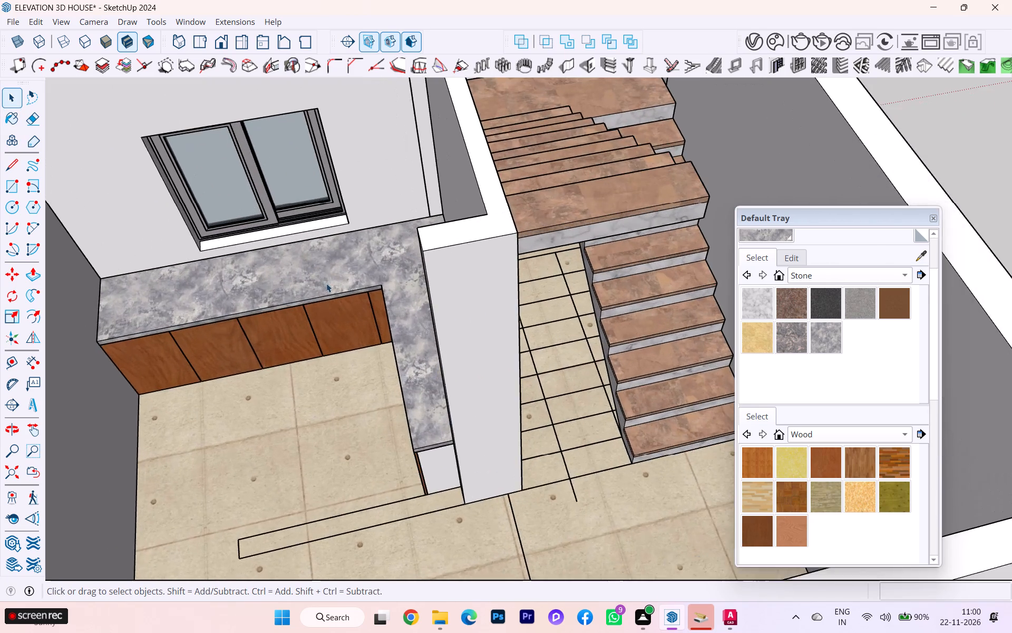
# Examine the grey mottled stone countertop against the wood cabinets, kitchen window and staircase from several angles.
pyautogui.moveTo(335, 288); pyautogui.dragTo(334, 174, button='middle')
pyautogui.scroll(3, 254, 250)
pyautogui.scroll(1, 340, 324)
pyautogui.scroll(-3, 340, 324)
pyautogui.scroll(4, 386, 332)
pyautogui.scroll(-2, 400, 333)
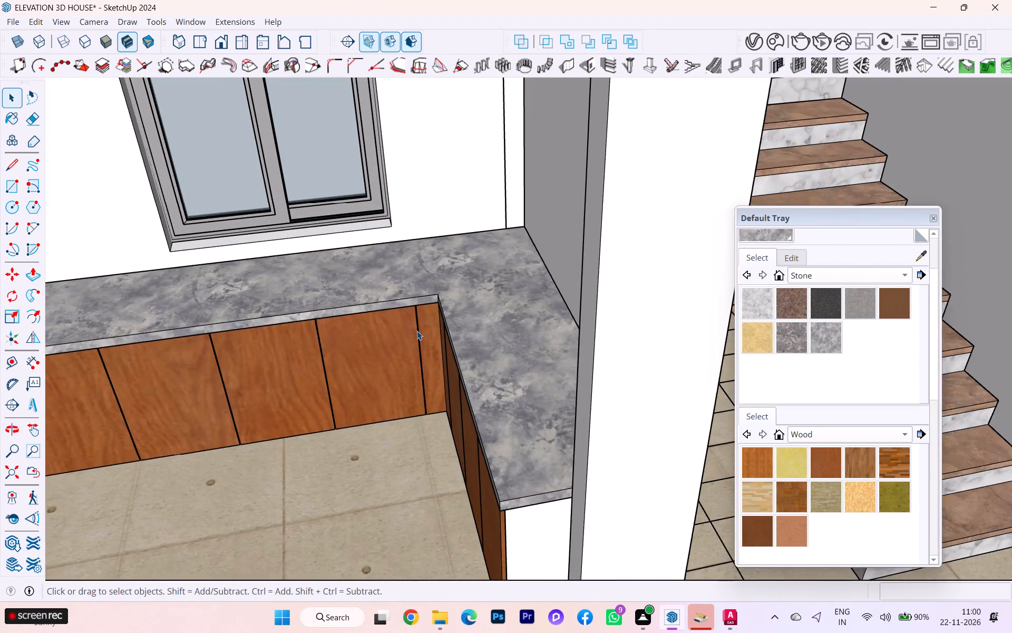
pyautogui.scroll(-7, 417, 331)
pyautogui.scroll(3, 391, 332)
pyautogui.scroll(-1, 382, 332)
pyautogui.scroll(2, 308, 312)
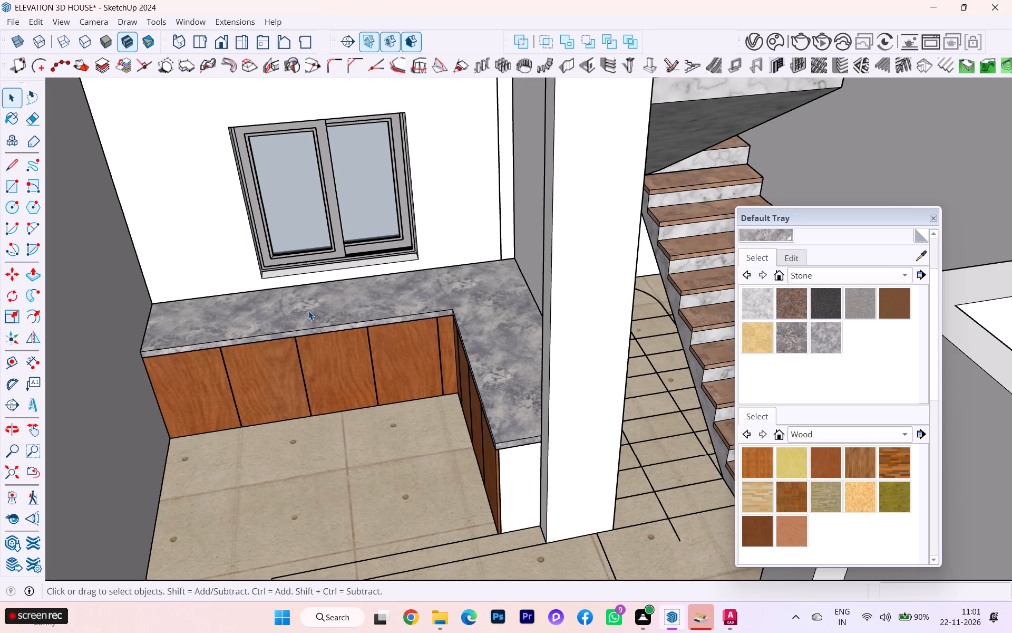
pyautogui.scroll(-4, 267, 400)
pyautogui.scroll(-3, 364, 418)
pyautogui.moveTo(369, 411); pyautogui.dragTo(343, 385, button='middle')
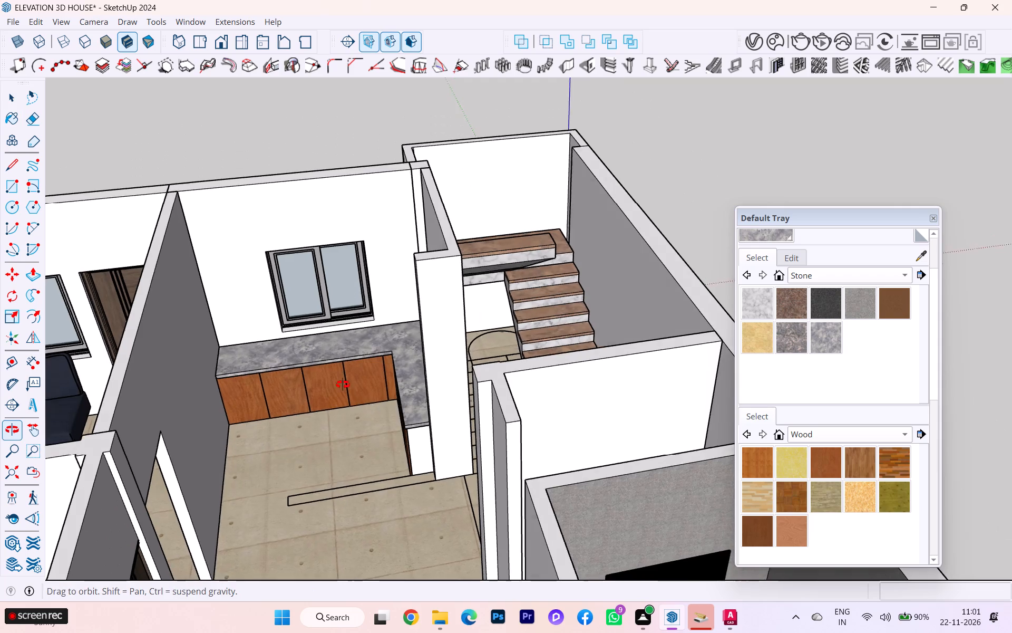
pyautogui.moveTo(343, 385); pyautogui.dragTo(329, 360, button='middle')
pyautogui.scroll(1, 321, 333)
pyautogui.scroll(-1, 321, 333)
pyautogui.scroll(9, 321, 333)
pyautogui.scroll(-1, 304, 375)
pyautogui.scroll(2, 304, 375)
pyautogui.moveTo(304, 375); pyautogui.dragTo(381, 402, button='middle')
pyautogui.scroll(-3, 473, 370)
pyautogui.scroll(-5, 323, 365)
pyautogui.moveTo(322, 369); pyautogui.dragTo(330, 395, button='middle')
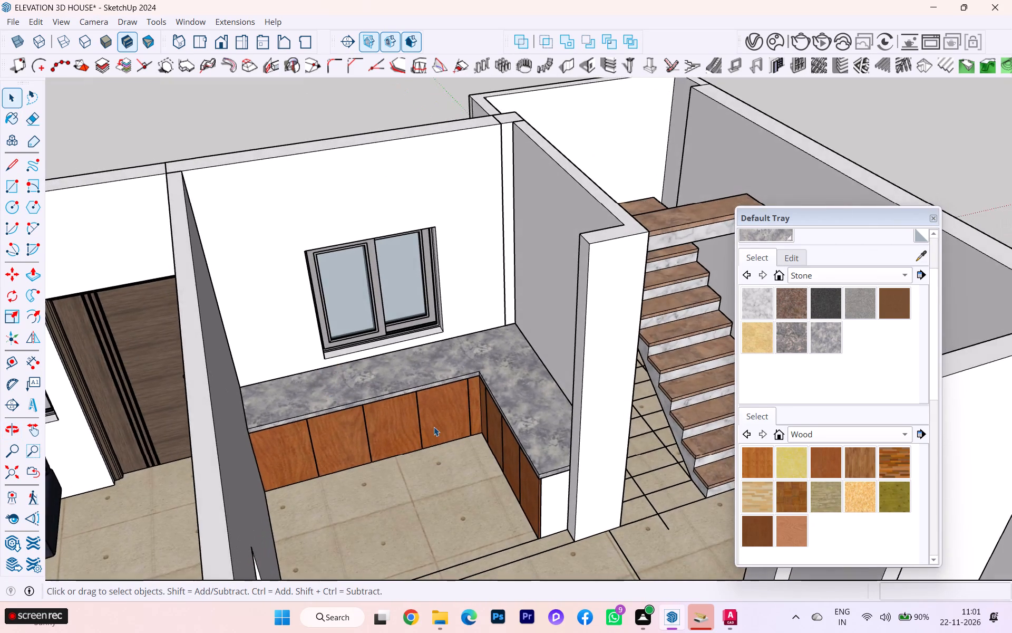
# Examine the countertop below the kitchen window up close and within the surrounding rooms.
pyautogui.scroll(1, 435, 427)
pyautogui.scroll(-1, 435, 427)
pyautogui.scroll(4, 435, 427)
pyautogui.scroll(2, 314, 420)
pyautogui.scroll(-1, 283, 414)
pyautogui.scroll(5, 281, 414)
pyautogui.scroll(-1, 217, 414)
pyautogui.moveTo(217, 414); pyautogui.dragTo(184, 477, button='middle')
pyautogui.scroll(-8, 343, 387)
pyautogui.moveTo(304, 379); pyautogui.dragTo(241, 361, button='middle')
pyautogui.scroll(3, 272, 334)
pyautogui.scroll(-1, 274, 333)
pyautogui.scroll(2, 274, 333)
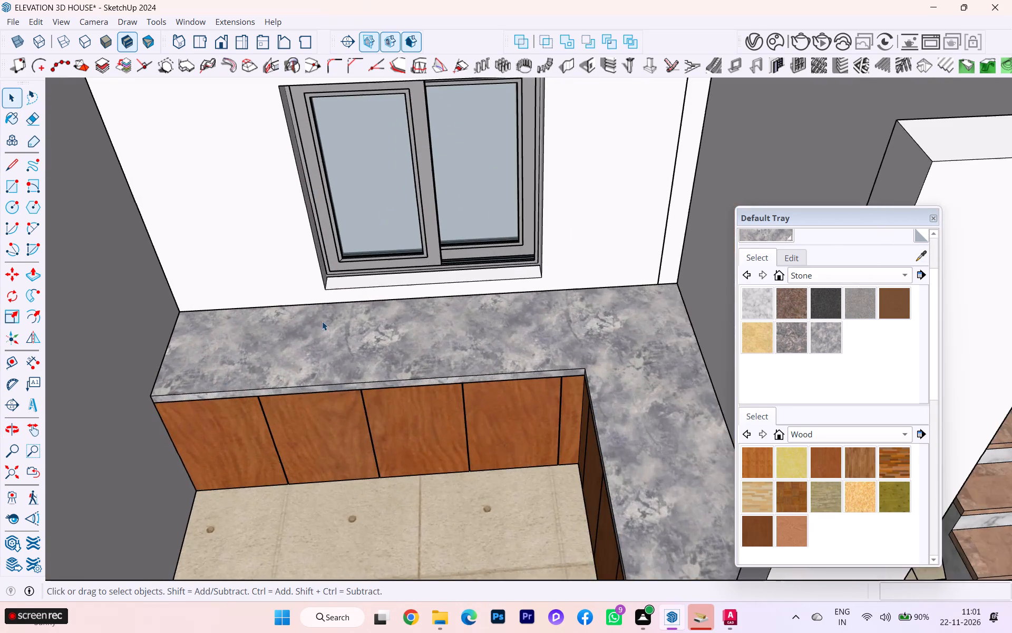
pyautogui.scroll(4, 322, 321)
pyautogui.click(375, 264)
pyautogui.scroll(-1, 391, 385)
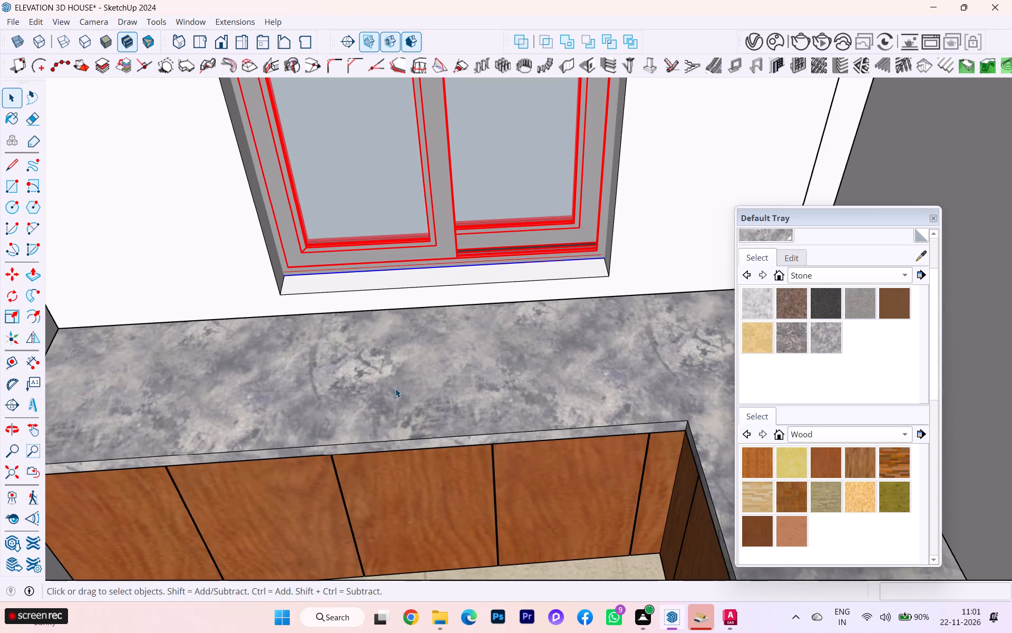
pyautogui.scroll(2, 395, 388)
pyautogui.scroll(-5, 395, 388)
pyautogui.scroll(1, 418, 392)
pyautogui.scroll(-11, 418, 392)
pyautogui.scroll(1, 417, 393)
pyautogui.scroll(-3, 417, 393)
pyautogui.click(359, 167)
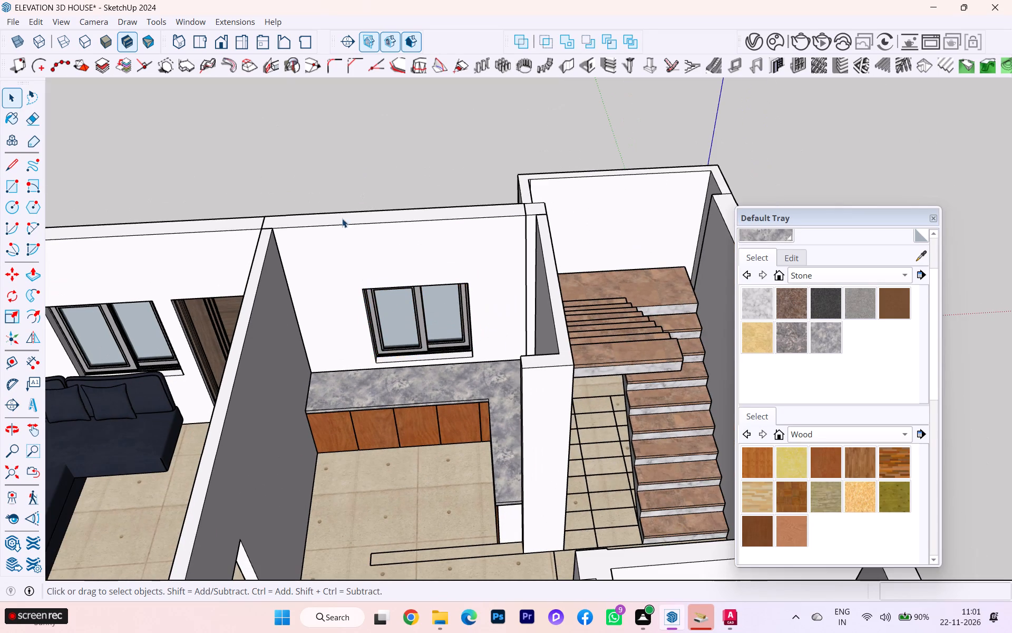
pyautogui.scroll(1, 333, 361)
pyautogui.scroll(-1, 333, 362)
pyautogui.scroll(1, 334, 366)
pyautogui.scroll(-3, 335, 367)
pyautogui.scroll(1, 335, 367)
pyautogui.scroll(5, 369, 444)
pyautogui.scroll(-1, 353, 431)
# Examine the countertop's front edge and the cabinet fronts along the window wall.
pyautogui.moveTo(353, 431); pyautogui.dragTo(302, 414, button='middle')
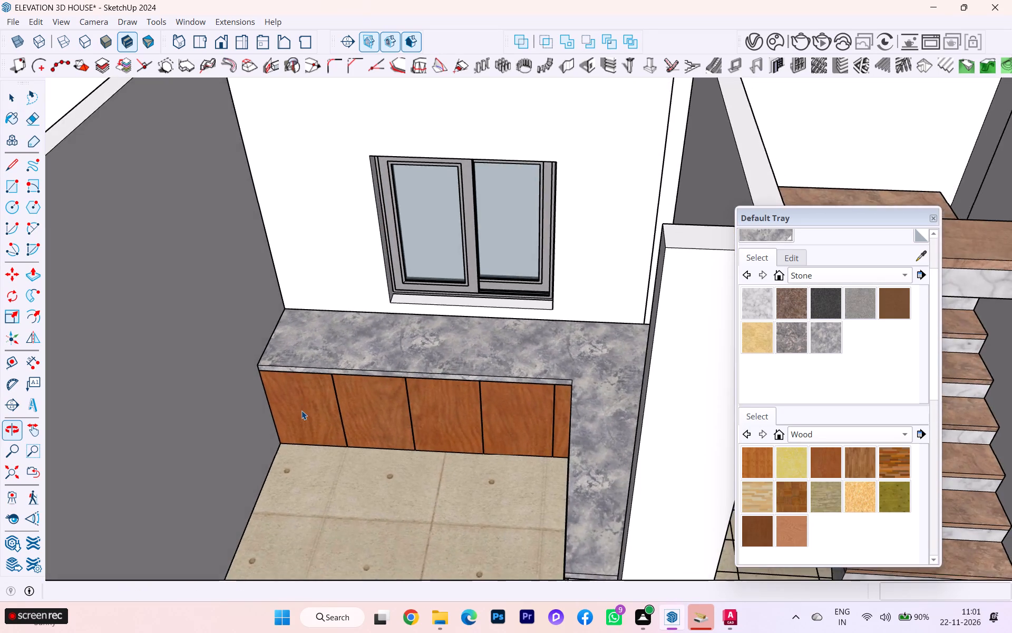
pyautogui.scroll(7, 300, 407)
pyautogui.scroll(-1, 300, 406)
pyautogui.scroll(3, 300, 406)
pyautogui.moveTo(299, 401); pyautogui.dragTo(320, 314, button='middle')
pyautogui.scroll(-3, 228, 311)
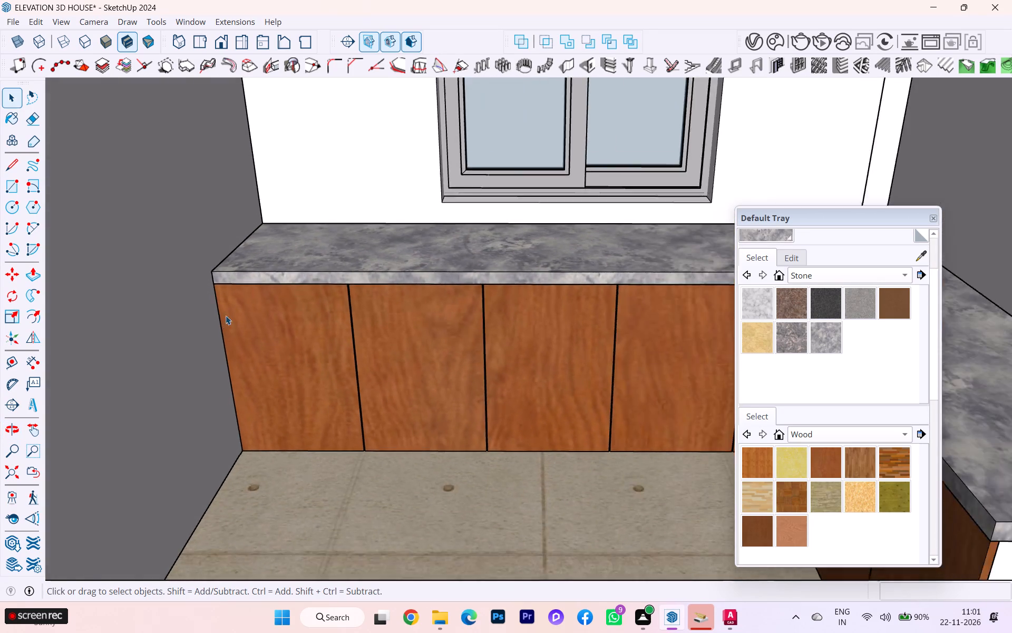
pyautogui.scroll(-7, 226, 315)
pyautogui.moveTo(230, 342); pyautogui.dragTo(321, 379, button='middle')
pyautogui.scroll(-3, 336, 367)
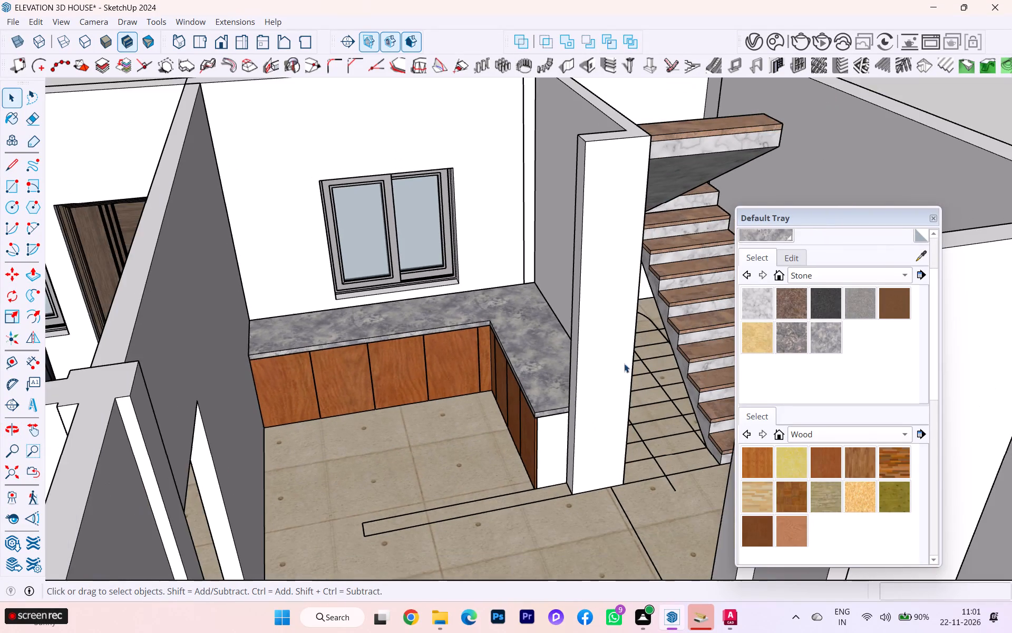
# Open the base cabinet carcass group, select all its geometry and paint it with the dark brown wood material.
pyautogui.scroll(5, 518, 420)
pyautogui.scroll(-6, 570, 462)
pyautogui.scroll(5, 567, 452)
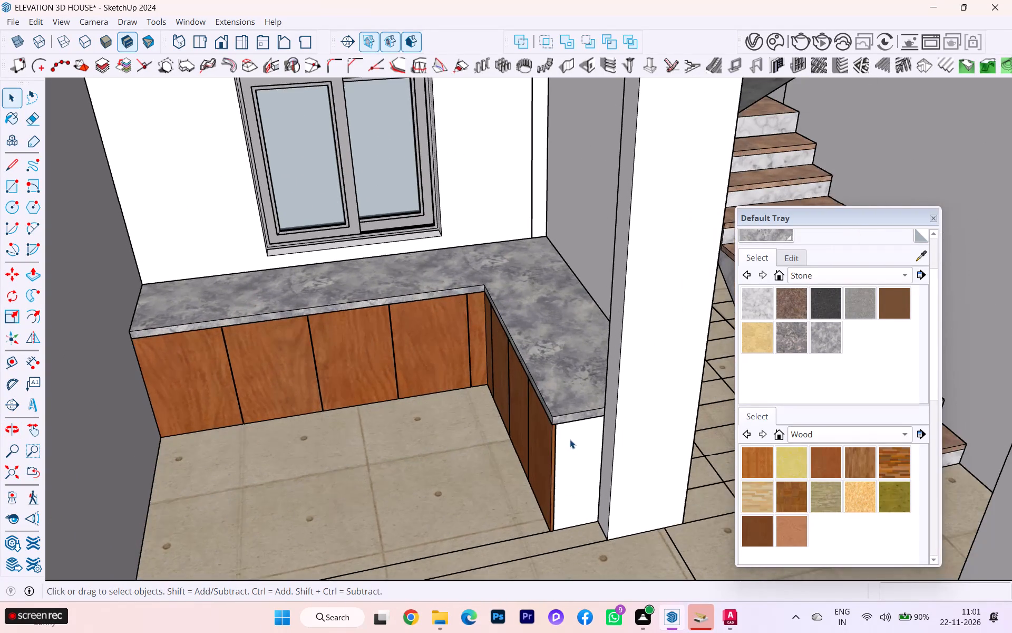
pyautogui.scroll(2, 570, 439)
pyautogui.click(572, 437)
pyautogui.tripleClick(572, 437)
pyautogui.doubleClick(572, 437)
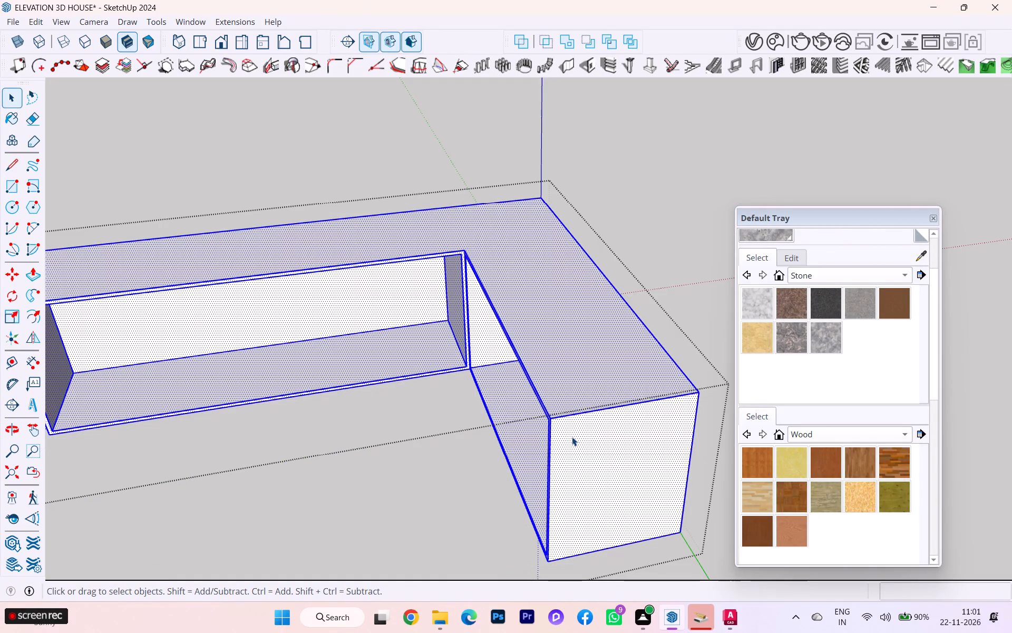
pyautogui.scroll(-1, 576, 434)
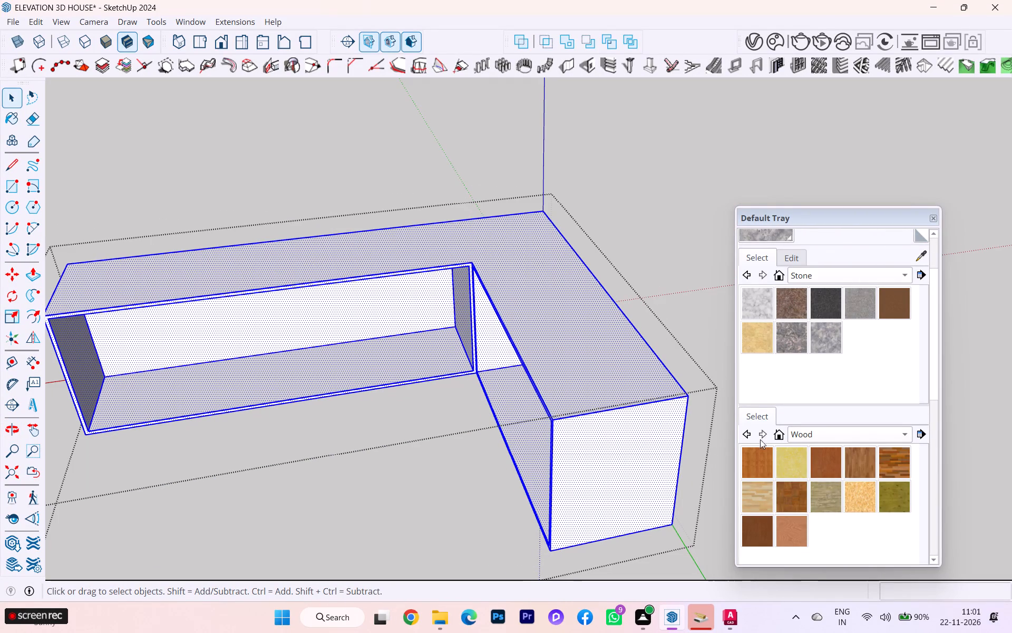
pyautogui.click(760, 532)
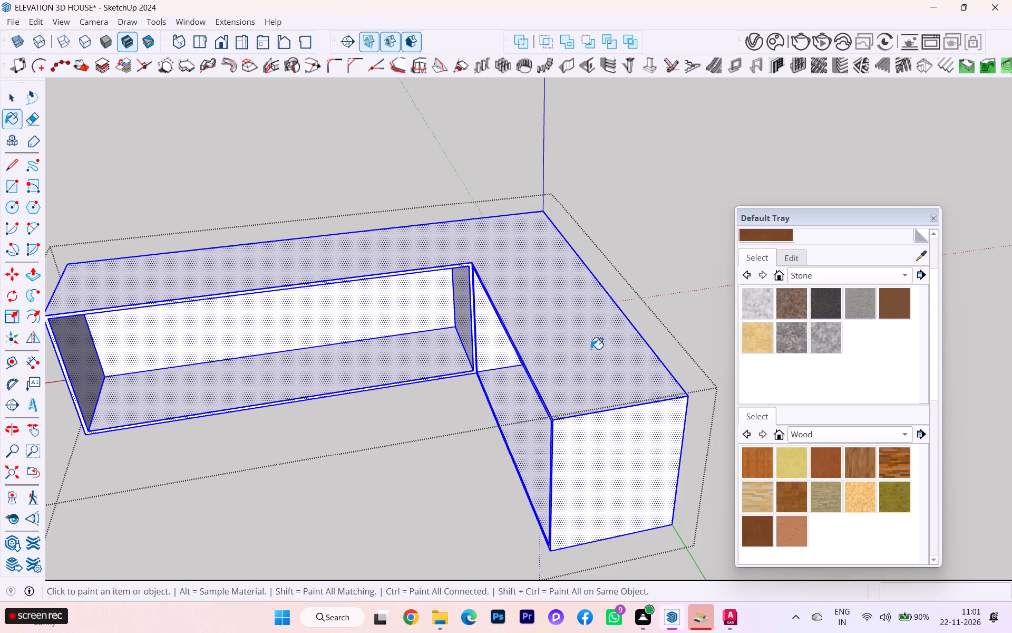
pyautogui.click(581, 337)
pyautogui.click(7, 83)
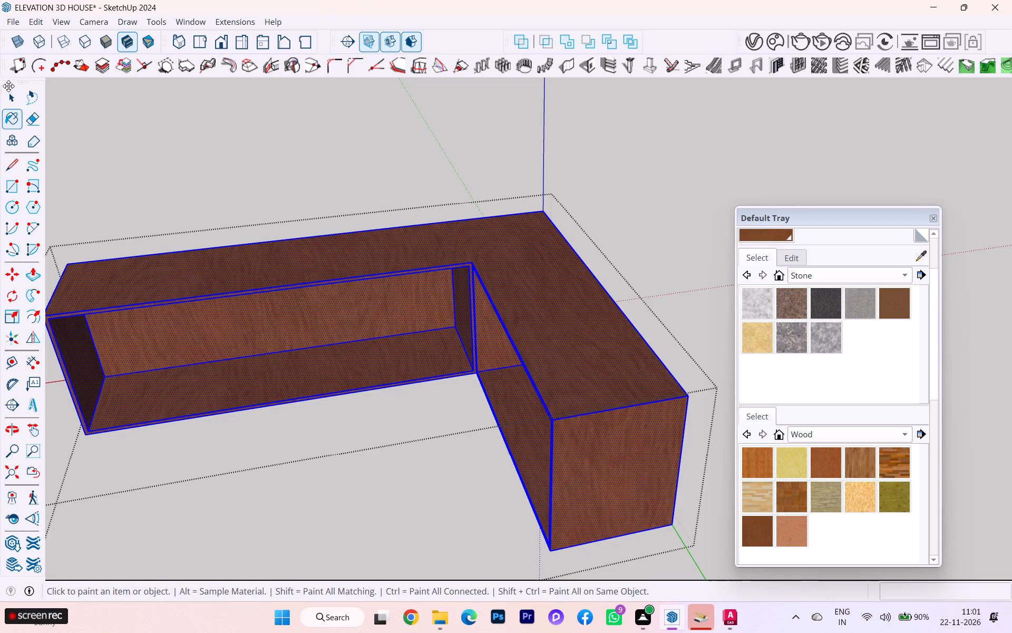
pyautogui.click(7, 97)
pyautogui.scroll(-5, 257, 211)
pyautogui.click(640, 437)
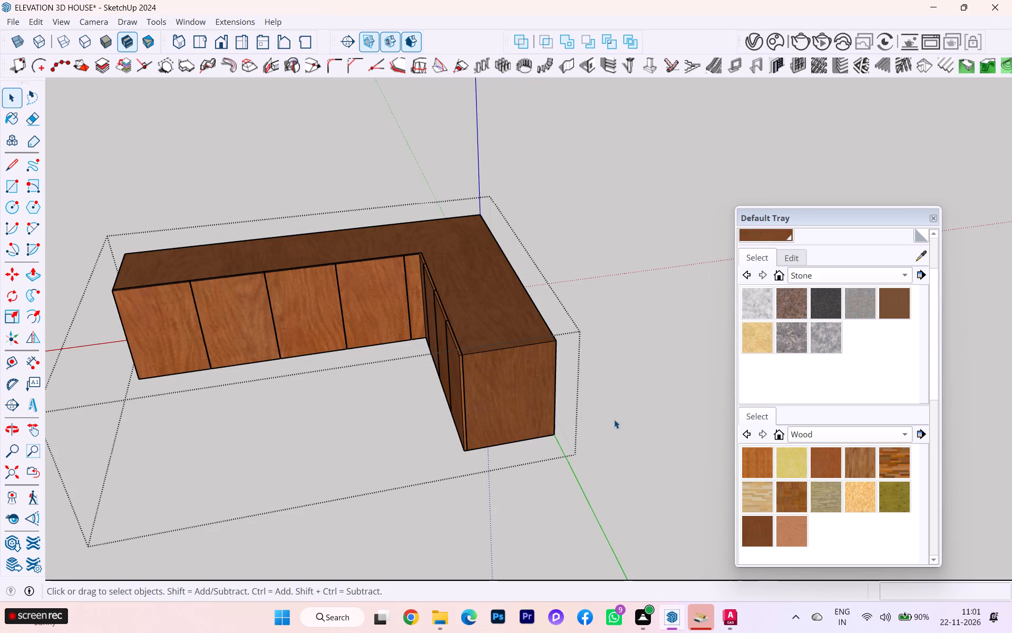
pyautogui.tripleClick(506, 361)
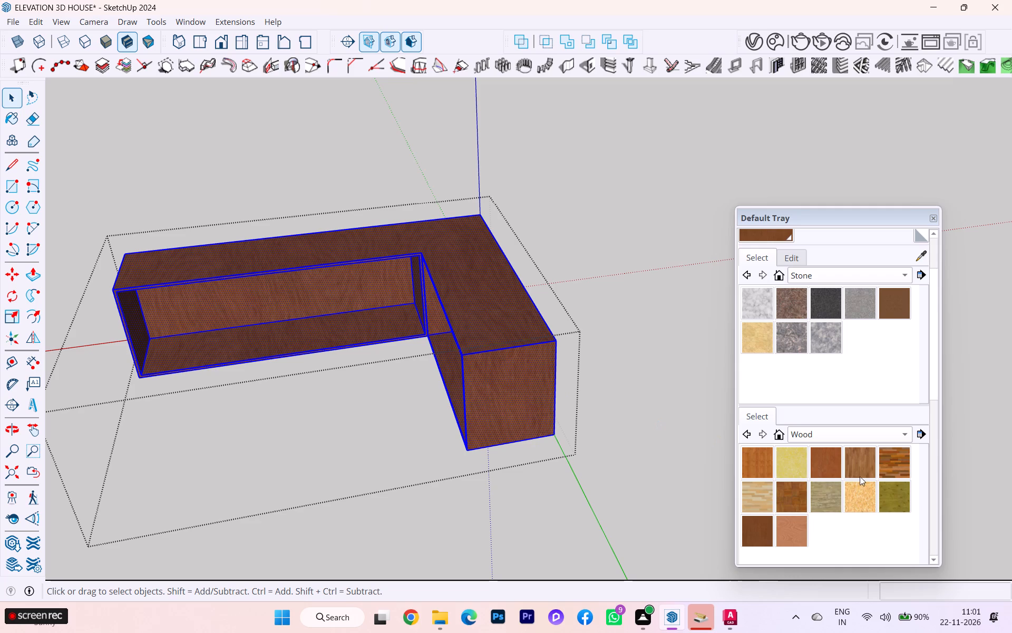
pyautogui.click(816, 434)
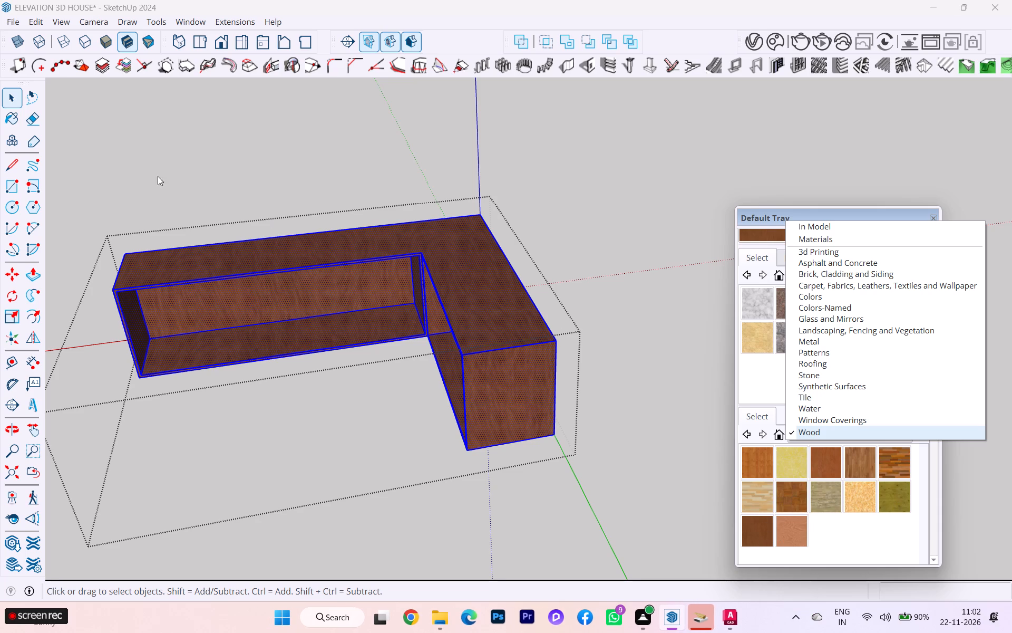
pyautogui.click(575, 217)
# Close the base cabinet group to return to the full house model.
pyautogui.scroll(-1, 632, 253)
pyautogui.scroll(1, 632, 255)
pyautogui.scroll(-2, 631, 257)
pyautogui.scroll(1, 630, 259)
pyautogui.scroll(-3, 630, 259)
pyautogui.moveTo(617, 276); pyautogui.dragTo(644, 253, button='middle')
pyautogui.click(629, 270)
# Examine the wood-painted end panel of the cabinets together with the stone countertop.
pyautogui.scroll(-1, 627, 319)
pyautogui.moveTo(573, 329); pyautogui.dragTo(624, 341, button='middle')
pyautogui.scroll(7, 533, 325)
pyautogui.scroll(-2, 506, 299)
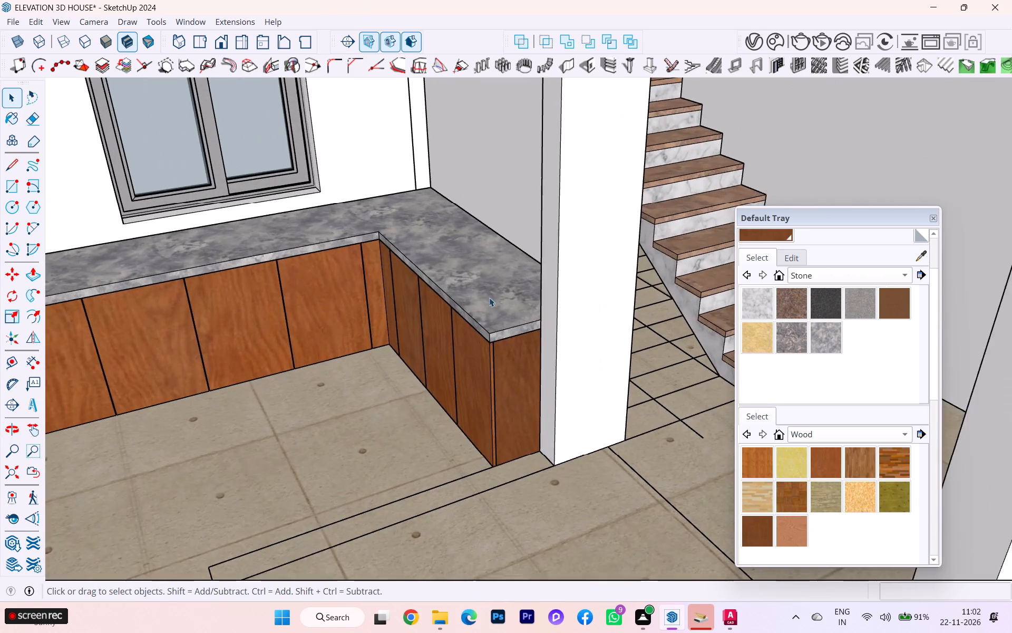
pyautogui.scroll(-2, 489, 298)
pyautogui.moveTo(472, 298); pyautogui.dragTo(498, 380, button='middle')
pyautogui.scroll(4, 449, 277)
pyautogui.moveTo(429, 242); pyautogui.dragTo(344, 252, button='middle')
pyautogui.scroll(-2, 606, 244)
pyautogui.scroll(1, 610, 246)
pyautogui.scroll(-2, 610, 246)
# Display the Click-Change 2 - Kitchen equipment toolset.
pyautogui.rightClick(677, 40)
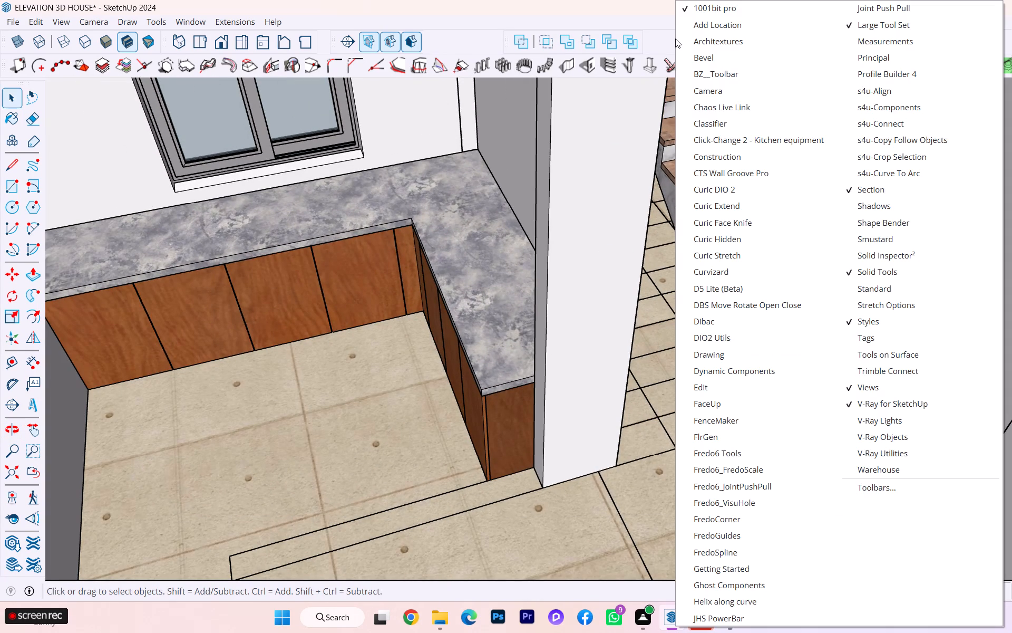
pyautogui.click(707, 143)
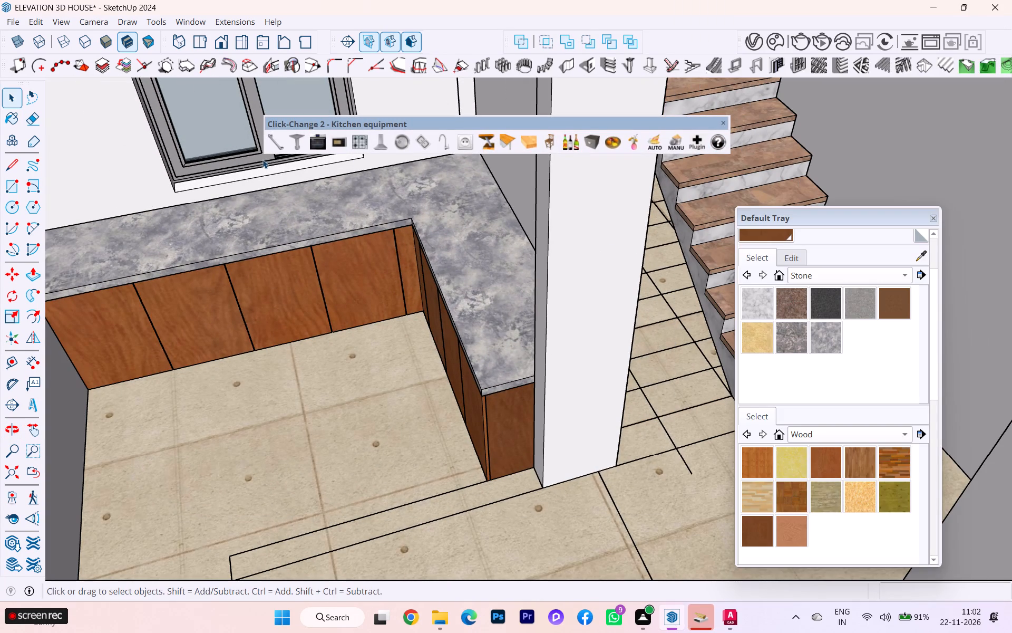
pyautogui.scroll(-3, 307, 178)
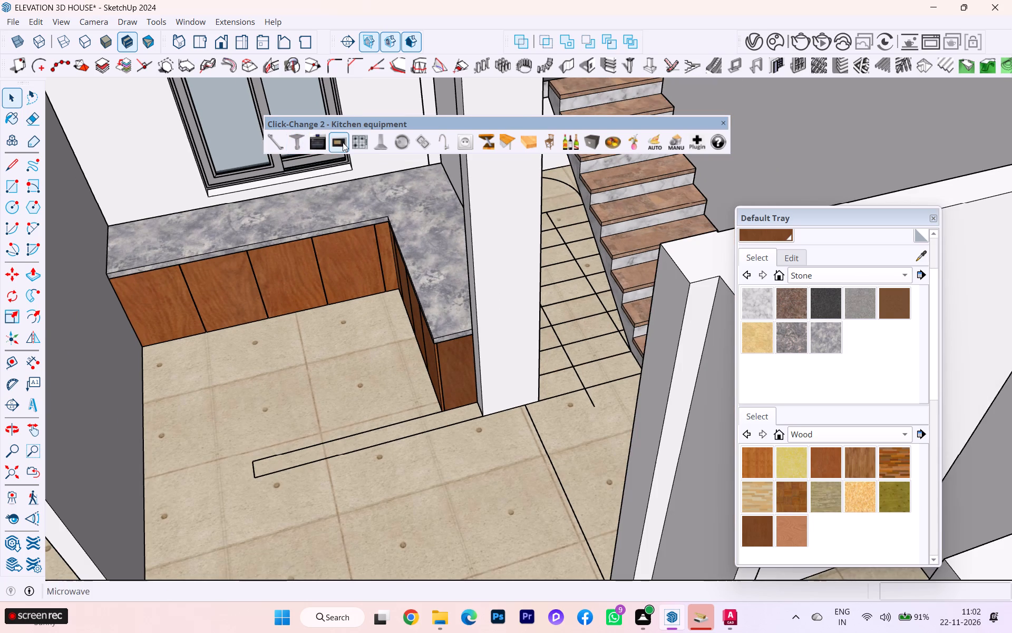
# Place a Hob component on the countertop below the kitchen window.
pyautogui.click(364, 139)
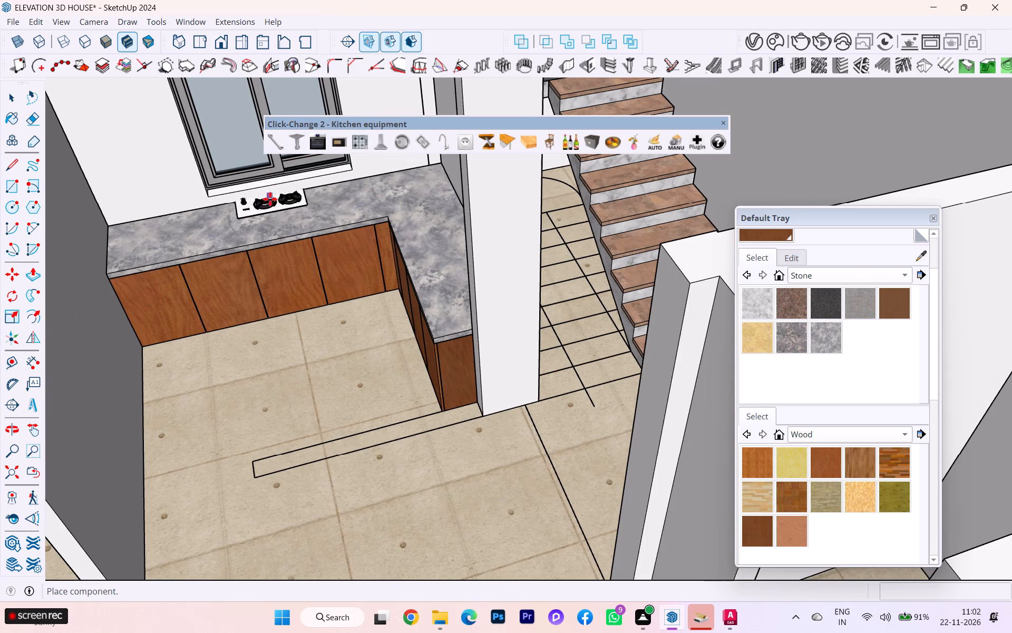
pyautogui.scroll(6, 277, 210)
pyautogui.click(282, 219)
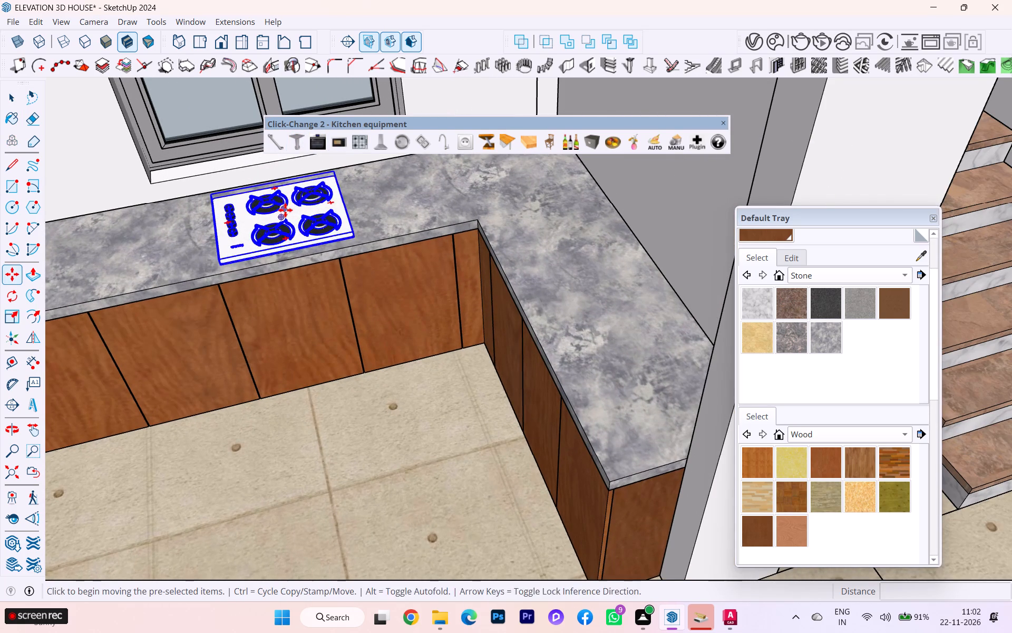
# Cycle the placed hob through its variants to the black three-burner model with three knobs.
pyautogui.click(358, 147)
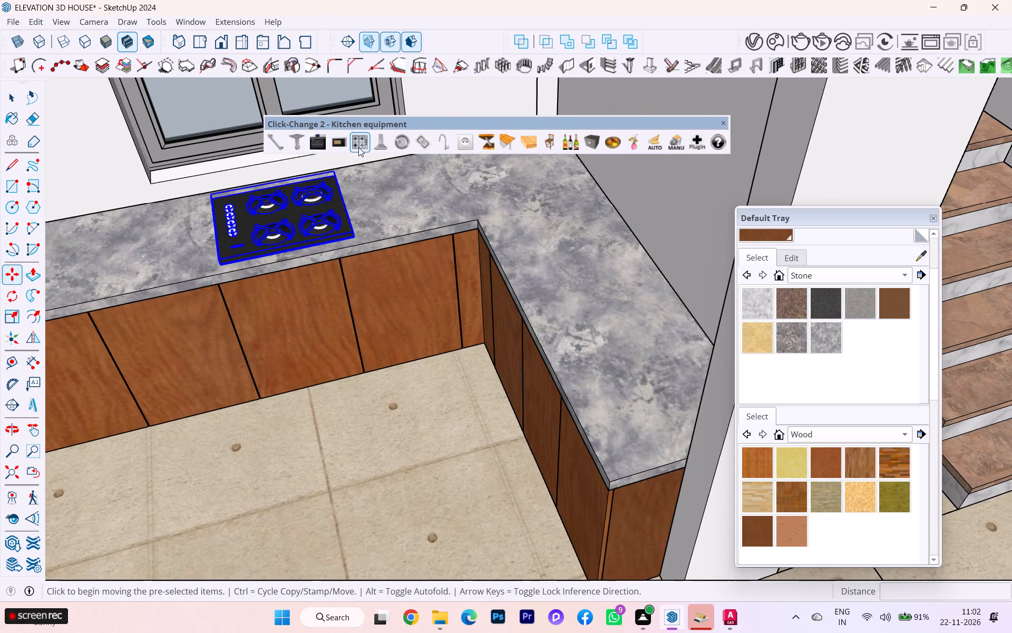
pyautogui.click(358, 147)
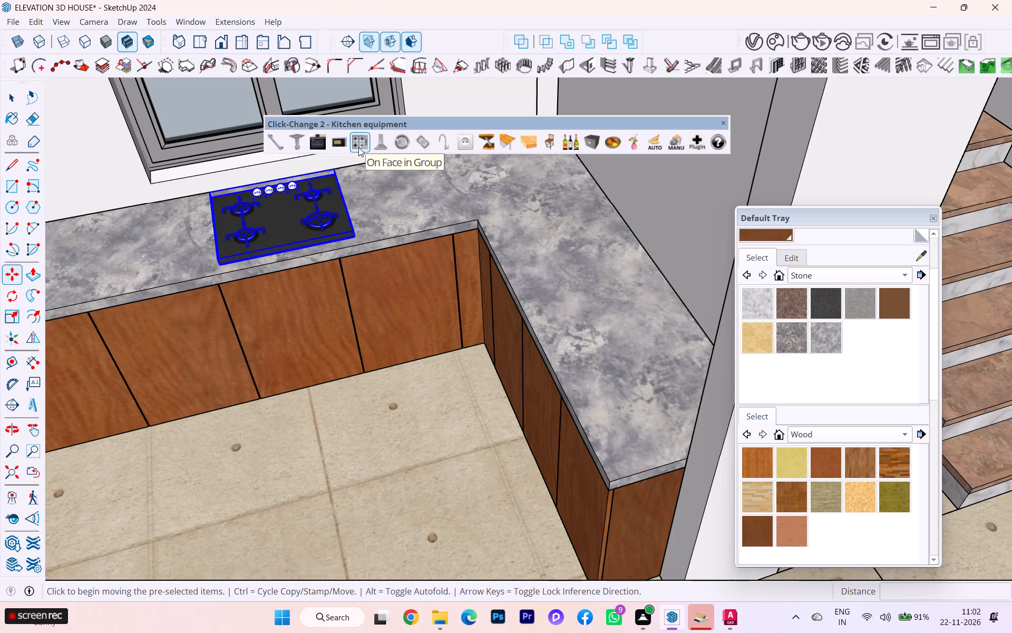
pyautogui.click(358, 147)
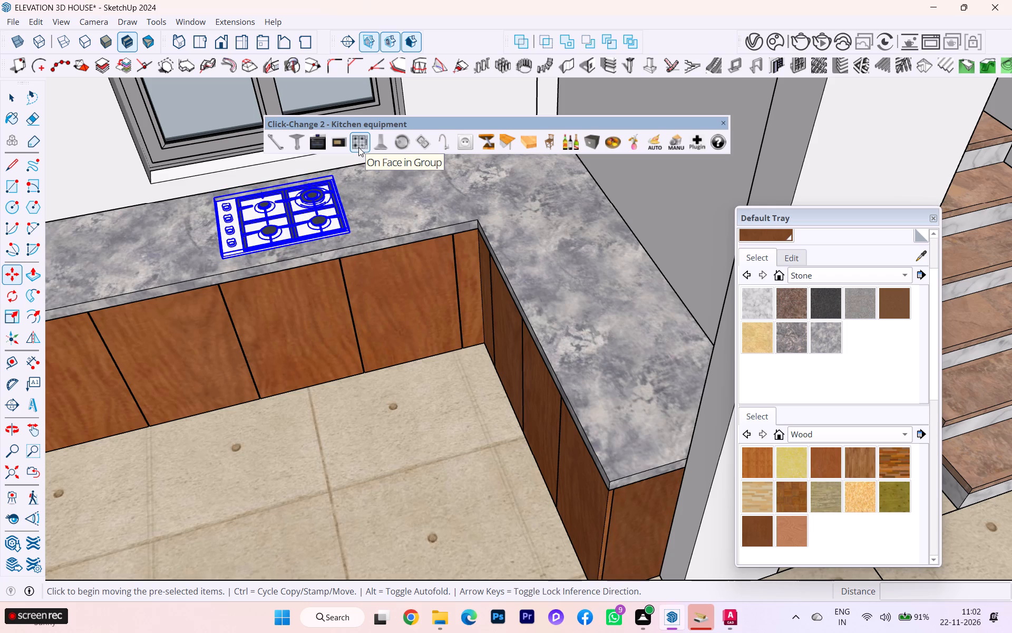
pyautogui.click(358, 147)
pyautogui.scroll(2, 356, 148)
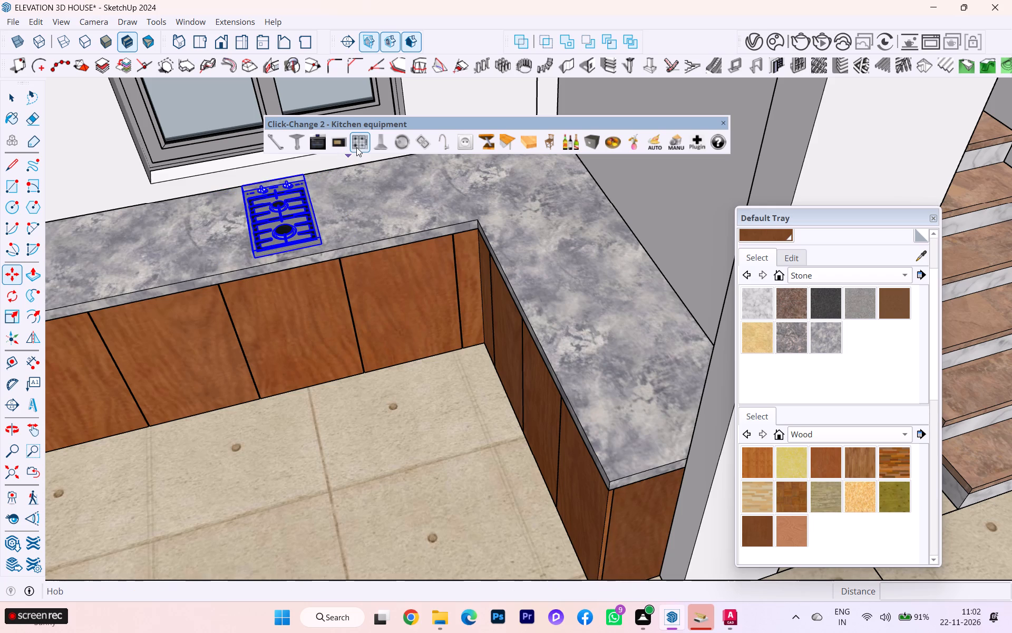
pyautogui.scroll(2, 356, 147)
pyautogui.click(356, 147)
pyautogui.scroll(1, 356, 147)
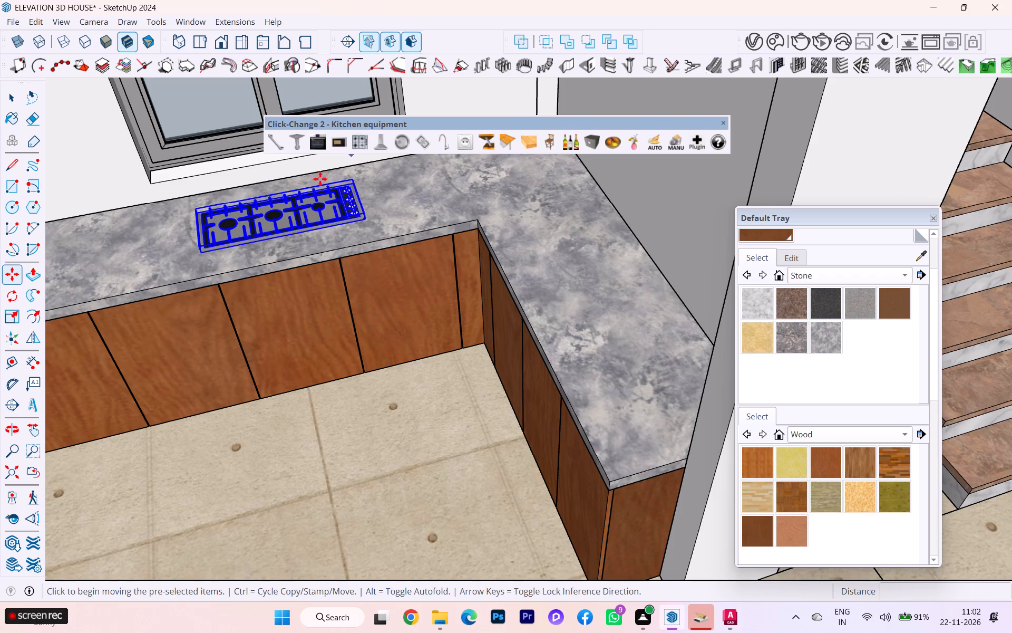
pyautogui.scroll(5, 266, 231)
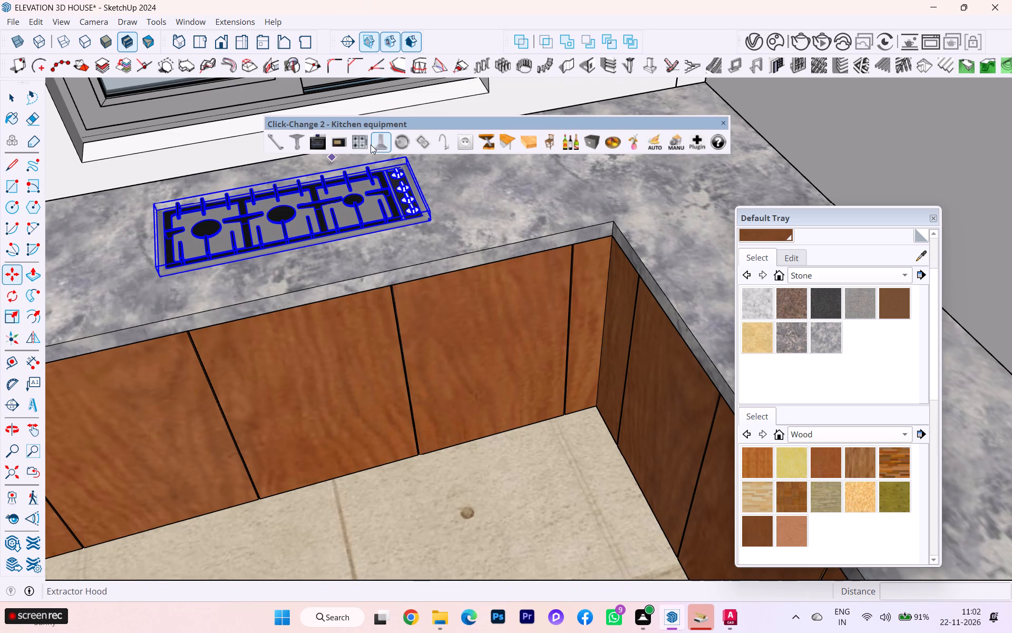
pyautogui.click(367, 142)
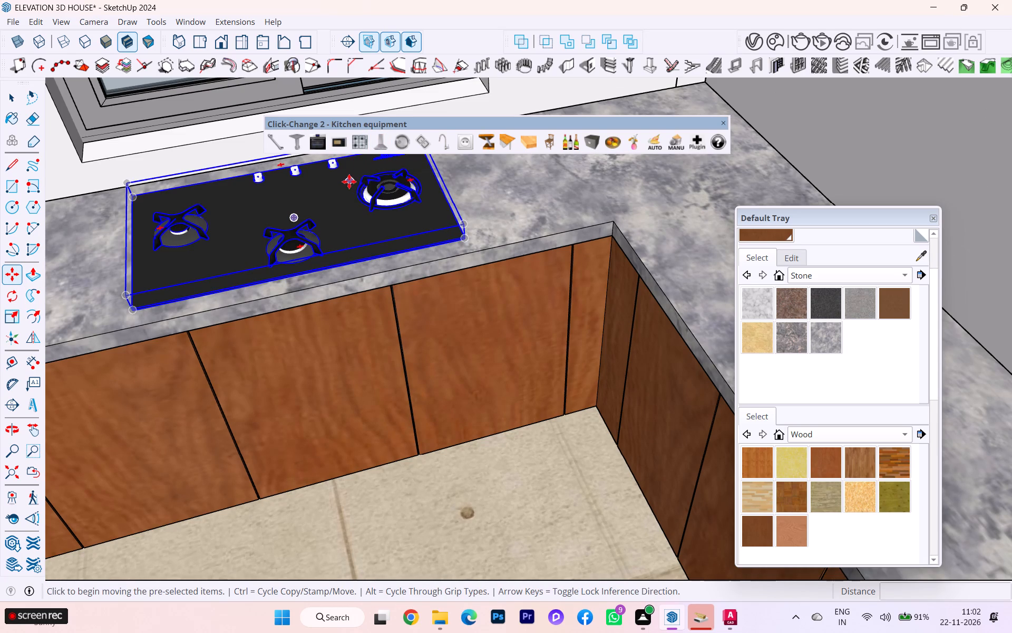
# Flip the hob front to back so its knobs face the countertop's front edge, and deselect it.
pyautogui.click(33, 345)
pyautogui.click(260, 205)
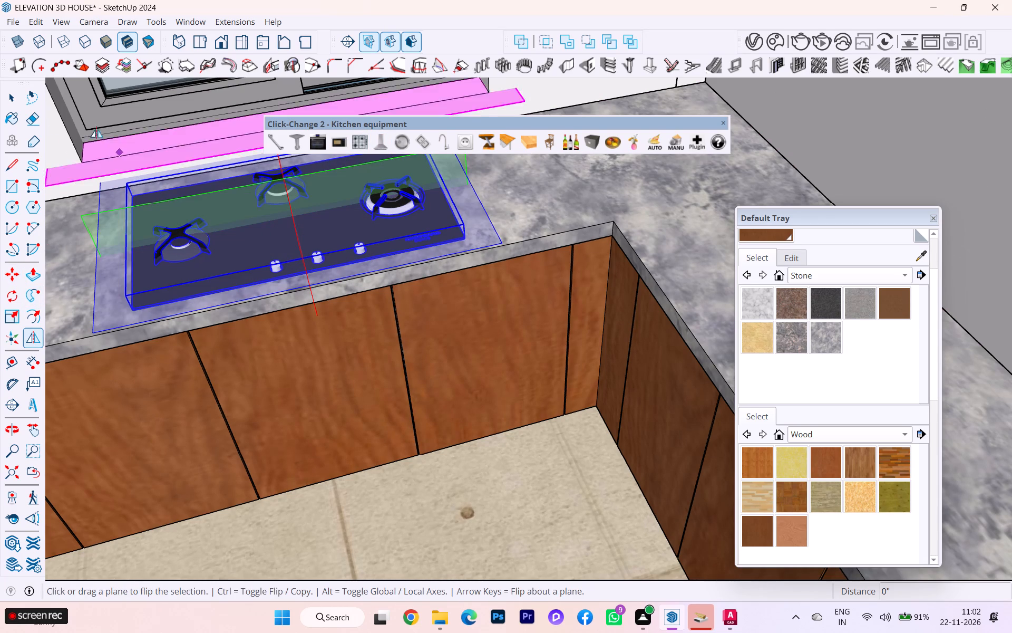
pyautogui.click(13, 97)
pyautogui.click(476, 480)
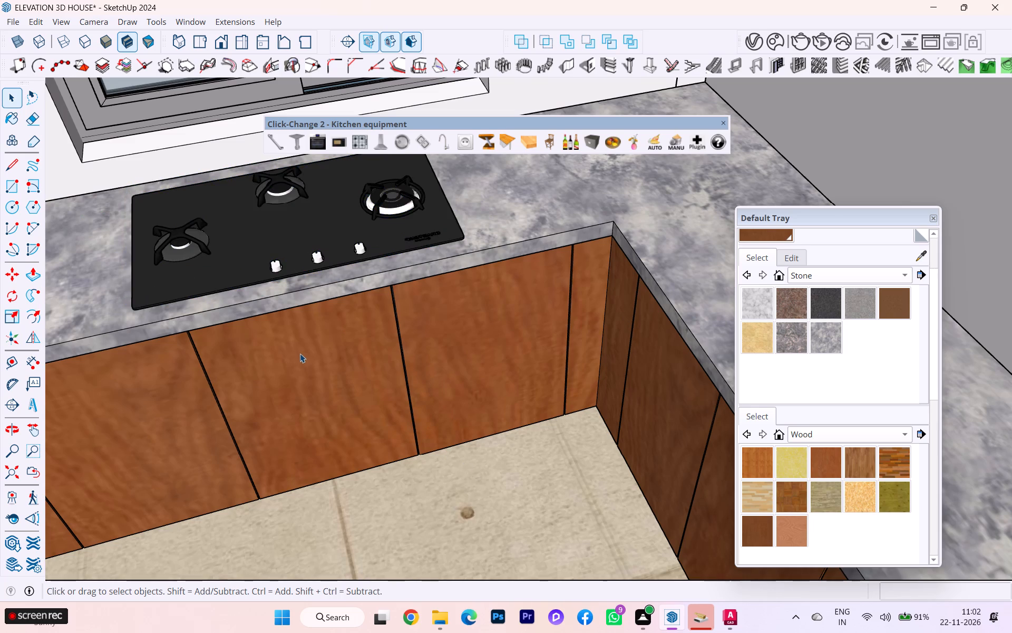
# Examine the hob's placement and the free side run of the countertop, selecting the countertop.
pyautogui.scroll(-4, 299, 353)
pyautogui.moveTo(306, 362); pyautogui.dragTo(419, 419, button='middle')
pyautogui.scroll(-5, 361, 331)
pyautogui.moveTo(283, 327); pyautogui.dragTo(358, 348, button='middle')
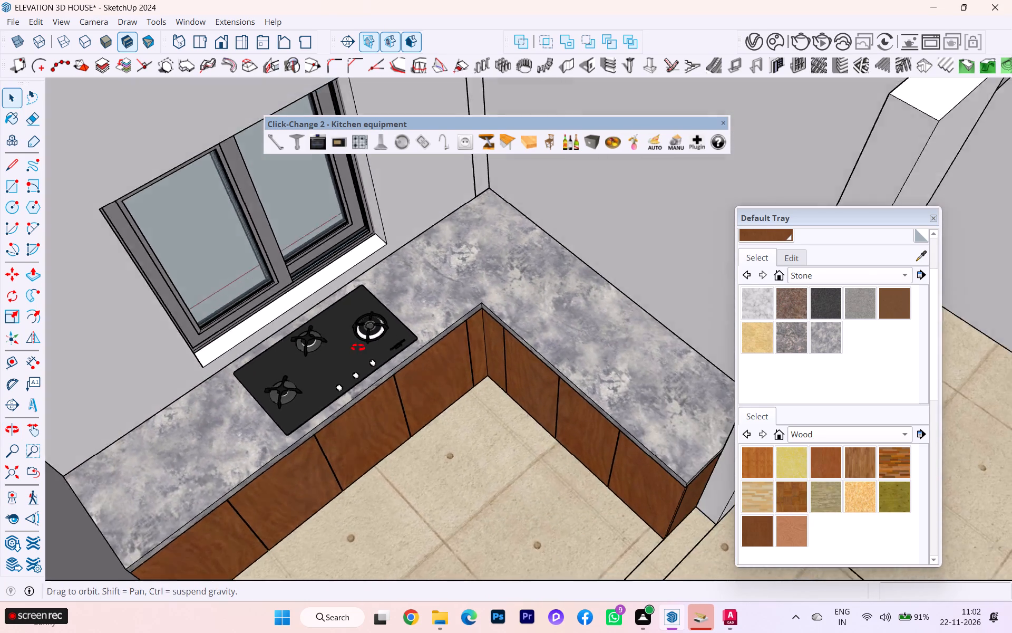
pyautogui.moveTo(358, 348); pyautogui.dragTo(418, 358, button='middle')
pyautogui.click(598, 321)
pyautogui.scroll(-3, 521, 306)
pyautogui.moveTo(510, 308); pyautogui.dragTo(468, 276, button='middle')
pyautogui.scroll(4, 677, 354)
pyautogui.scroll(3, 630, 346)
pyautogui.scroll(-3, 599, 344)
pyautogui.moveTo(581, 343); pyautogui.dragTo(562, 327, button='middle')
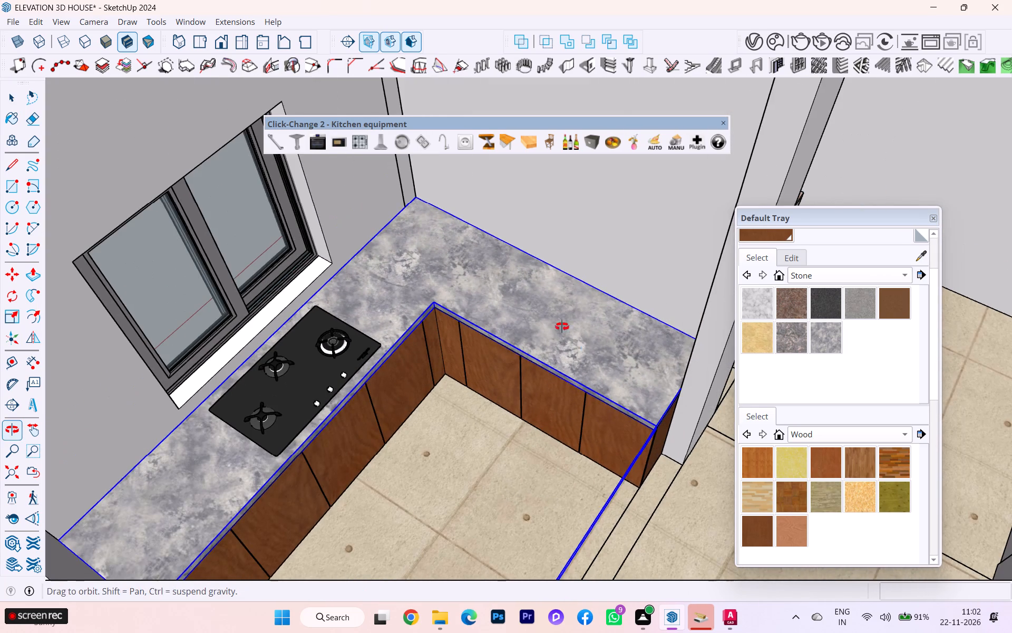
# Examine the free side run of the countertop and the cabinets below it.
pyautogui.moveTo(562, 327); pyautogui.dragTo(540, 320, button='middle')
pyautogui.scroll(2, 580, 316)
pyautogui.scroll(-2, 553, 328)
pyautogui.moveTo(471, 335); pyautogui.dragTo(468, 375, button='middle')
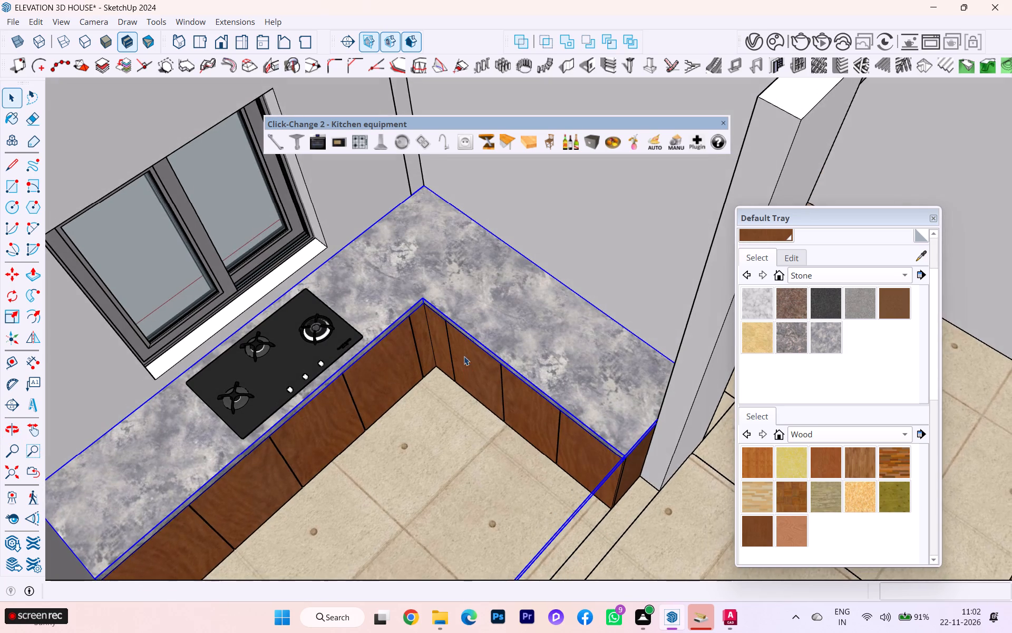
pyautogui.scroll(-1, 469, 320)
pyautogui.moveTo(536, 325); pyautogui.dragTo(567, 333, button='middle')
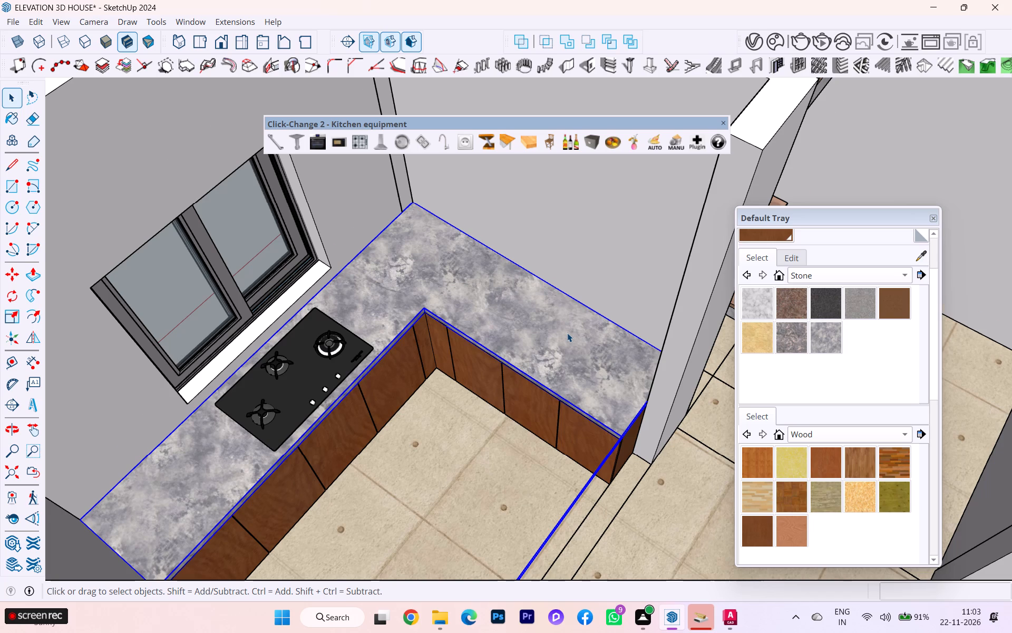
pyautogui.scroll(1, 567, 333)
pyautogui.scroll(4, 505, 375)
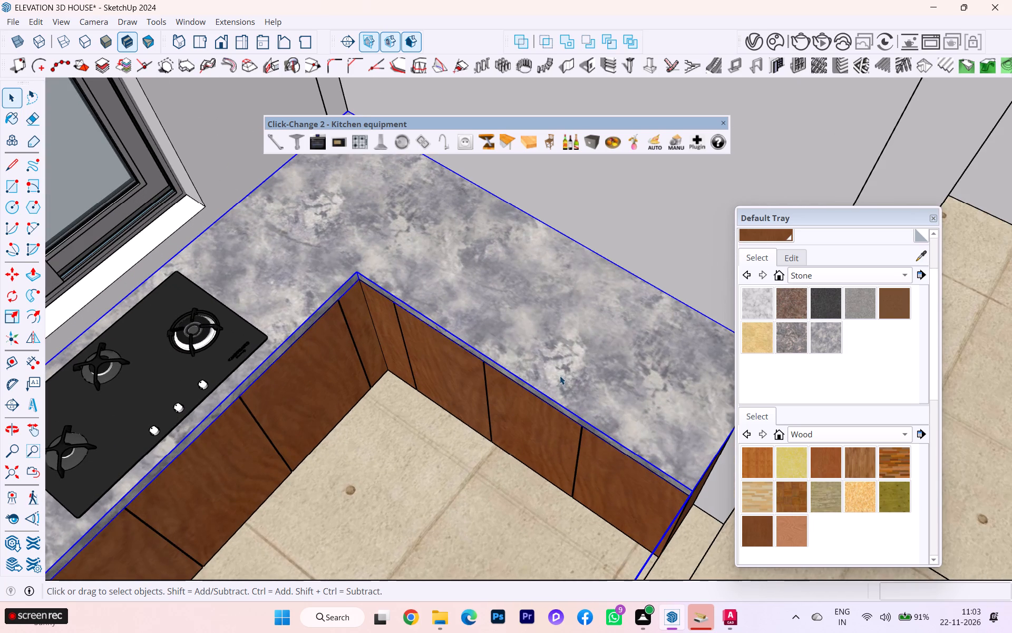
pyautogui.moveTo(560, 376); pyautogui.dragTo(641, 378, button='middle')
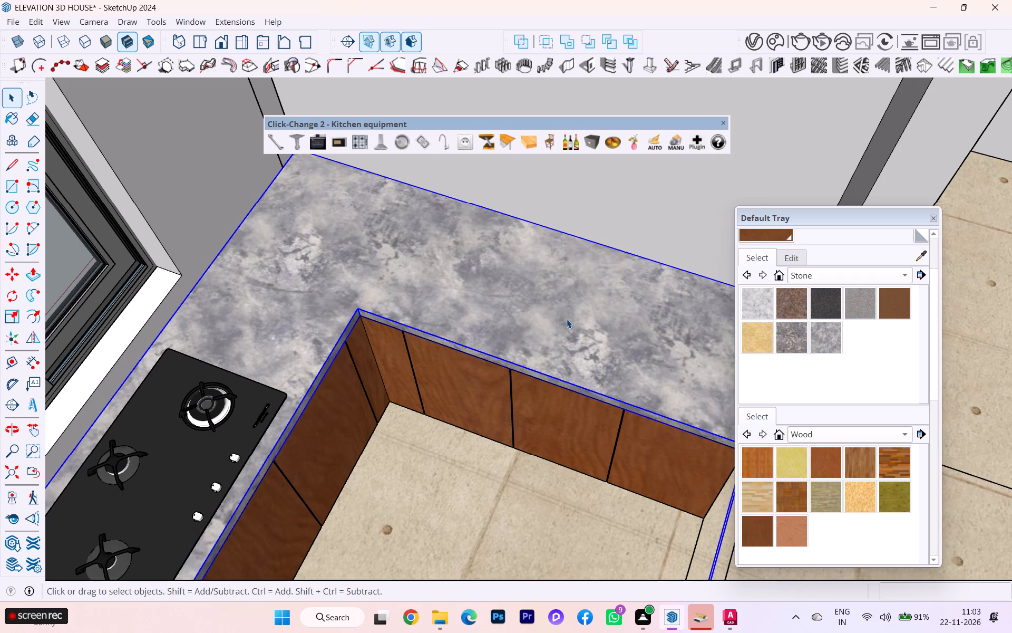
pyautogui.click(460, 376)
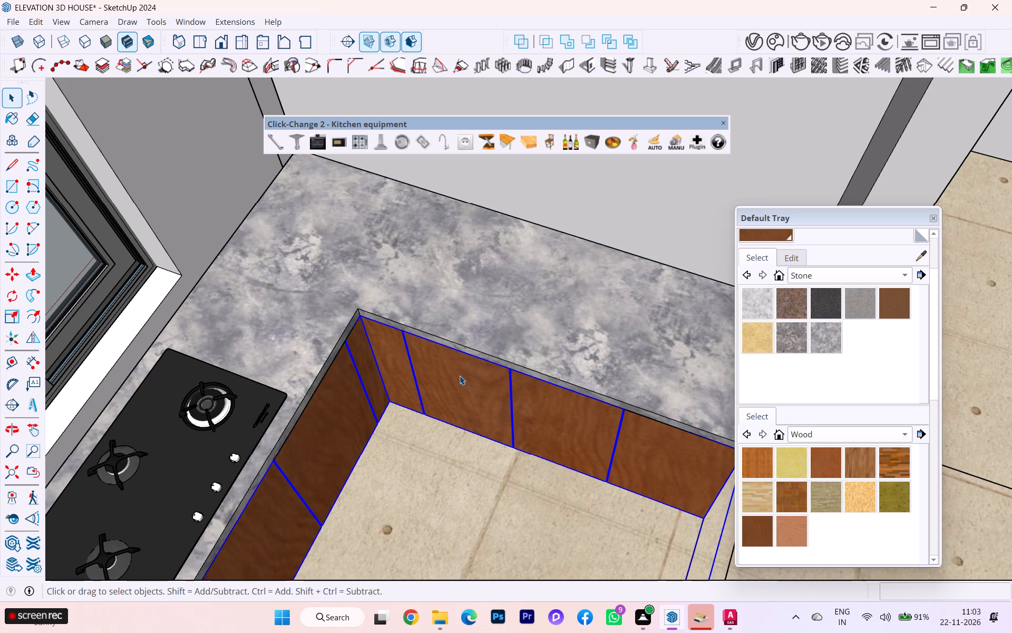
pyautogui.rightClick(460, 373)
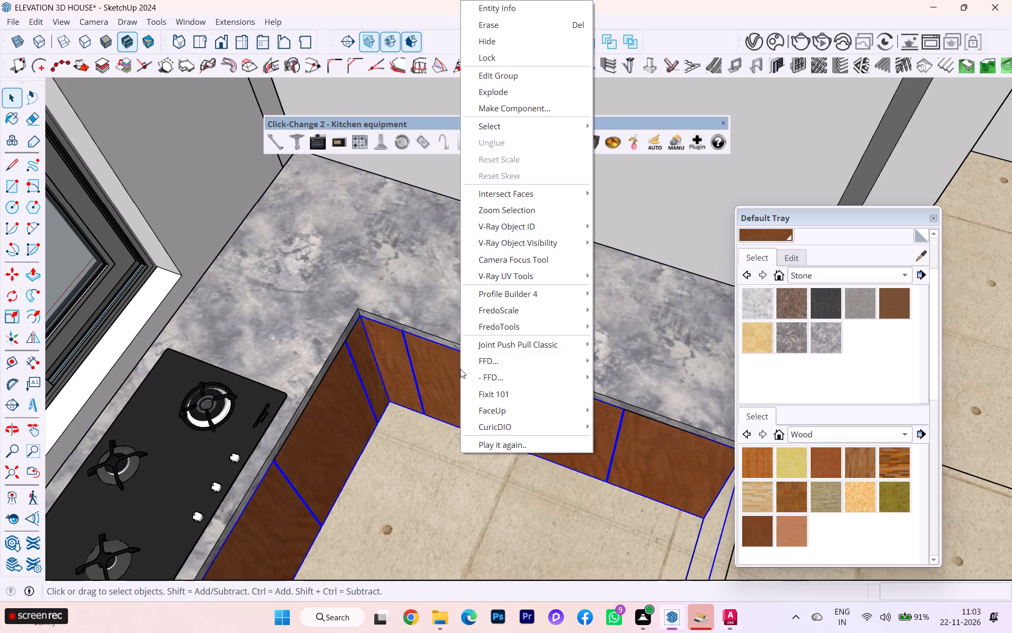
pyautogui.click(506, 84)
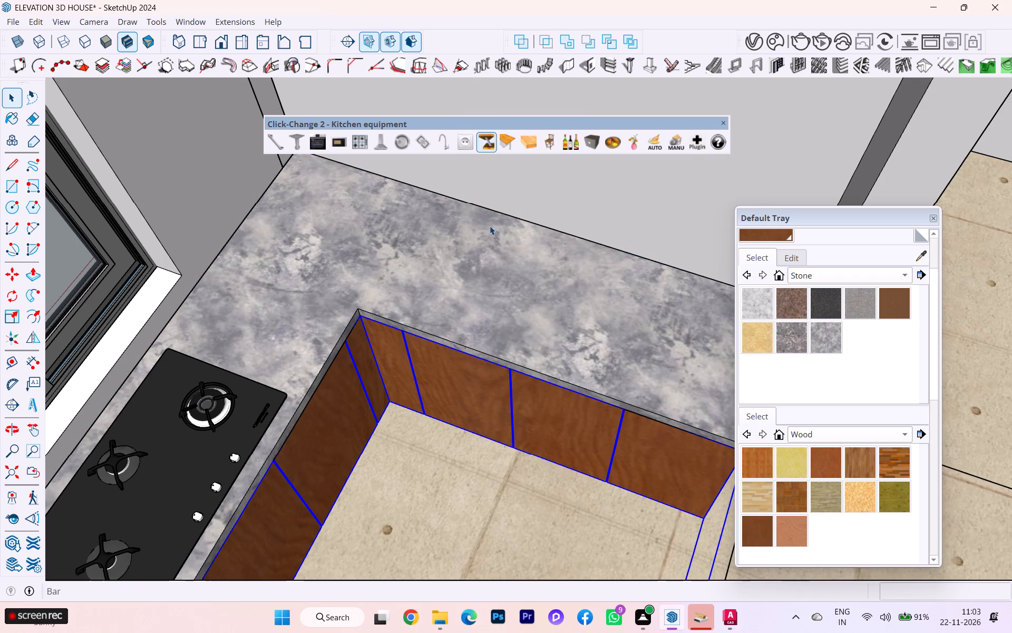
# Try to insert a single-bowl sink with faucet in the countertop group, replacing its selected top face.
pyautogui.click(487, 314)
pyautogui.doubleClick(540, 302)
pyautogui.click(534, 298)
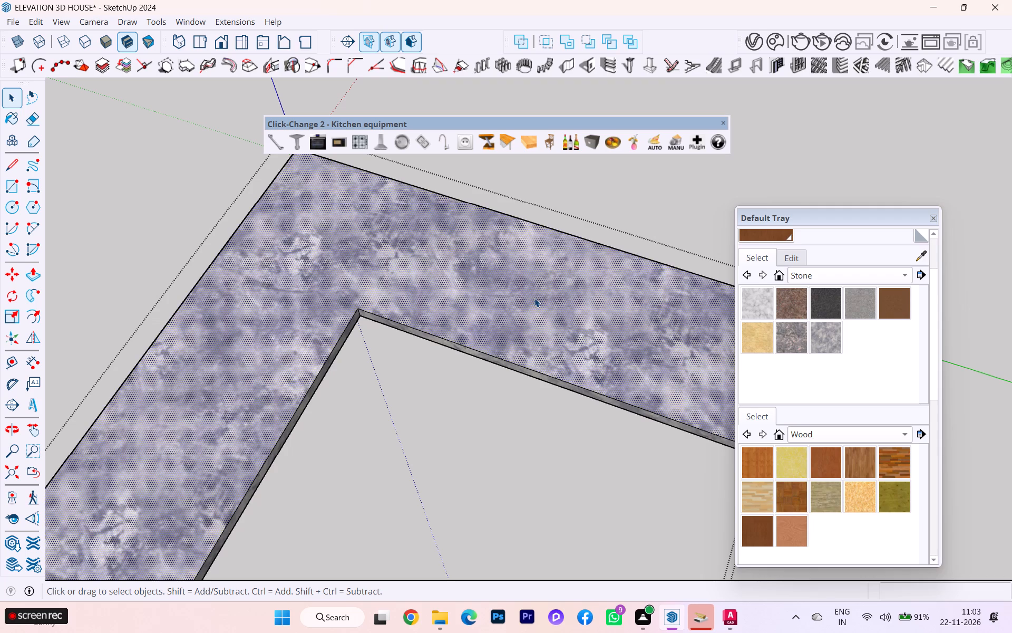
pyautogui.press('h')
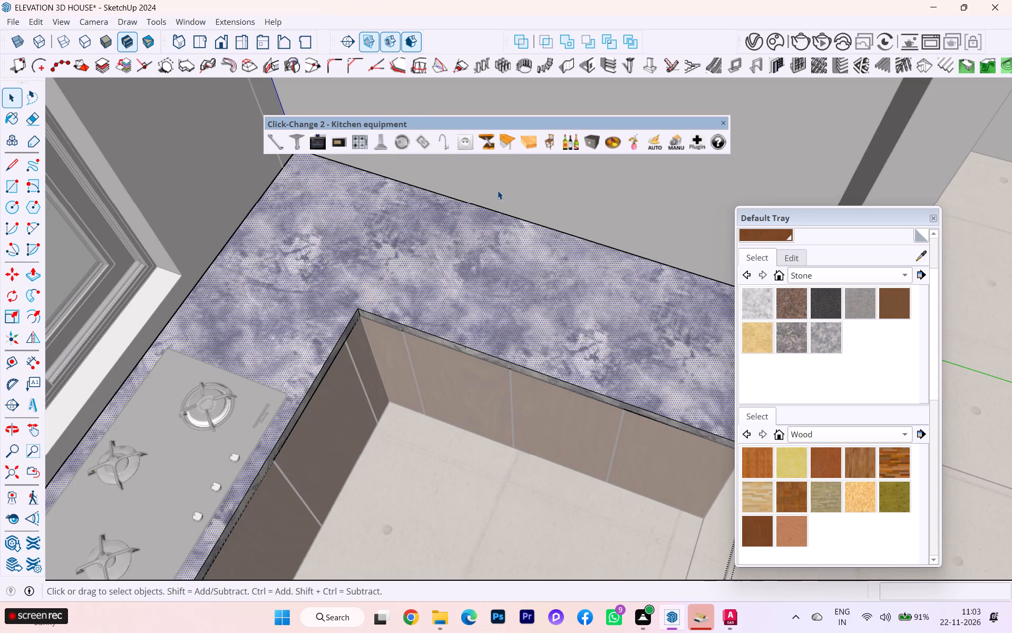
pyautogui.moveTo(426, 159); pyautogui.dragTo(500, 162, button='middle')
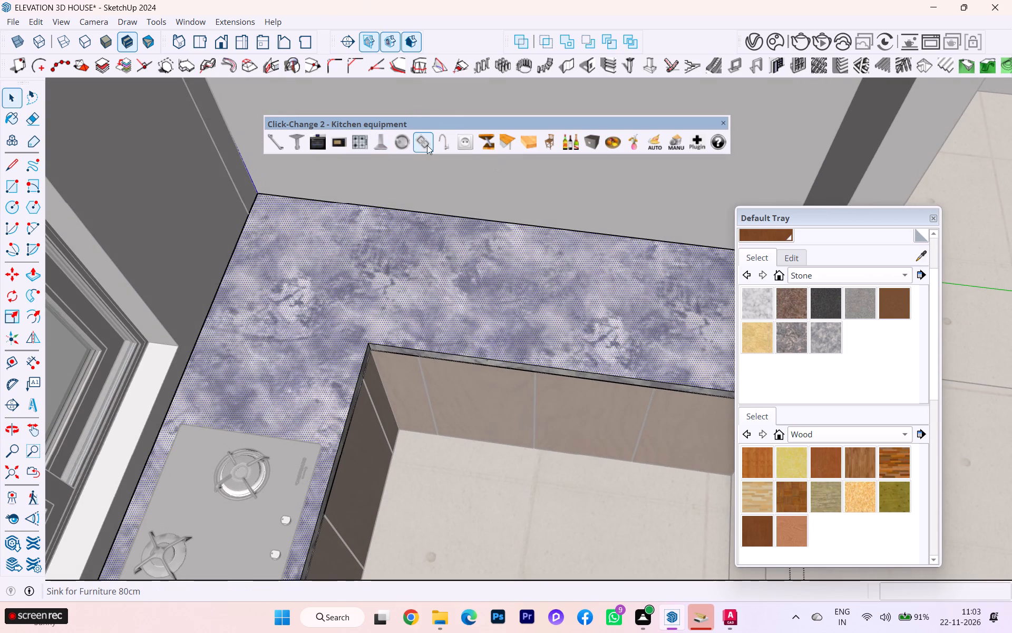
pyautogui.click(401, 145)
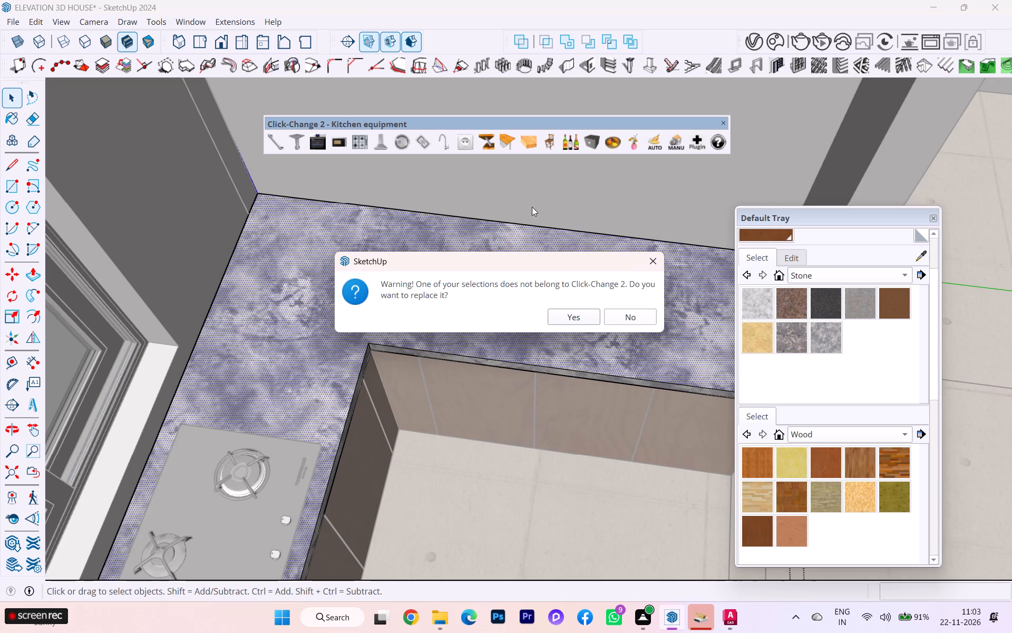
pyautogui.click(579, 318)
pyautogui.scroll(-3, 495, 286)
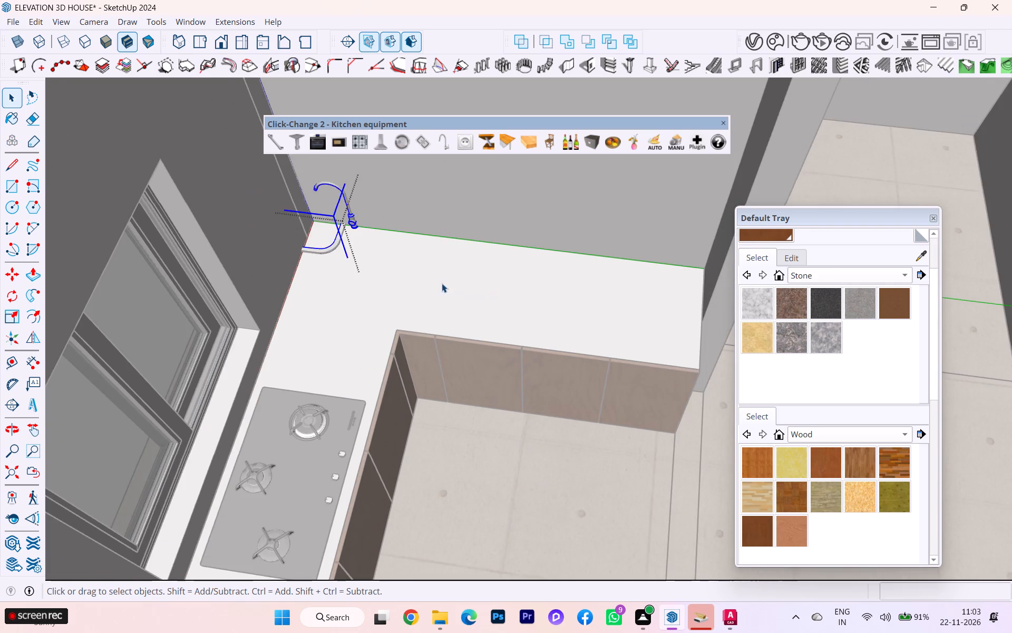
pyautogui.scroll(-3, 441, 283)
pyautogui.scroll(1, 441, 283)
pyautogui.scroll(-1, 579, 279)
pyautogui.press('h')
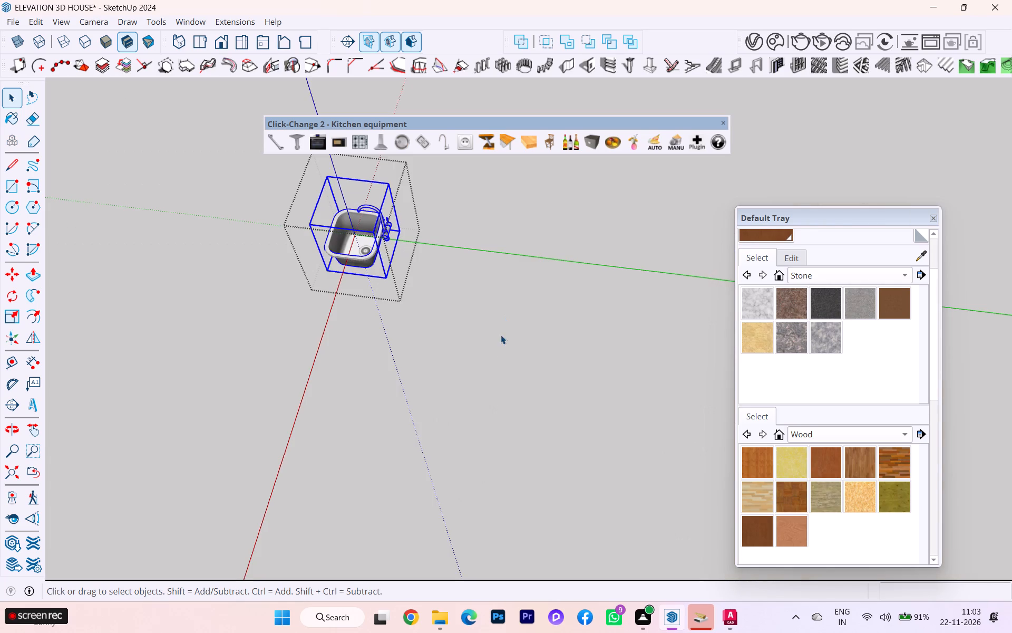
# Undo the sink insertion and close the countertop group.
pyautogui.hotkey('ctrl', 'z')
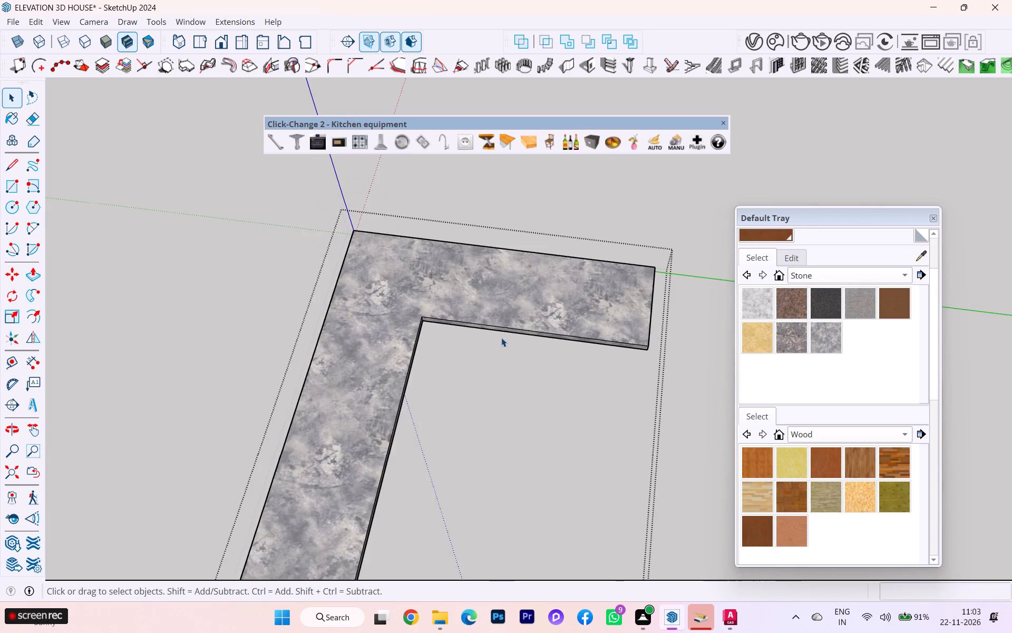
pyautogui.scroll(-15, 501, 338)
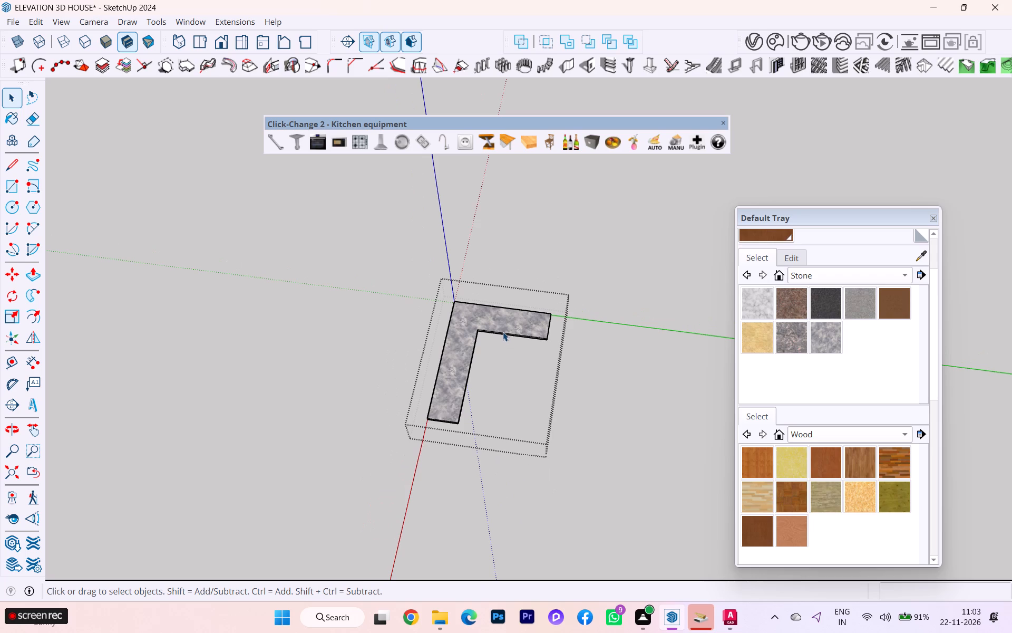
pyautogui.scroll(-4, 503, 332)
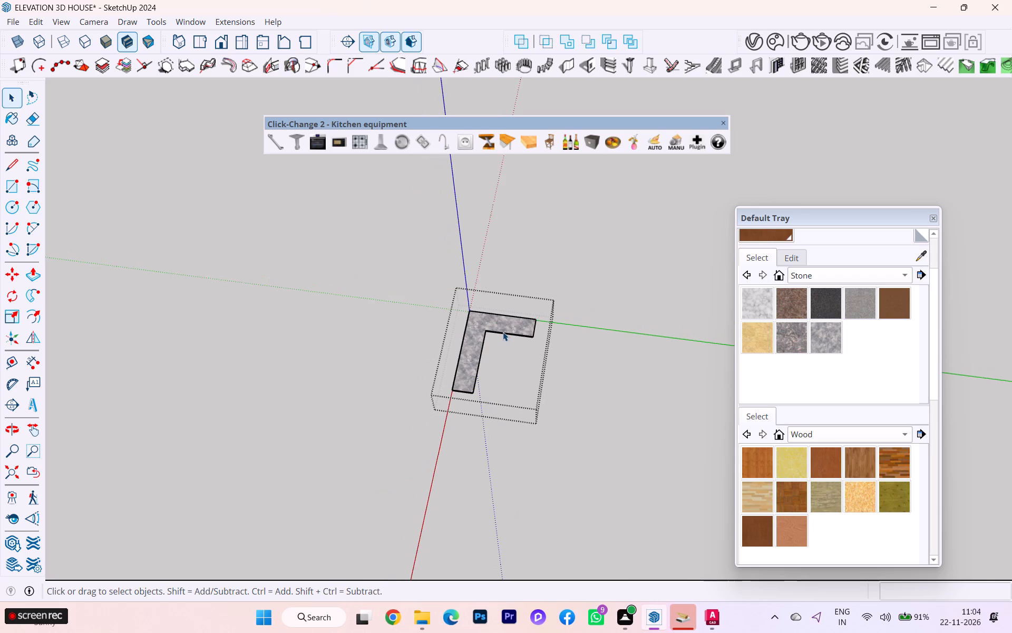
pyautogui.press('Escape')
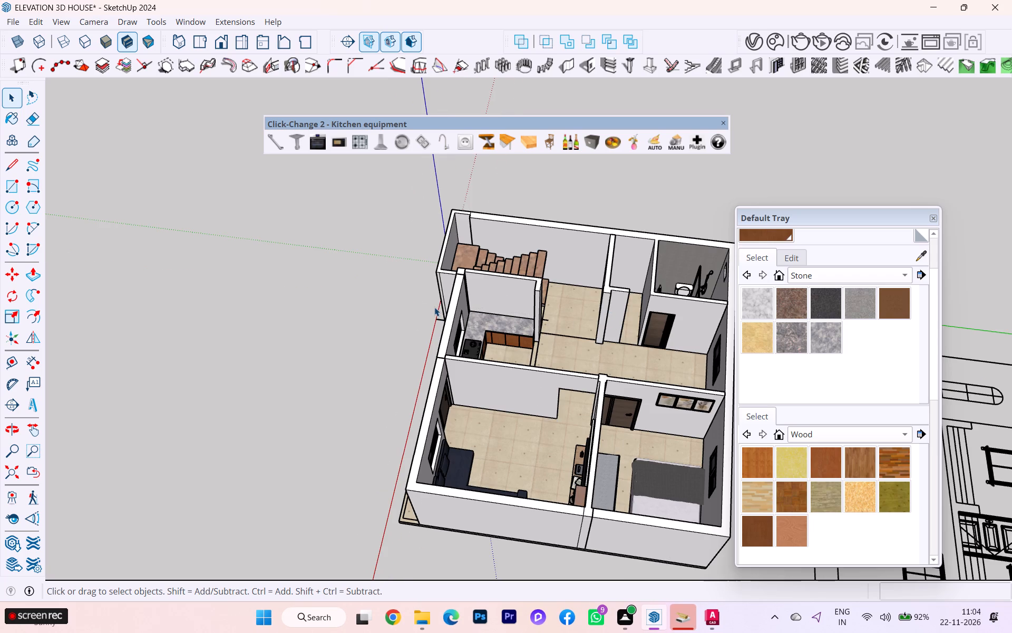
# Open the countertop group for editing and show the rest of the house model around it.
pyautogui.scroll(3, 486, 284)
pyautogui.scroll(4, 502, 348)
pyautogui.scroll(-1, 499, 385)
pyautogui.scroll(5, 499, 386)
pyautogui.scroll(-2, 505, 352)
pyautogui.scroll(2, 505, 350)
pyautogui.click(509, 301)
pyautogui.doubleClick(511, 299)
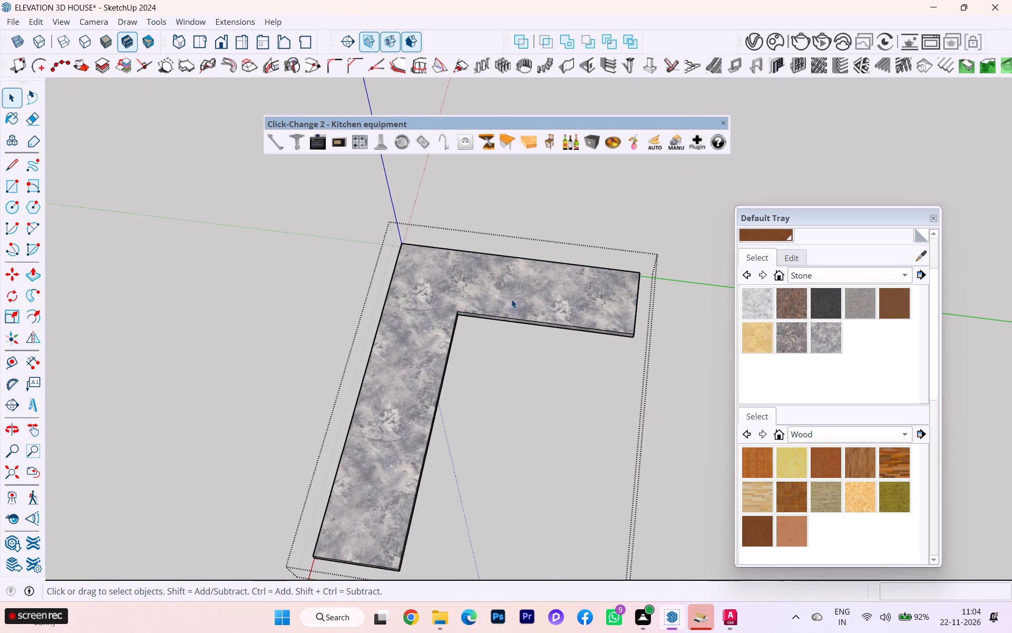
pyautogui.press('h')
# Insert the single-bowl sink with faucet, agreeing to replace the countertop's selected top face.
pyautogui.scroll(2, 513, 298)
pyautogui.scroll(-2, 513, 298)
pyautogui.scroll(6, 513, 298)
pyautogui.scroll(-3, 513, 298)
pyautogui.moveTo(511, 298); pyautogui.dragTo(513, 311, button='middle')
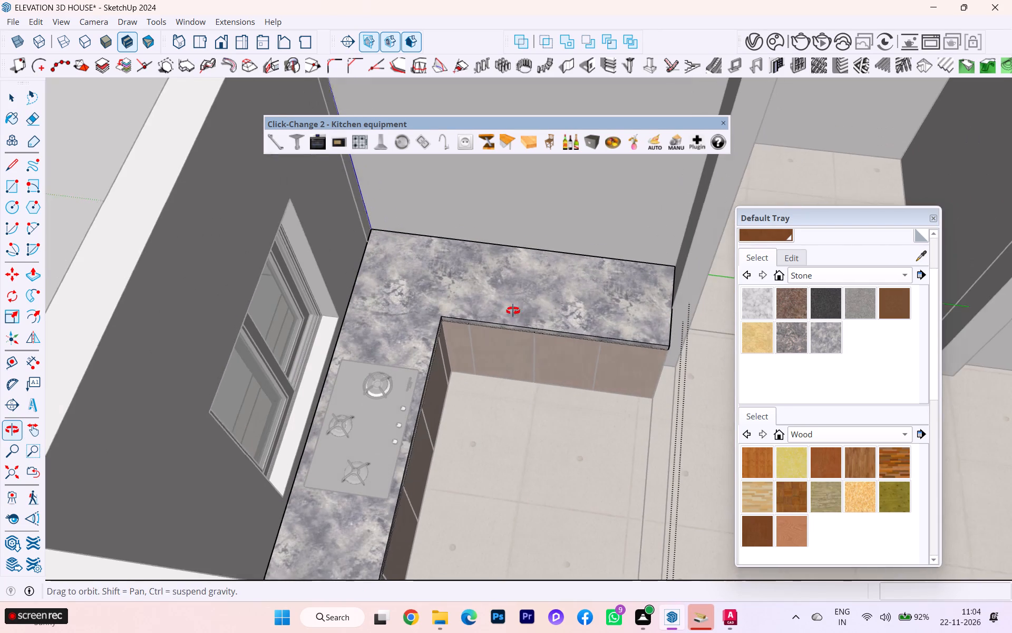
pyautogui.moveTo(513, 311); pyautogui.dragTo(515, 316, button='middle')
pyautogui.click(519, 304)
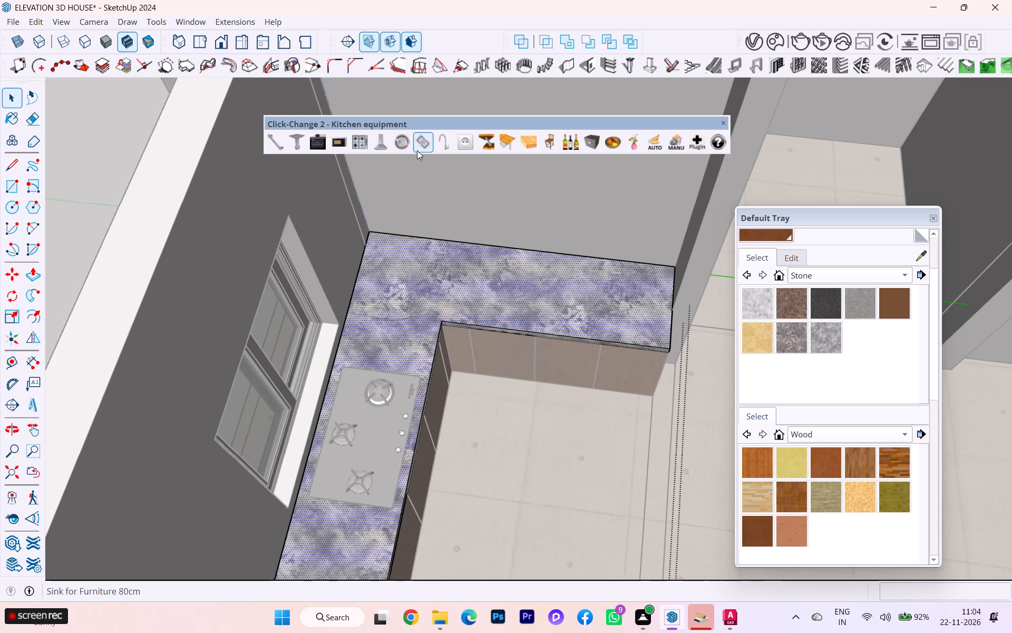
pyautogui.click(401, 147)
pyautogui.click(570, 315)
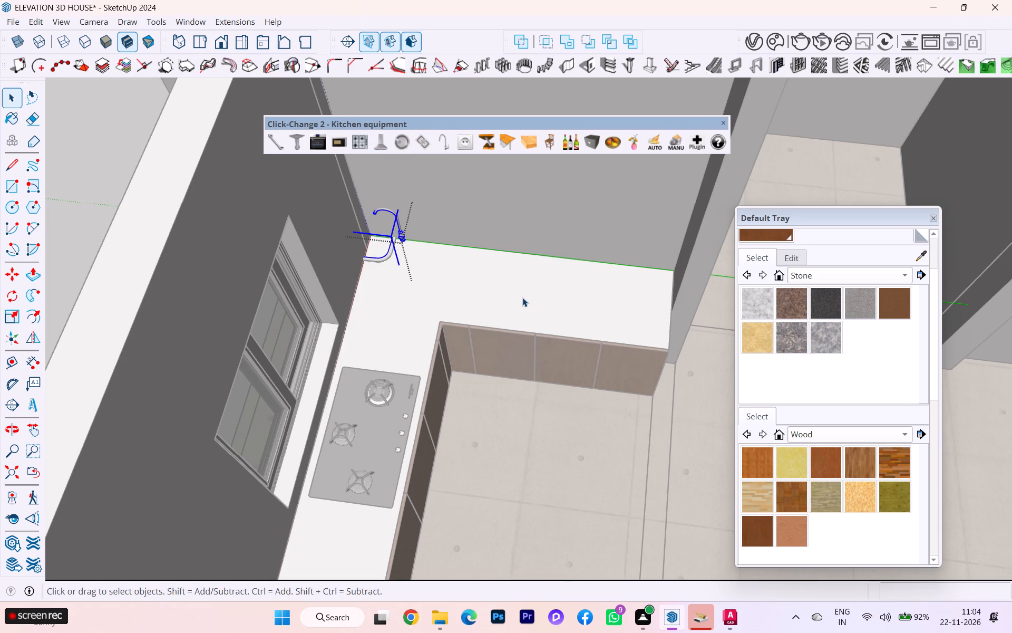
# Move the sink about 3' 11" from the wall corner onto the countertop's side run.
pyautogui.scroll(-8, 522, 298)
pyautogui.scroll(1, 522, 298)
pyautogui.scroll(-4, 522, 298)
pyautogui.scroll(10, 433, 236)
pyautogui.scroll(2, 482, 296)
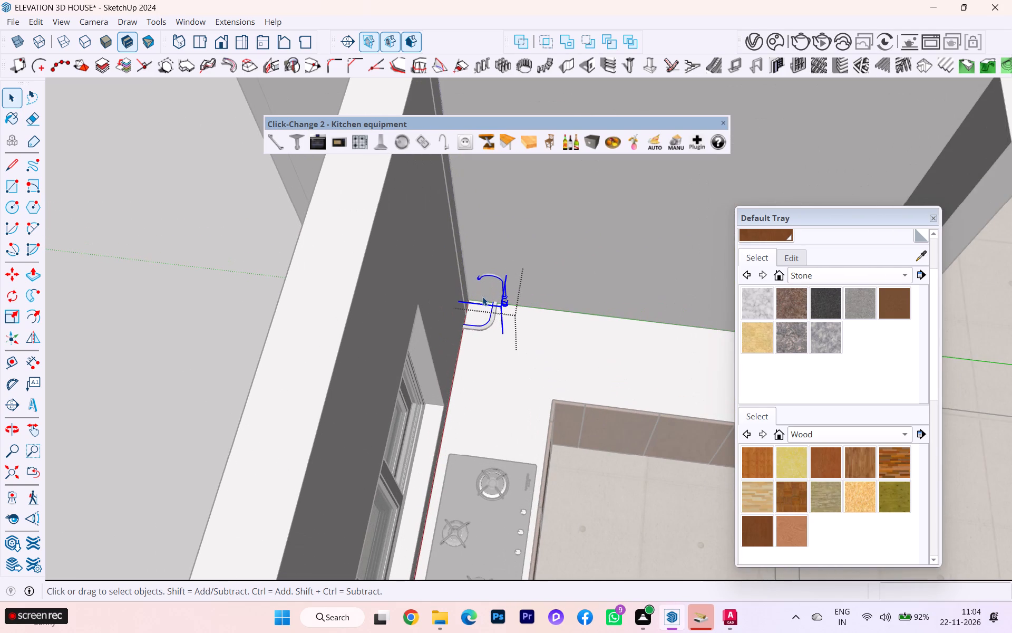
pyautogui.click(488, 315)
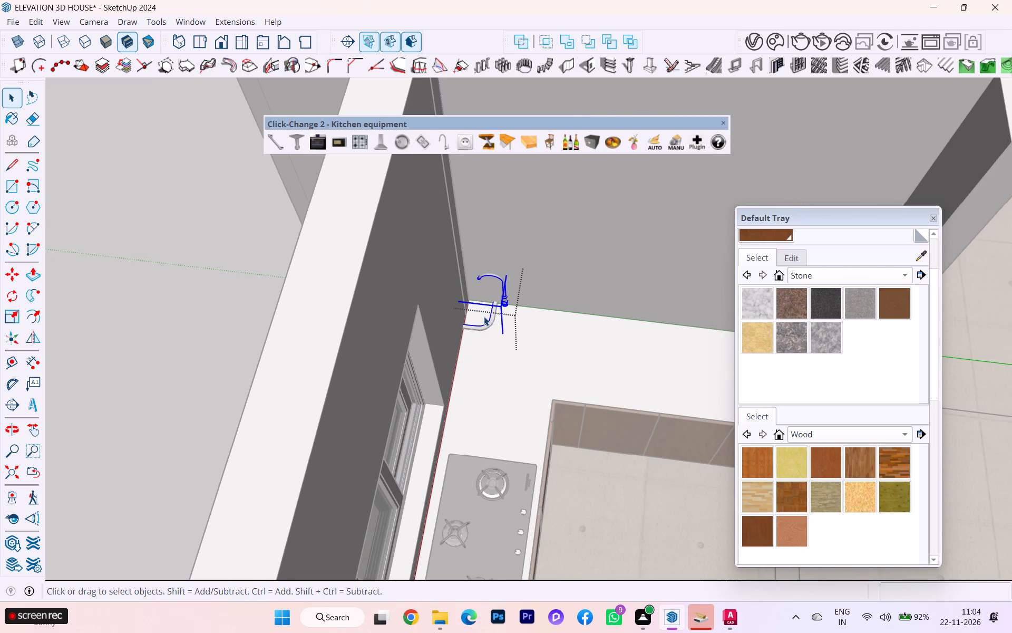
pyautogui.press('m')
pyautogui.click(483, 315)
pyautogui.click(664, 381)
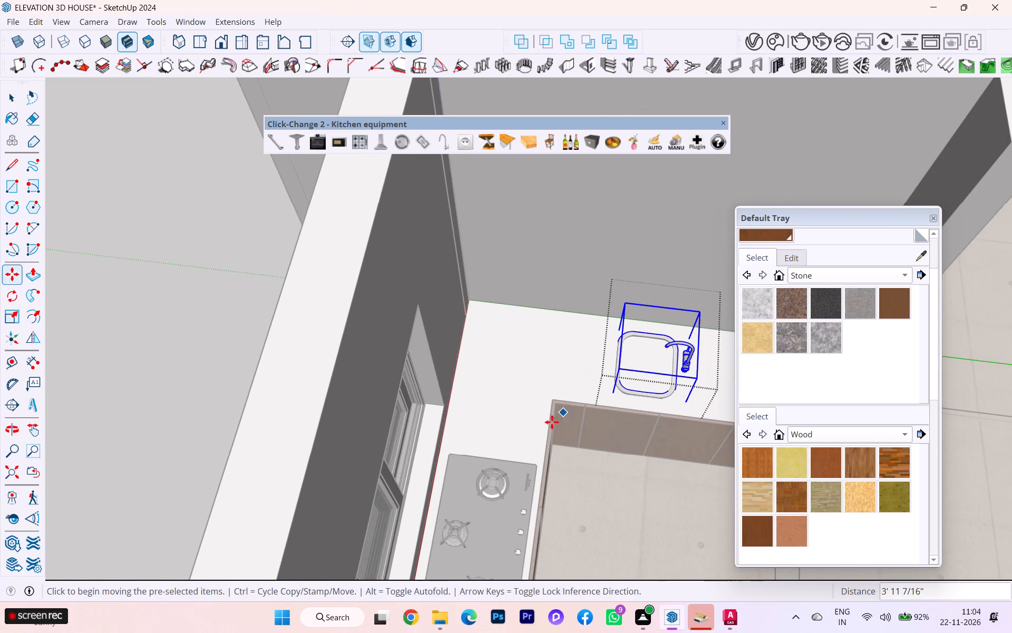
# Examine the sink's position between the wall and the cabinet fronts, and close the countertop group.
pyautogui.moveTo(551, 429); pyautogui.dragTo(408, 321, button='middle')
pyautogui.scroll(3, 568, 442)
pyautogui.scroll(-1, 577, 443)
pyautogui.scroll(7, 580, 439)
pyautogui.scroll(-1, 591, 427)
pyautogui.scroll(1, 591, 427)
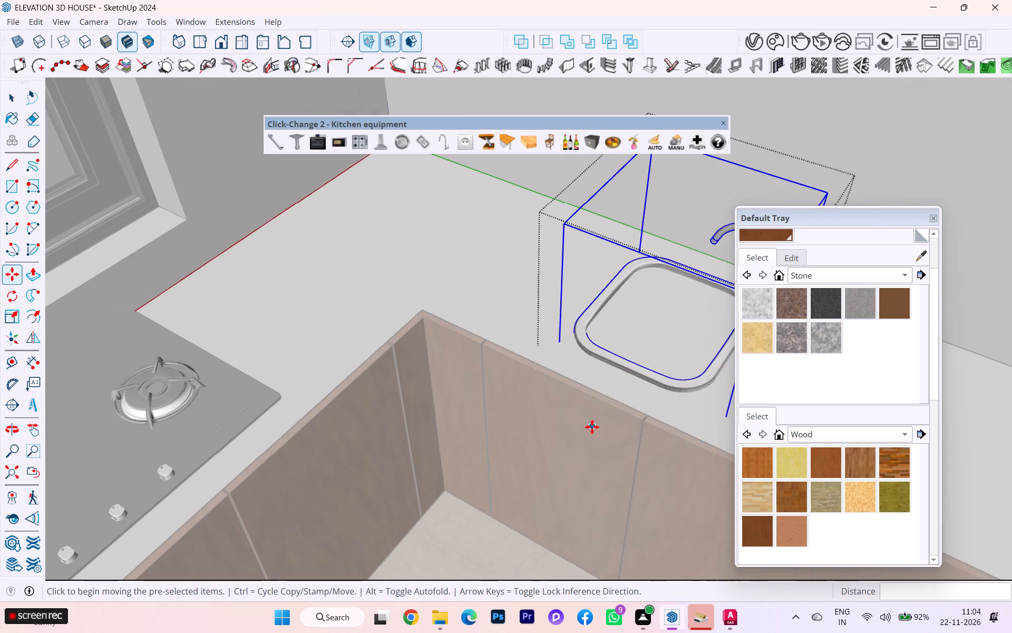
pyautogui.moveTo(517, 415); pyautogui.dragTo(492, 419, button='middle')
pyautogui.scroll(-5, 450, 387)
pyautogui.scroll(-10, 517, 435)
pyautogui.scroll(1, 529, 448)
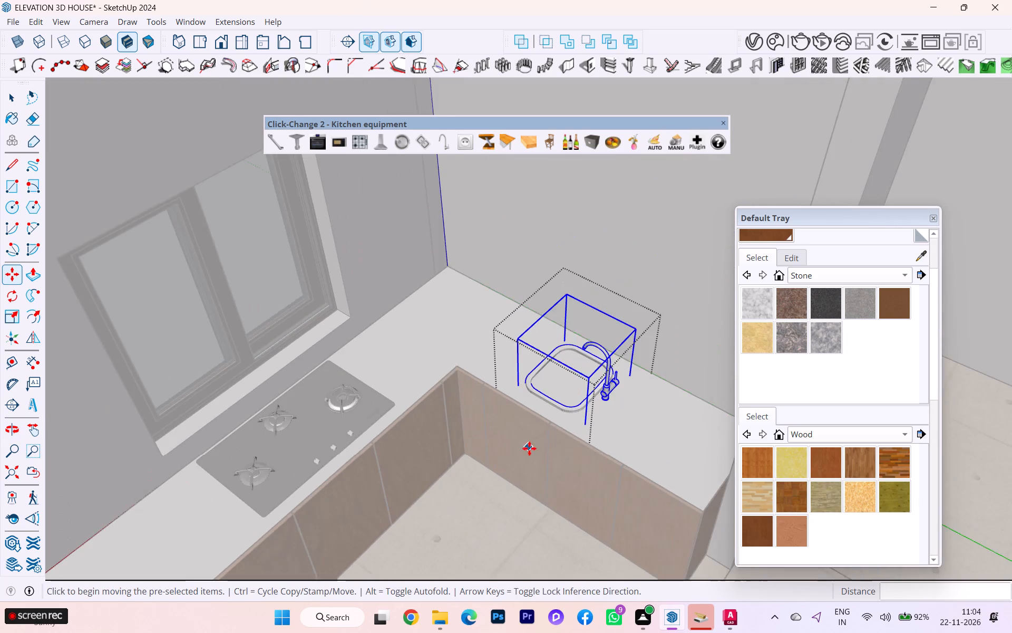
pyautogui.scroll(-5, 533, 441)
pyautogui.scroll(1, 548, 447)
pyautogui.scroll(-1, 548, 447)
pyautogui.scroll(3, 549, 448)
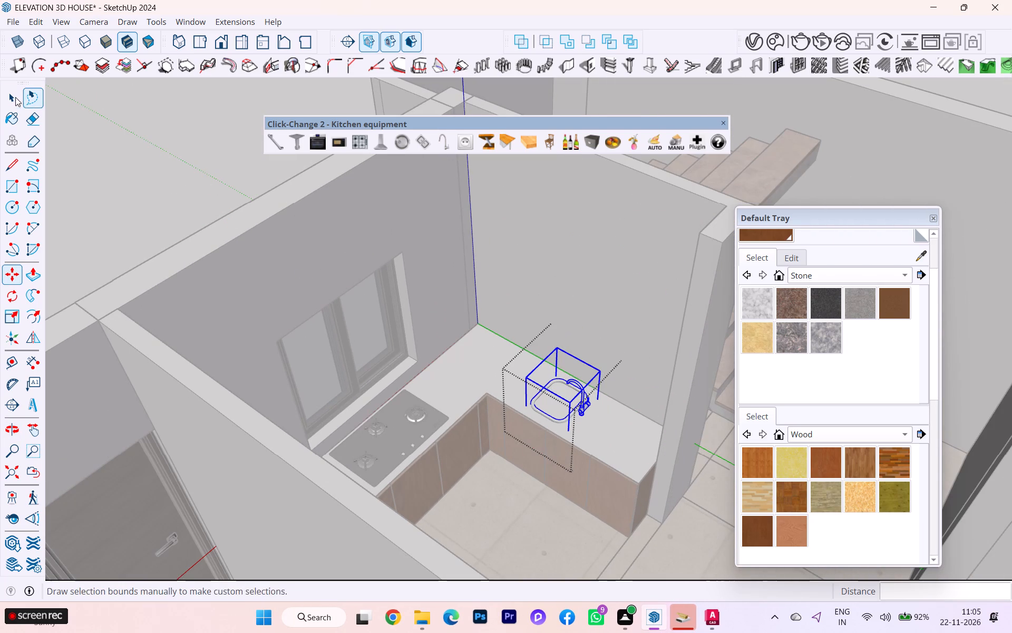
pyautogui.click(13, 95)
pyautogui.click(137, 104)
pyautogui.click(144, 113)
# Examine the sink, faucet and hob up close and within the whole kitchen, selecting the countertop's top face.
pyautogui.scroll(5, 479, 361)
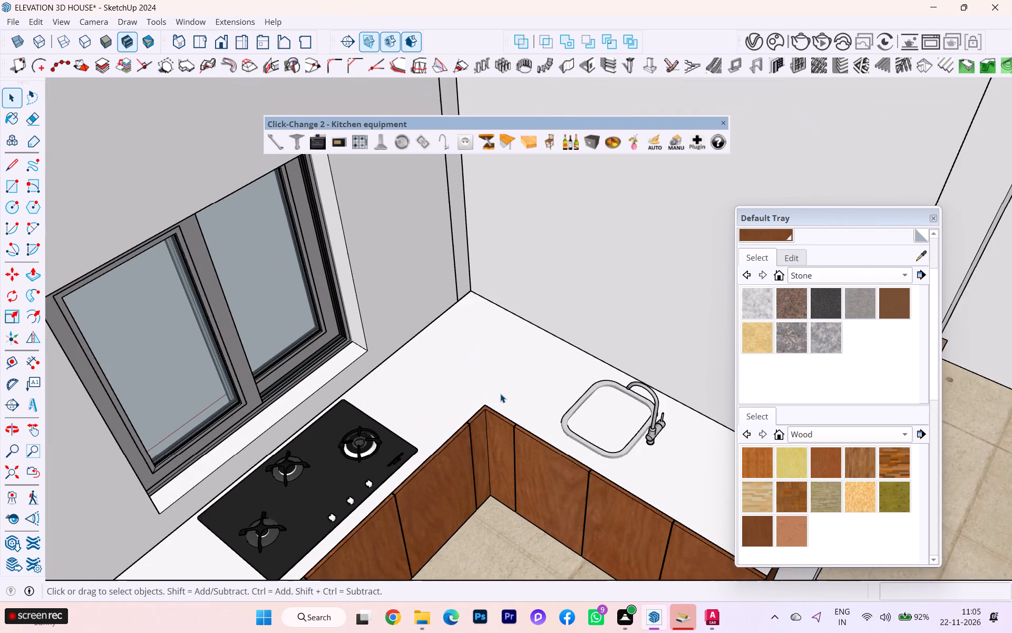
pyautogui.scroll(4, 500, 394)
pyautogui.moveTo(494, 397); pyautogui.dragTo(359, 244, button='middle')
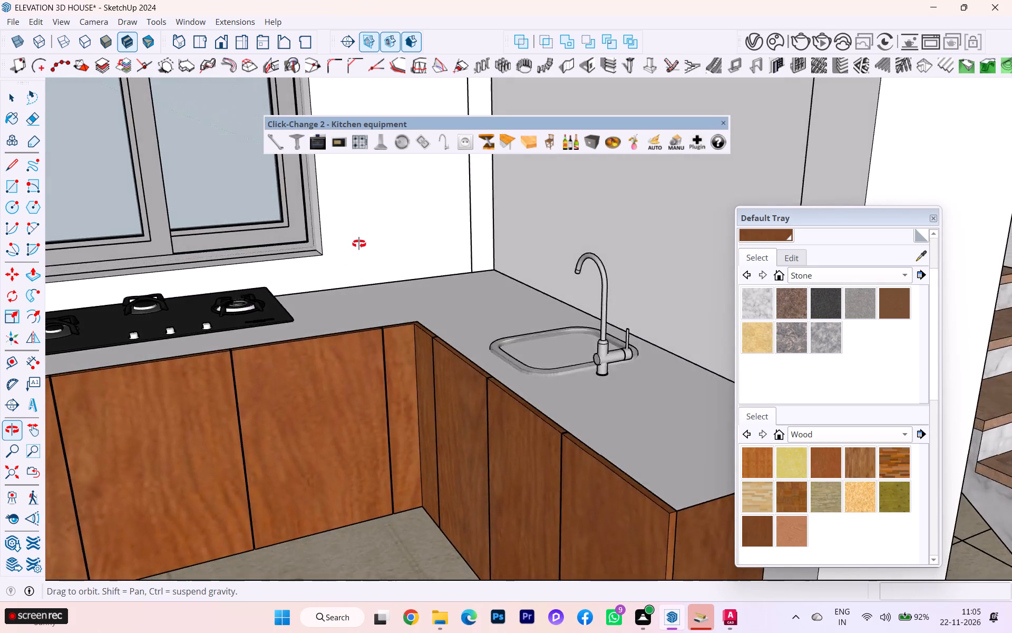
pyautogui.moveTo(359, 244); pyautogui.dragTo(429, 320, button='middle')
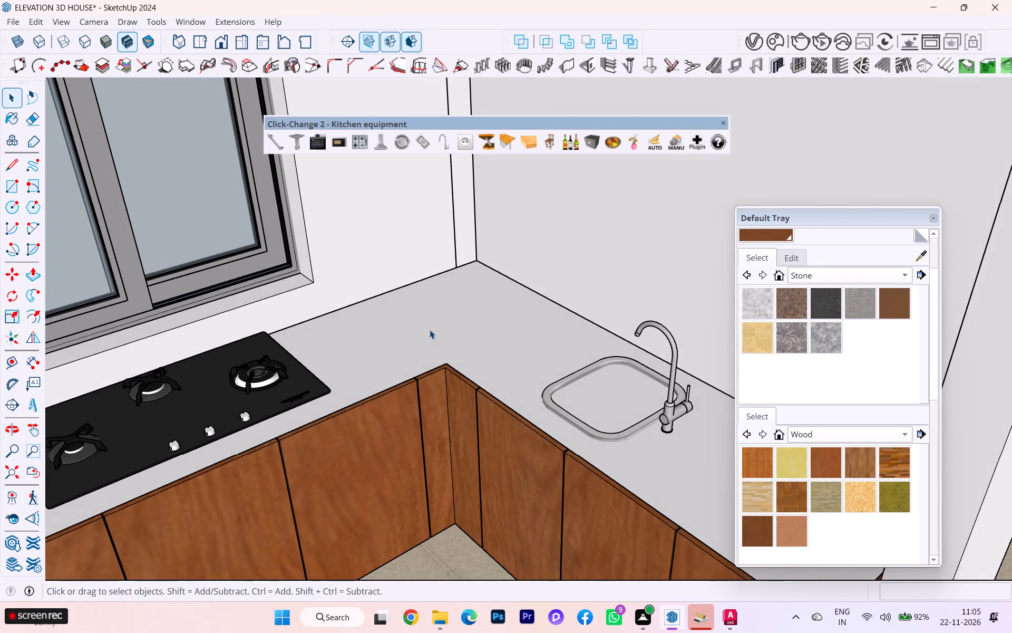
pyautogui.click(430, 330)
pyautogui.moveTo(503, 353); pyautogui.dragTo(566, 400, button='middle')
pyautogui.scroll(-1, 454, 312)
pyautogui.scroll(1, 453, 312)
pyautogui.scroll(-1, 452, 312)
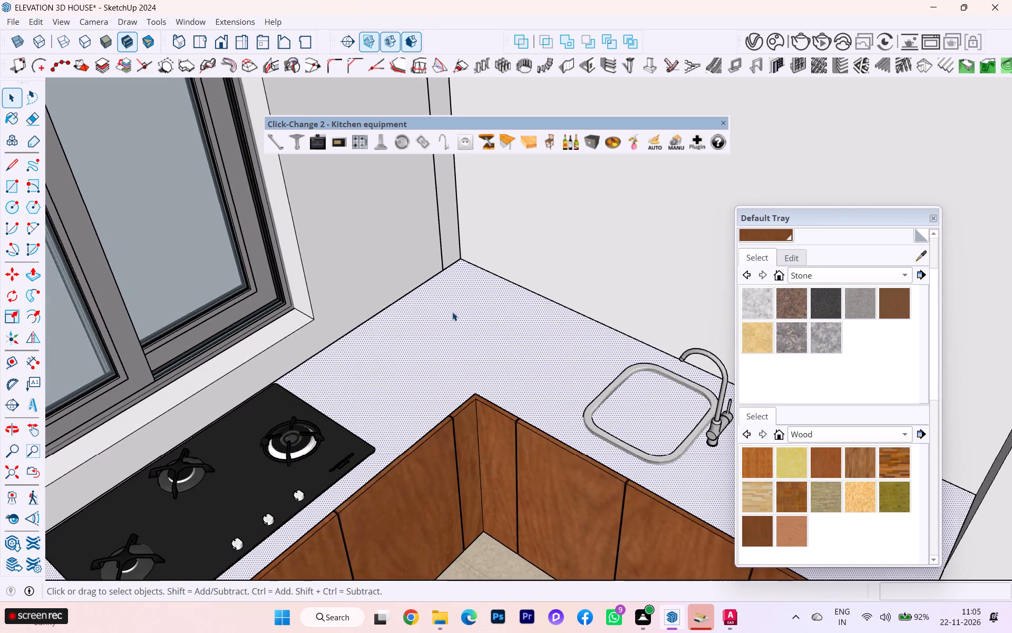
pyautogui.scroll(-5, 452, 312)
pyautogui.scroll(1, 480, 337)
pyautogui.scroll(-3, 480, 337)
pyautogui.press('h')
pyautogui.scroll(-2, 488, 363)
pyautogui.scroll(1, 493, 367)
pyautogui.scroll(-1, 493, 367)
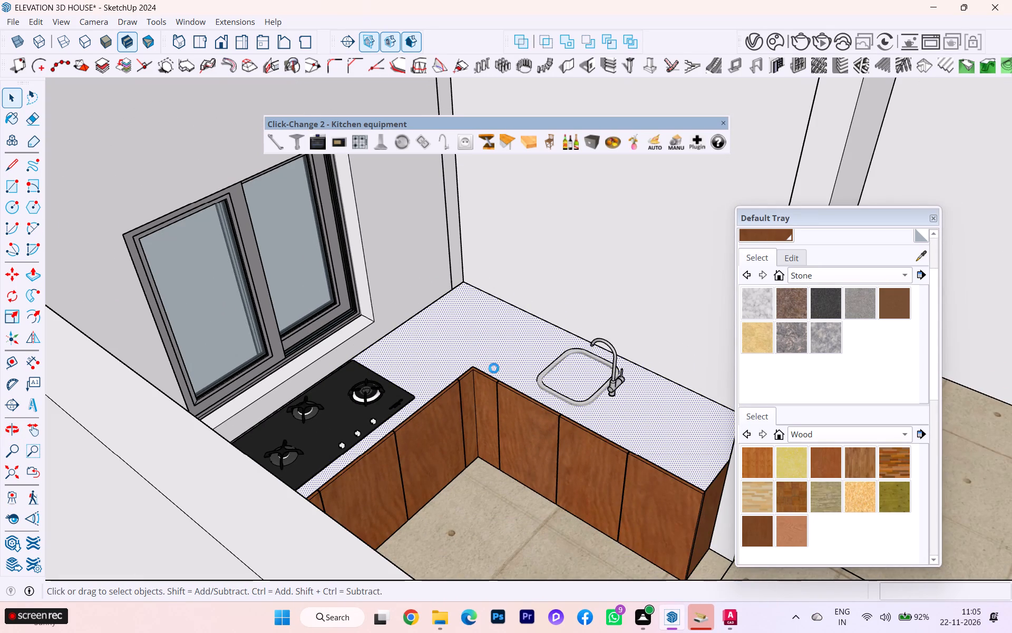
pyautogui.scroll(-3, 526, 365)
pyautogui.scroll(1, 526, 365)
pyautogui.scroll(-7, 526, 365)
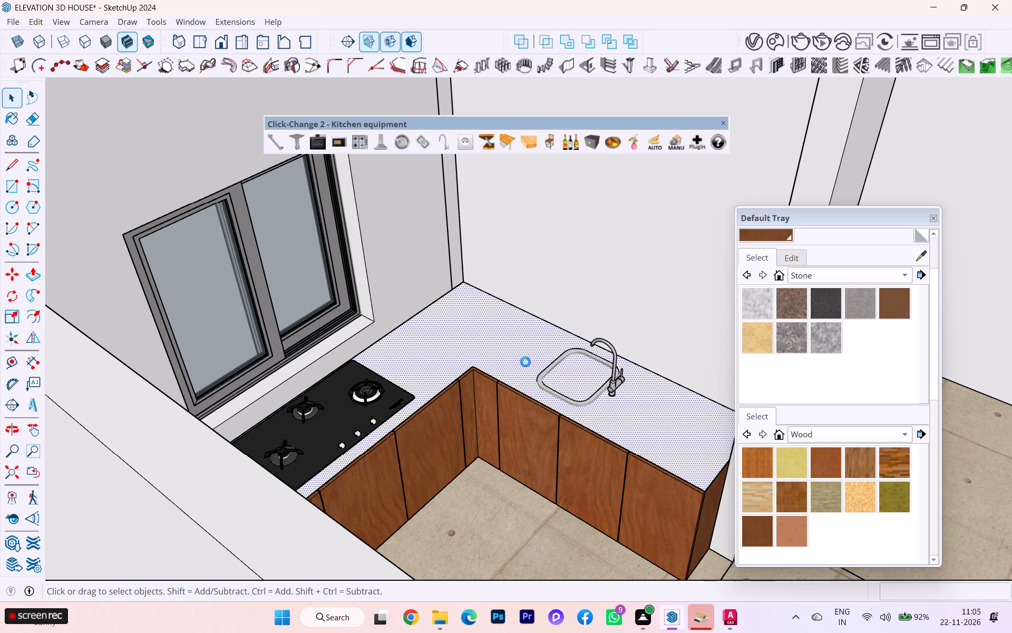
pyautogui.scroll(-3, 526, 361)
pyautogui.scroll(1, 526, 361)
pyautogui.scroll(-11, 526, 361)
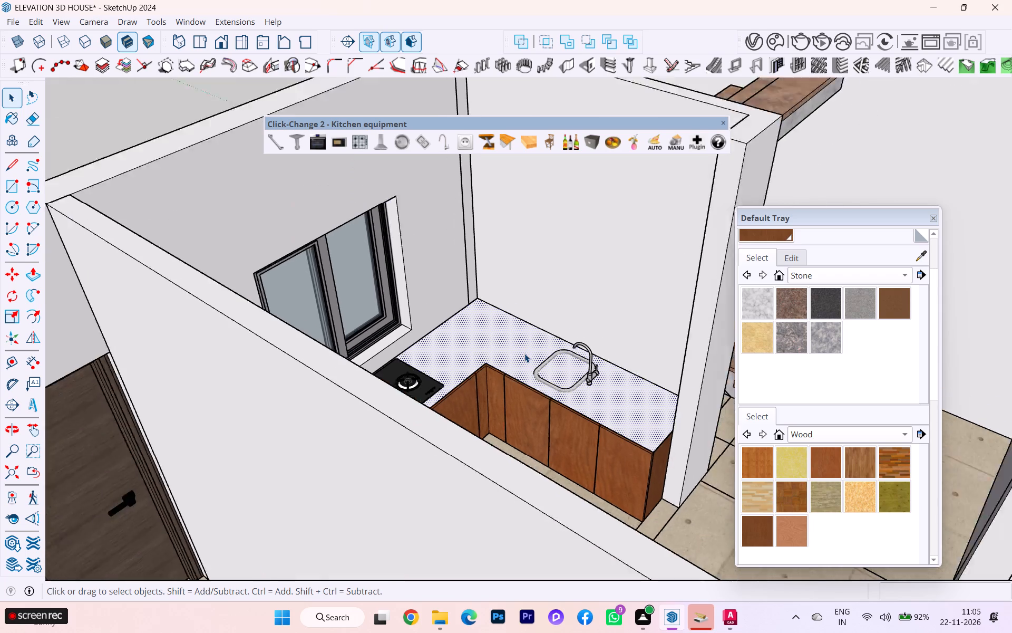
pyautogui.scroll(-2, 524, 353)
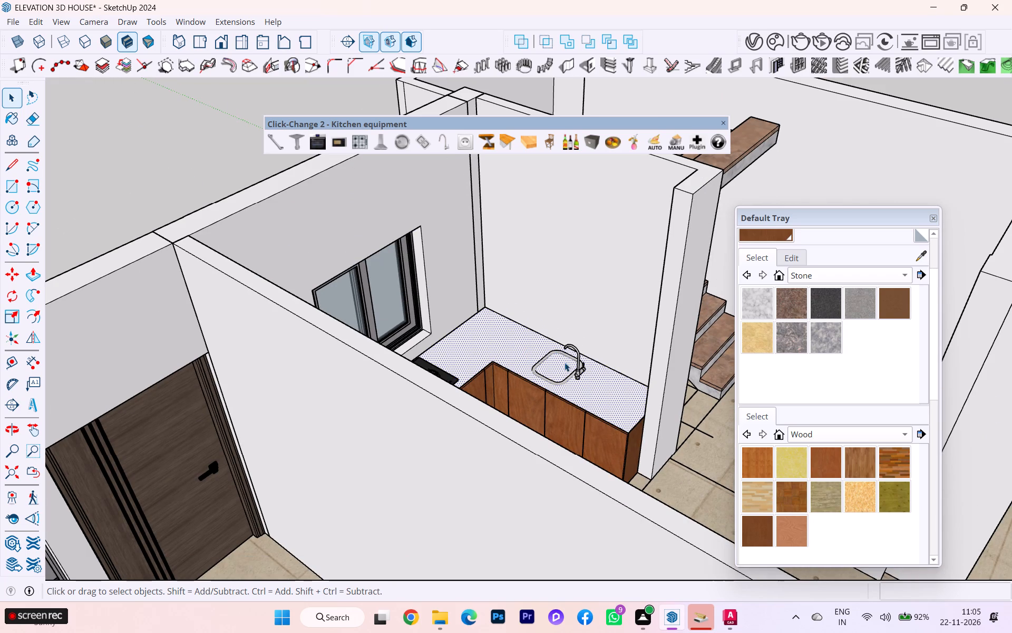
# Undo the previous sink insertion on the countertop and close the countertop group.
pyautogui.hotkey('ctrl', 'z')
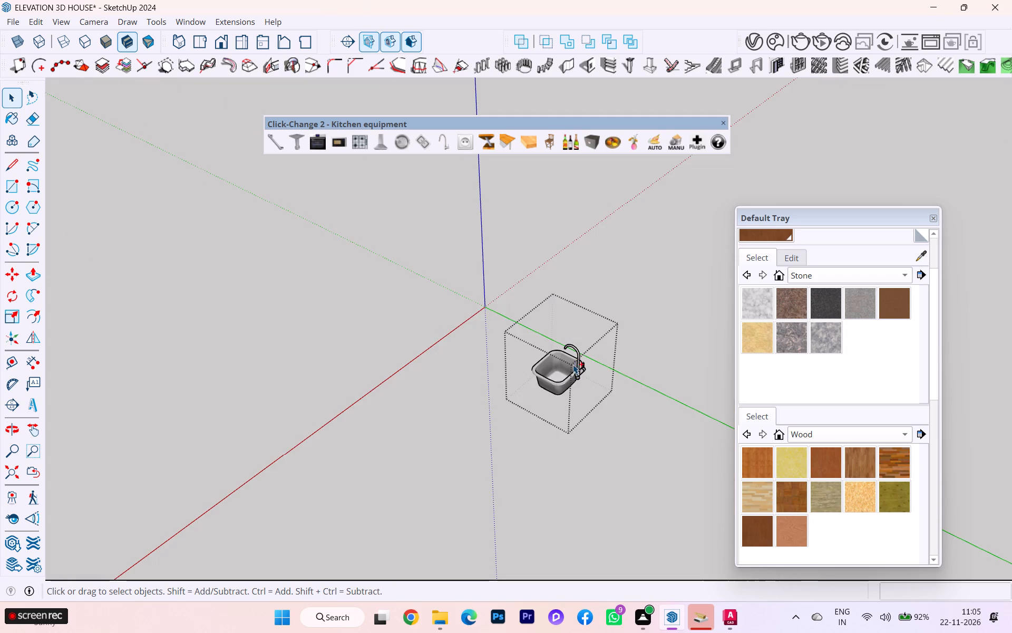
pyautogui.hotkey('ctrl', 'z')
pyautogui.hotkey('ctrl', 'z')
pyautogui.scroll(-2, 598, 357)
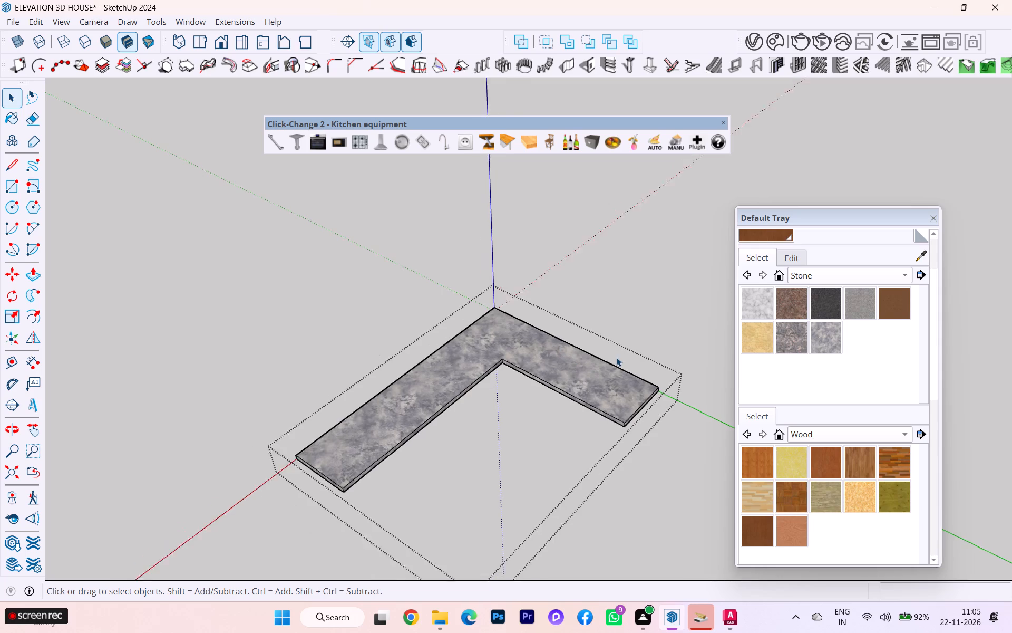
pyautogui.scroll(-2, 616, 357)
pyautogui.scroll(-3, 559, 337)
pyautogui.click(342, 302)
# Insert a Sink for Furniture 60cm on the kitchen floor in front of the corner cabinets.
pyautogui.scroll(4, 622, 366)
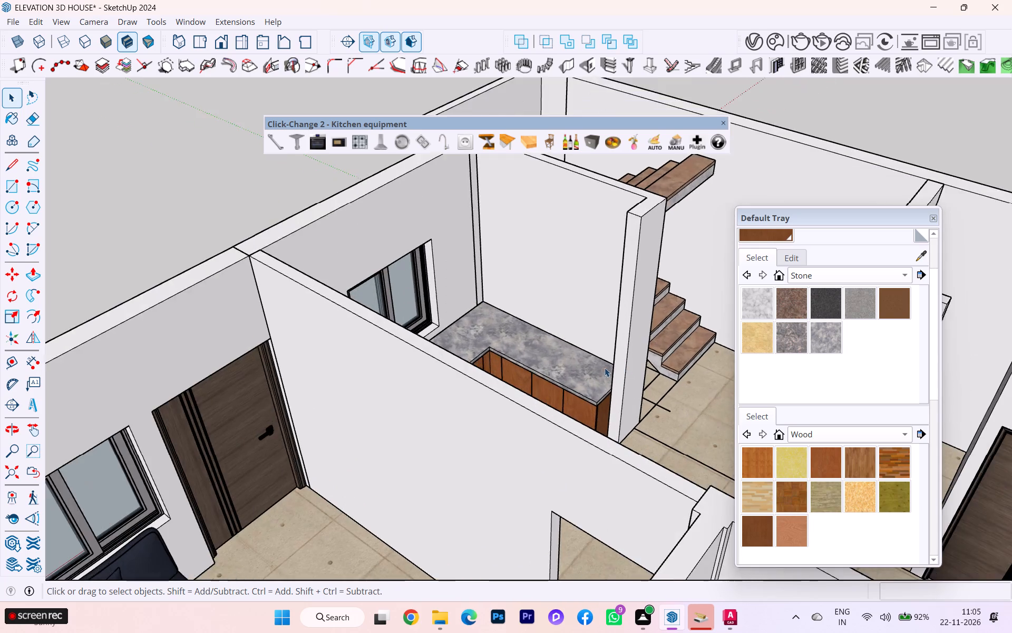
pyautogui.scroll(-1, 599, 368)
pyautogui.moveTo(553, 385); pyautogui.dragTo(416, 435, button='middle')
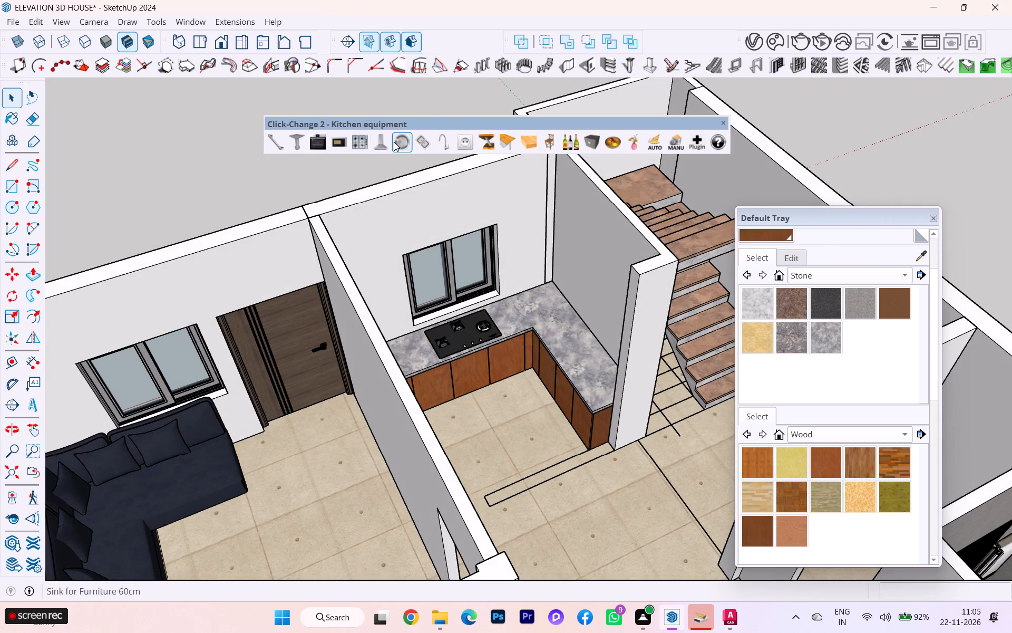
pyautogui.click(403, 141)
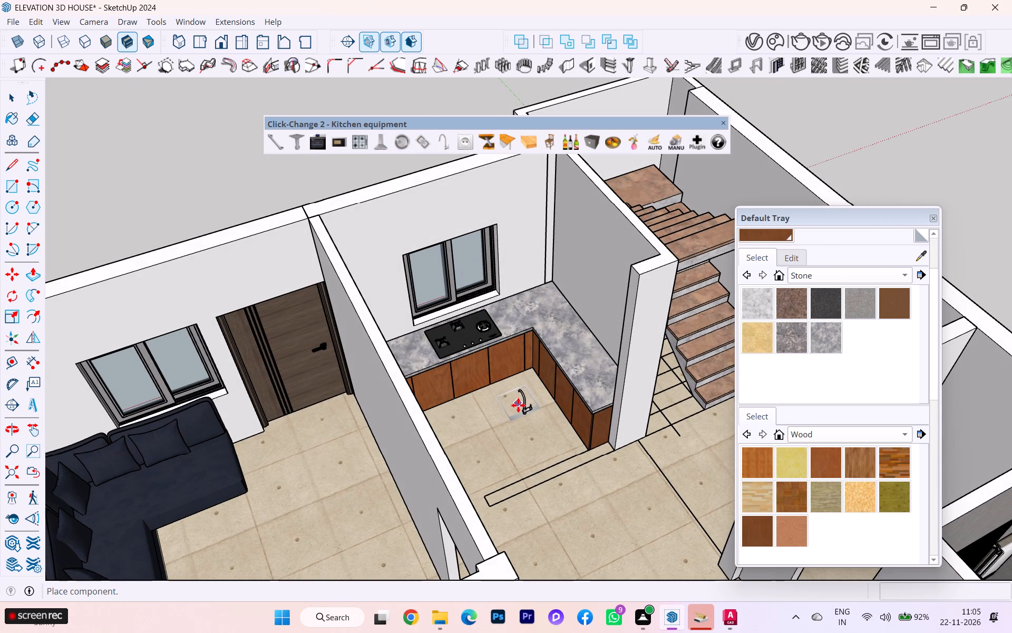
pyautogui.click(518, 392)
pyautogui.scroll(3, 536, 392)
pyautogui.scroll(-1, 537, 393)
pyautogui.scroll(4, 537, 393)
pyautogui.click(508, 407)
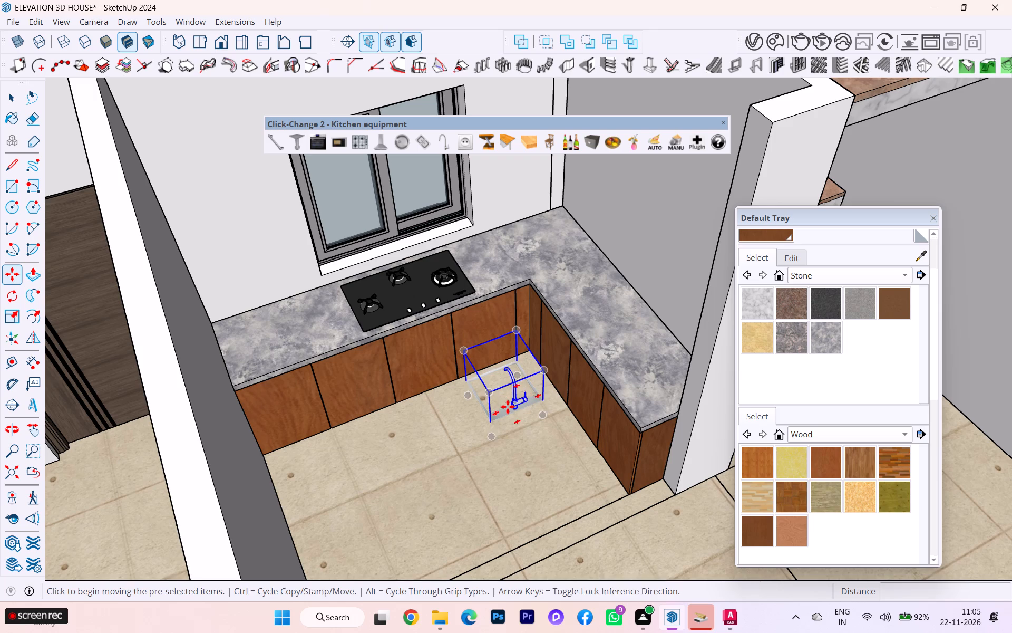
pyautogui.click(506, 370)
# Cycle through the alternative sink models, comparing round, rectangular, drainboard and double-bowl designs.
pyautogui.scroll(3, 506, 370)
pyautogui.scroll(-5, 506, 370)
pyautogui.scroll(4, 506, 370)
pyautogui.scroll(-1, 506, 370)
pyautogui.scroll(1, 506, 370)
pyautogui.scroll(-1, 506, 370)
pyautogui.scroll(1, 506, 370)
pyautogui.scroll(-2, 506, 370)
pyautogui.scroll(2, 506, 370)
pyautogui.scroll(3, 437, 261)
pyautogui.scroll(2, 529, 410)
pyautogui.moveTo(531, 414); pyautogui.dragTo(533, 425, button='middle')
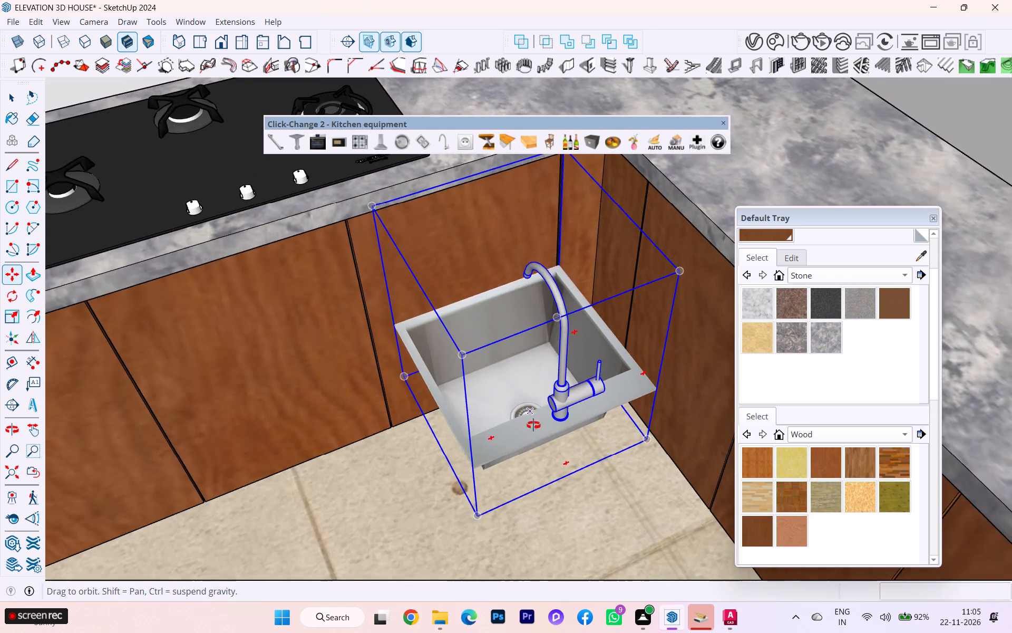
pyautogui.moveTo(533, 425); pyautogui.dragTo(580, 506, button='middle')
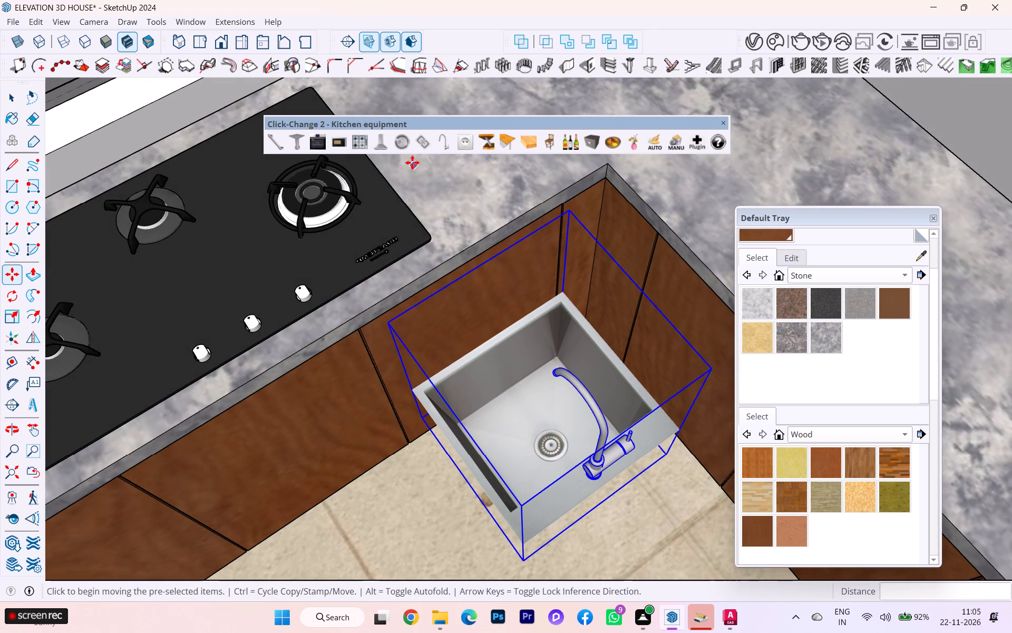
pyautogui.click(400, 145)
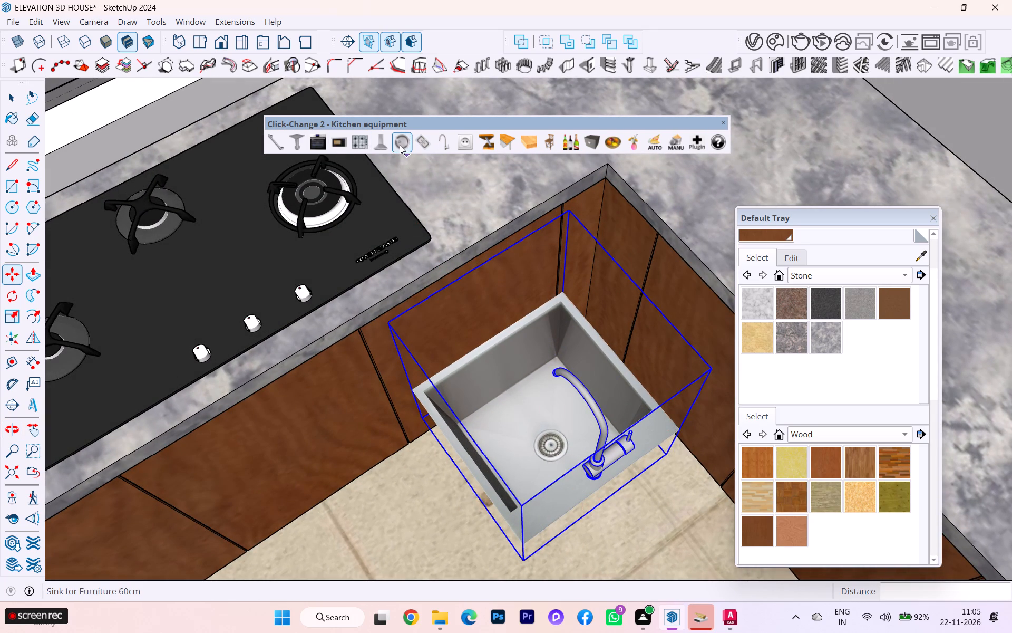
pyautogui.click(400, 145)
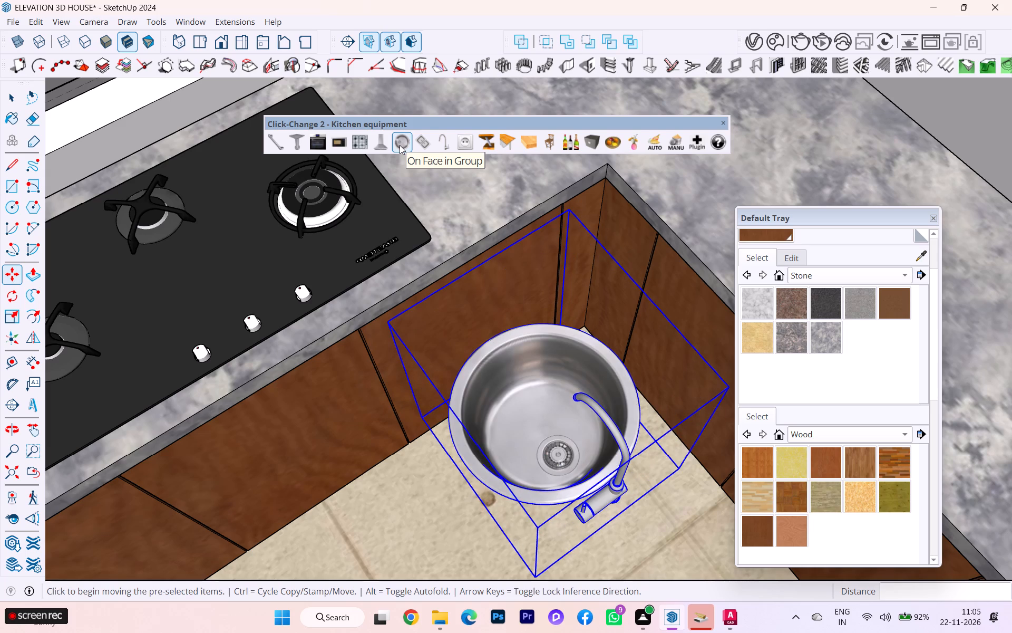
pyautogui.click(400, 145)
pyautogui.click(400, 145)
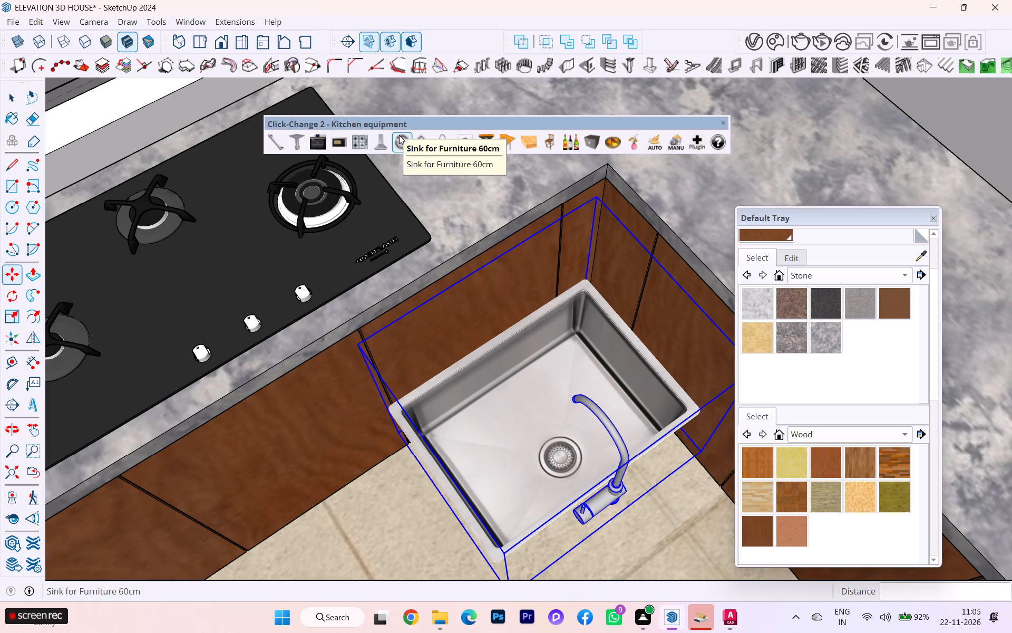
pyautogui.click(399, 135)
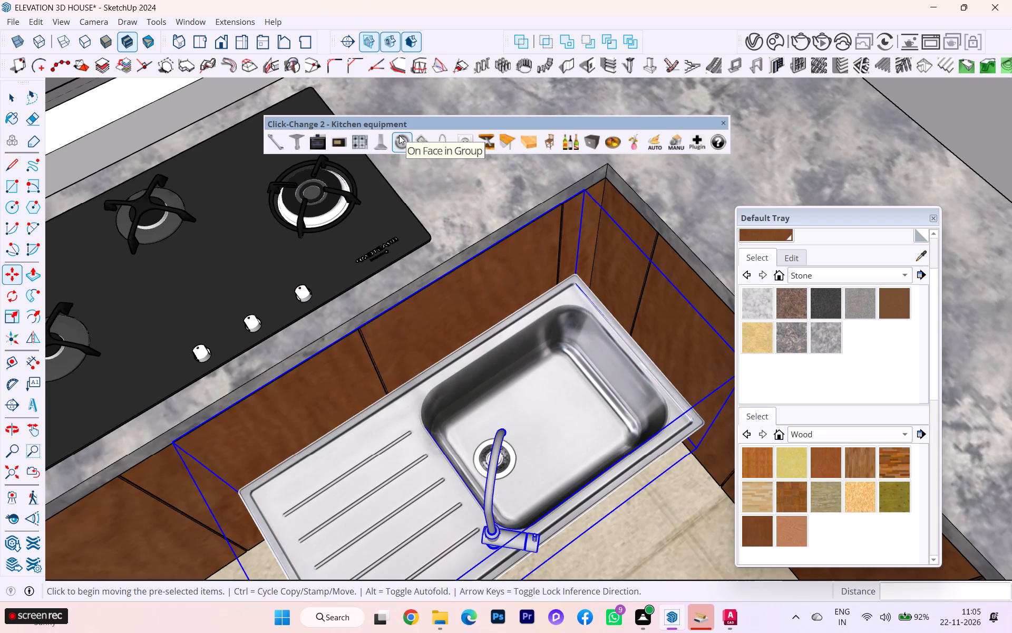
pyautogui.click(399, 135)
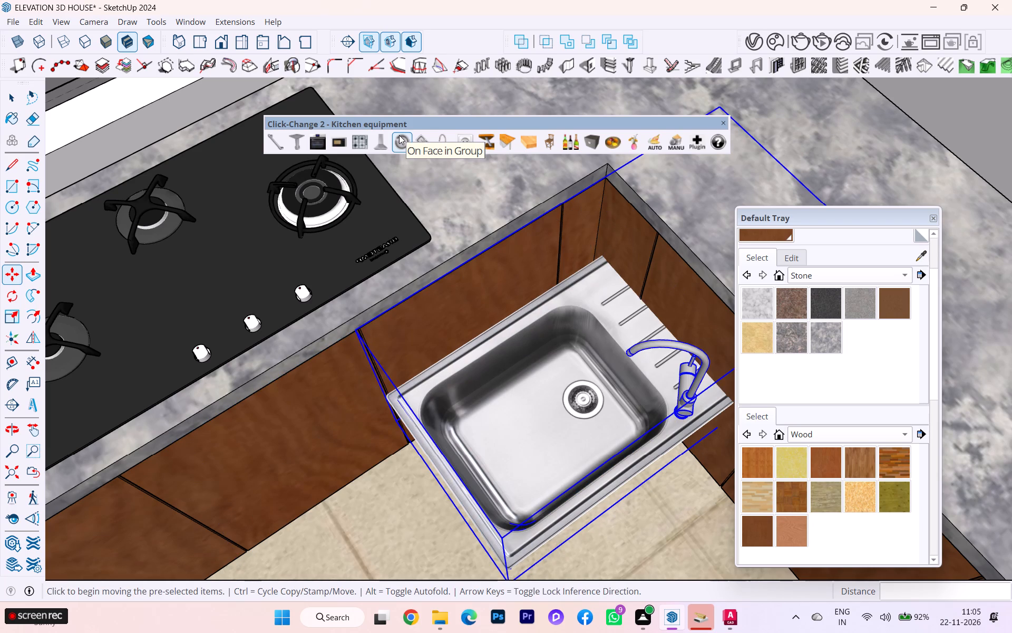
pyautogui.click(399, 135)
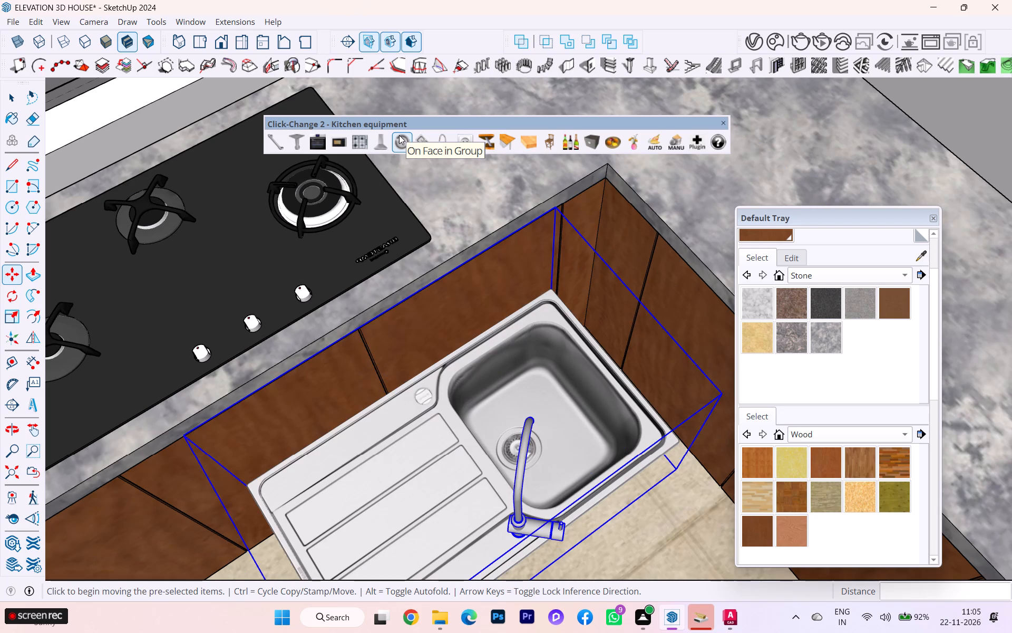
pyautogui.click(399, 135)
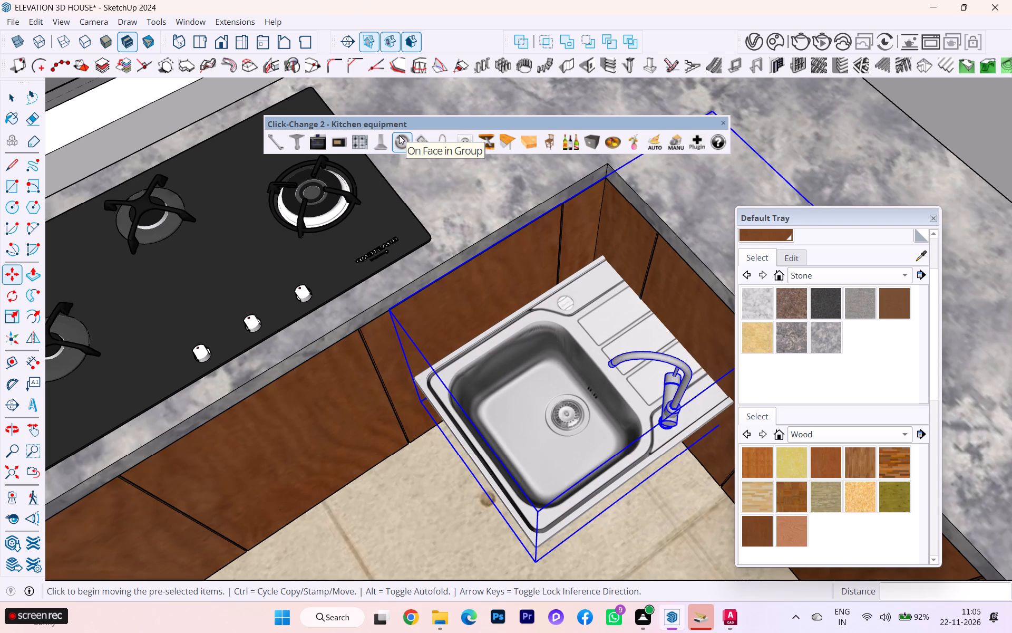
pyautogui.click(399, 135)
pyautogui.click(399, 135)
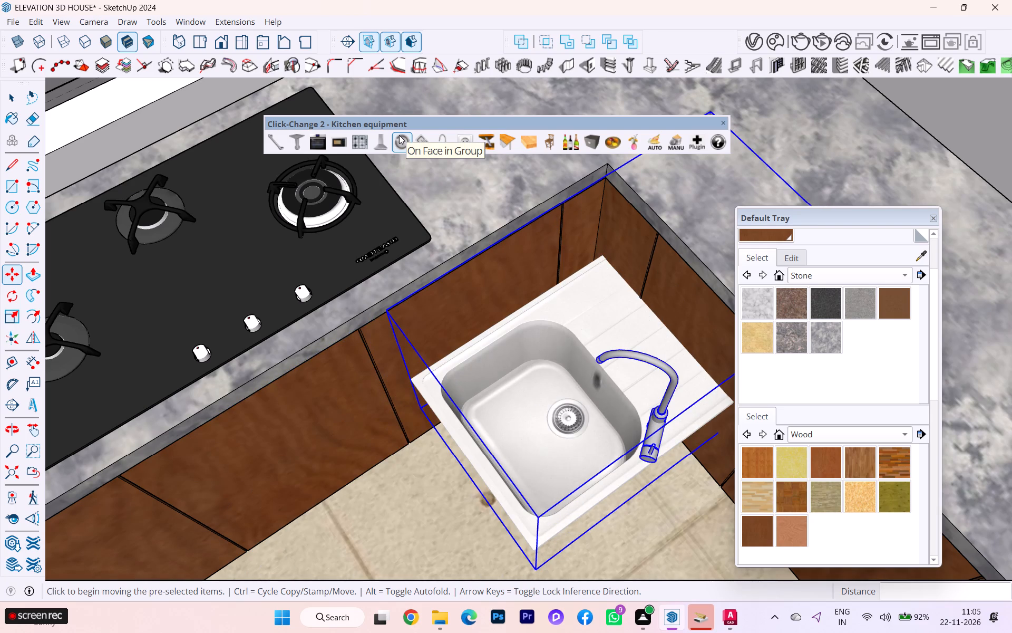
pyautogui.click(399, 135)
pyautogui.click(399, 135)
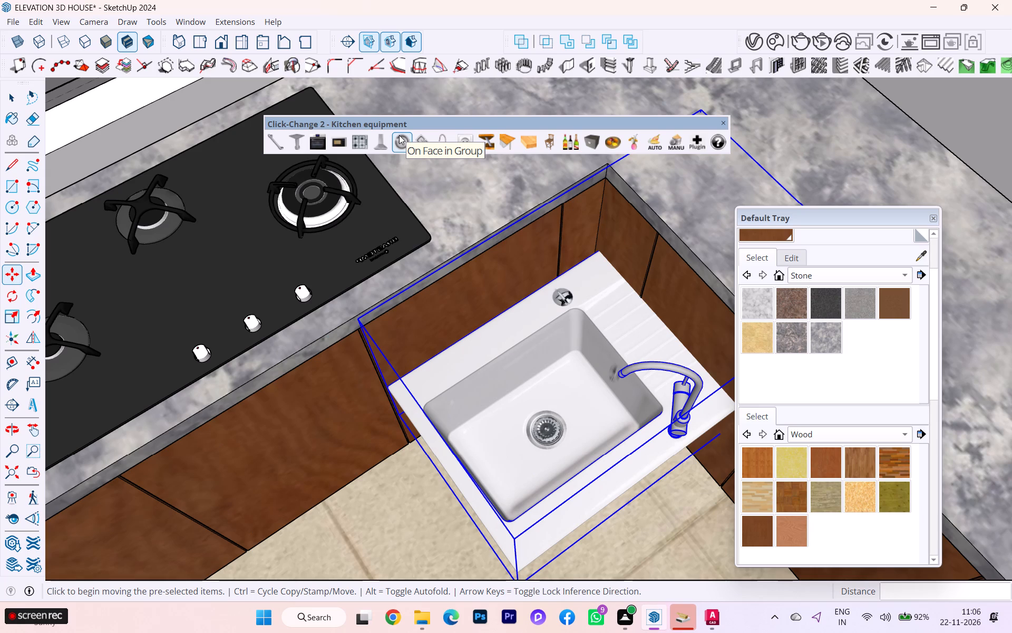
pyautogui.click(399, 135)
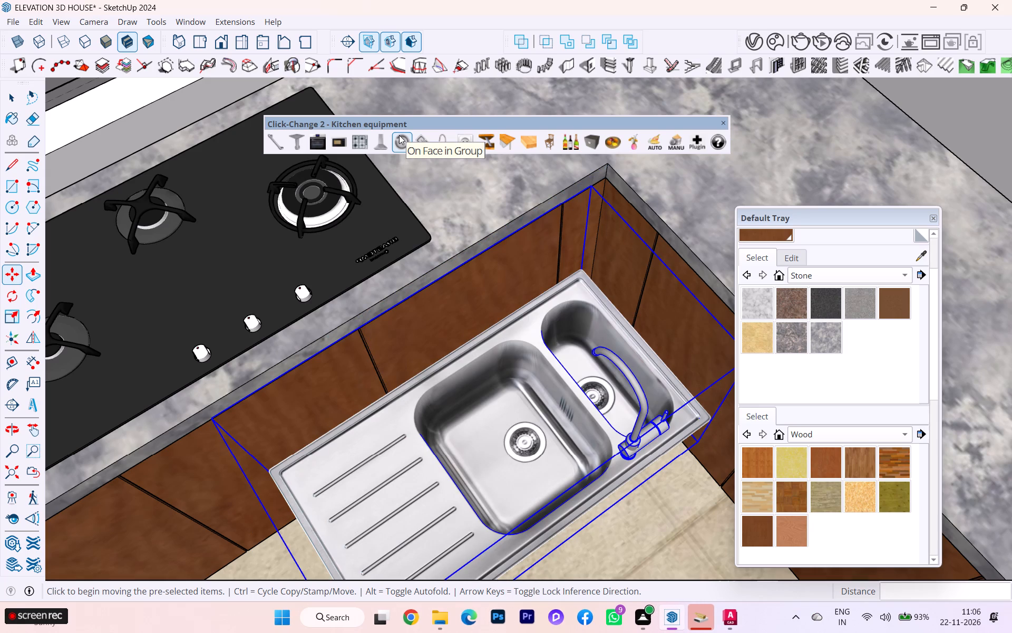
pyautogui.click(399, 135)
pyautogui.click(399, 135)
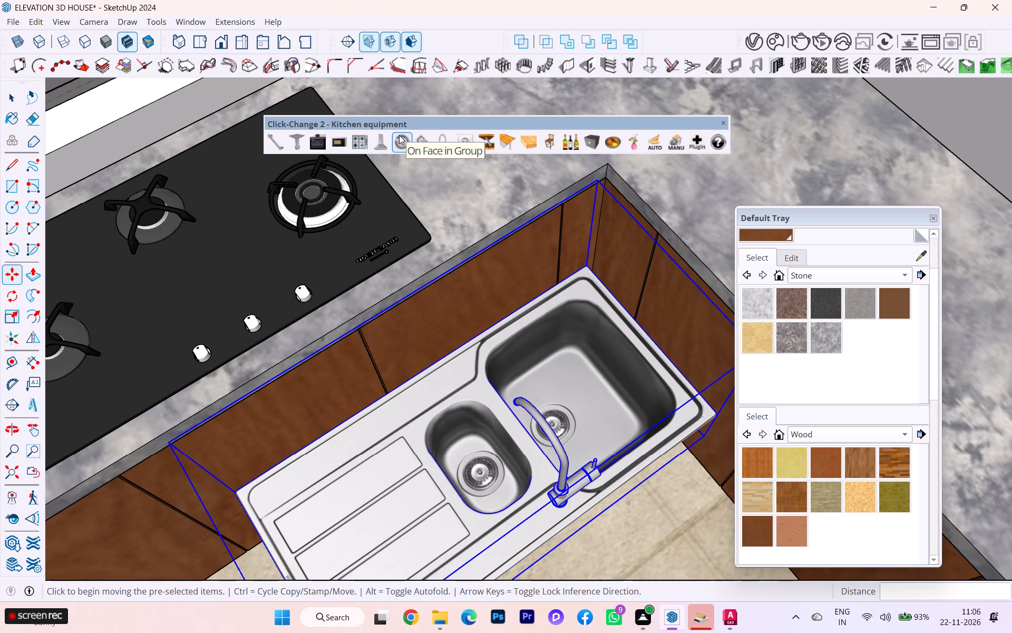
pyautogui.click(399, 135)
pyautogui.click(399, 135)
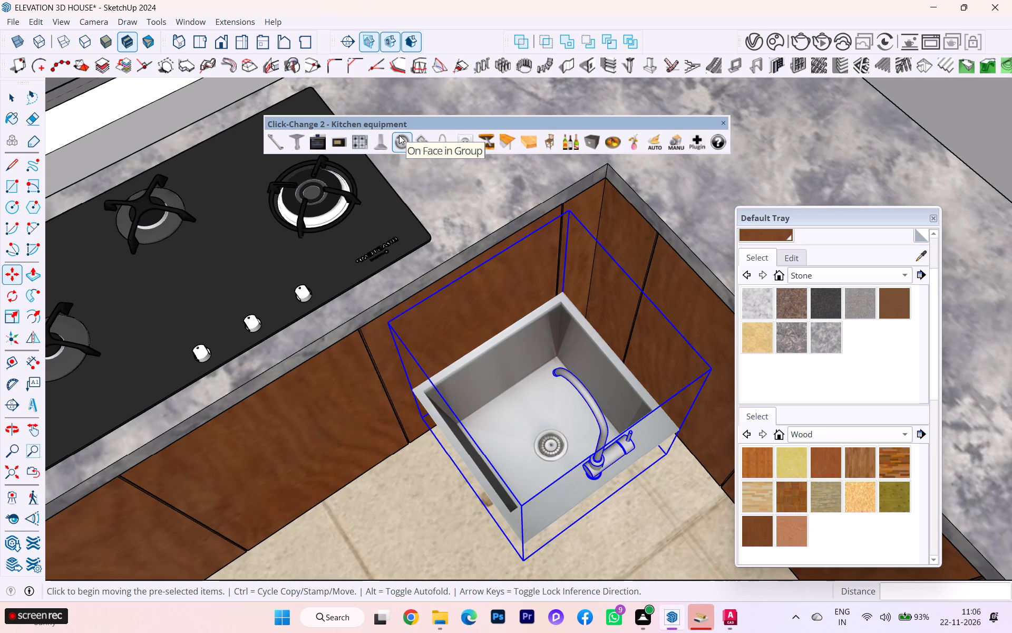
# Switch the sink to the rectangular stainless-steel single-bowl model without a drainboard.
pyautogui.click(399, 135)
pyautogui.click(399, 135)
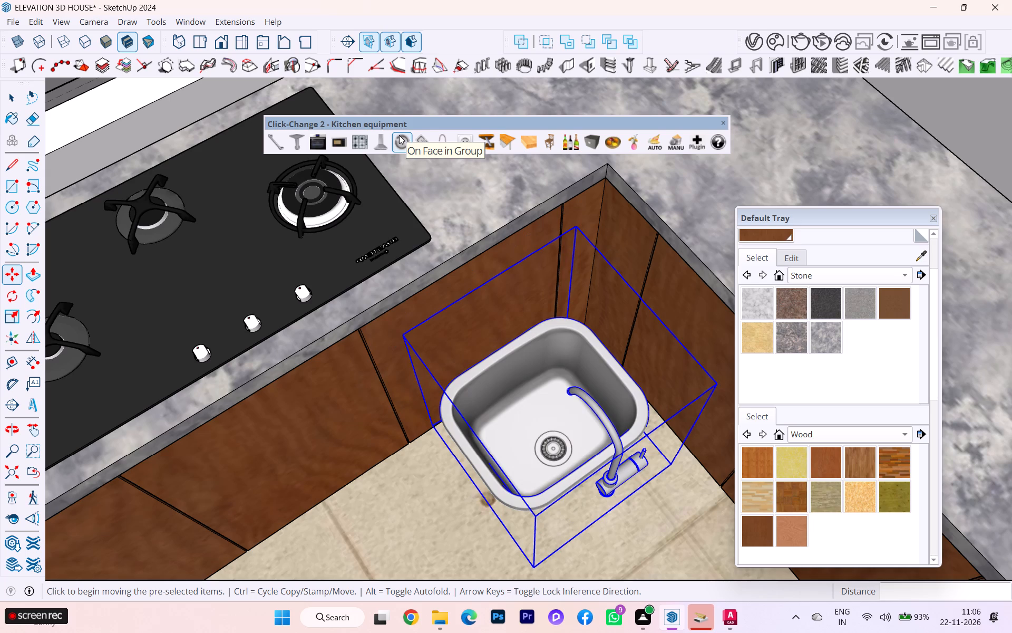
pyautogui.click(399, 135)
pyautogui.click(399, 135)
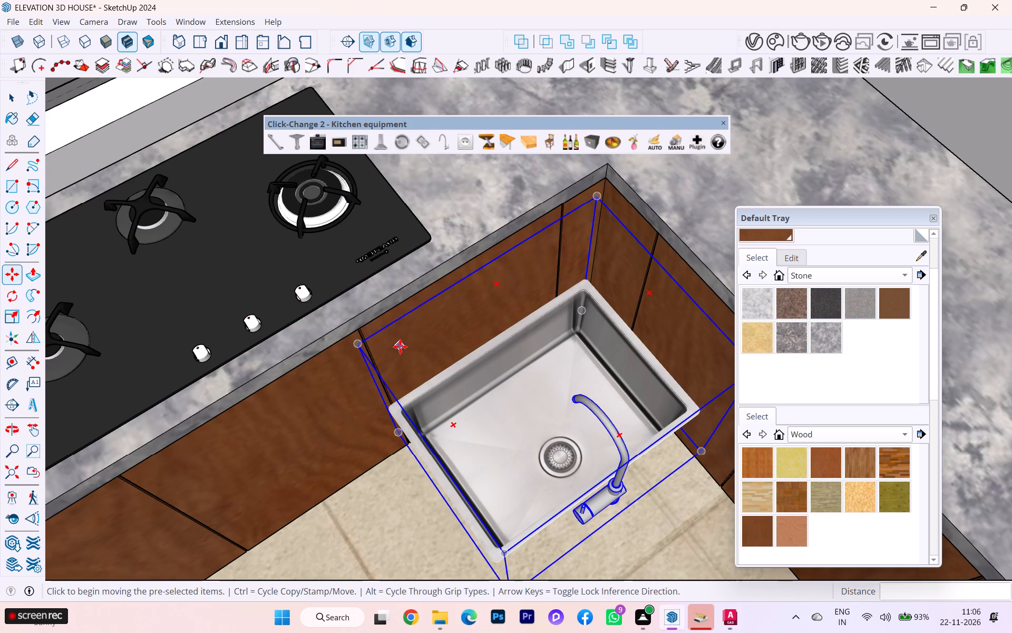
# Move the sink about 2' 6" from the floor onto the countertop's side run.
pyautogui.scroll(-1, 421, 333)
pyautogui.scroll(2, 421, 333)
pyautogui.scroll(-6, 421, 333)
pyautogui.scroll(1, 421, 333)
pyautogui.scroll(-1, 421, 333)
pyautogui.scroll(1, 421, 333)
pyautogui.scroll(-1, 421, 333)
pyautogui.scroll(-2, 455, 469)
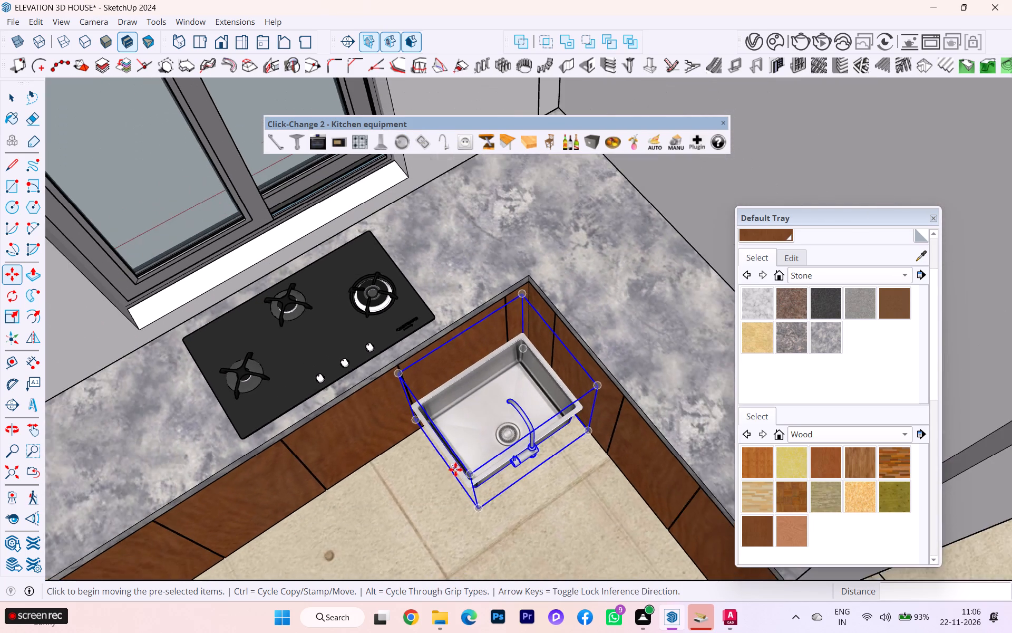
pyautogui.scroll(-6, 455, 469)
pyautogui.scroll(3, 456, 466)
pyautogui.click(464, 476)
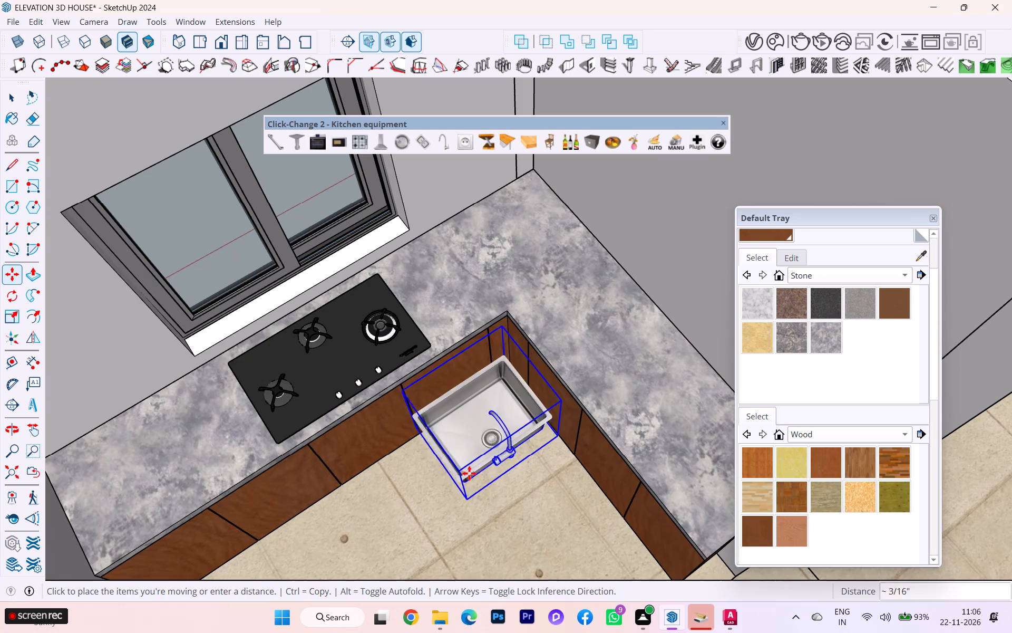
pyautogui.click(602, 405)
# Raise the sink straight up, locked to the vertical axis, so its basin clears the countertop.
pyautogui.click(598, 406)
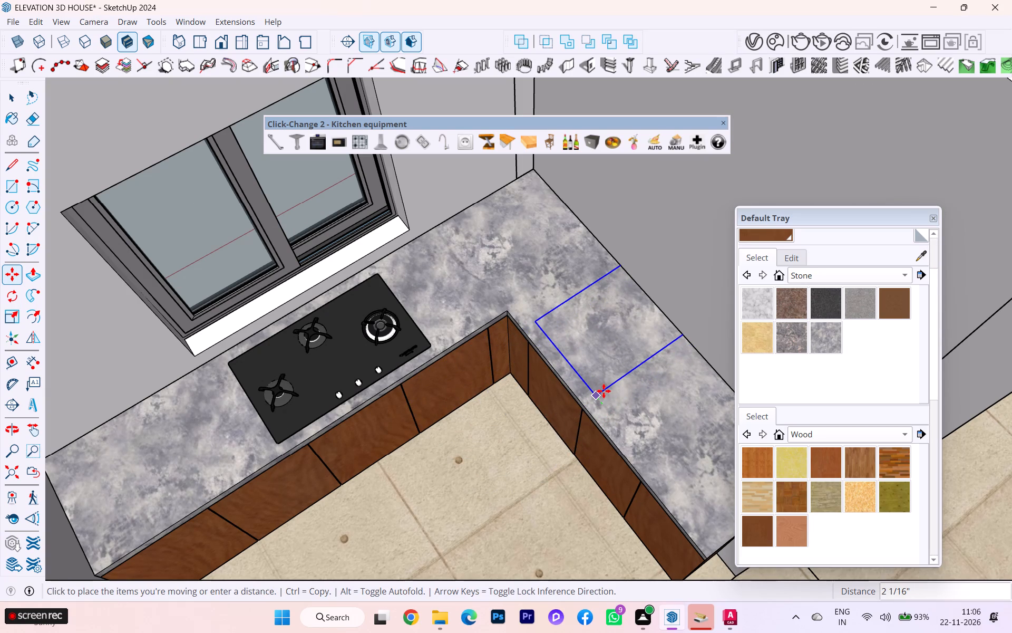
pyautogui.press('Up')
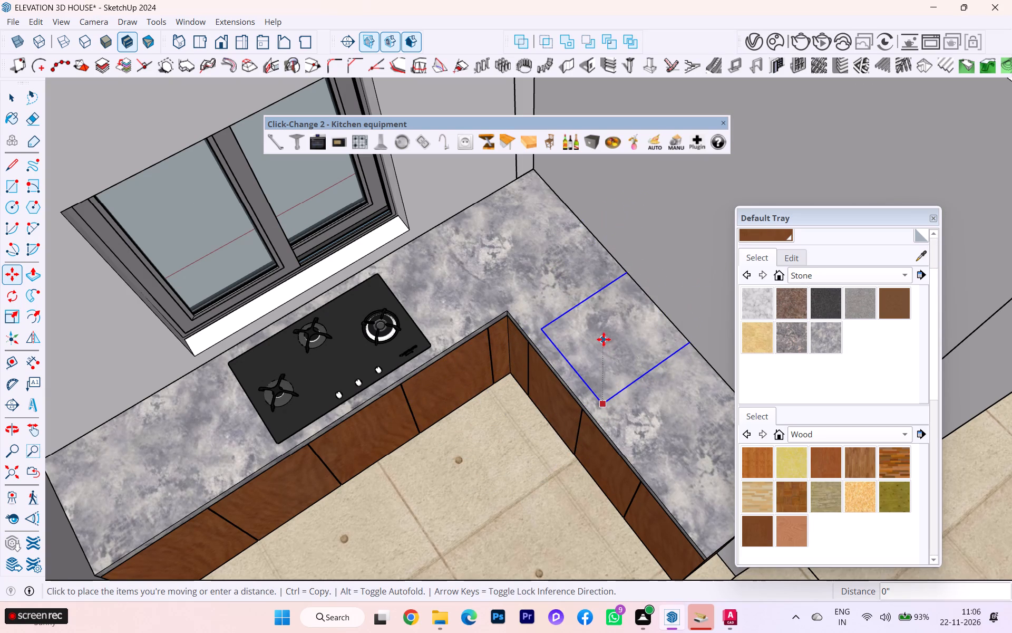
pyautogui.click(618, 350)
# Rotate the sink 90° about the vertical axis so its faucet sits on the wall side.
pyautogui.scroll(1, 625, 379)
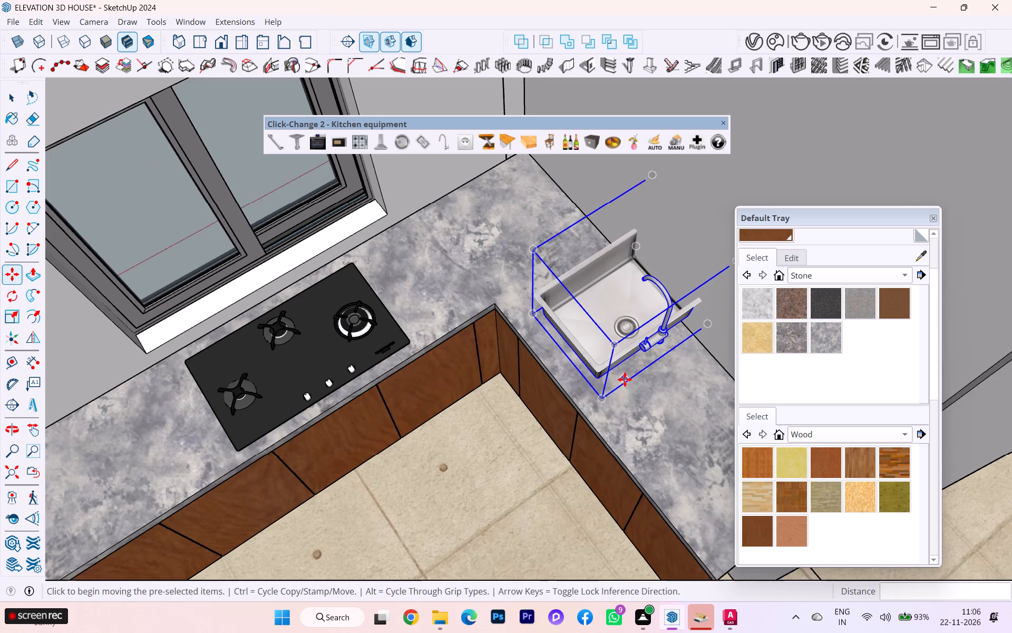
pyautogui.scroll(2, 625, 379)
pyautogui.press('q')
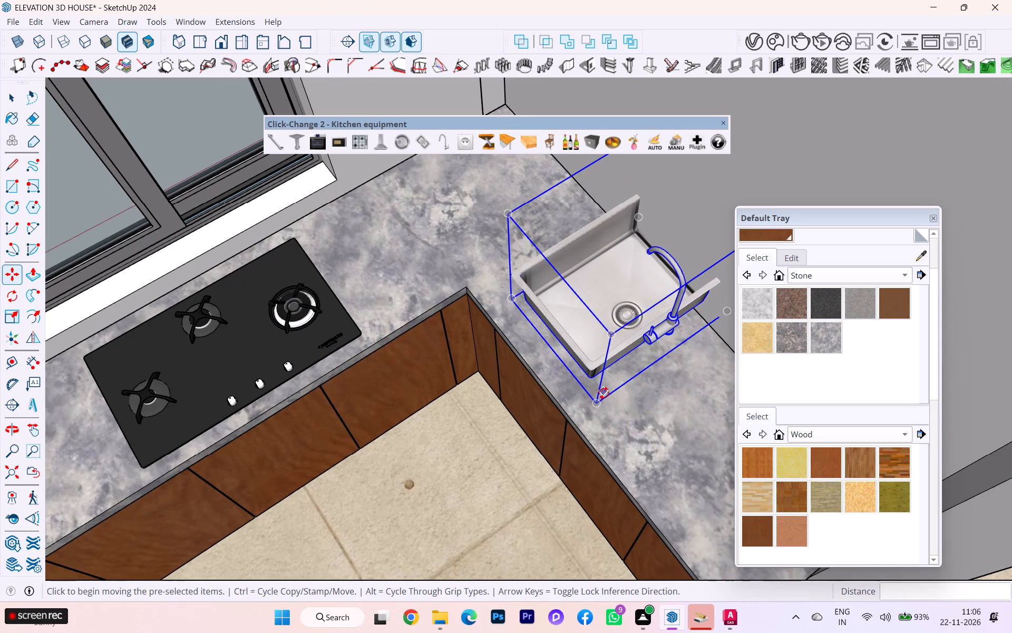
pyautogui.click(639, 385)
pyautogui.click(678, 360)
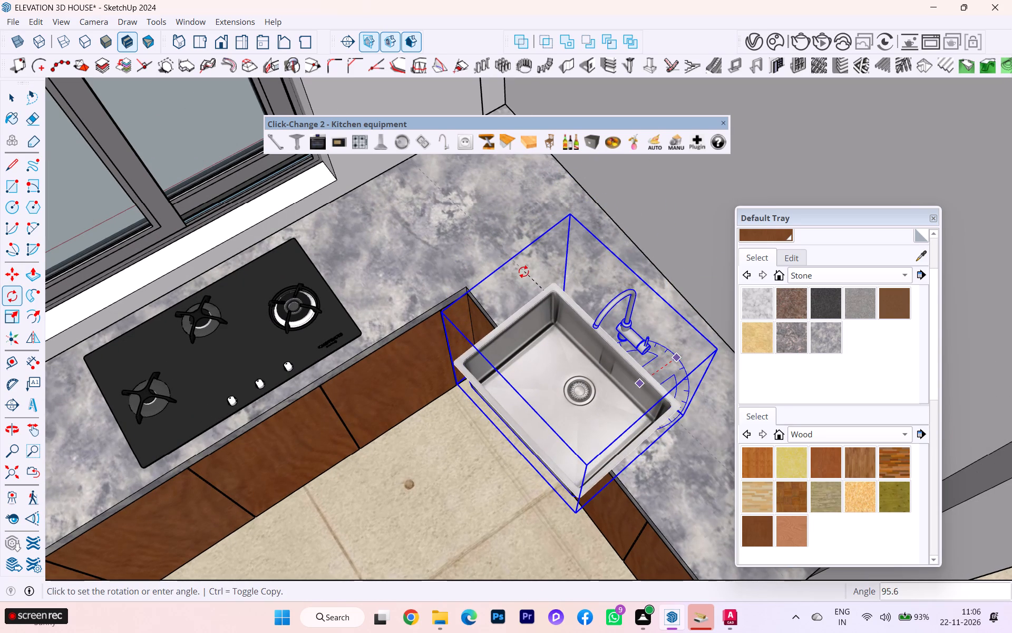
pyautogui.write('90')
pyautogui.press('Return')
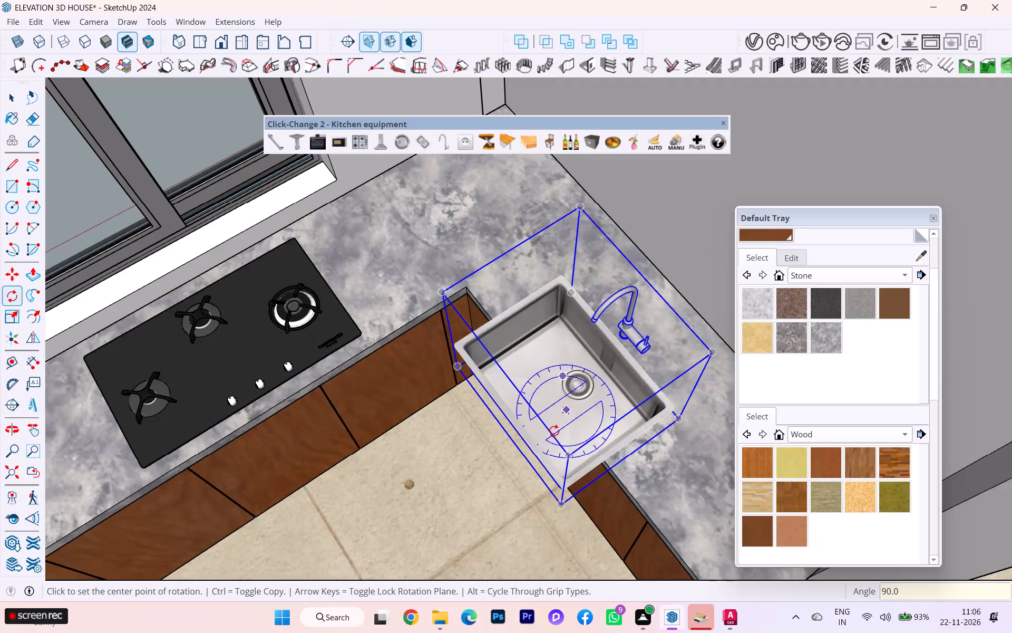
# Move the sink 8 7/16" along the red axis, from the cabinet fronts back over the countertop.
pyautogui.scroll(2, 540, 492)
pyautogui.scroll(-1, 540, 492)
pyautogui.scroll(6, 540, 492)
pyautogui.moveTo(587, 479); pyautogui.dragTo(534, 414, button='middle')
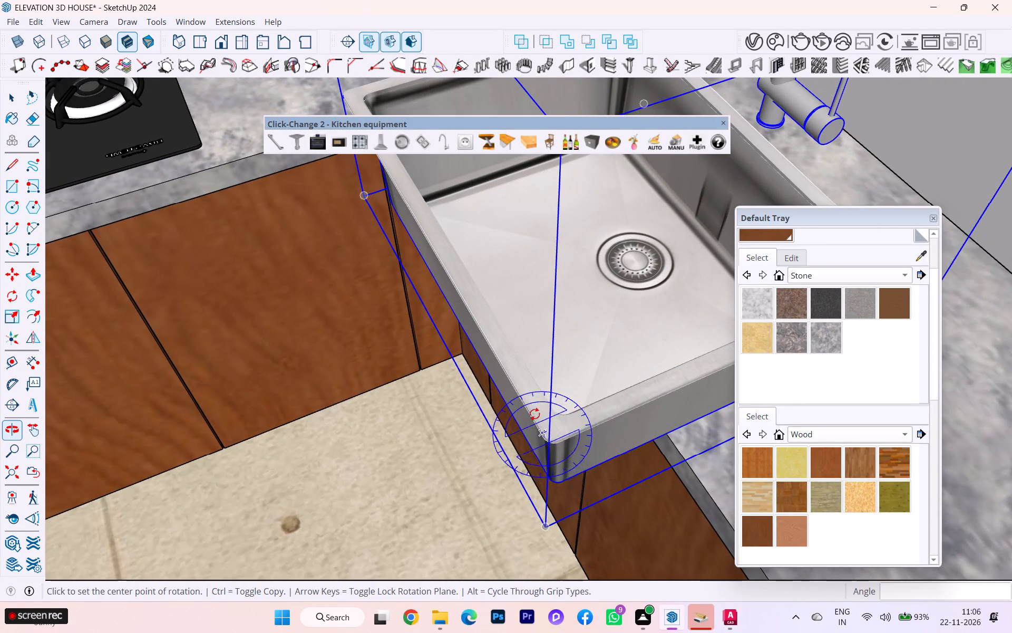
pyautogui.press('m')
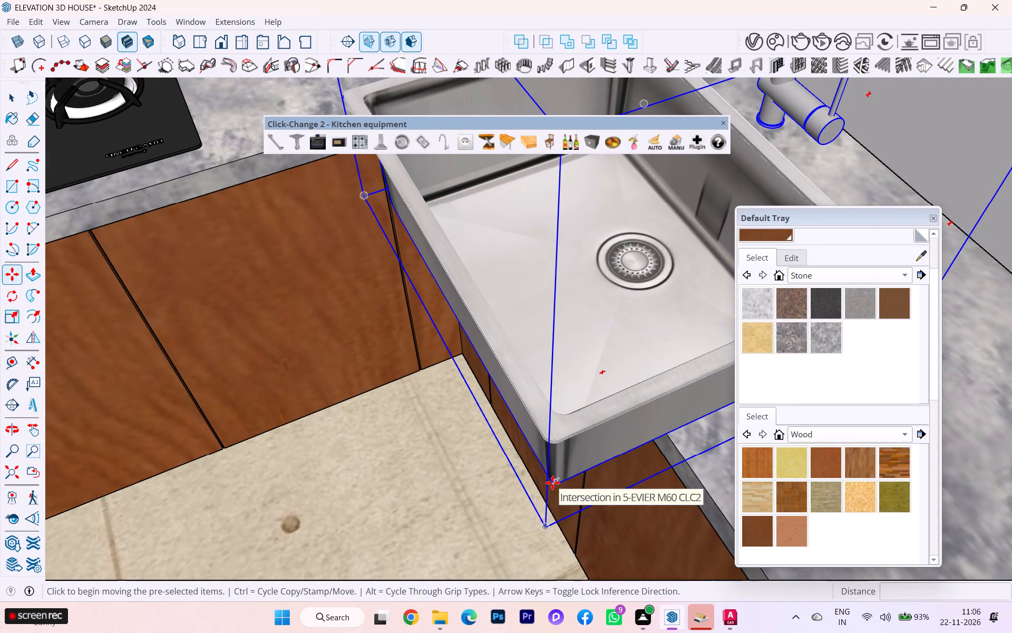
pyautogui.click(552, 483)
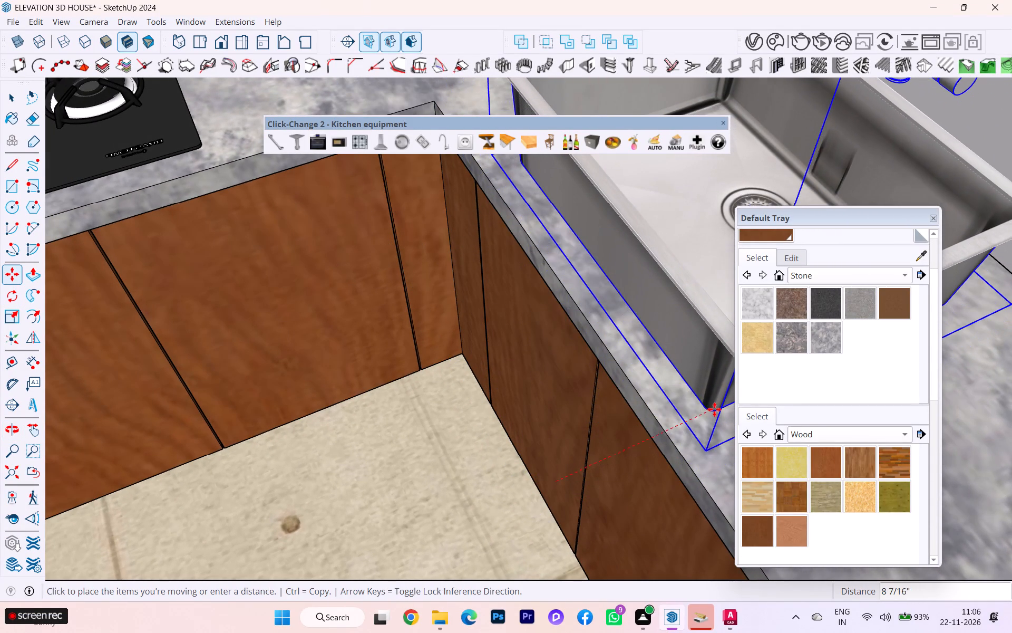
pyautogui.click(714, 409)
# Move the sink about 7 5/8" along the countertop's side run, parallel to its front edge and away from the inside corner.
pyautogui.scroll(-5, 470, 296)
pyautogui.moveTo(567, 323); pyautogui.dragTo(566, 273, button='middle')
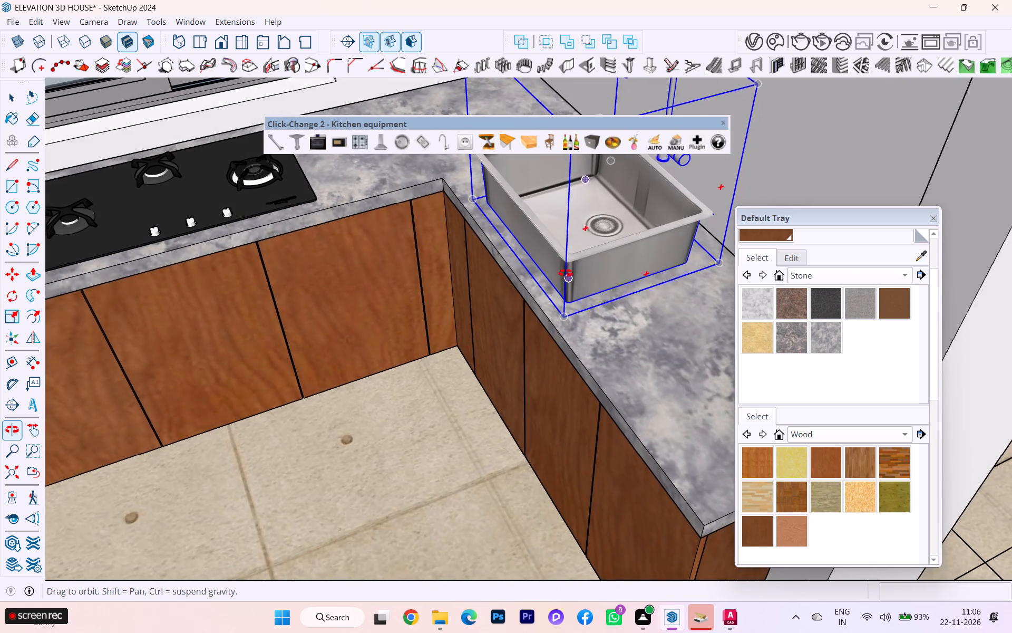
pyautogui.moveTo(566, 273); pyautogui.dragTo(565, 272, button='middle')
pyautogui.scroll(6, 585, 321)
pyautogui.scroll(-2, 576, 304)
pyautogui.scroll(2, 576, 300)
pyautogui.scroll(-1, 554, 278)
pyautogui.scroll(1, 554, 278)
pyautogui.scroll(-2, 554, 278)
pyautogui.scroll(1, 553, 278)
pyautogui.click(553, 277)
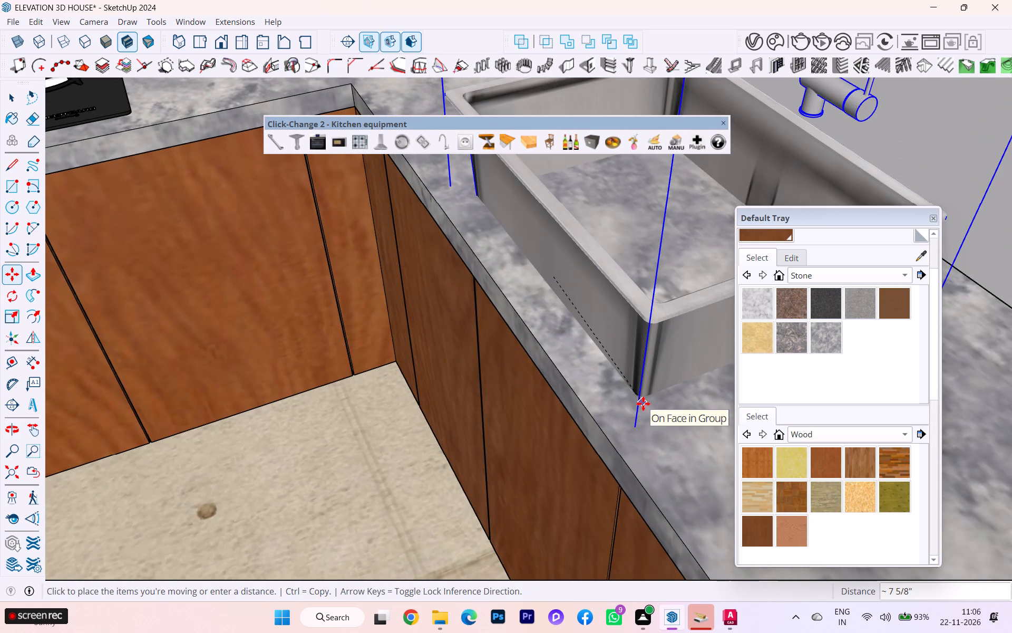
pyautogui.click(643, 404)
# Fine-tune the sink's position between the wall and the countertop's front edge, raising its basin clear of the stone.
pyautogui.click(642, 399)
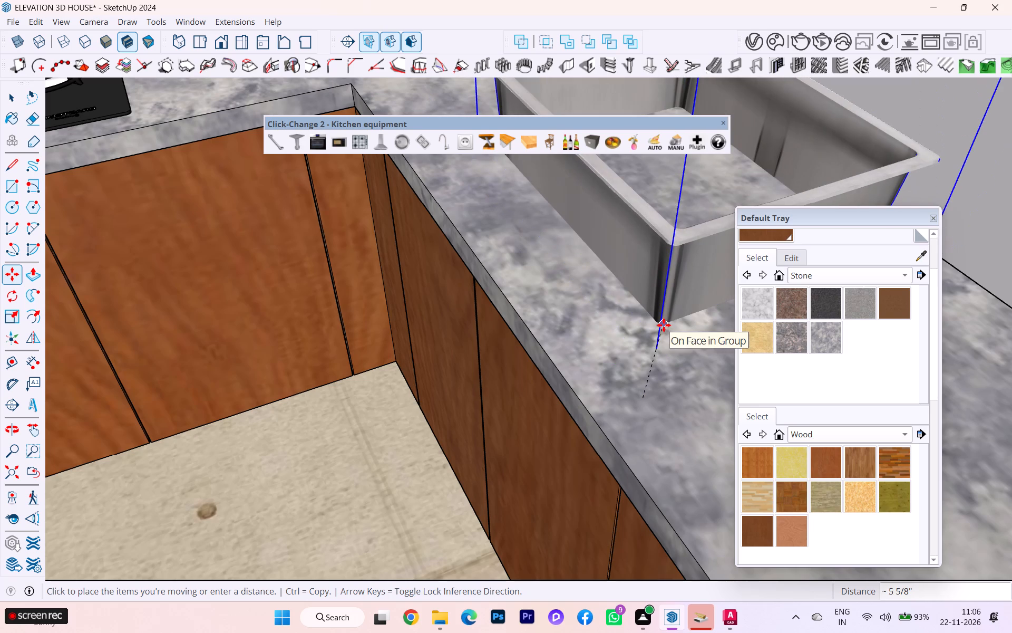
pyautogui.click(668, 311)
pyautogui.scroll(-8, 627, 357)
pyautogui.moveTo(604, 369); pyautogui.dragTo(614, 420, button='middle')
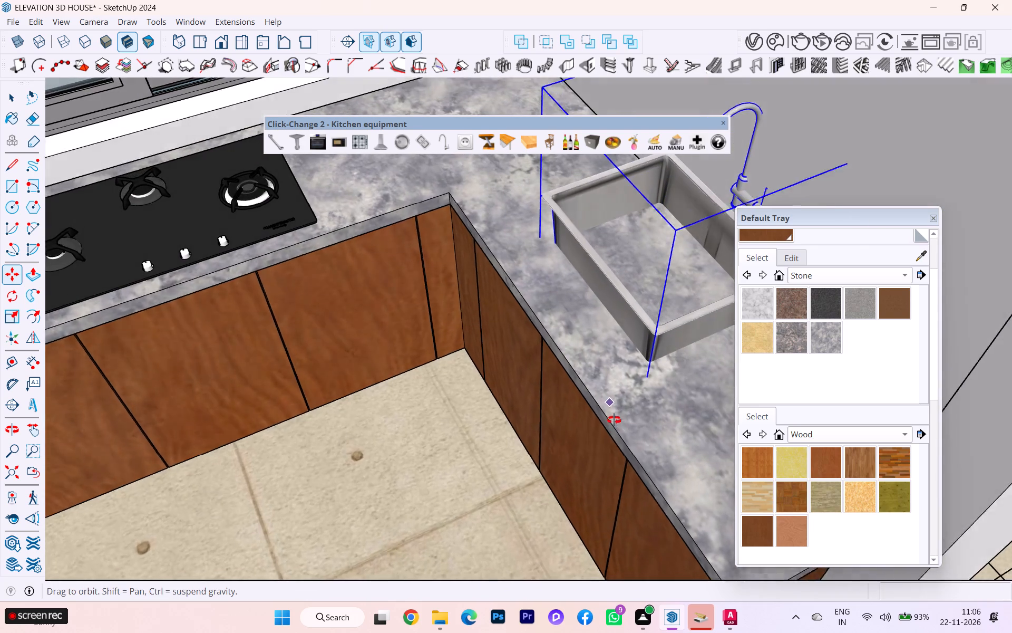
pyautogui.moveTo(614, 420); pyautogui.dragTo(624, 453, button='middle')
pyautogui.click(668, 372)
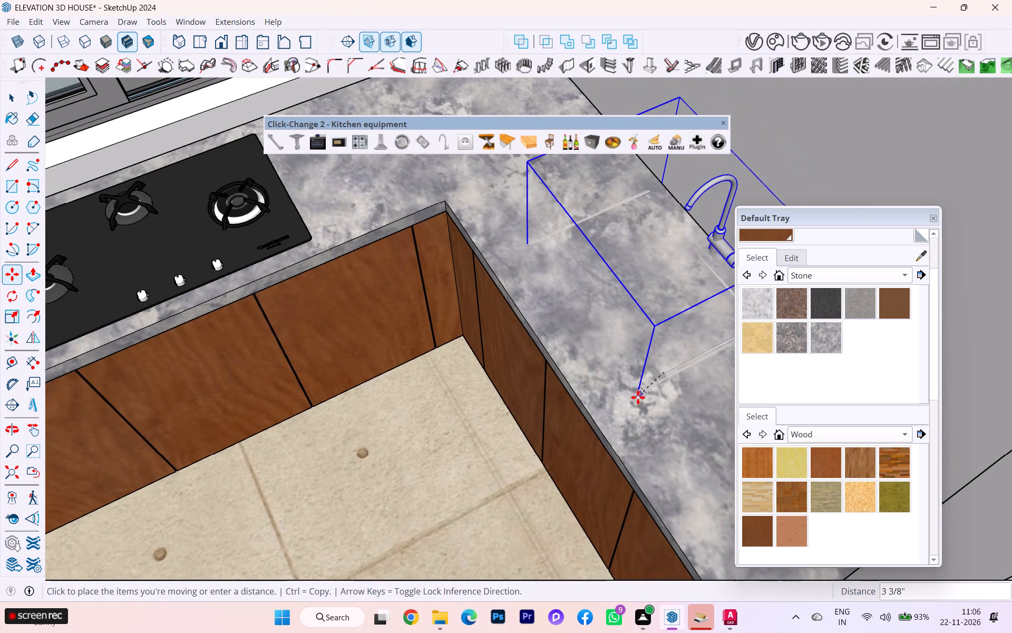
pyautogui.click(615, 398)
pyautogui.click(614, 400)
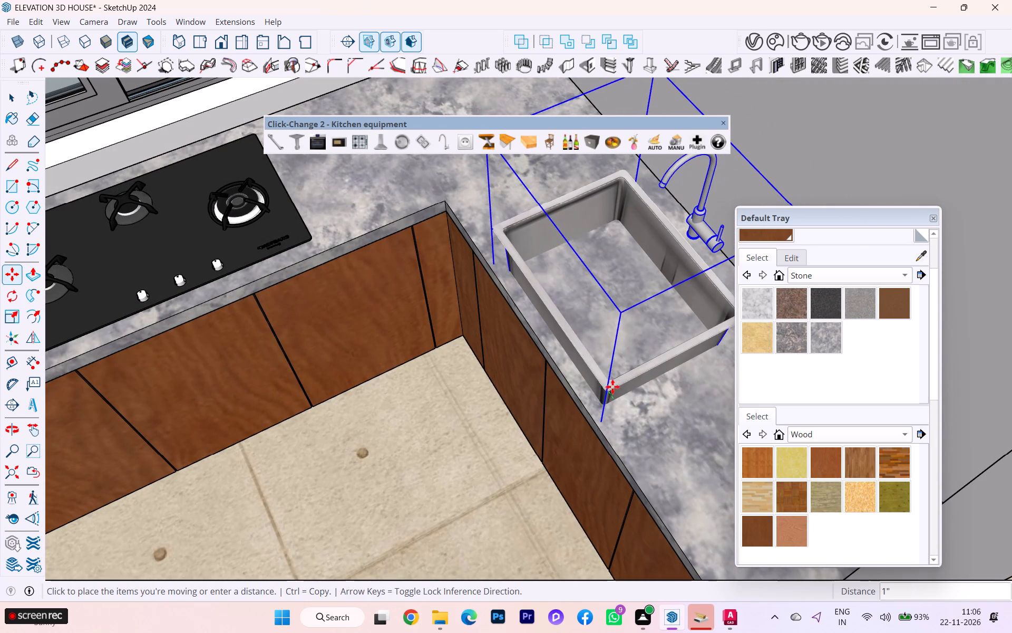
pyautogui.click(620, 365)
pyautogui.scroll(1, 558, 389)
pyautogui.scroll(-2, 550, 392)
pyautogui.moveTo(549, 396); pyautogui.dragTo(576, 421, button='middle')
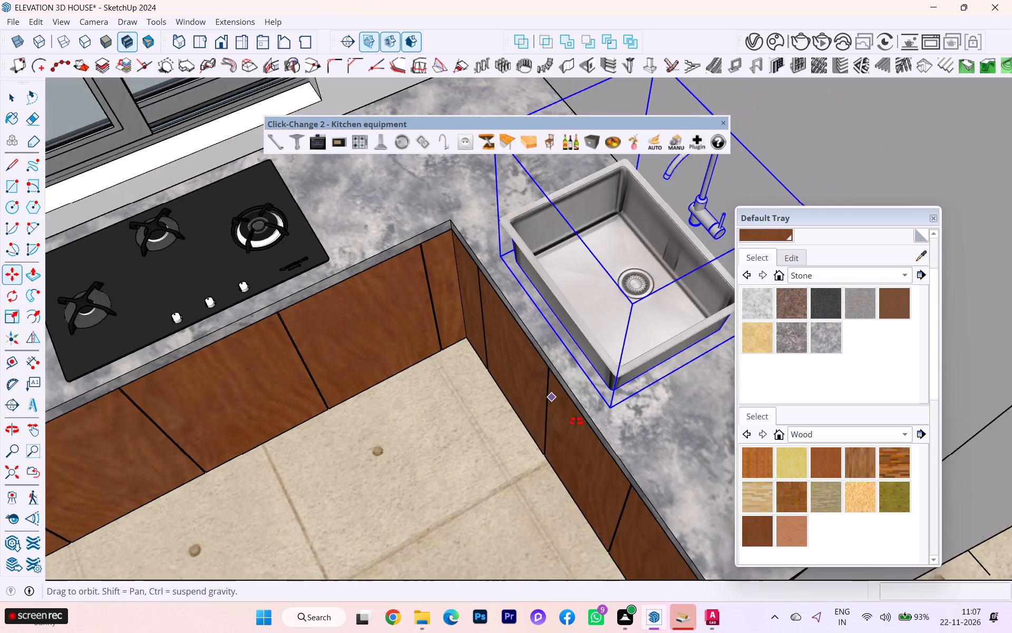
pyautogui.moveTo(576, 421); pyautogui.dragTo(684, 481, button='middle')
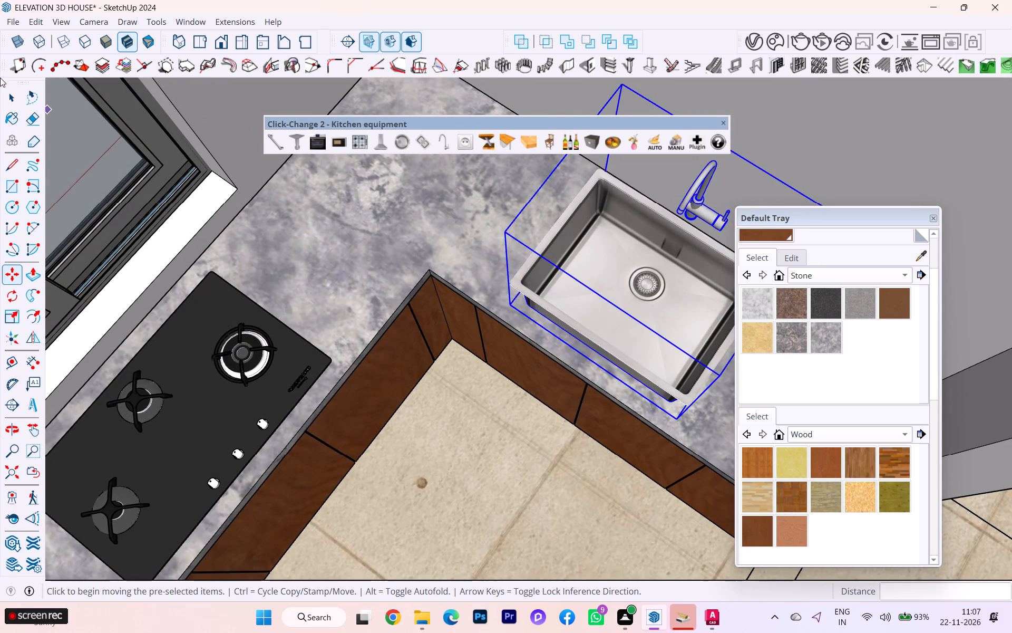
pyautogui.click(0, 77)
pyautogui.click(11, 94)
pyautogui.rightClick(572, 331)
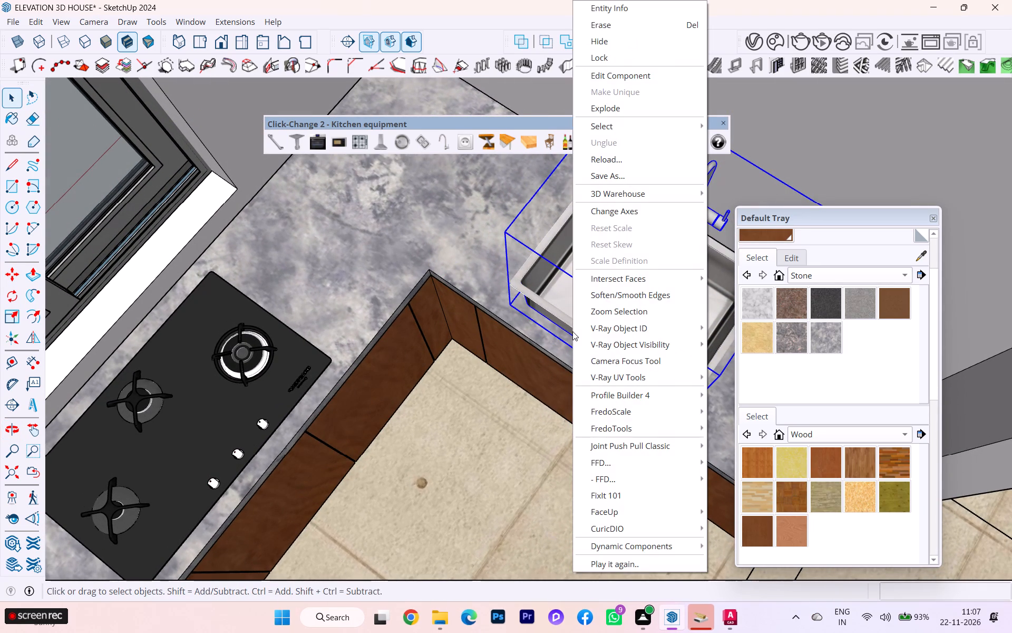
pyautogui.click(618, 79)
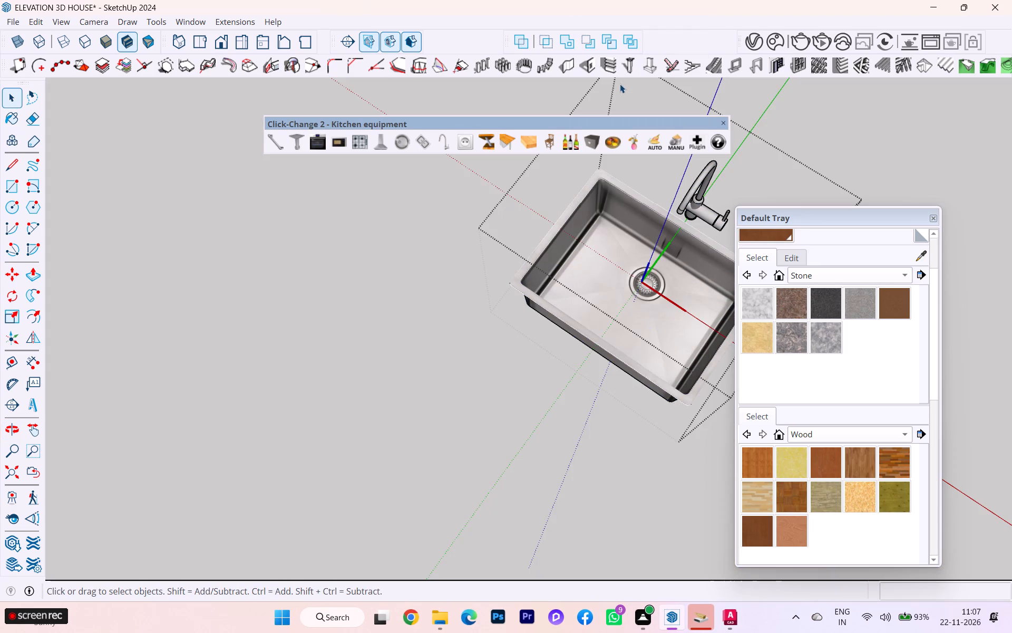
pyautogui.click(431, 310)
# Explode the component containing the sink and faucet.
pyautogui.click(521, 281)
pyautogui.rightClick(522, 281)
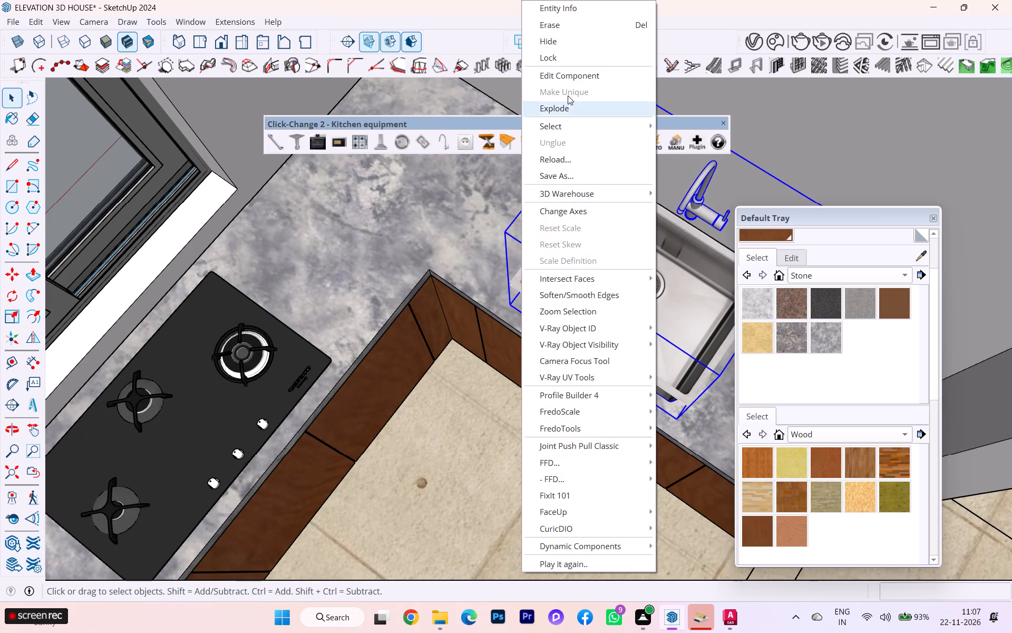
pyautogui.click(557, 109)
# Begin making the exploded sink geometry a component, glued to Horizontal with Cut opening enabled.
pyautogui.rightClick(548, 261)
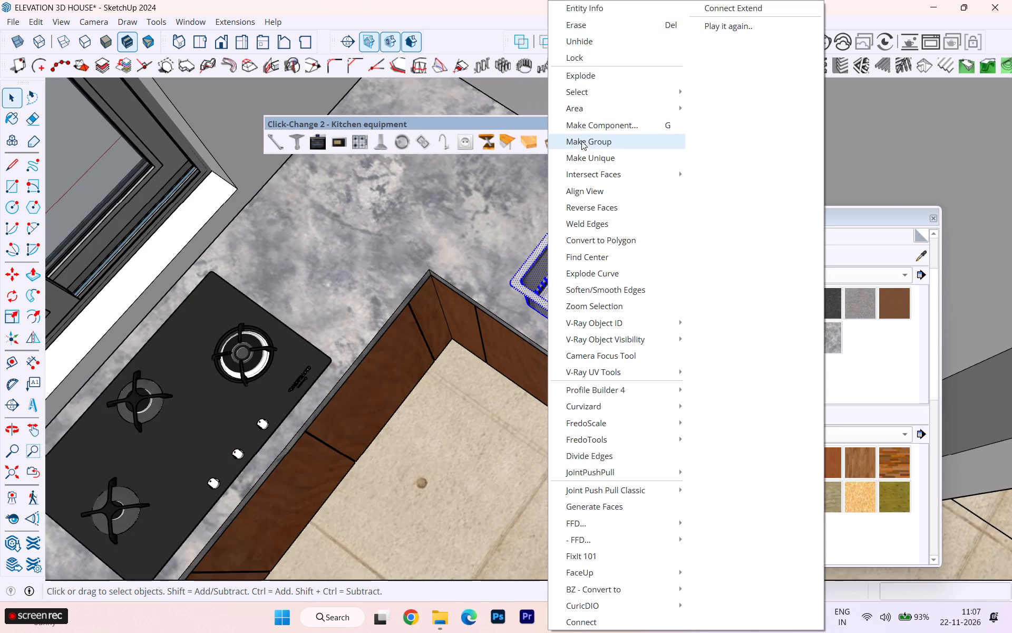
pyautogui.click(591, 125)
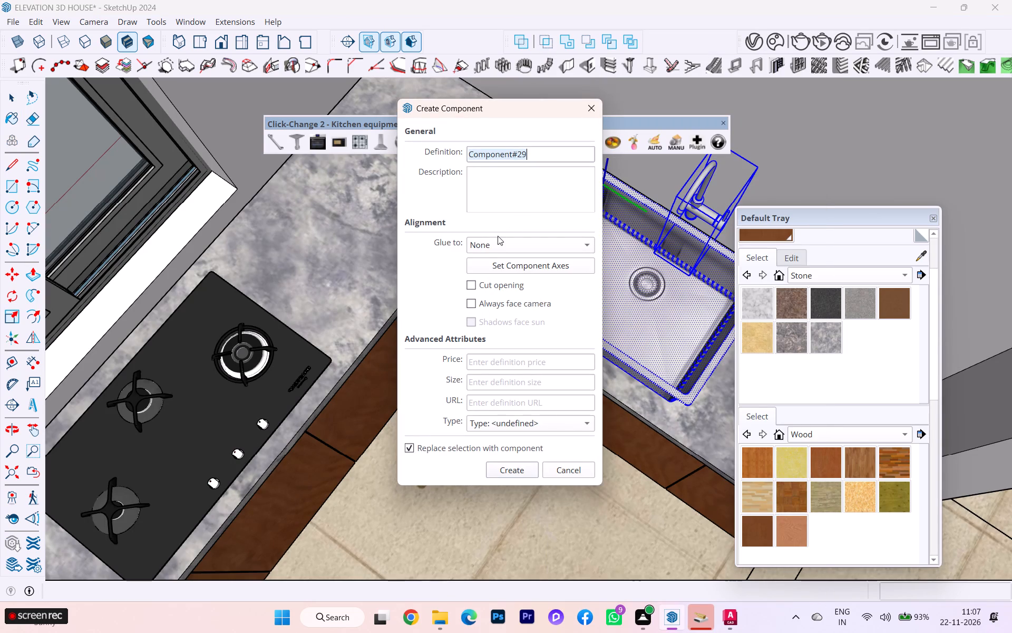
pyautogui.click(492, 243)
pyautogui.click(491, 277)
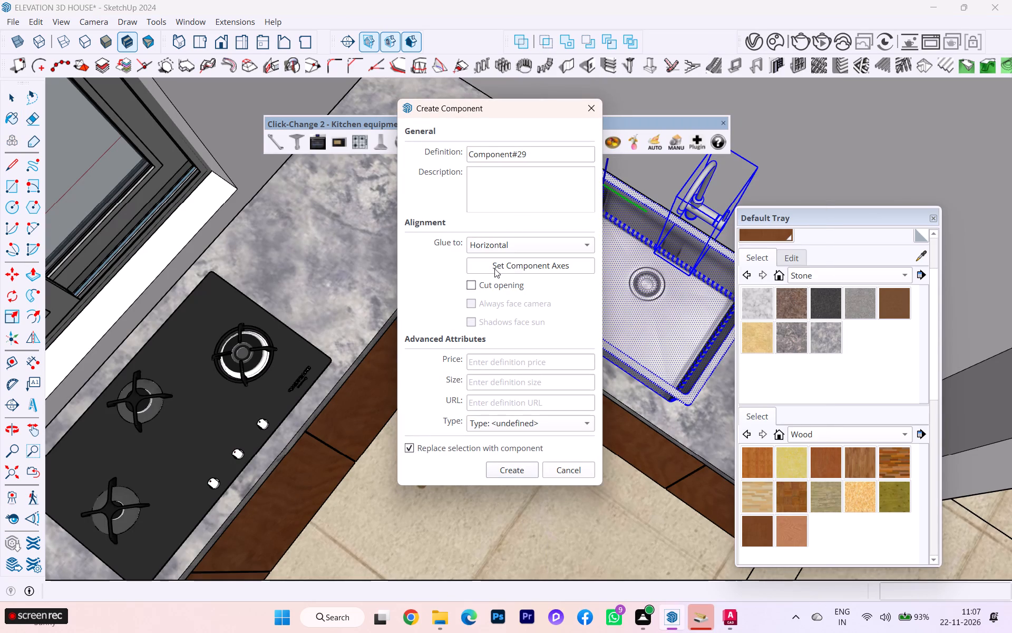
pyautogui.click(490, 280)
# Set the component origin at the rim's front corner, red axis along the short side, green along the long front side, and create the component.
pyautogui.click(504, 262)
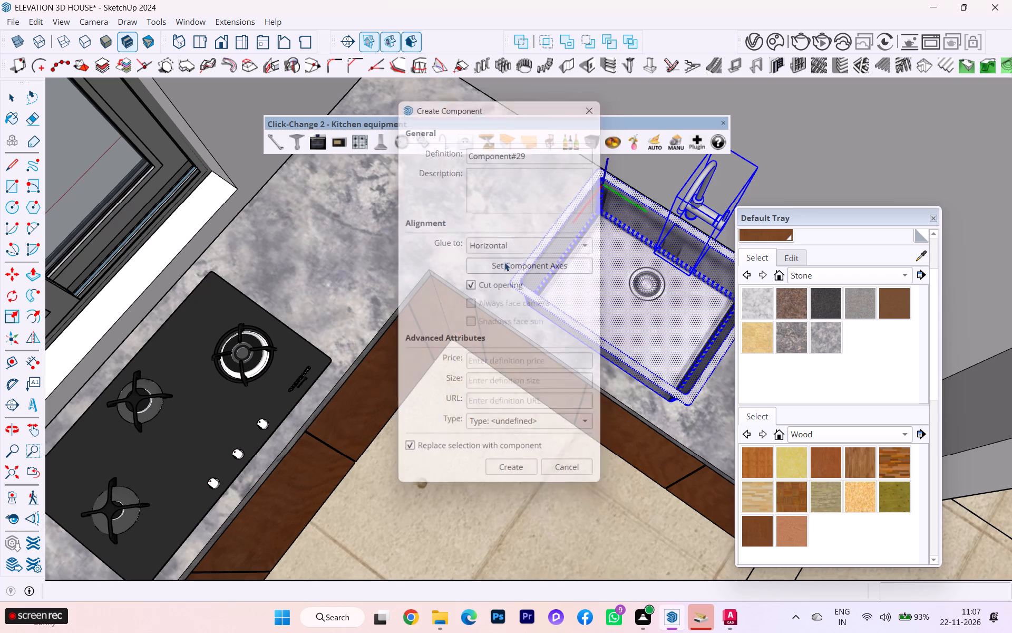
pyautogui.scroll(-3, 591, 347)
pyautogui.scroll(5, 639, 368)
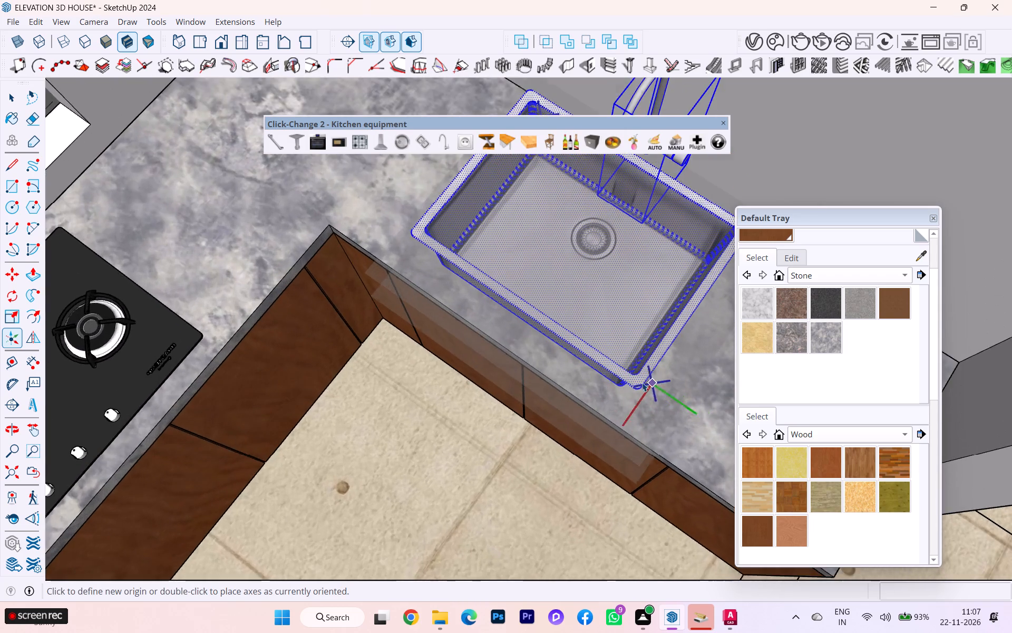
pyautogui.scroll(3, 632, 381)
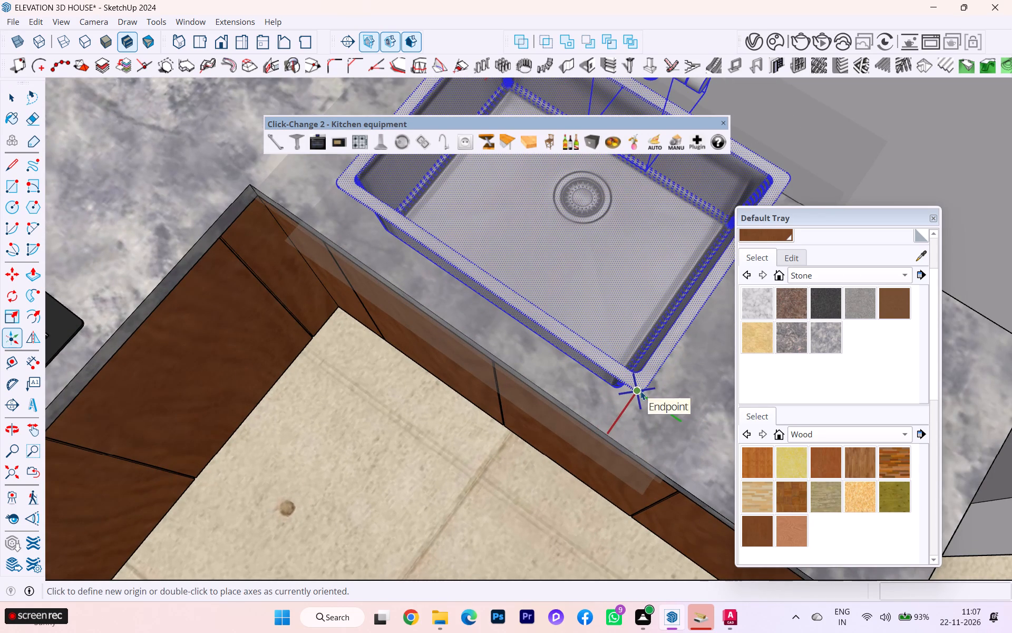
pyautogui.click(640, 391)
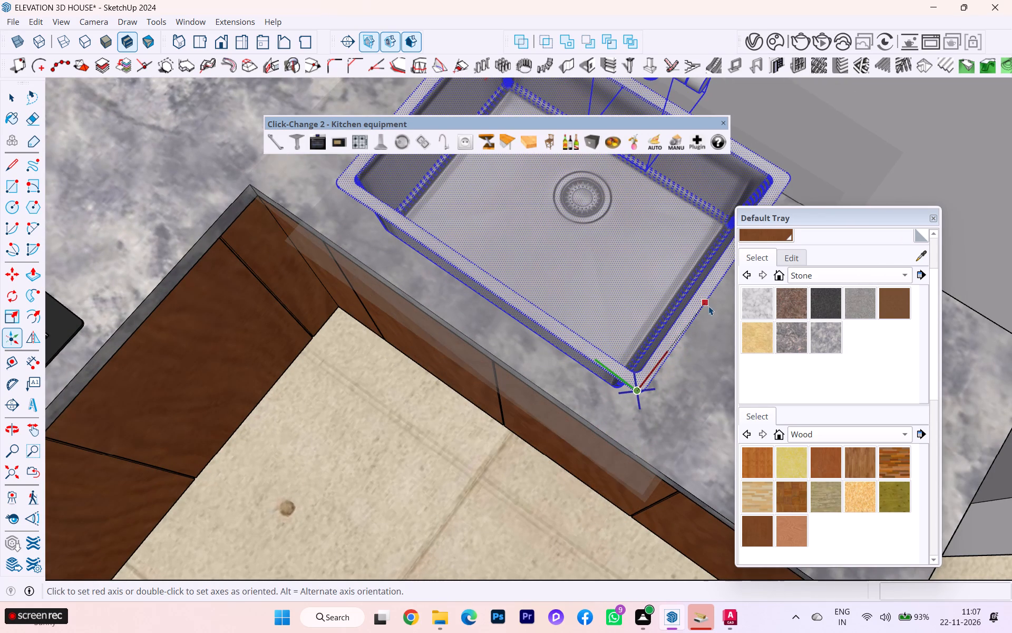
pyautogui.click(705, 291)
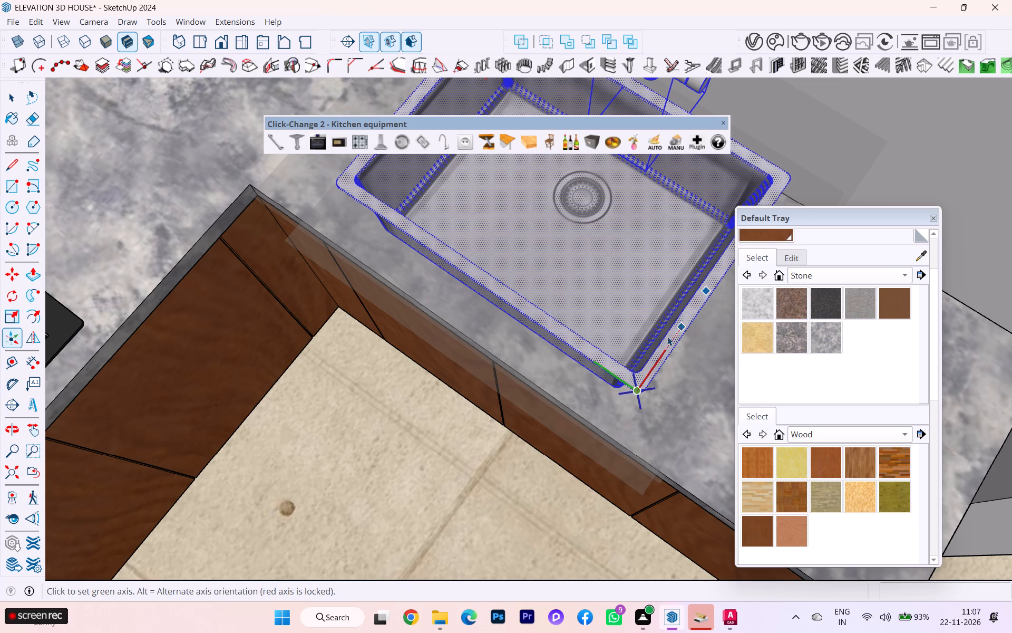
pyautogui.click(530, 313)
pyautogui.click(503, 468)
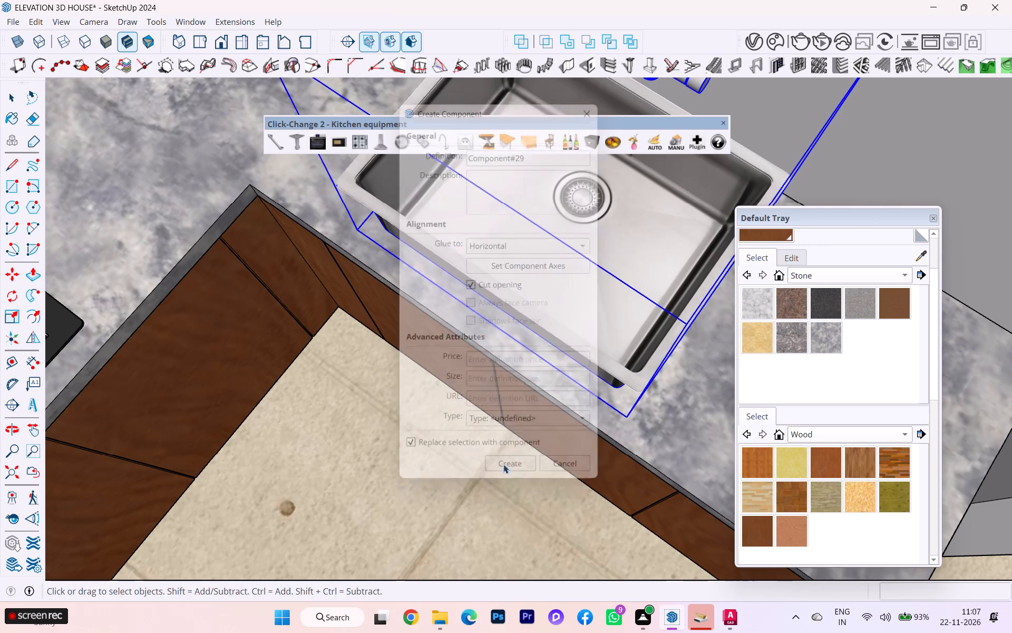
# Move the new sink component by its front rim corner onto the countertop surface.
pyautogui.scroll(-3, 620, 389)
pyautogui.moveTo(581, 318); pyautogui.dragTo(533, 236, button='middle')
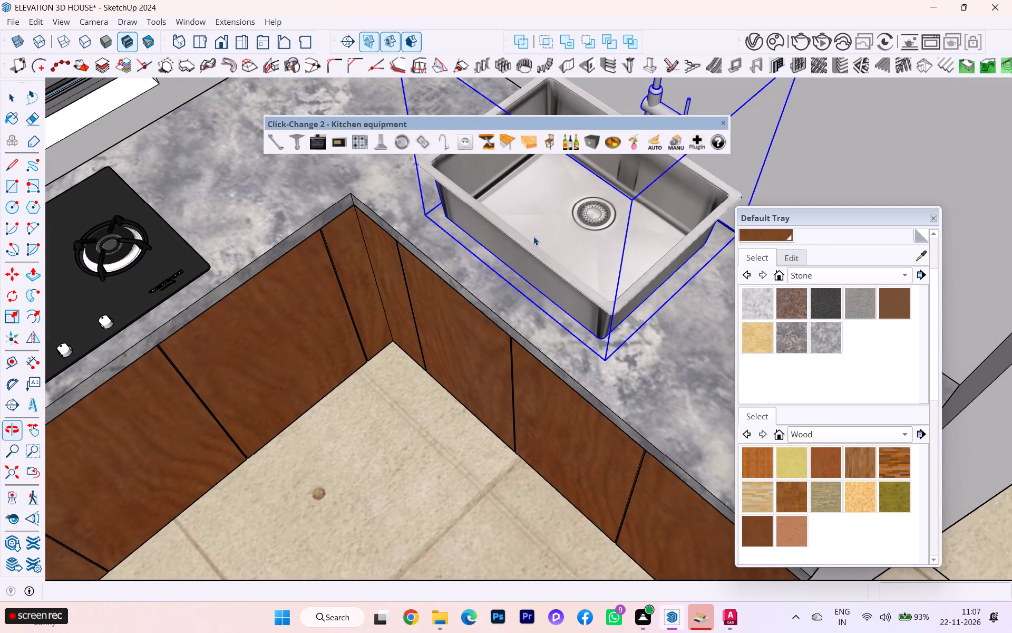
pyautogui.press('m')
pyautogui.scroll(2, 611, 322)
pyautogui.scroll(-1, 611, 322)
pyautogui.scroll(2, 611, 322)
pyautogui.click(611, 313)
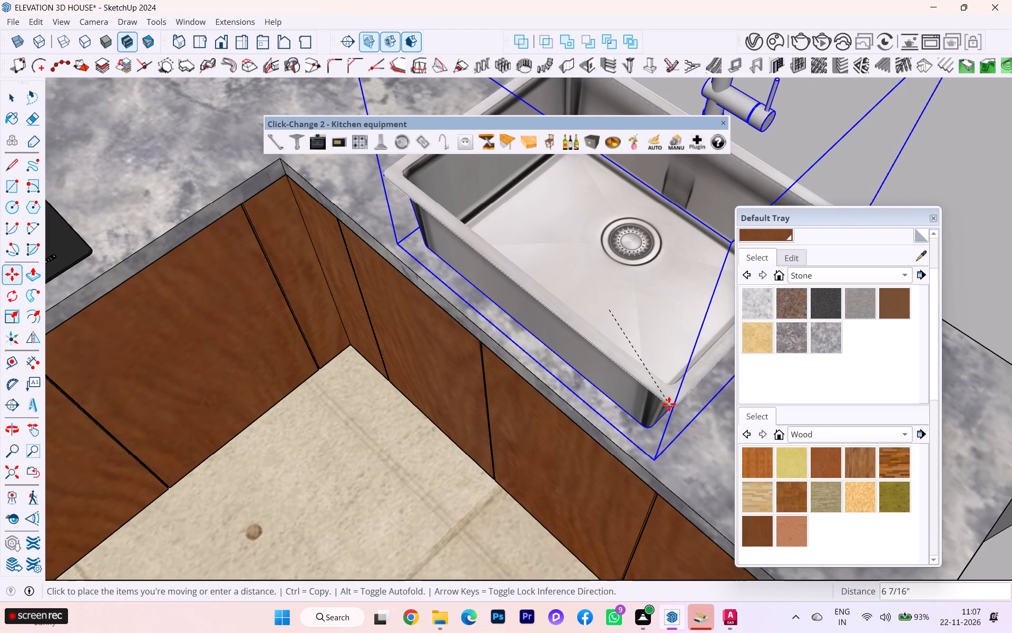
pyautogui.press('Up')
pyautogui.click(694, 416)
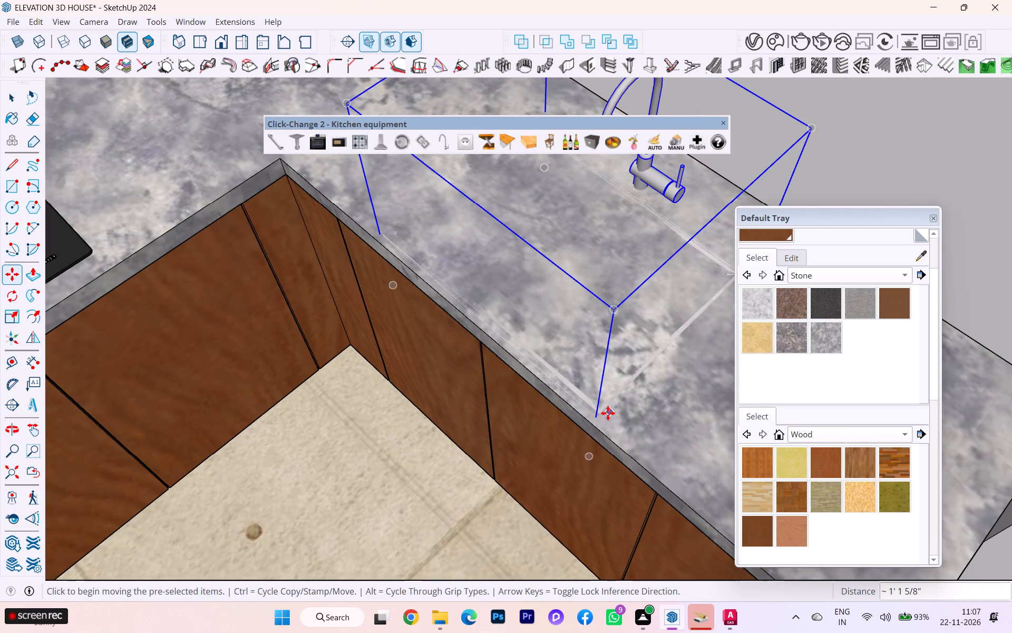
# Move the sink about 9 5/16" along the green axis, parallel to the countertop's front edge and away from the inside corner.
pyautogui.click(605, 411)
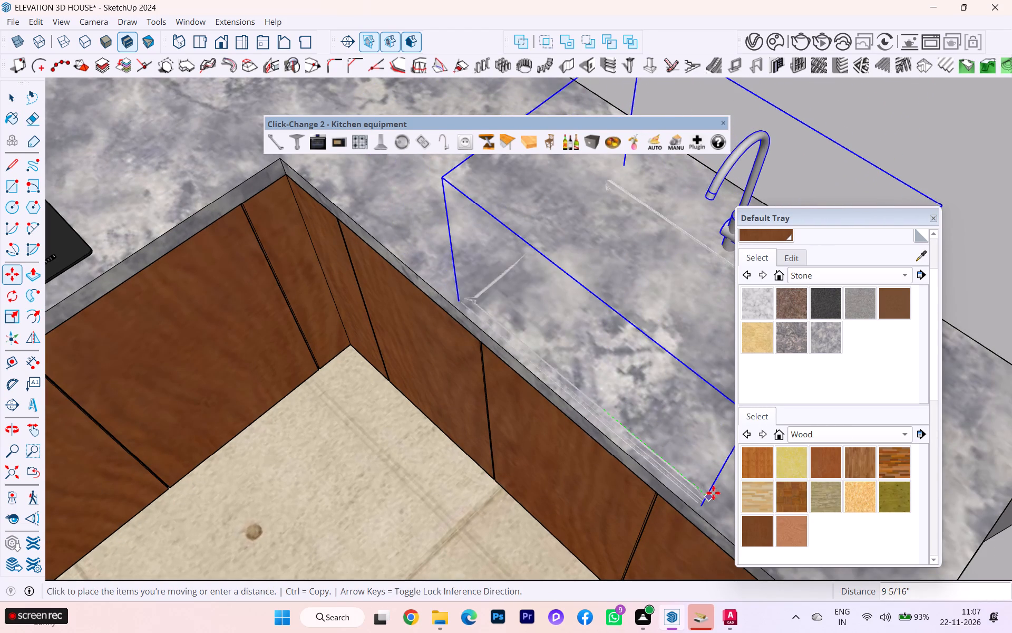
pyautogui.click(714, 493)
# Move the sink a further 8" along the countertop toward its open end.
pyautogui.scroll(1, 505, 329)
pyautogui.scroll(-2, 490, 323)
pyautogui.moveTo(498, 346); pyautogui.dragTo(648, 378, button='middle')
pyautogui.scroll(-1, 361, 295)
pyautogui.scroll(2, 358, 295)
pyautogui.scroll(-5, 355, 296)
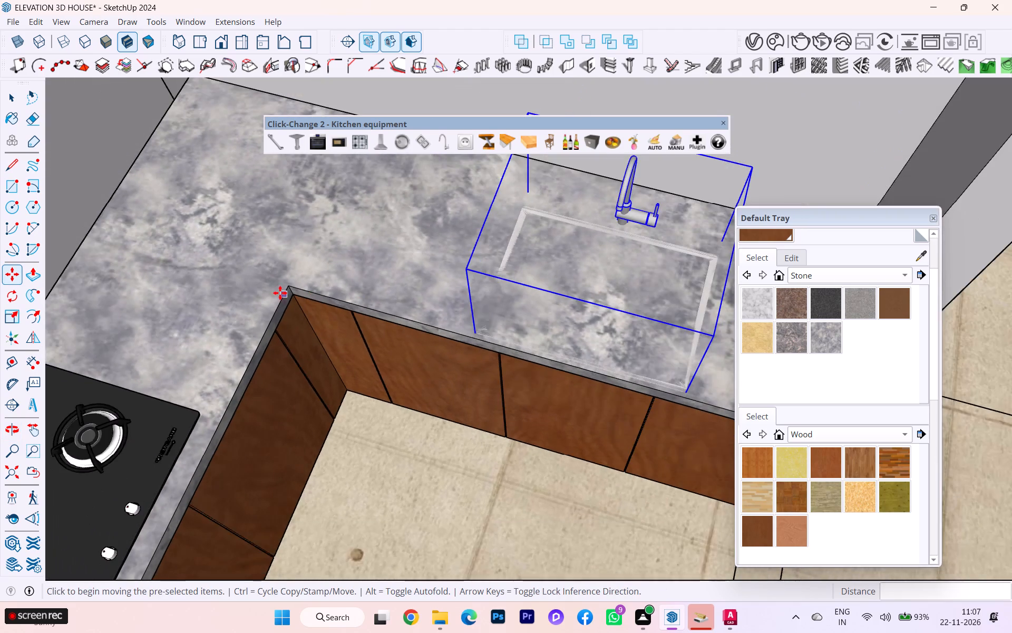
pyautogui.scroll(-5, 276, 291)
pyautogui.scroll(4, 611, 334)
pyautogui.click(502, 358)
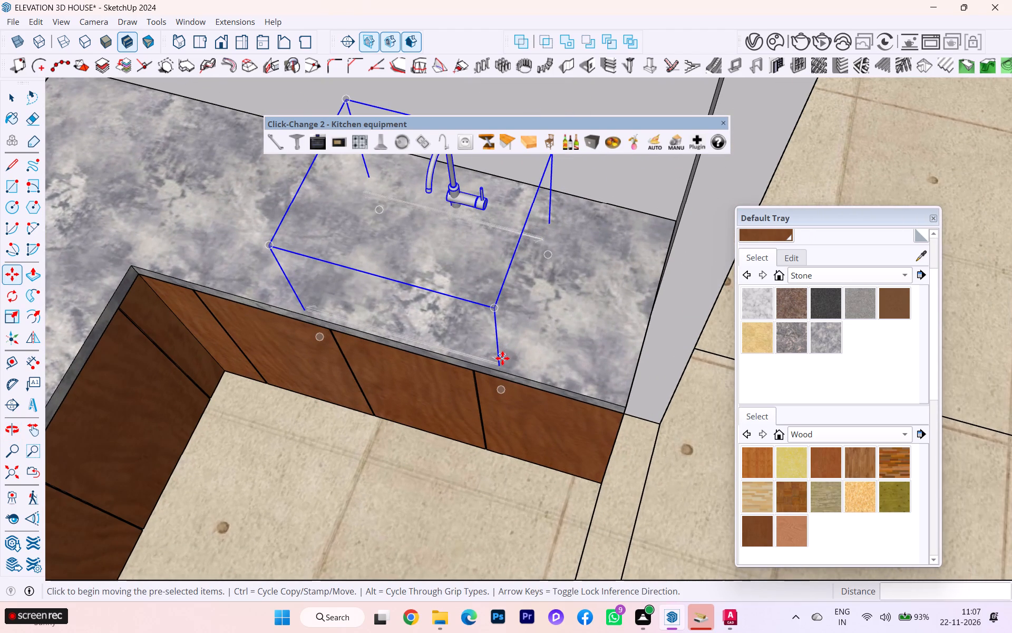
pyautogui.click(571, 380)
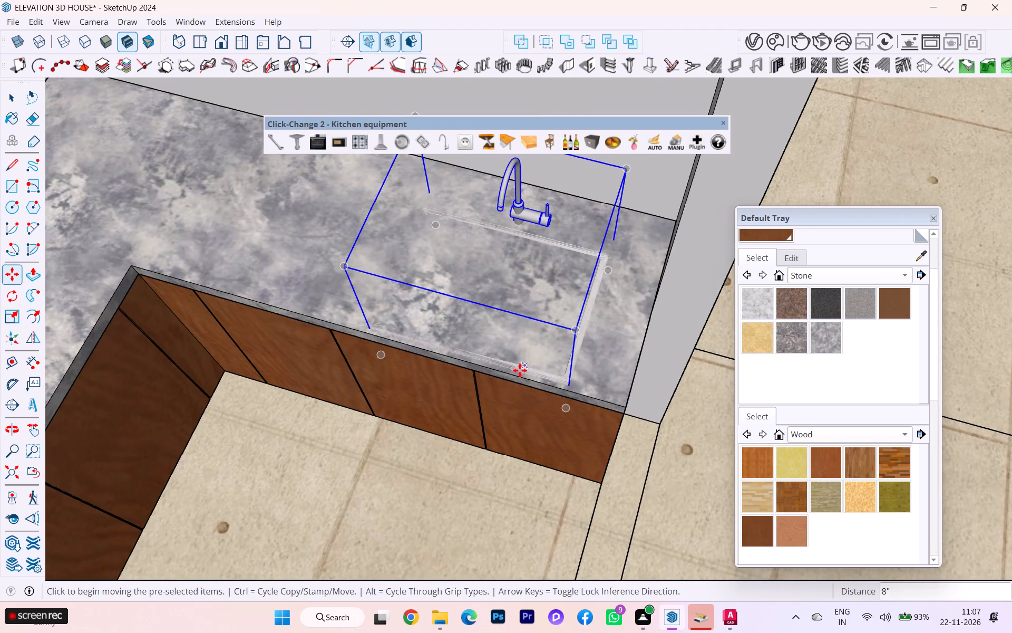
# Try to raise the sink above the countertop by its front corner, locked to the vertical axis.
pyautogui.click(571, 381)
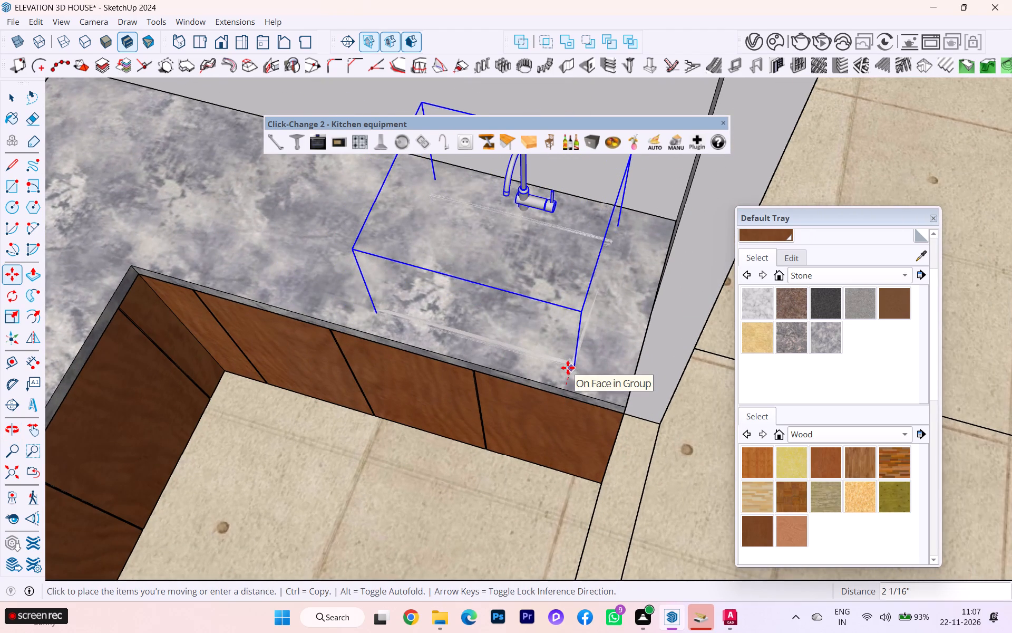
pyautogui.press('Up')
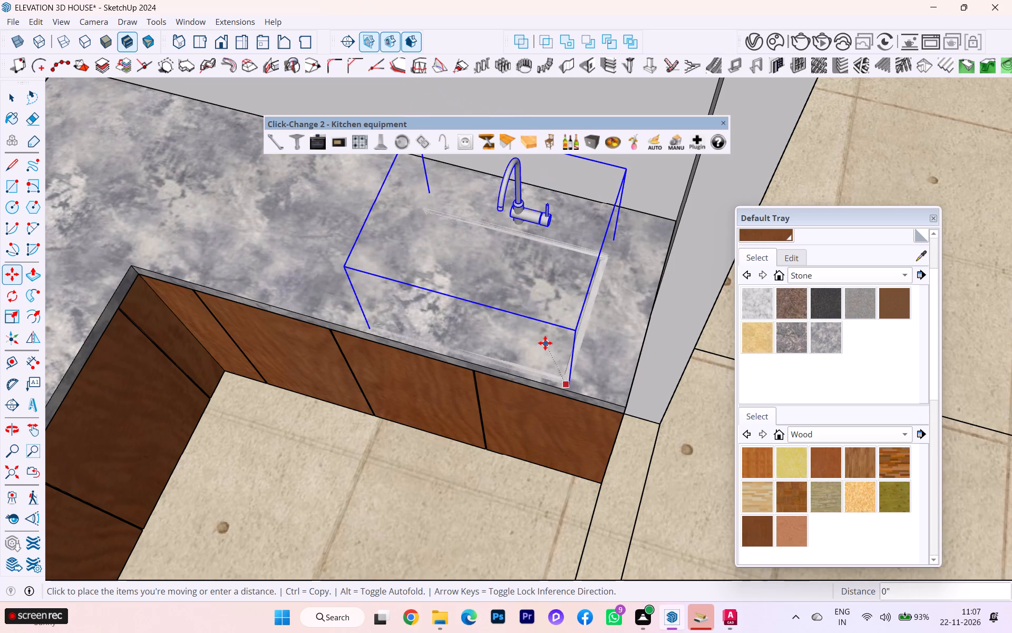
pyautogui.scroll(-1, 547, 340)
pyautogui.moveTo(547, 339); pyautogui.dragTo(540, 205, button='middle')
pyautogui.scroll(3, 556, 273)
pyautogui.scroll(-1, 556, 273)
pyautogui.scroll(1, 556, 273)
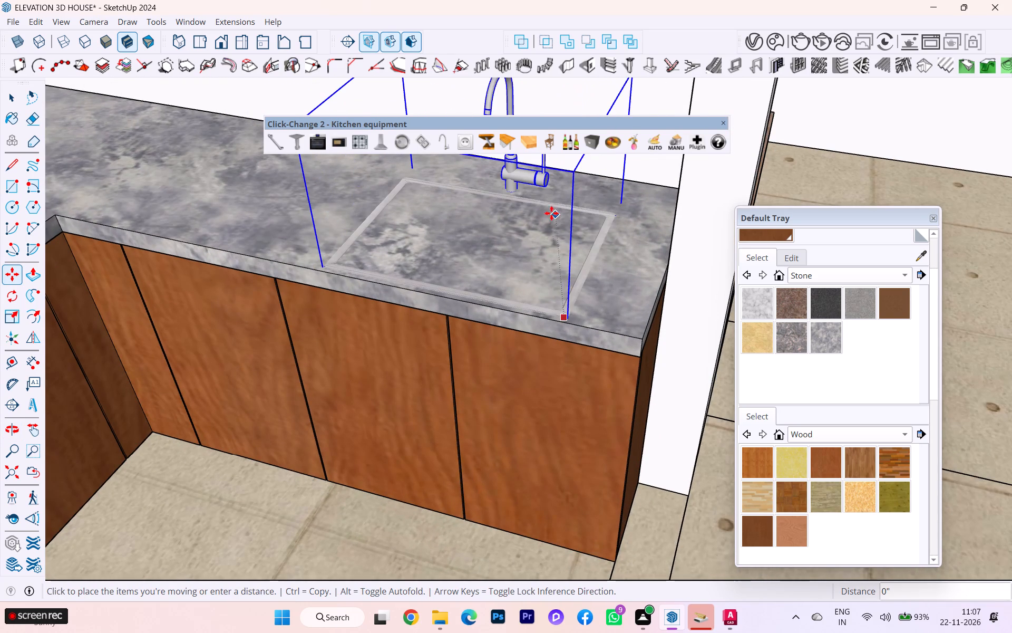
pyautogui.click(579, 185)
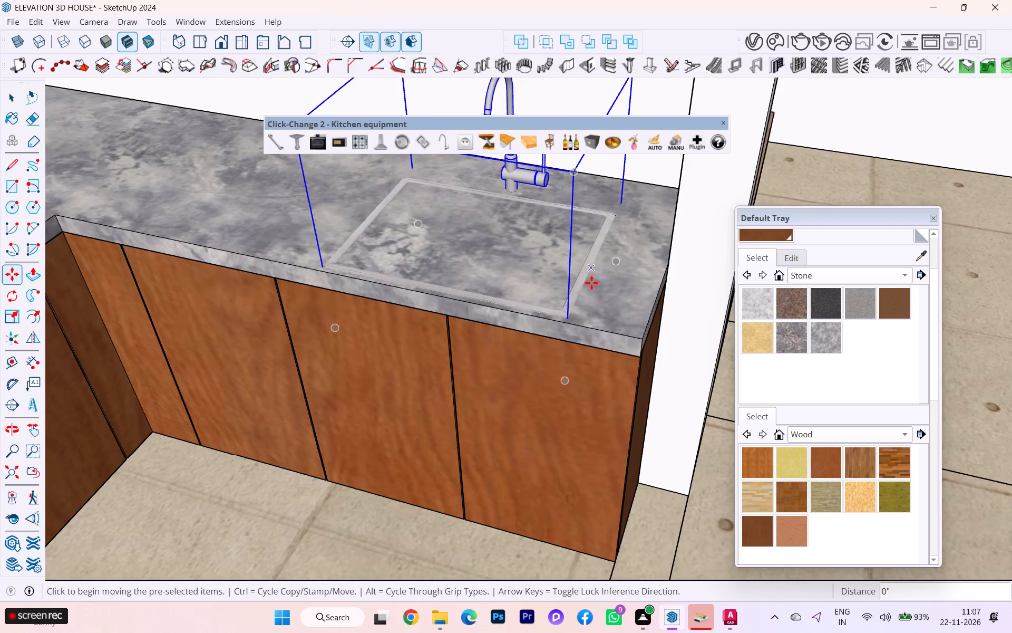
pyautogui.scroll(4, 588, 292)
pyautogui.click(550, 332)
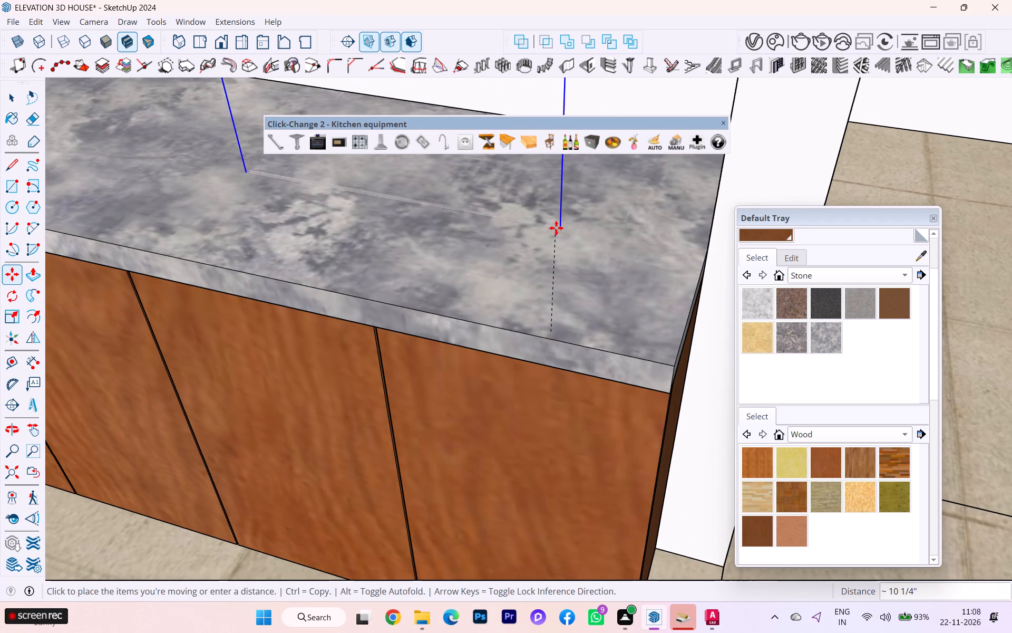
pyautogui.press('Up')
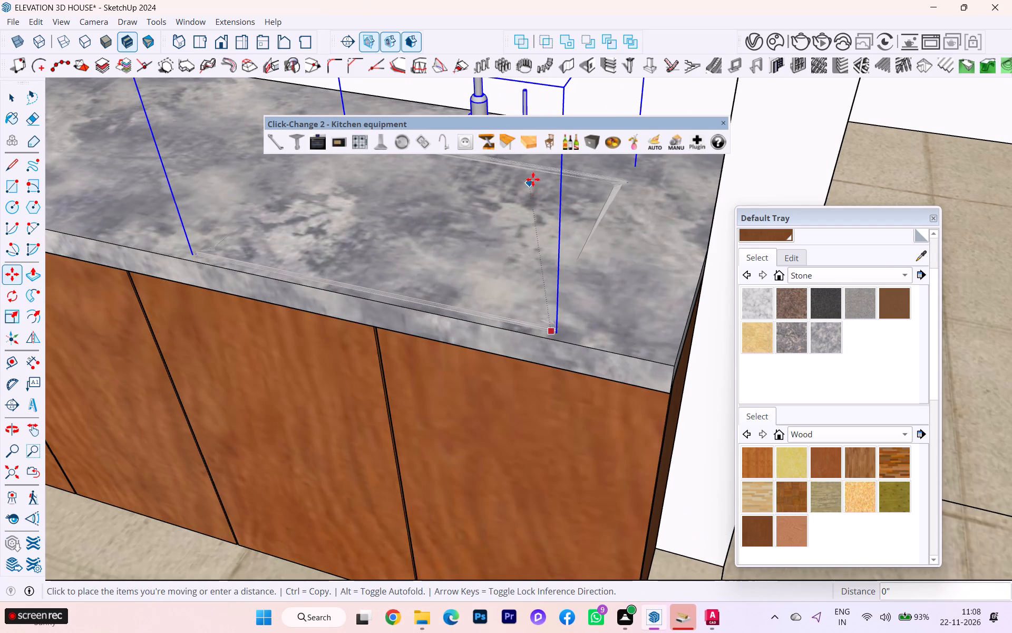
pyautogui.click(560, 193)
# Move the sink by its front corner across the countertop toward the front edge.
pyautogui.scroll(-1, 568, 283)
pyautogui.moveTo(591, 333); pyautogui.dragTo(609, 457, button='middle')
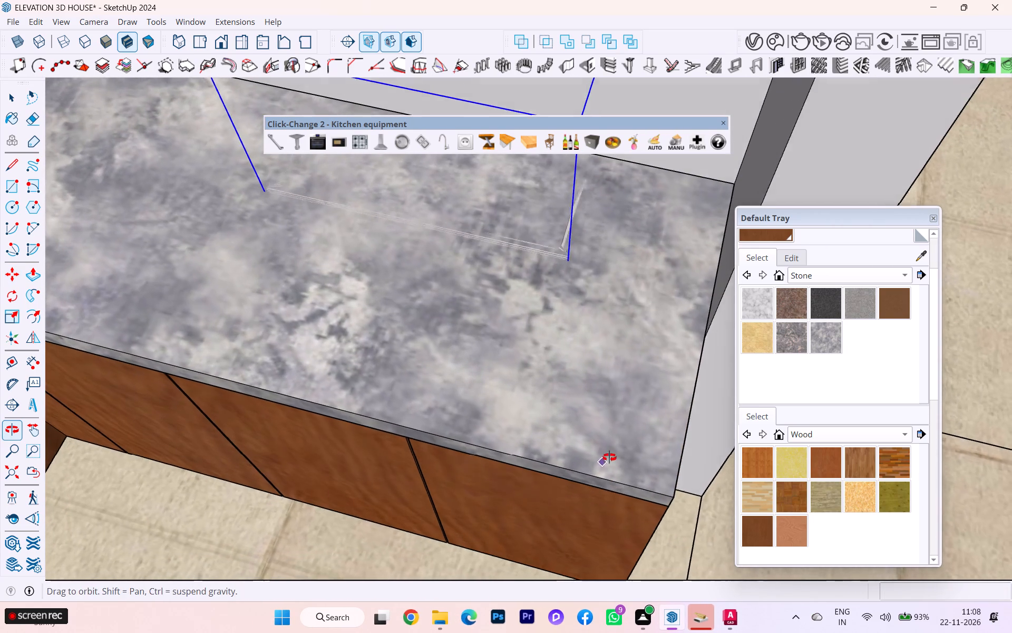
pyautogui.moveTo(609, 457); pyautogui.dragTo(609, 459, button='middle')
pyautogui.click(565, 257)
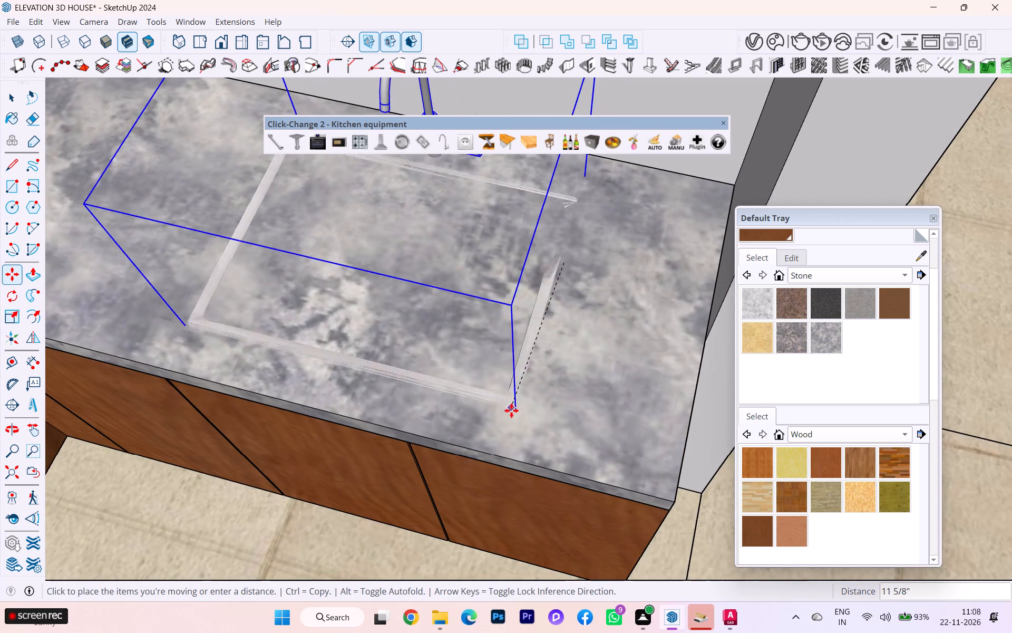
pyautogui.click(505, 442)
# Move the sink by its front corner about 5 1/8" back from the countertop's front edge.
pyautogui.scroll(-2, 483, 331)
pyautogui.moveTo(480, 313); pyautogui.dragTo(451, 174, button='middle')
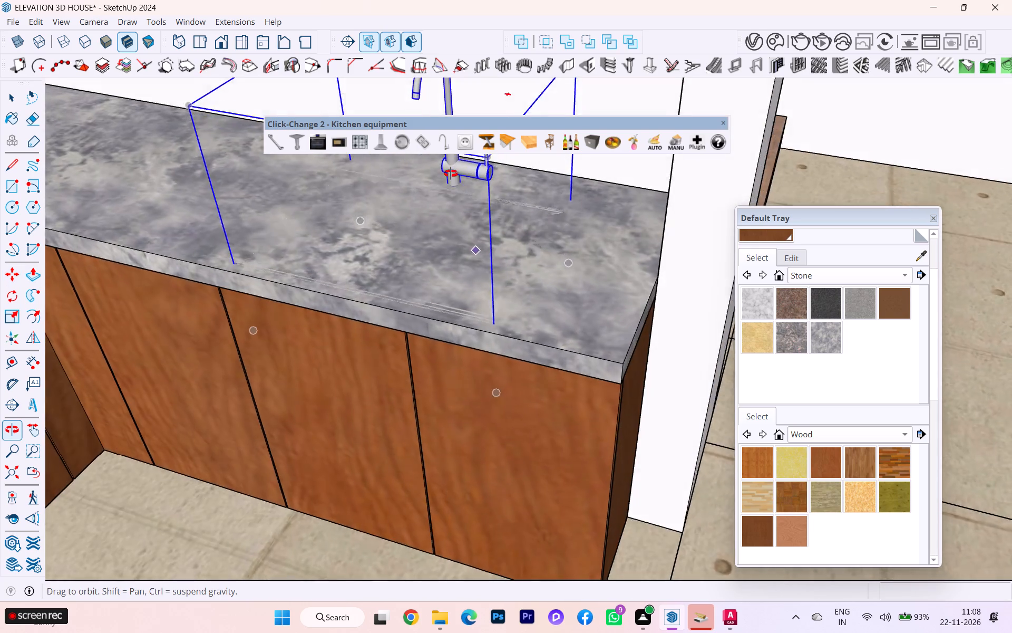
pyautogui.moveTo(451, 174); pyautogui.dragTo(447, 160, button='middle')
pyautogui.scroll(1, 486, 260)
pyautogui.click(490, 312)
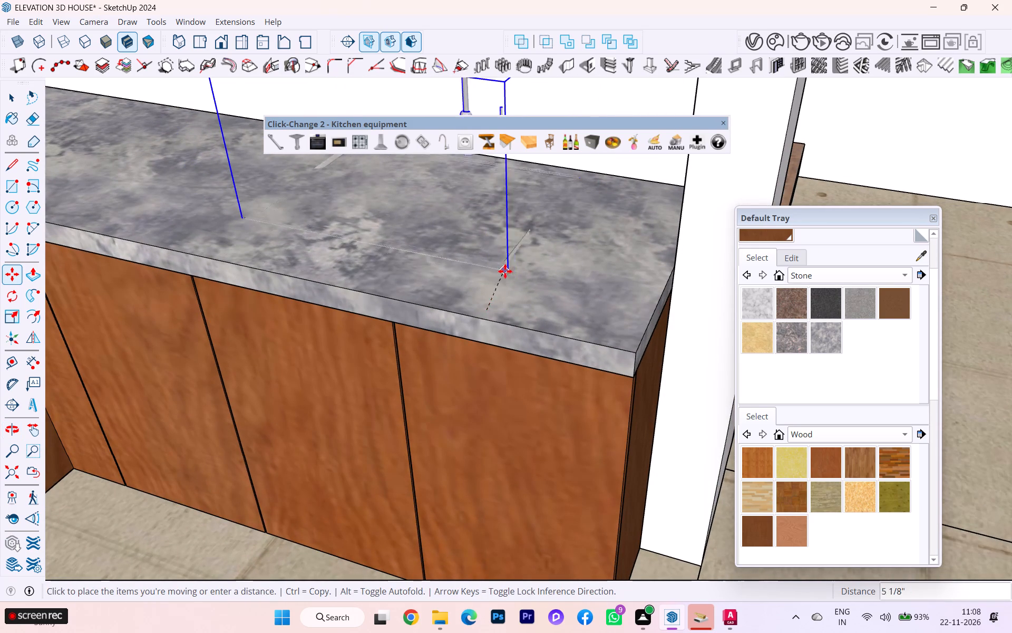
pyautogui.click(505, 271)
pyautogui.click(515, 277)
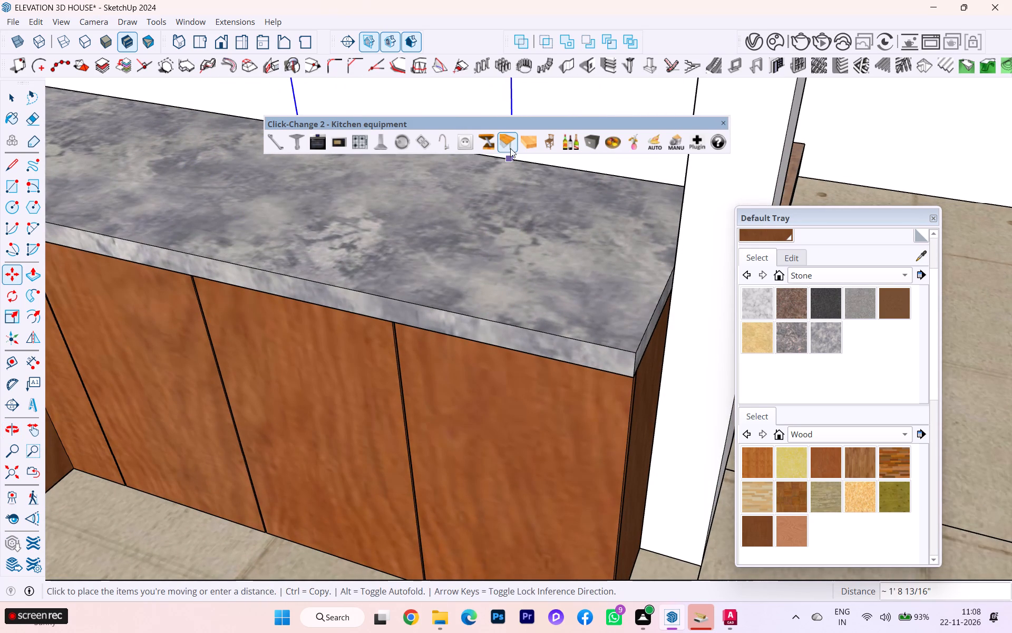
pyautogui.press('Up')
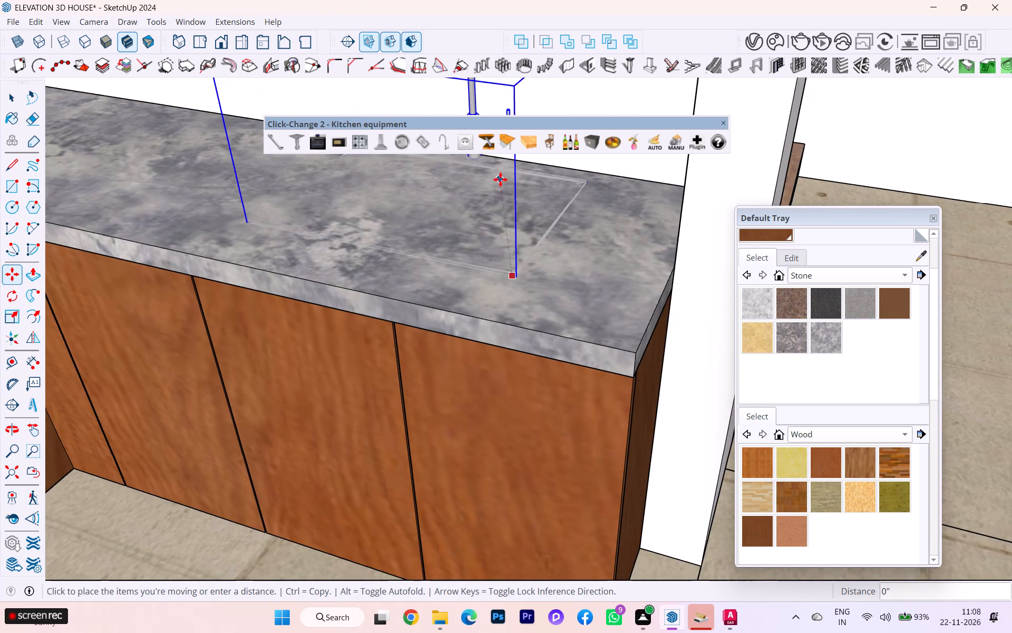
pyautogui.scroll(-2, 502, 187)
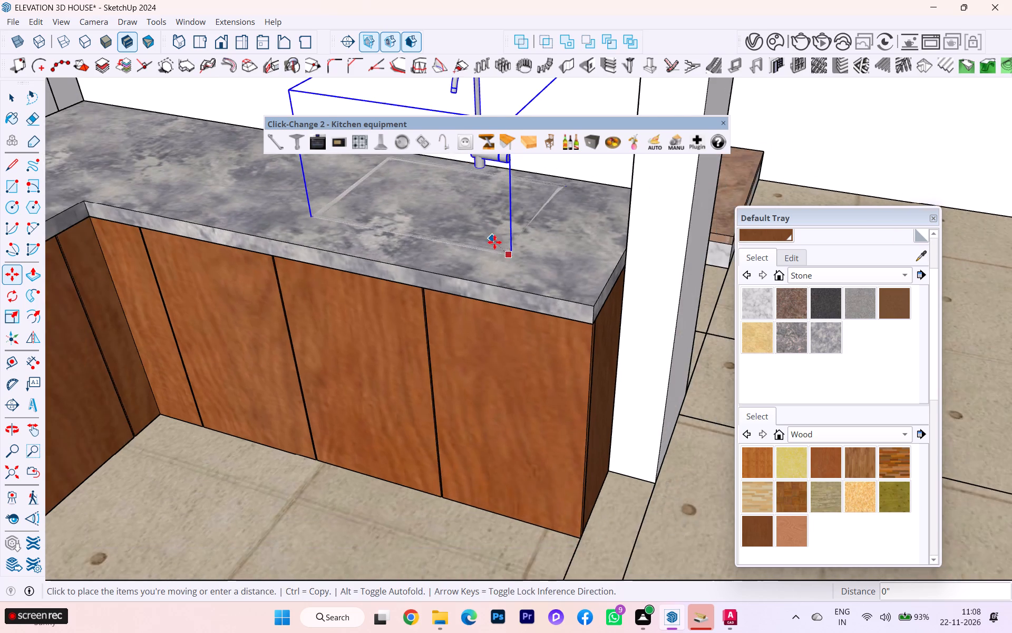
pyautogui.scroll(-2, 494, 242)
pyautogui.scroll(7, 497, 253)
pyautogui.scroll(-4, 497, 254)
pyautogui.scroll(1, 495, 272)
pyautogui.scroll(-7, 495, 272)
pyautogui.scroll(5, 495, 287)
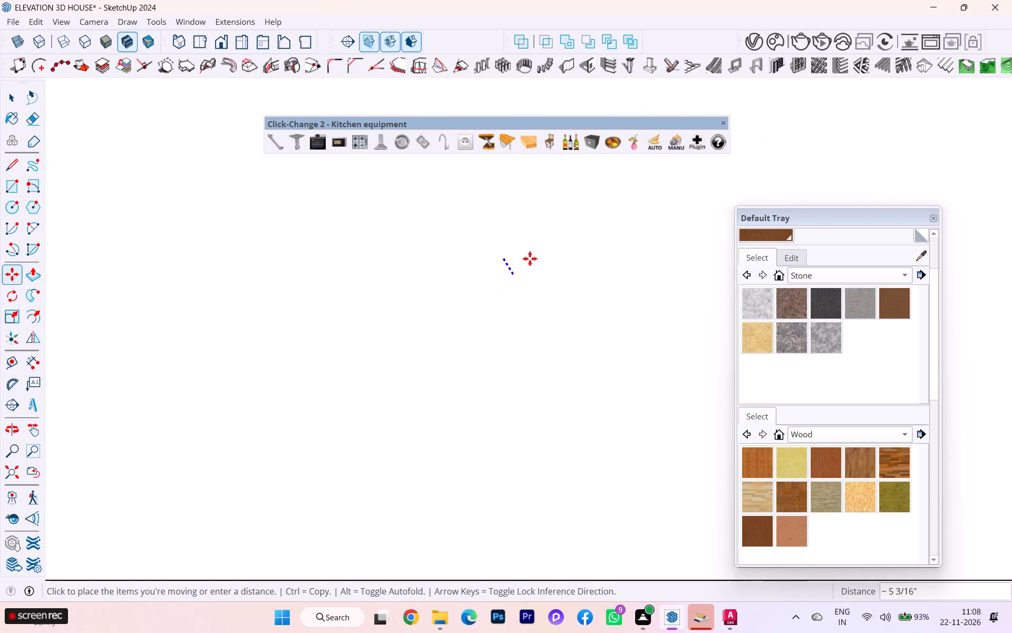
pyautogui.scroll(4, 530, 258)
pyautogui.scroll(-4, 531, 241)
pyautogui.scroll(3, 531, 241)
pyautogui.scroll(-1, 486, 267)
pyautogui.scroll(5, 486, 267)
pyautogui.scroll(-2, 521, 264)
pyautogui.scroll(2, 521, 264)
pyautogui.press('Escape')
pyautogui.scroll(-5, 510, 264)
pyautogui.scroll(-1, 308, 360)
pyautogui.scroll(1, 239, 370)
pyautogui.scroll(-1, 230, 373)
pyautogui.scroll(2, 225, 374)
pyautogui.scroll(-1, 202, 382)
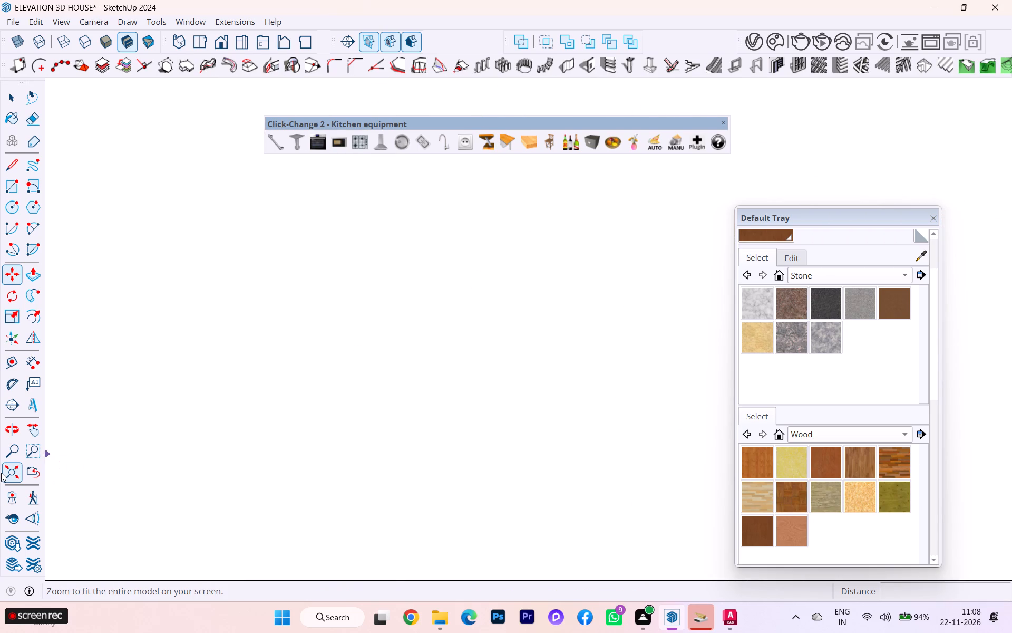
# Try to raise the kitchen sink off the countertop with the move locked to the vertical axis.
pyautogui.click(1, 473)
pyautogui.scroll(4, 556, 285)
pyautogui.scroll(-1, 618, 237)
pyautogui.scroll(1, 623, 232)
pyautogui.scroll(-4, 645, 203)
pyautogui.scroll(-1, 531, 282)
pyautogui.scroll(1, 525, 286)
pyautogui.scroll(-5, 522, 289)
pyautogui.scroll(2, 488, 315)
pyautogui.scroll(-8, 487, 317)
pyautogui.scroll(2, 636, 182)
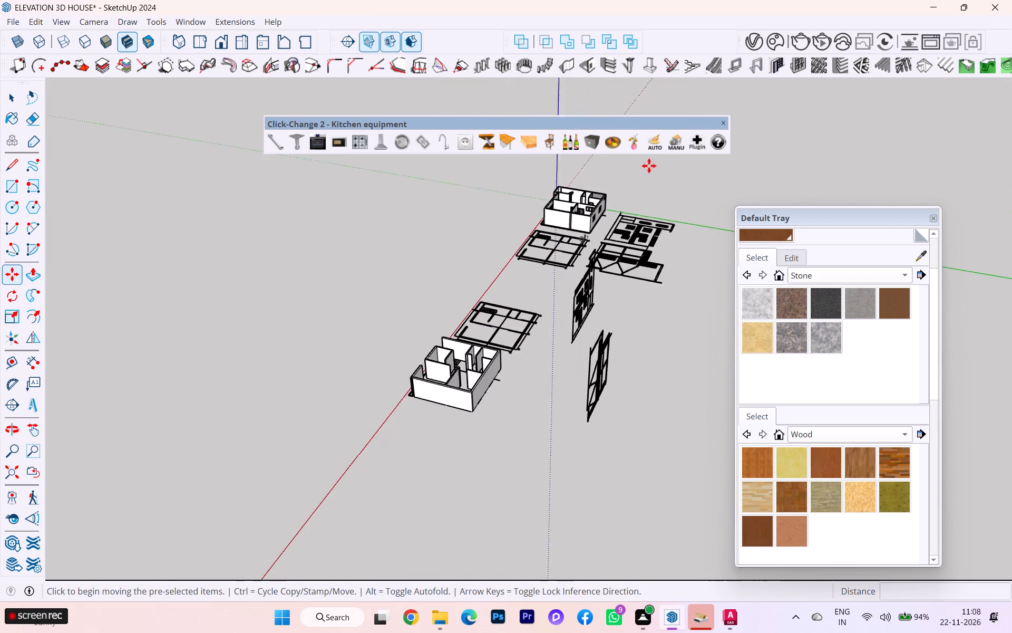
pyautogui.scroll(4, 649, 166)
pyautogui.scroll(-1, 626, 183)
pyautogui.scroll(9, 626, 183)
pyautogui.scroll(-2, 576, 195)
pyautogui.scroll(3, 576, 195)
pyautogui.scroll(-3, 568, 198)
pyautogui.scroll(1, 568, 198)
pyautogui.scroll(-1, 568, 198)
pyautogui.scroll(9, 568, 198)
pyautogui.scroll(-1, 531, 215)
pyautogui.scroll(1, 531, 215)
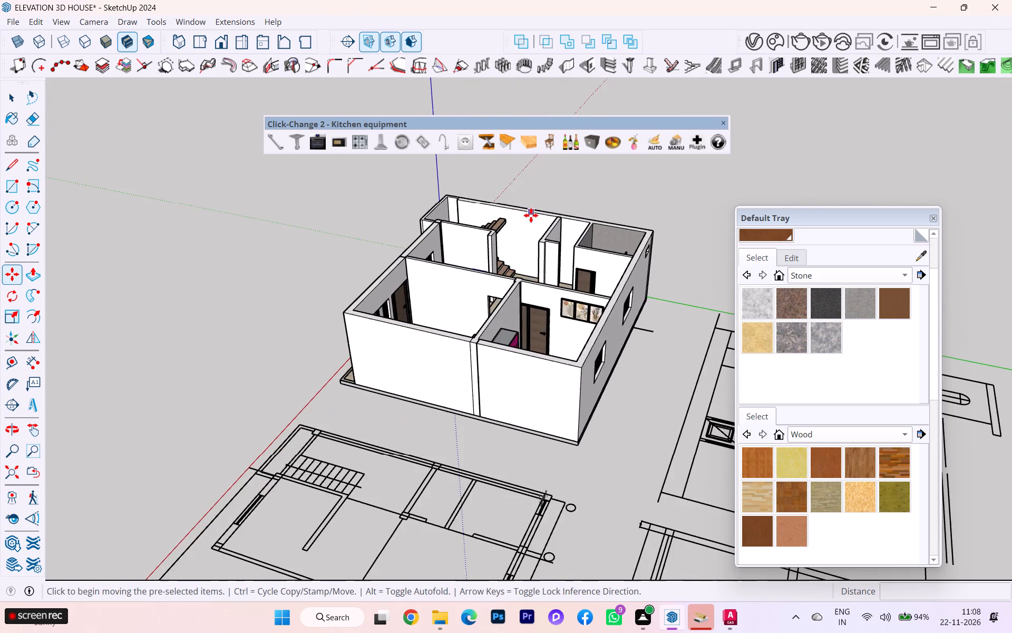
pyautogui.scroll(3, 531, 215)
pyautogui.scroll(-1, 534, 216)
pyautogui.scroll(9, 534, 216)
pyautogui.scroll(-2, 538, 212)
pyautogui.scroll(1, 536, 212)
pyautogui.scroll(-1, 536, 212)
pyautogui.scroll(6, 536, 212)
pyautogui.scroll(-1, 526, 232)
pyautogui.moveTo(509, 248); pyautogui.dragTo(419, 322, button='middle')
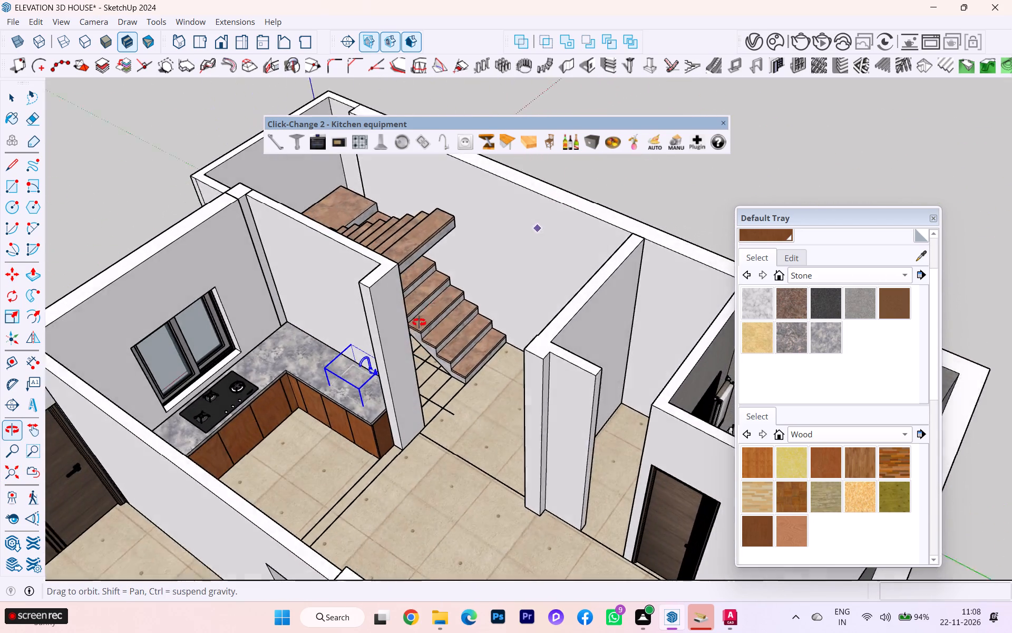
pyautogui.moveTo(419, 322); pyautogui.dragTo(405, 330, button='middle')
pyautogui.scroll(1, 404, 331)
pyautogui.scroll(-1, 357, 320)
pyautogui.moveTo(358, 320); pyautogui.dragTo(489, 371, button='middle')
pyautogui.scroll(9, 397, 396)
pyautogui.click(360, 424)
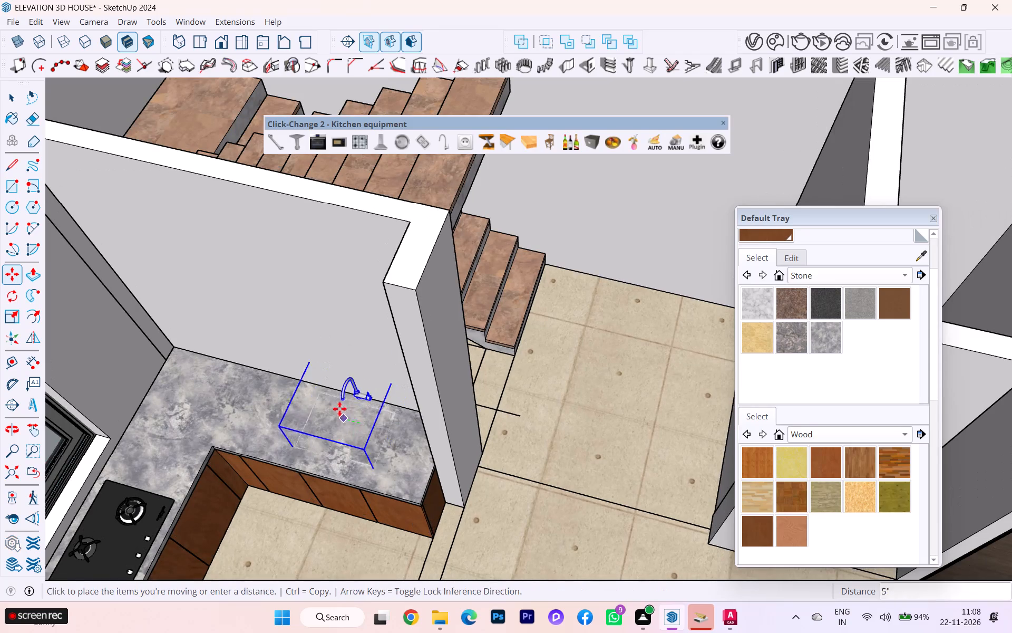
pyautogui.press('Up')
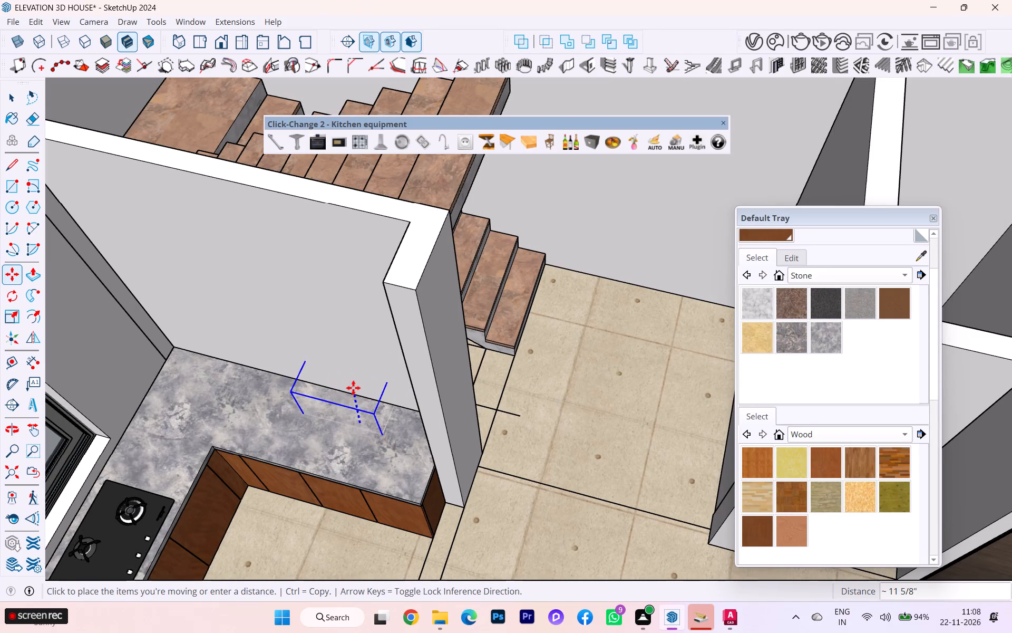
pyautogui.click(331, 354)
# Move the sink about 1' 11 11/16" away from the wall, toward the countertop's front edge and inside corner.
pyautogui.scroll(-1, 362, 367)
pyautogui.moveTo(296, 408); pyautogui.dragTo(228, 437, button='middle')
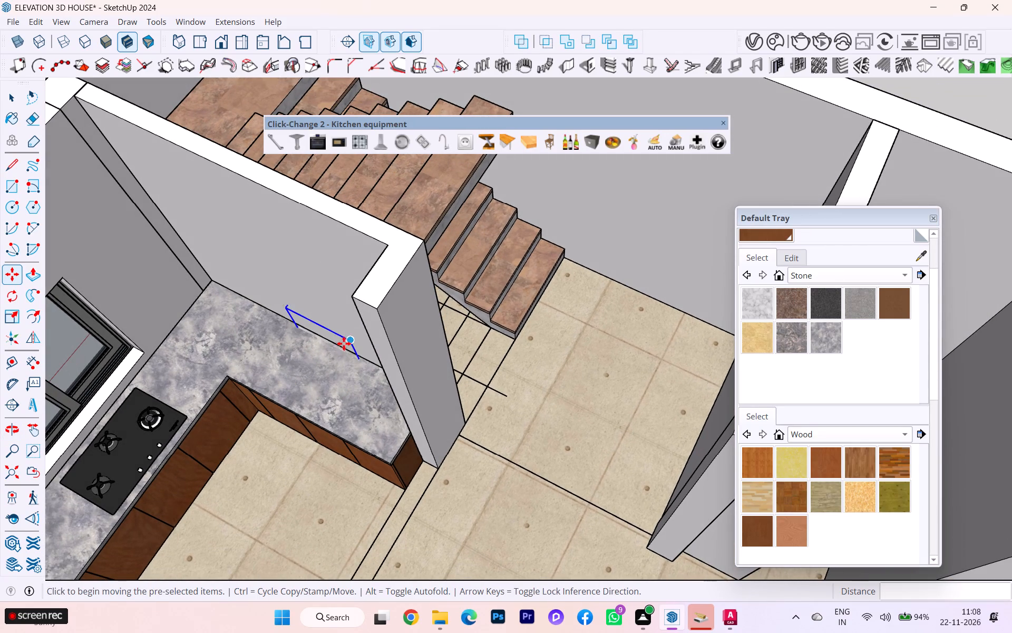
pyautogui.click(344, 343)
pyautogui.click(285, 392)
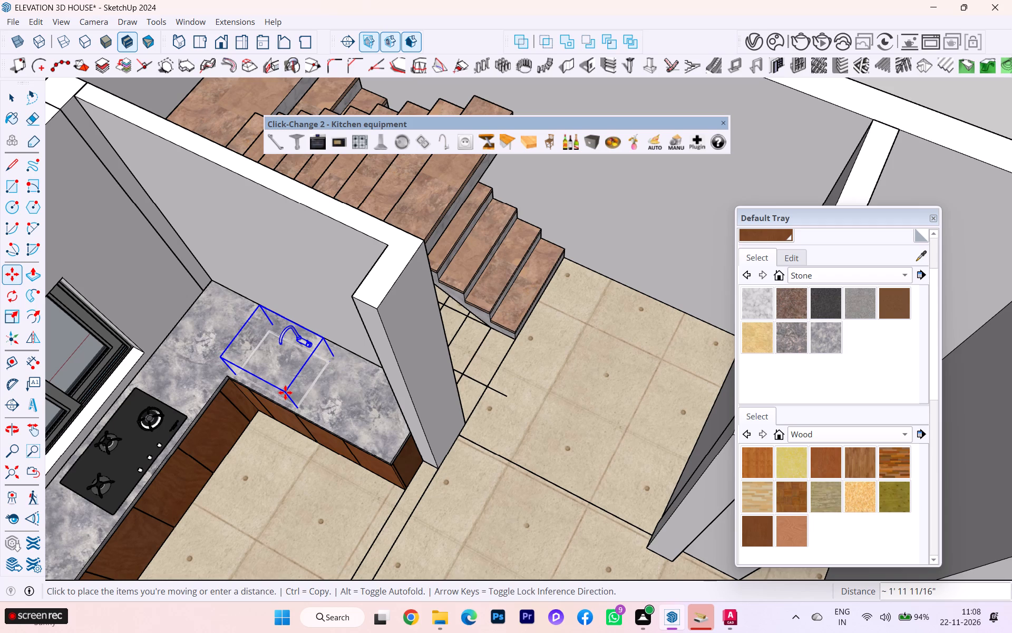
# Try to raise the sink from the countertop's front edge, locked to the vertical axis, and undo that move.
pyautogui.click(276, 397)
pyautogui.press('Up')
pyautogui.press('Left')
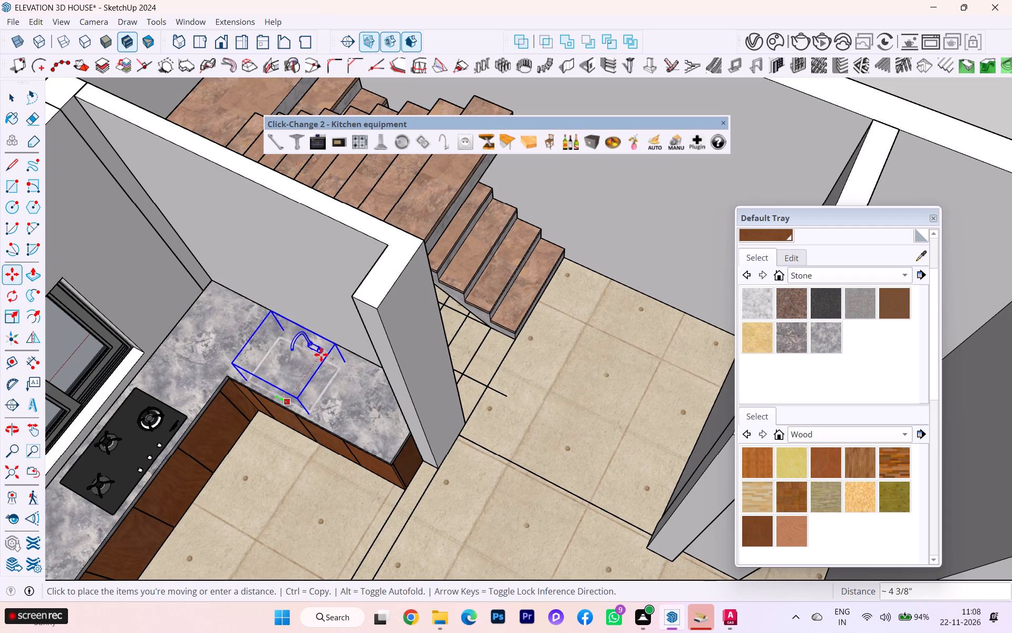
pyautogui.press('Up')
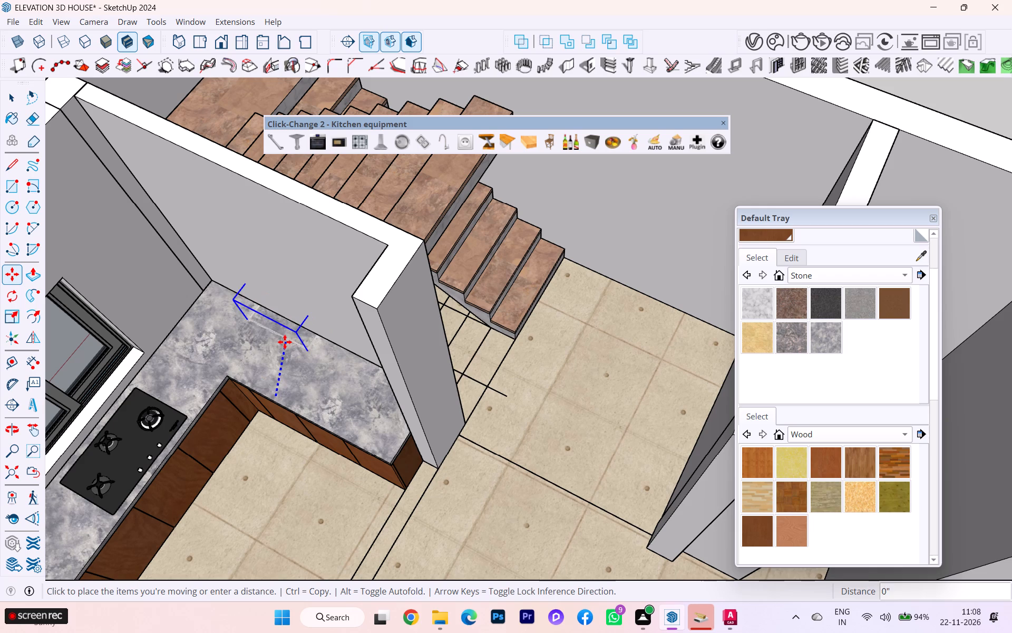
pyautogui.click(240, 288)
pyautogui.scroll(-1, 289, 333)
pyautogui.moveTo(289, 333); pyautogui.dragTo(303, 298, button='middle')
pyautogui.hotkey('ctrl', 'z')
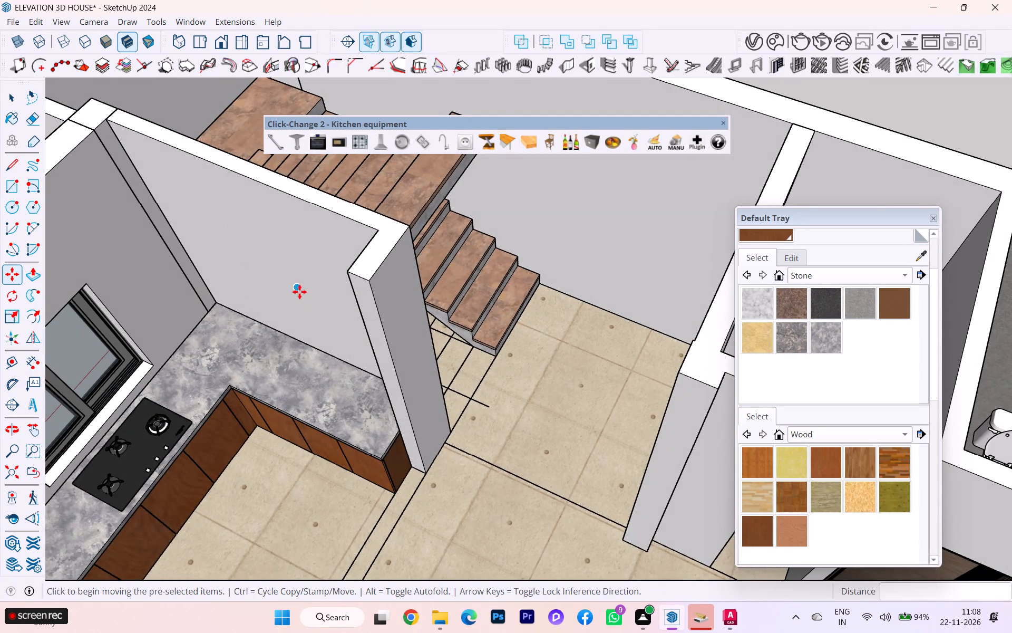
# Move the sink across the countertop toward the wall behind it.
pyautogui.scroll(2, 345, 376)
pyautogui.scroll(-1, 353, 393)
pyautogui.scroll(1, 353, 395)
pyautogui.moveTo(327, 410); pyautogui.dragTo(698, 250, button='middle')
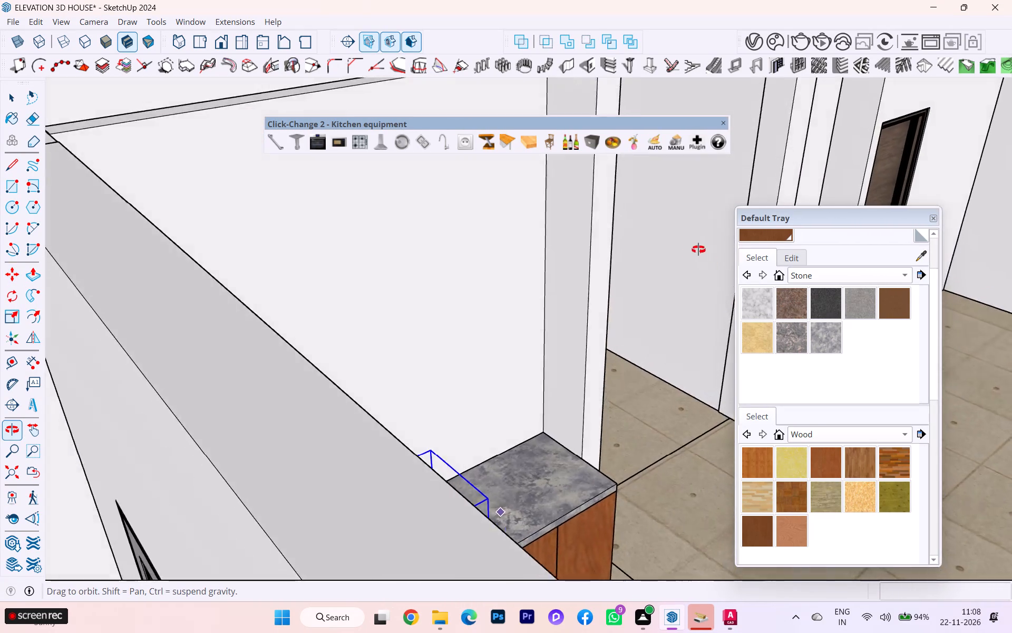
pyautogui.moveTo(698, 250); pyautogui.dragTo(625, 260, button='middle')
pyautogui.click(364, 543)
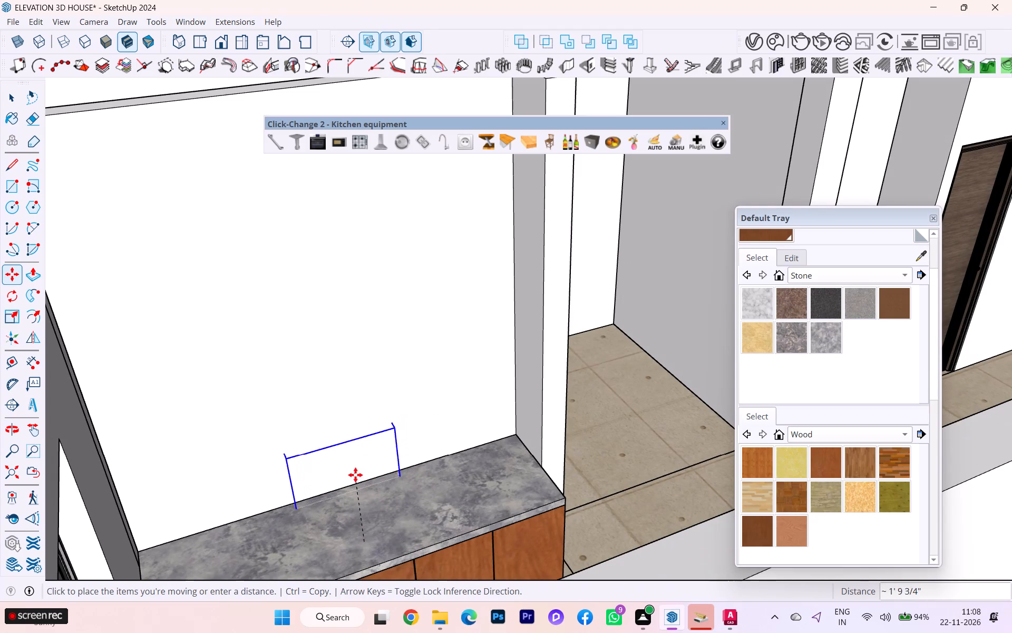
# Place the sink, and move it about 2' 1/16" along the countertop toward its end beside the side wall.
pyautogui.click(368, 471)
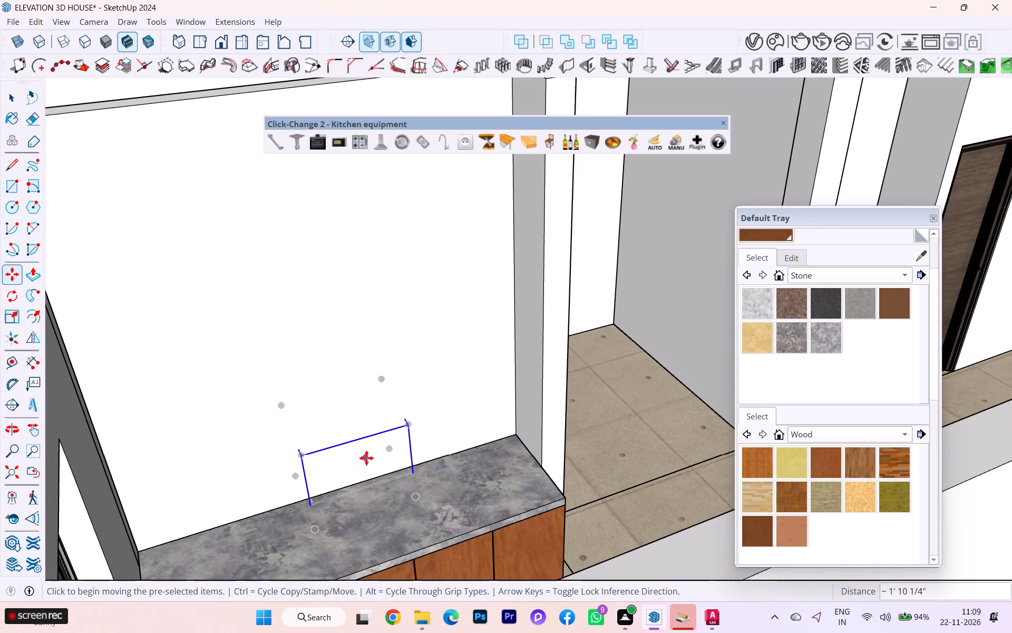
pyautogui.click(367, 457)
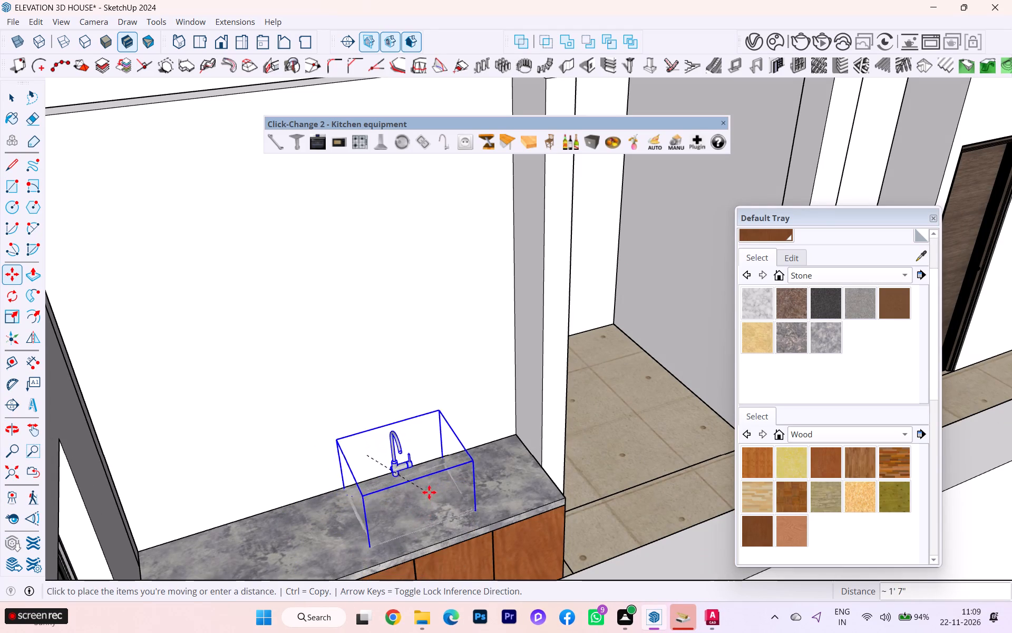
pyautogui.click(458, 494)
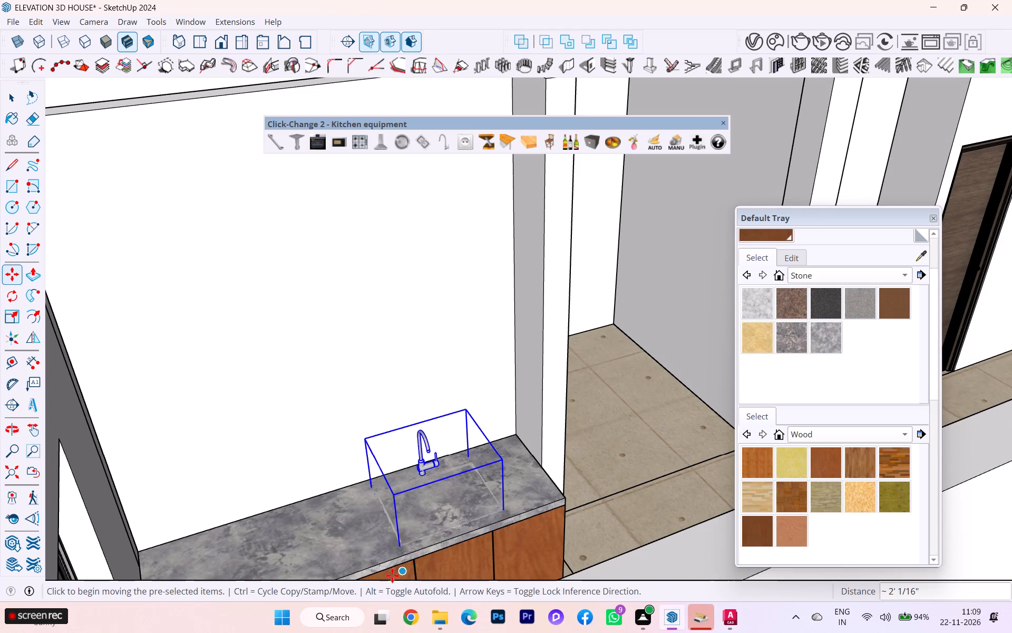
# Copy the sink straight up from its bottom corner along the blue axis by about 1' 8 13/16".
pyautogui.click(397, 543)
pyautogui.press('Up')
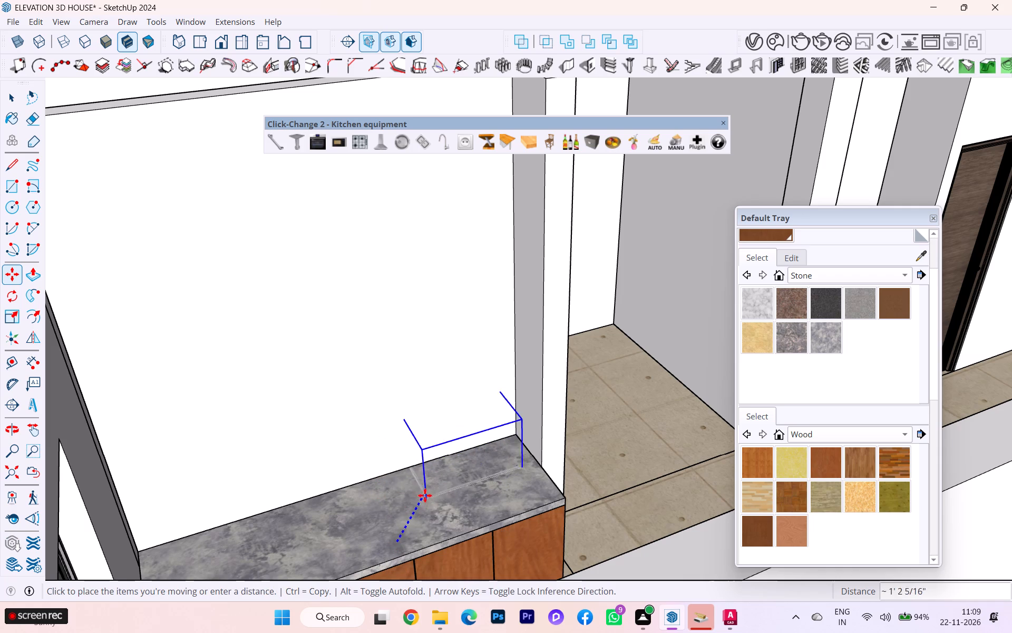
pyautogui.click(393, 464)
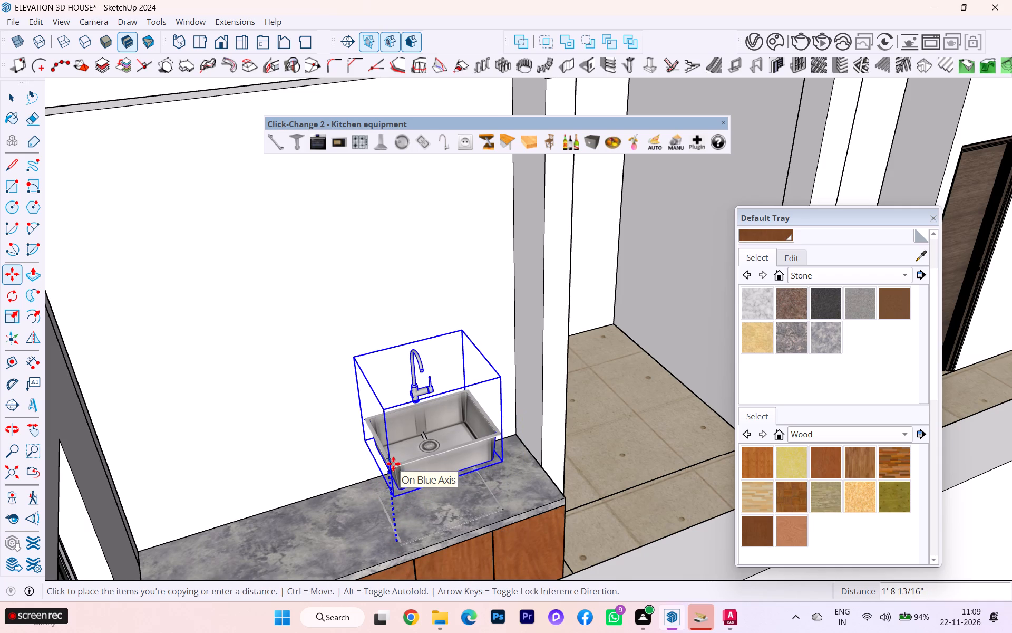
# Lower the raised sink along the blue axis by about 1' 7 3/4" to the countertop's front edge level.
pyautogui.scroll(-2, 502, 488)
pyautogui.moveTo(504, 488); pyautogui.dragTo(358, 516, button='middle')
pyautogui.scroll(8, 401, 469)
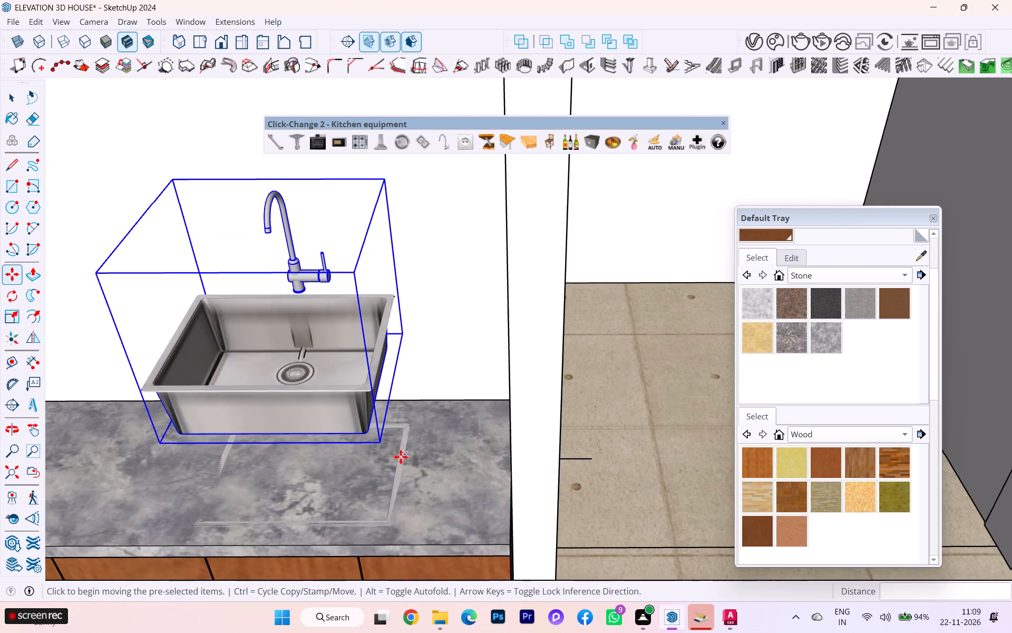
pyautogui.click(369, 433)
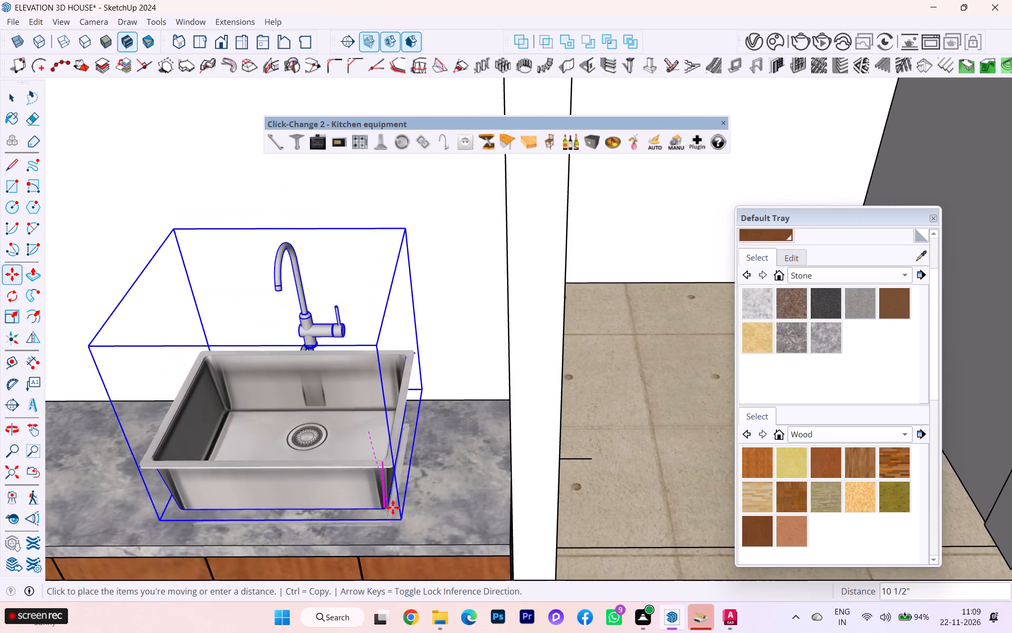
pyautogui.press('Up')
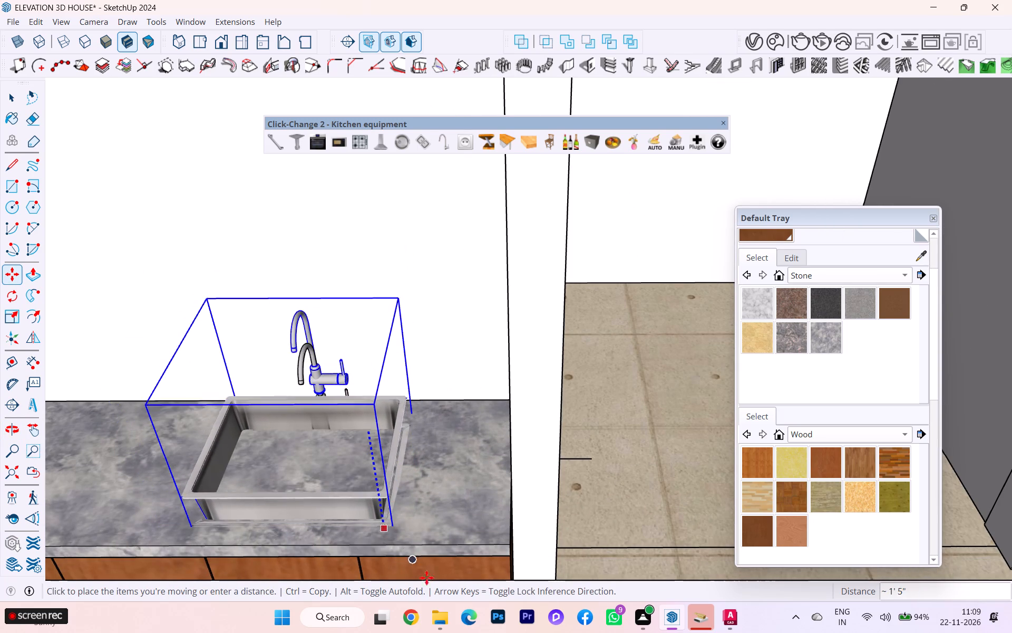
pyautogui.click(447, 605)
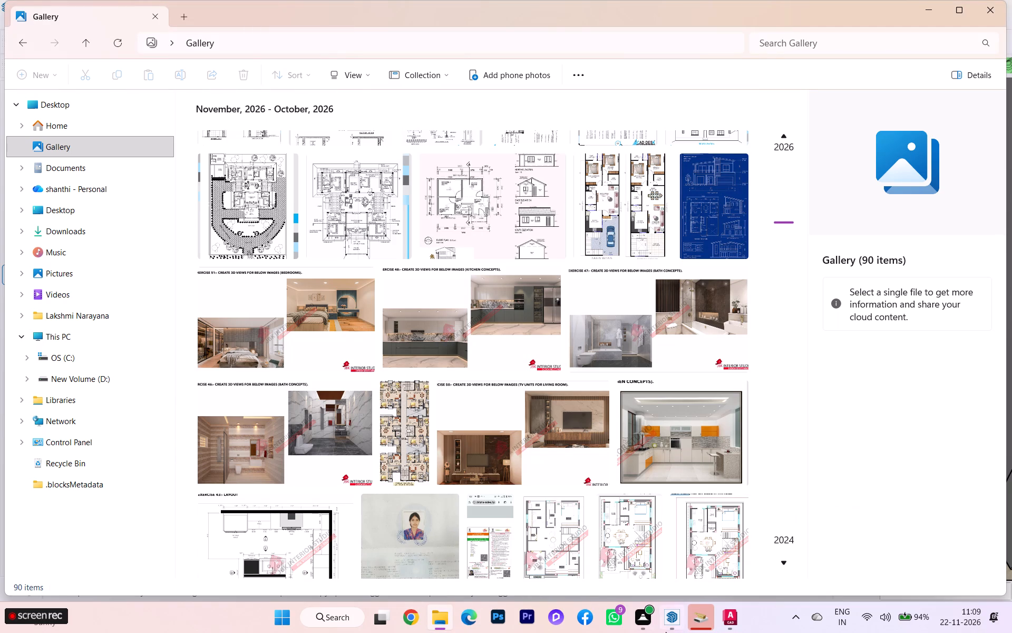
pyautogui.click(666, 624)
pyautogui.scroll(2, 472, 501)
pyautogui.scroll(2, 411, 529)
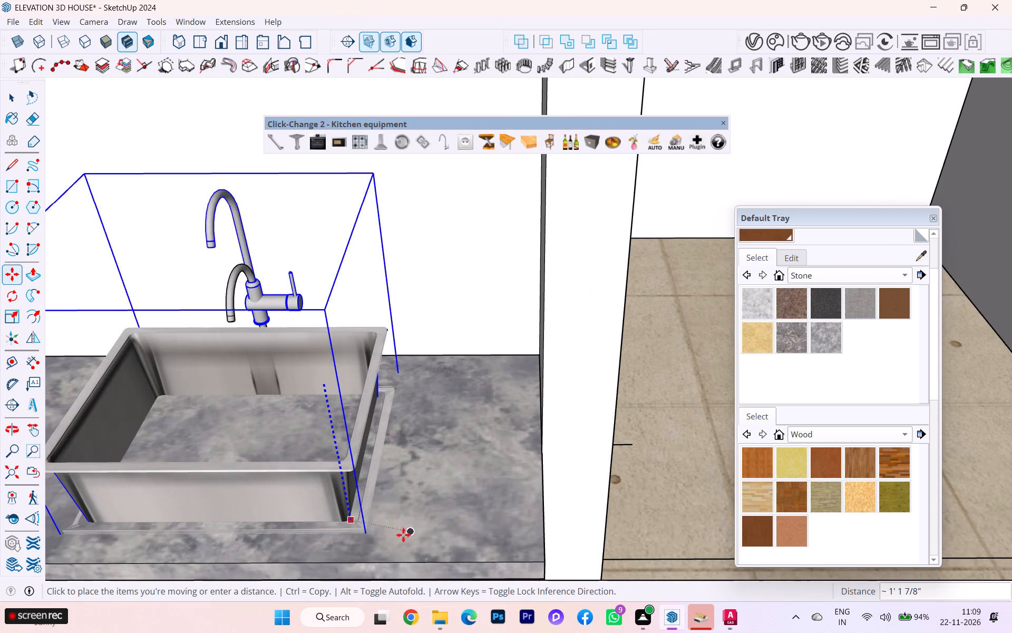
pyautogui.scroll(-1, 358, 522)
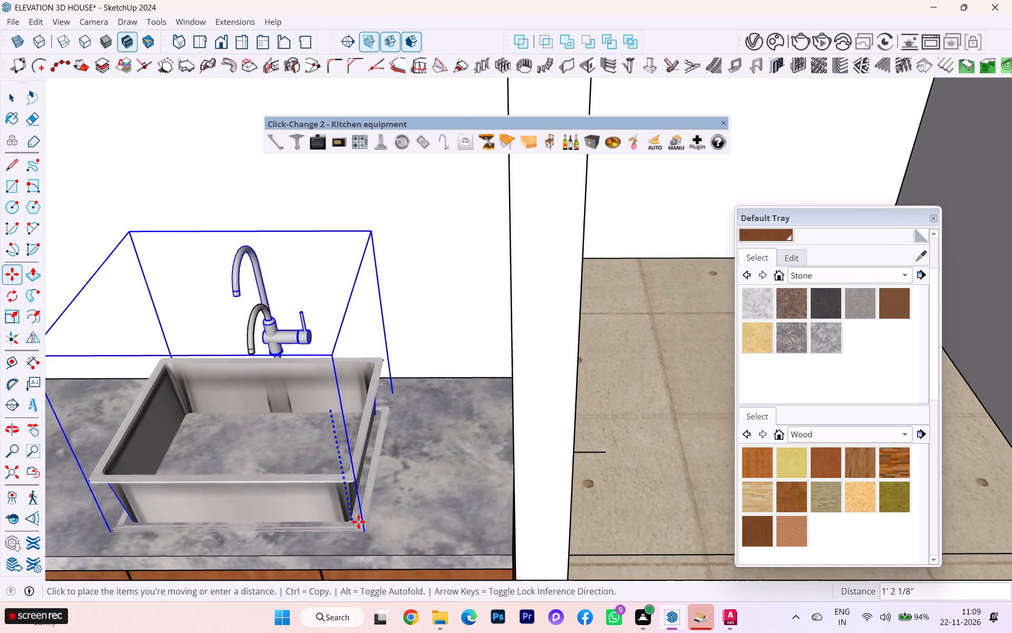
pyautogui.scroll(-4, 358, 522)
pyautogui.scroll(1, 378, 503)
pyautogui.scroll(-1, 378, 503)
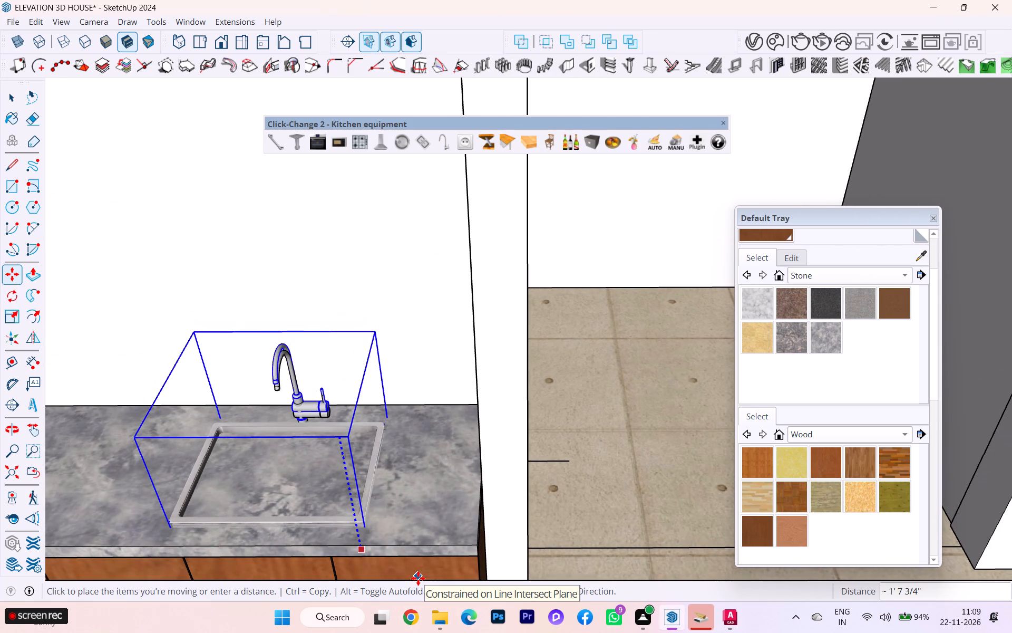
pyautogui.click(418, 578)
# Shift the lowered sink about 11/16" to line its front corner up with the rim corner on the countertop.
pyautogui.scroll(6, 329, 491)
pyautogui.moveTo(394, 539); pyautogui.dragTo(280, 462, button='middle')
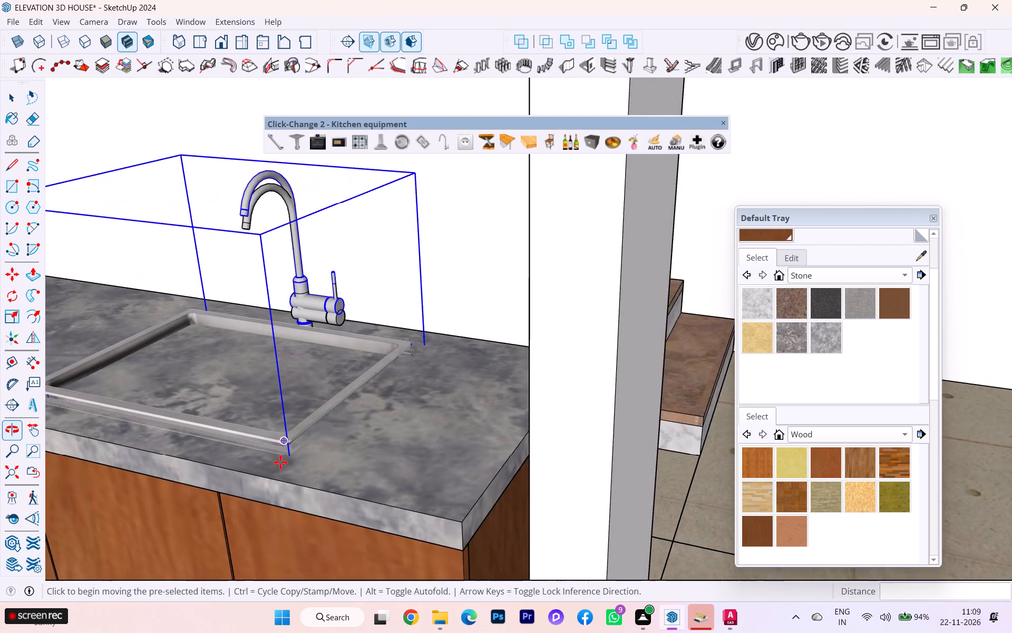
pyautogui.scroll(1, 280, 462)
pyautogui.scroll(-1, 280, 461)
pyautogui.scroll(1, 280, 461)
pyautogui.scroll(-1, 280, 461)
pyautogui.scroll(4, 280, 461)
pyautogui.scroll(-2, 283, 440)
pyautogui.scroll(5, 283, 440)
pyautogui.click(286, 430)
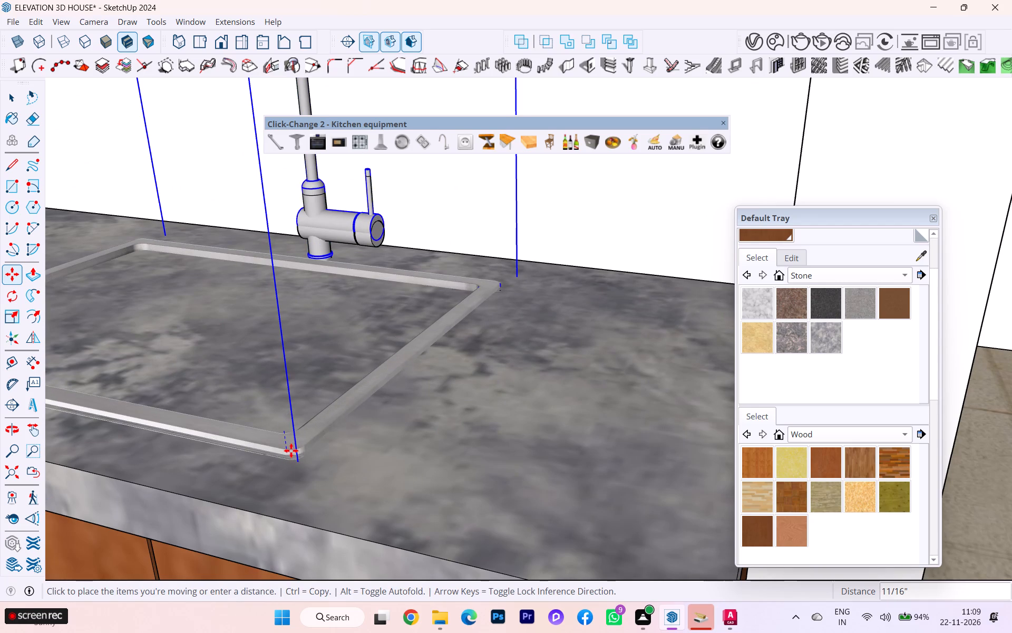
pyautogui.click(291, 455)
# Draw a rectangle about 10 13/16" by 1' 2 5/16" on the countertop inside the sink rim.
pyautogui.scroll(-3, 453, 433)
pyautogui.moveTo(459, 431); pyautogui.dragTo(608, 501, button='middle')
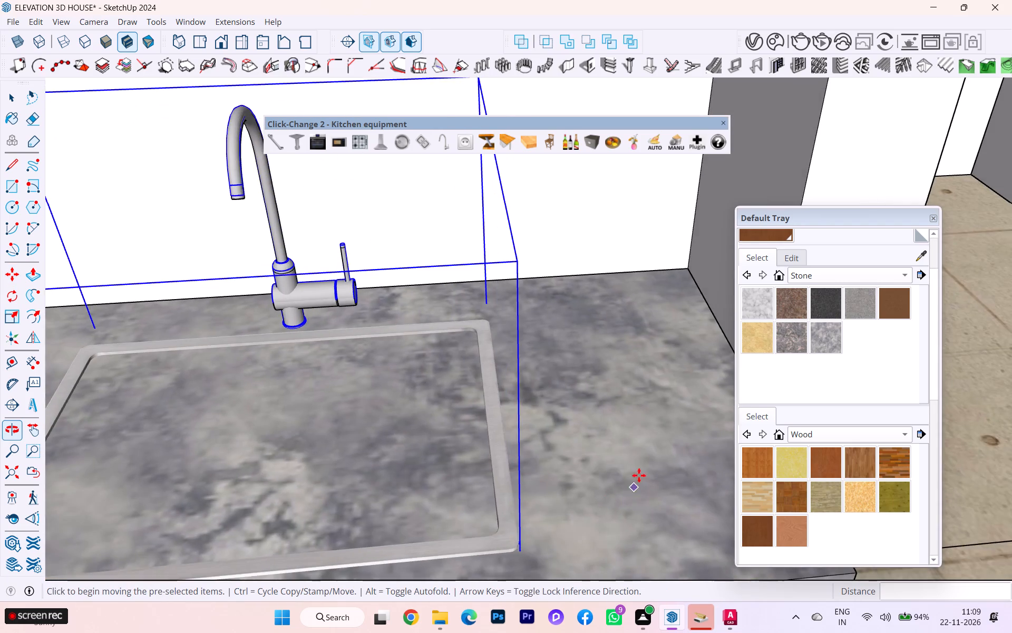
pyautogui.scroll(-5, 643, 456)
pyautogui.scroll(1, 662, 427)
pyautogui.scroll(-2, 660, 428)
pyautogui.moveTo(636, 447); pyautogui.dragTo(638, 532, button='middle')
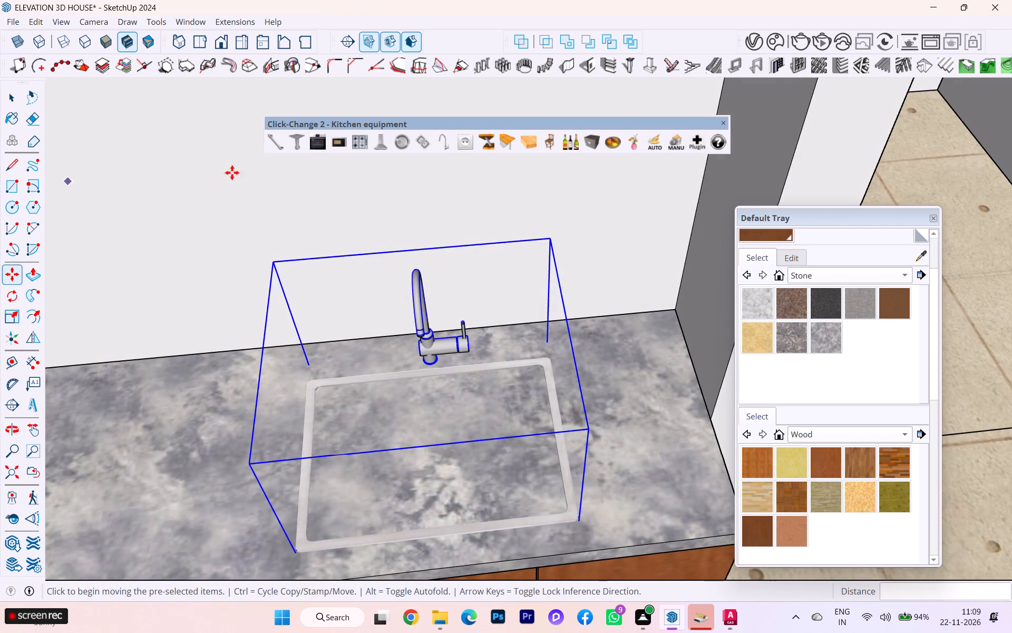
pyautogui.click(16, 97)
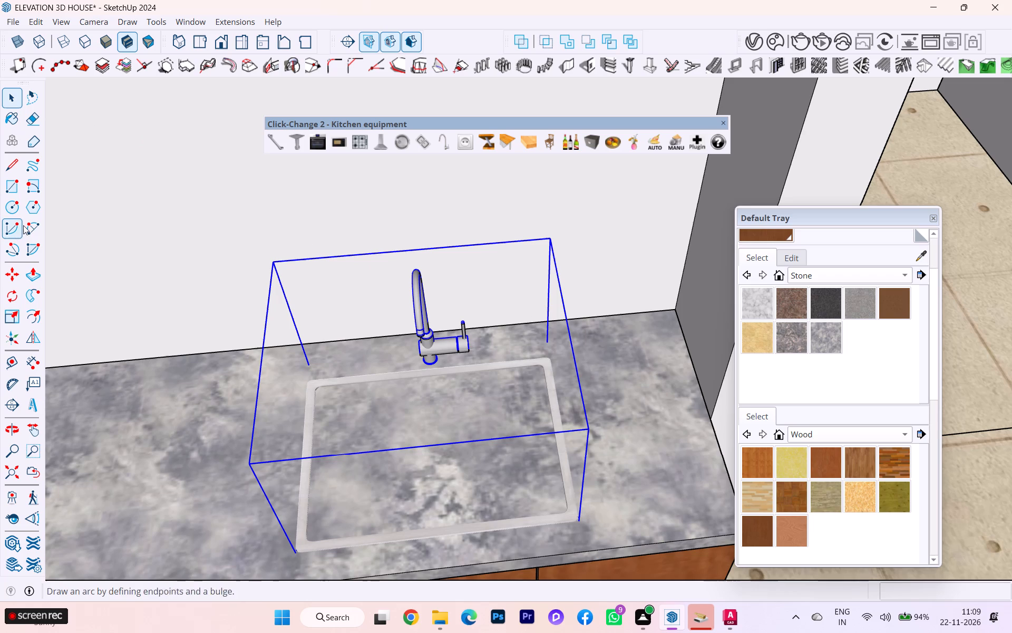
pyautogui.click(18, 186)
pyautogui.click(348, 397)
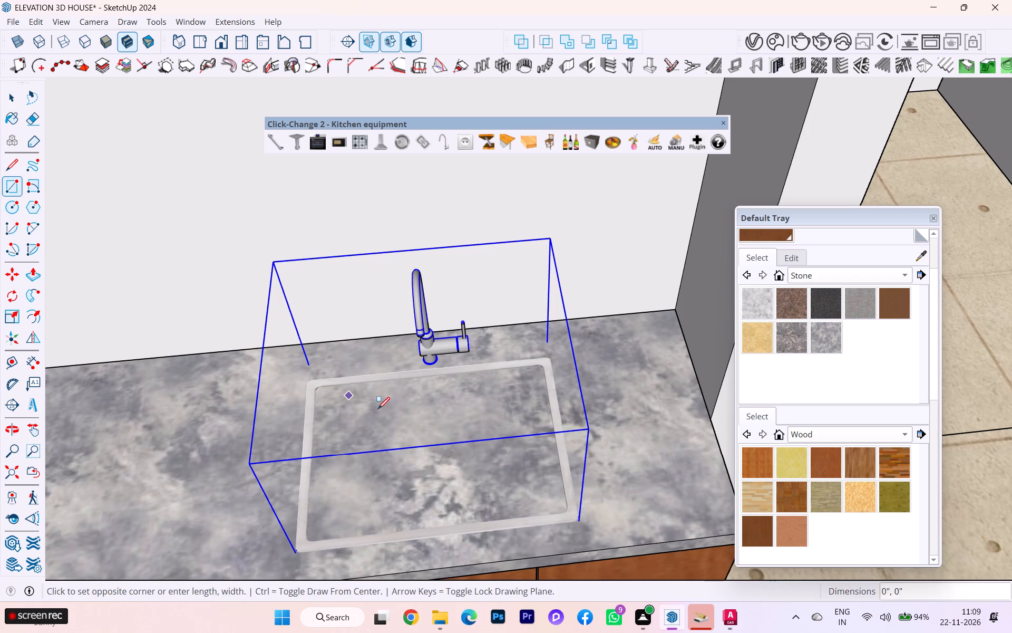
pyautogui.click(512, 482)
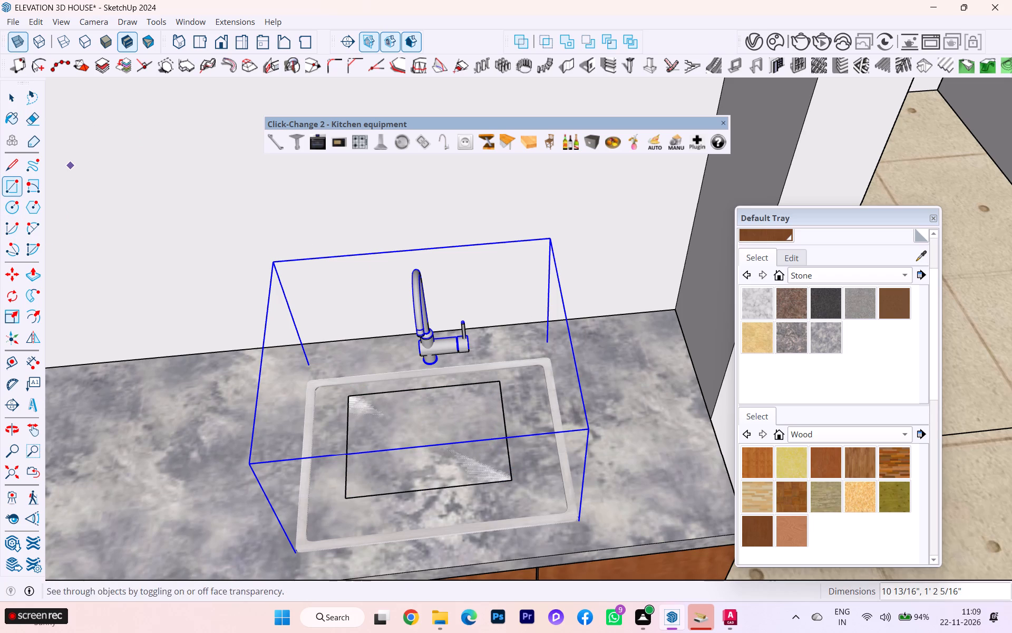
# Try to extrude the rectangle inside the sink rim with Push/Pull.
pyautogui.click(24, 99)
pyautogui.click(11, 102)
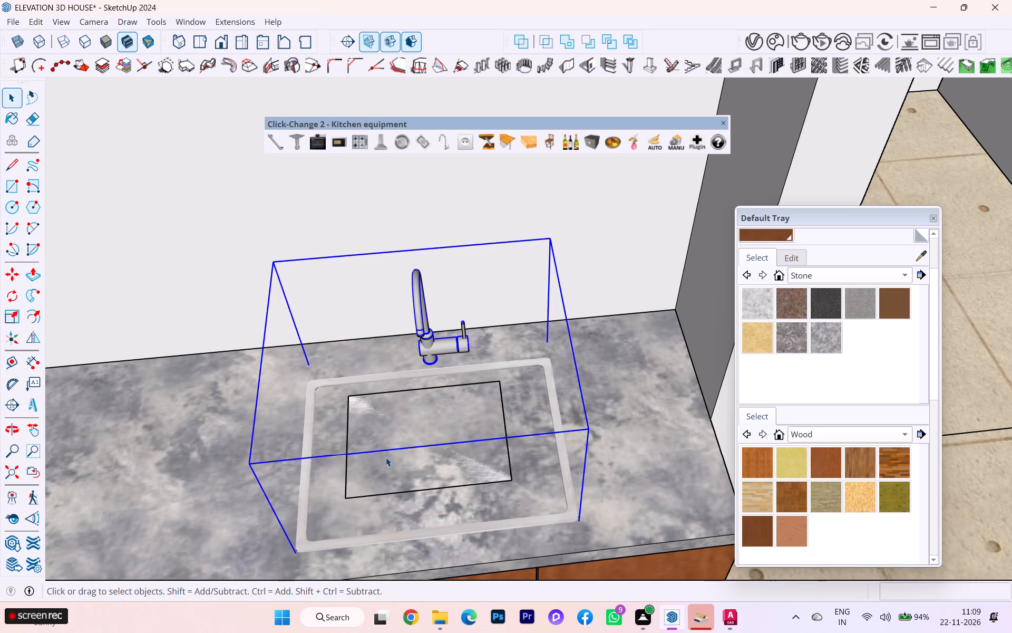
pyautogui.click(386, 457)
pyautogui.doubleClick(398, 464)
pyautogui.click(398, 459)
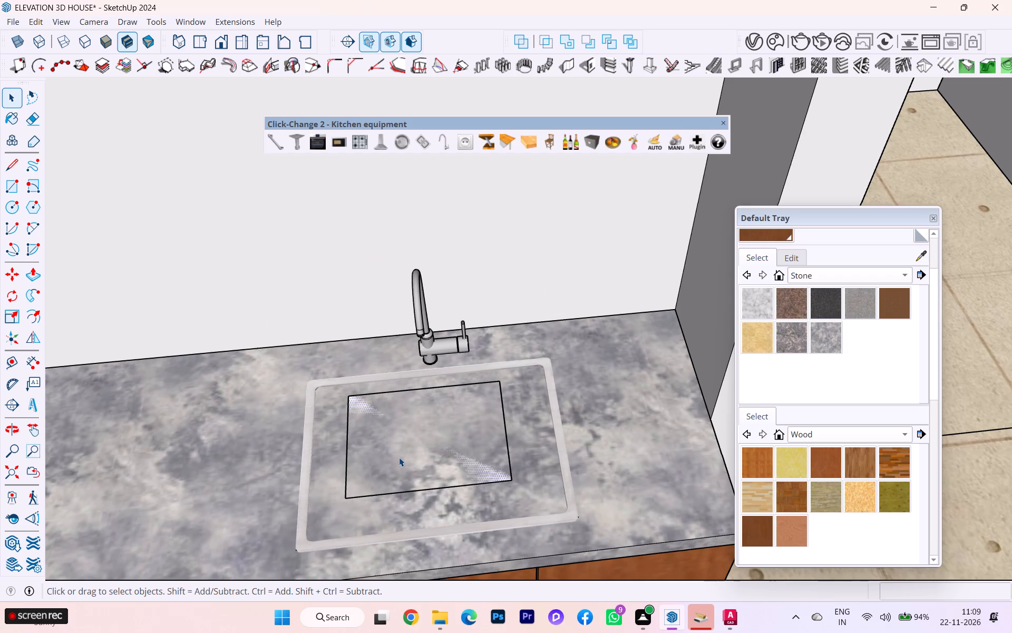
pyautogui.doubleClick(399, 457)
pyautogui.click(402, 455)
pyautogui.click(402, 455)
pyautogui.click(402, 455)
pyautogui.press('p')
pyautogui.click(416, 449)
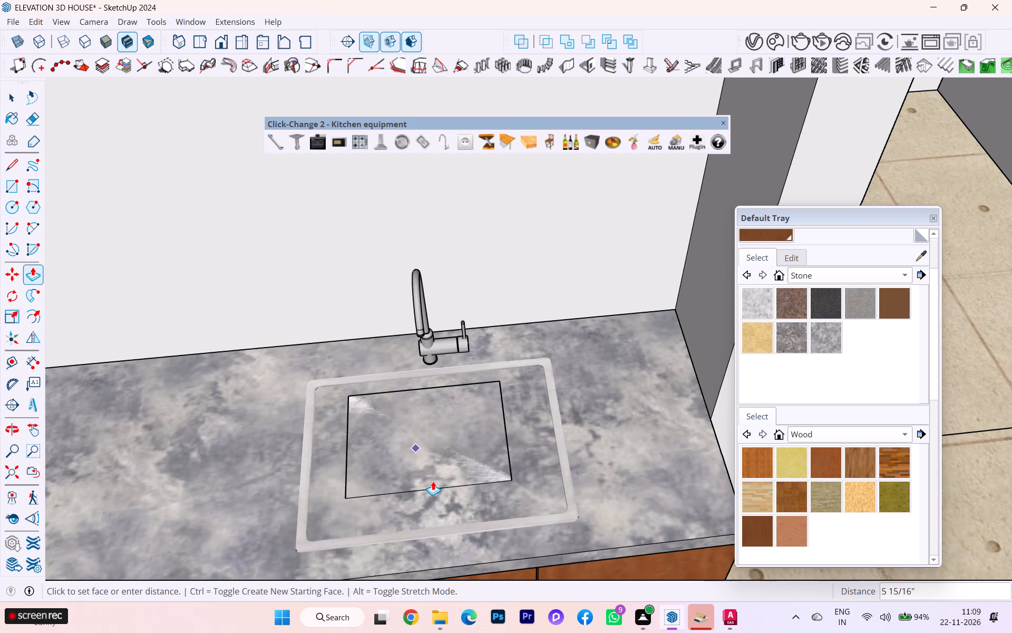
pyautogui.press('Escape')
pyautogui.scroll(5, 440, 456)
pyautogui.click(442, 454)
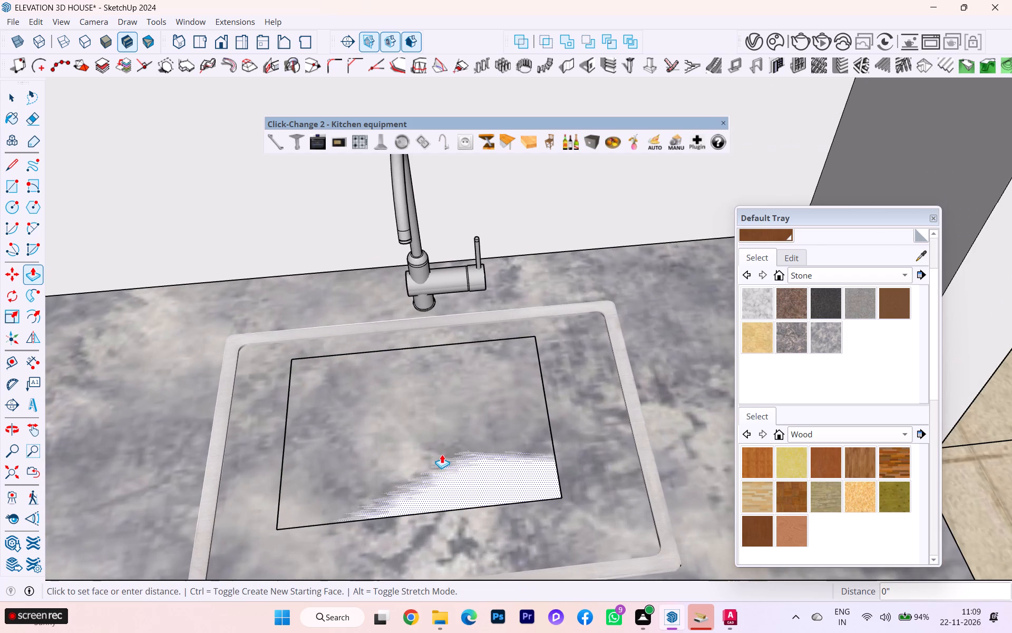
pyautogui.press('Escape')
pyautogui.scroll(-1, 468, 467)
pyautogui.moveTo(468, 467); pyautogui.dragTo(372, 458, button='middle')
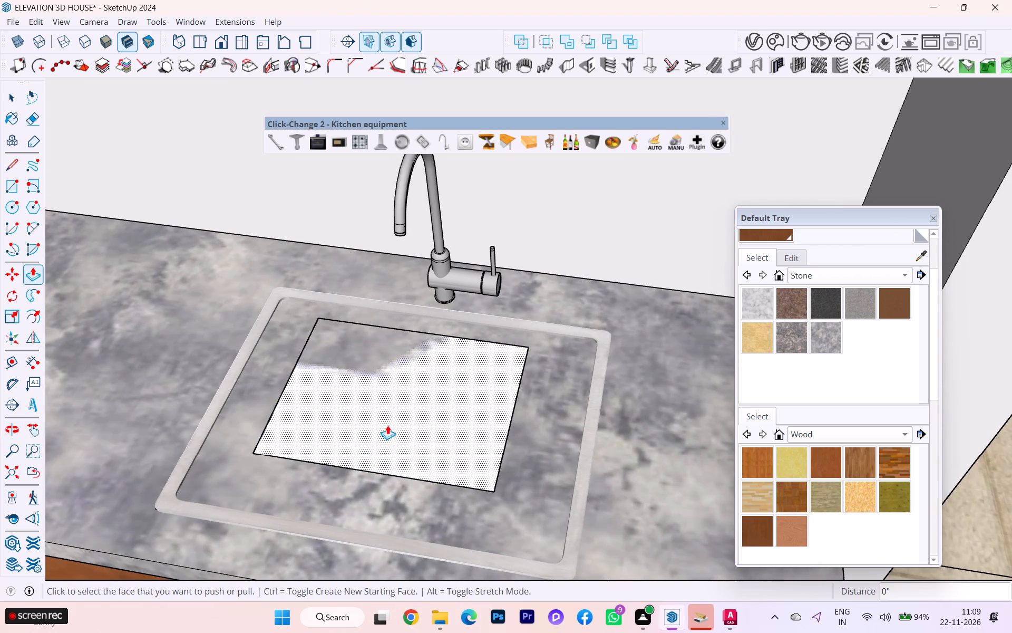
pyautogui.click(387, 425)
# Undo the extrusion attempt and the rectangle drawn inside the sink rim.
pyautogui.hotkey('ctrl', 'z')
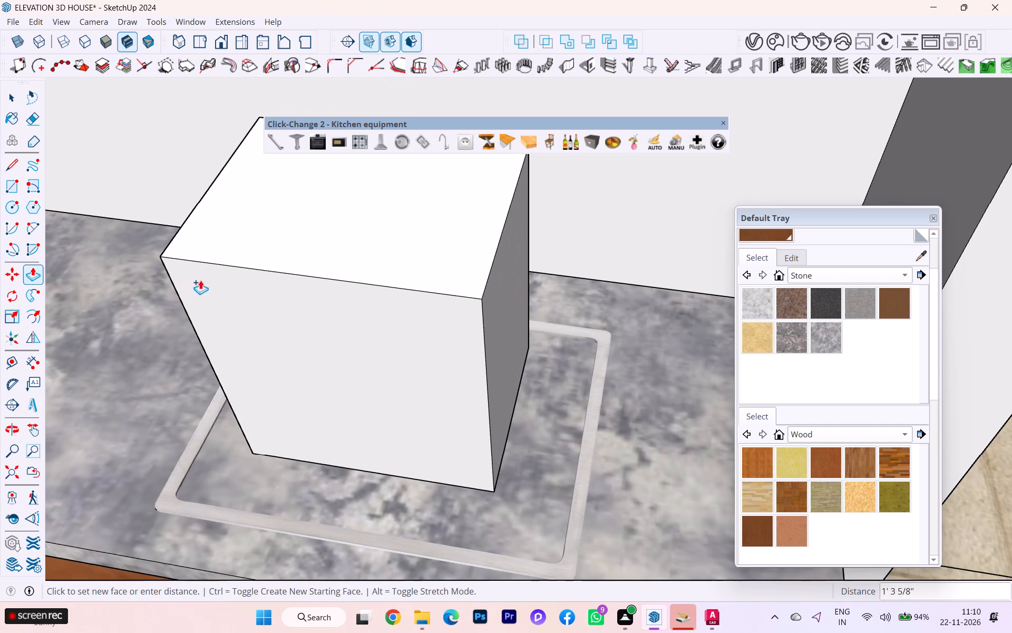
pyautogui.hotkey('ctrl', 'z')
# Open the countertop group for editing with the surrounding model shown, and select its top face.
pyautogui.click(4, 100)
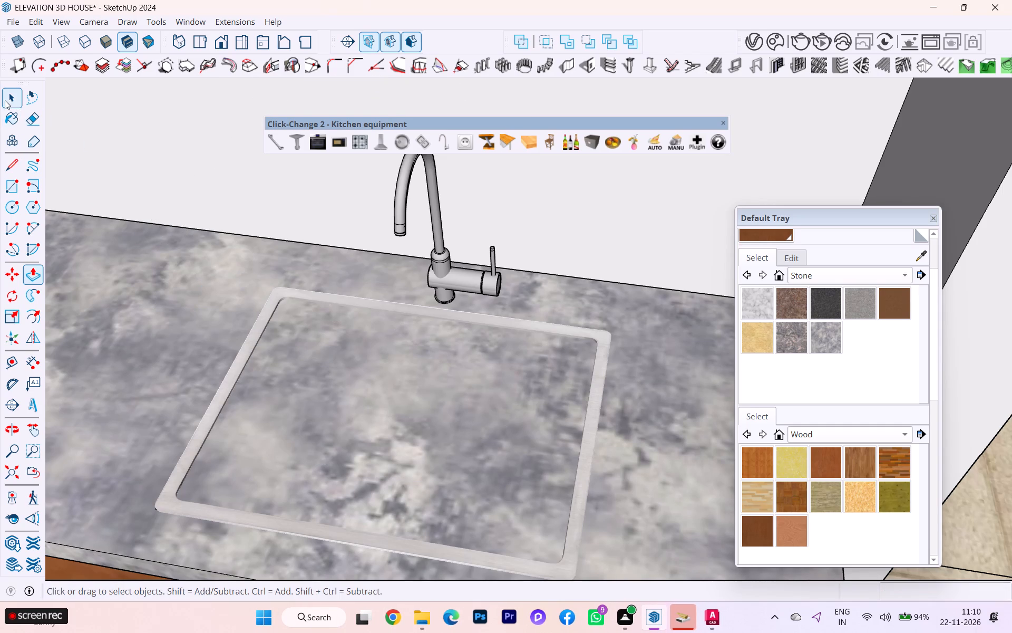
pyautogui.doubleClick(401, 391)
pyautogui.scroll(-1, 393, 380)
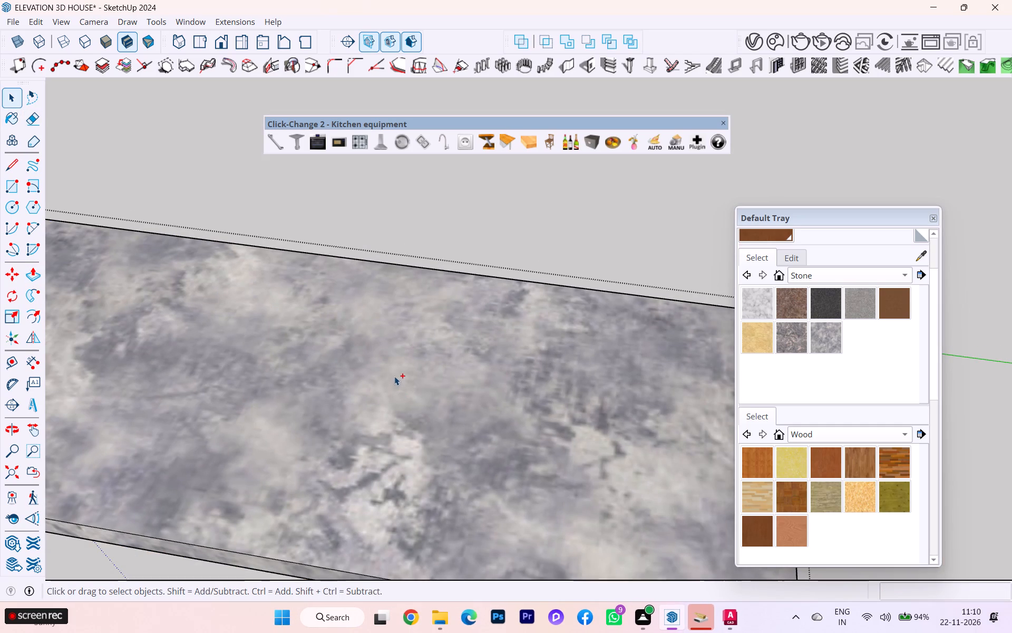
pyautogui.scroll(-3, 407, 368)
pyautogui.scroll(1, 411, 368)
pyautogui.scroll(-5, 413, 363)
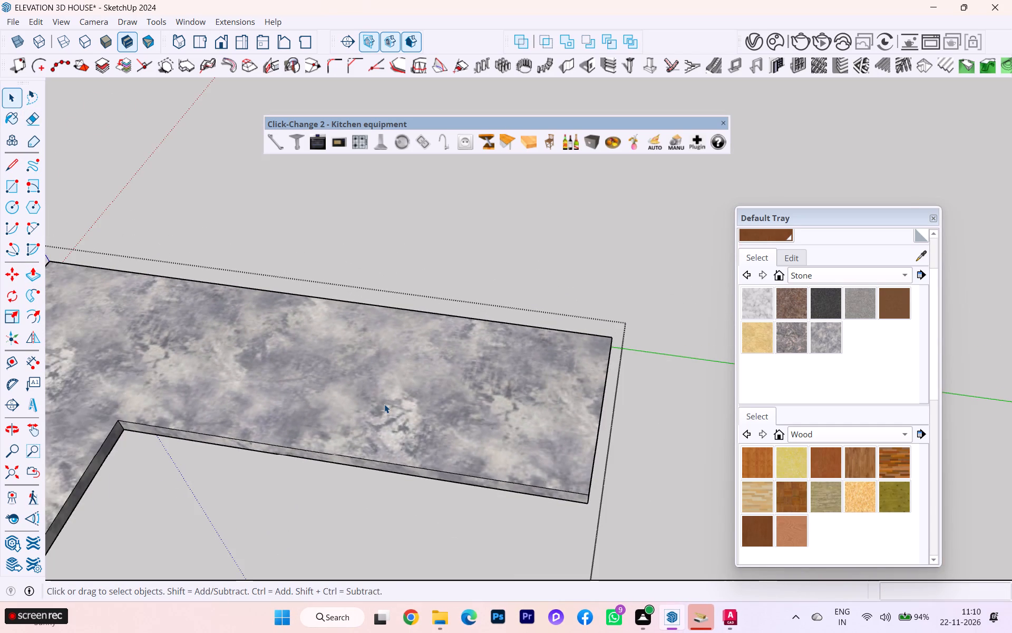
pyautogui.press('h')
pyautogui.click(410, 414)
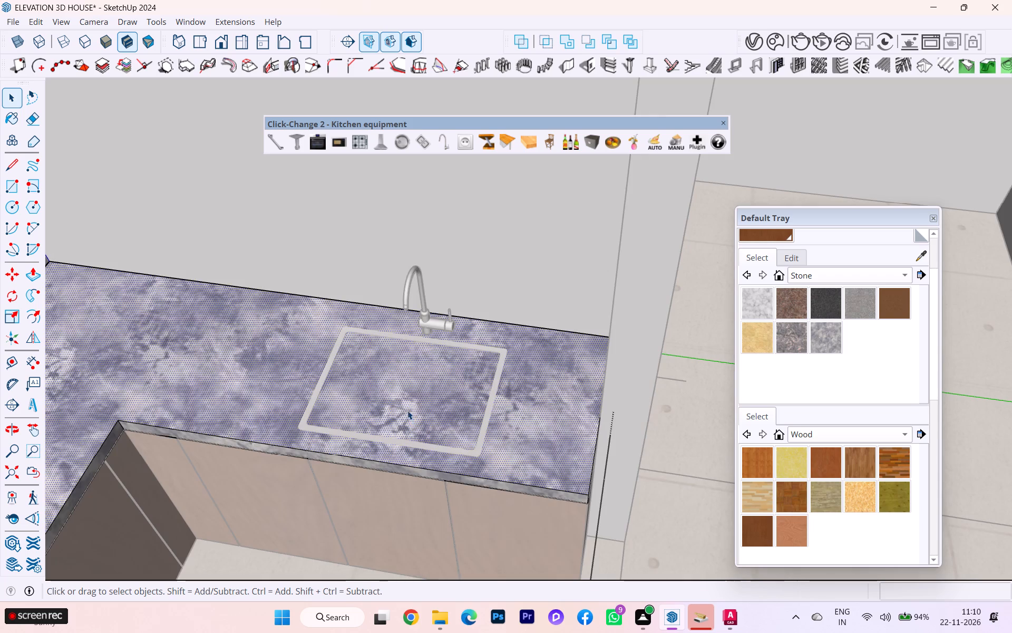
# Draw a rectangle about 9 5/16" by 1' 4 11/16" on the countertop's top face, inside the sink rim.
pyautogui.press('r')
pyautogui.scroll(3, 347, 365)
pyautogui.scroll(-3, 361, 354)
pyautogui.moveTo(389, 358); pyautogui.dragTo(452, 376, button='middle')
pyautogui.scroll(-3, 409, 350)
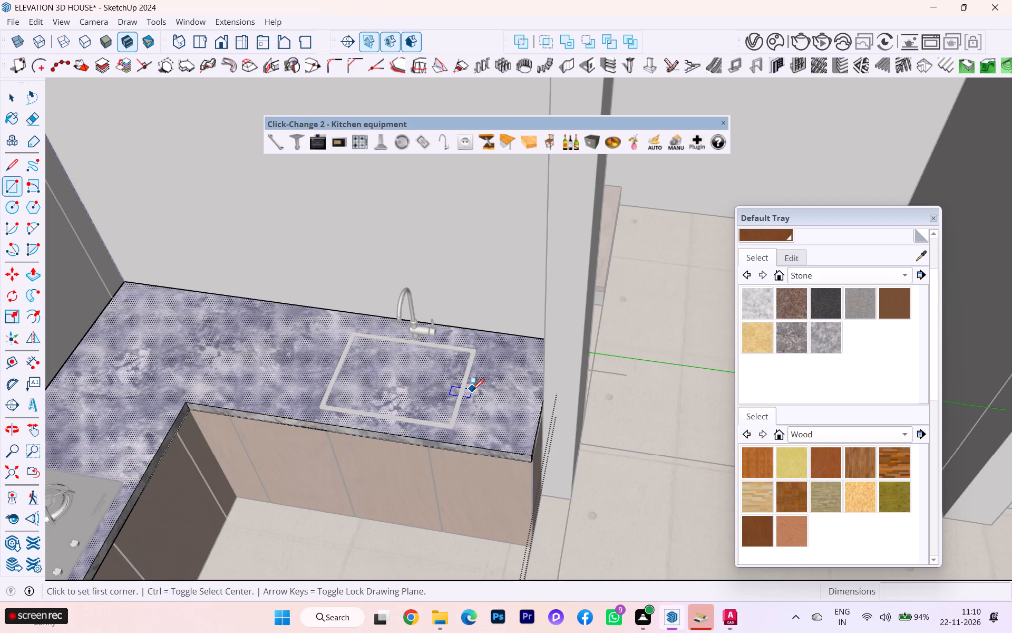
pyautogui.scroll(6, 356, 372)
pyautogui.scroll(-2, 374, 357)
pyautogui.scroll(2, 374, 357)
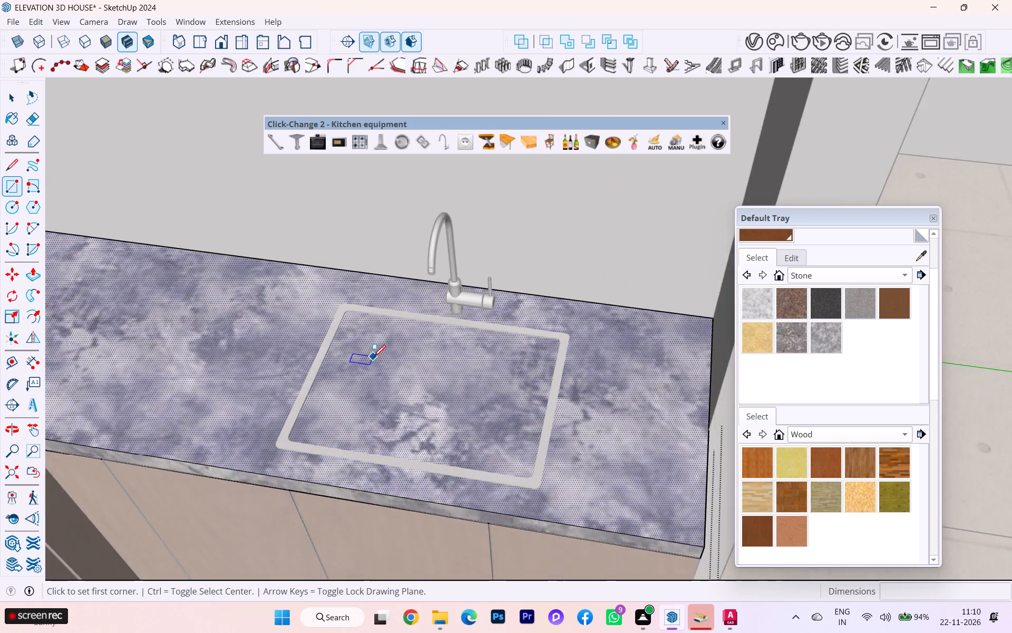
pyautogui.click(364, 332)
pyautogui.click(531, 448)
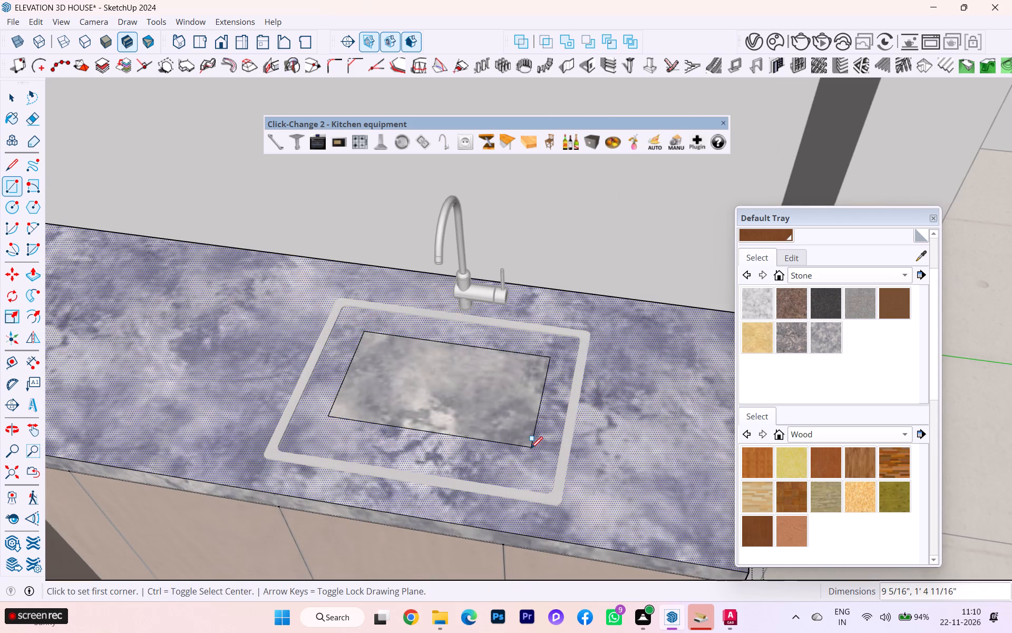
# Push the rectangle inside the sink rim down 2" to cut through the countertop.
pyautogui.click(20, 98)
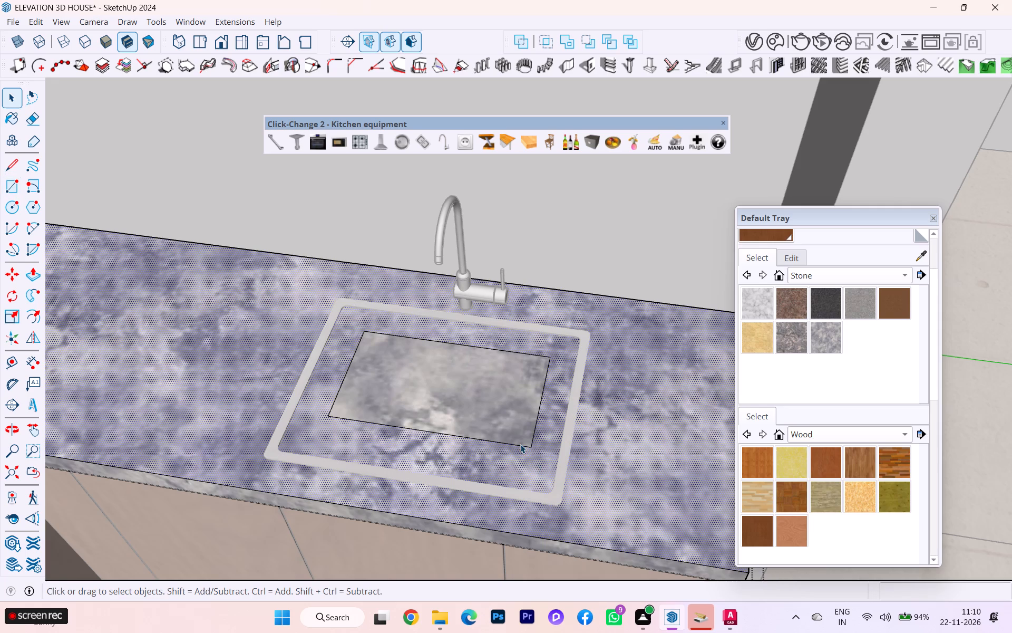
pyautogui.click(473, 418)
pyautogui.press('p')
pyautogui.click(465, 405)
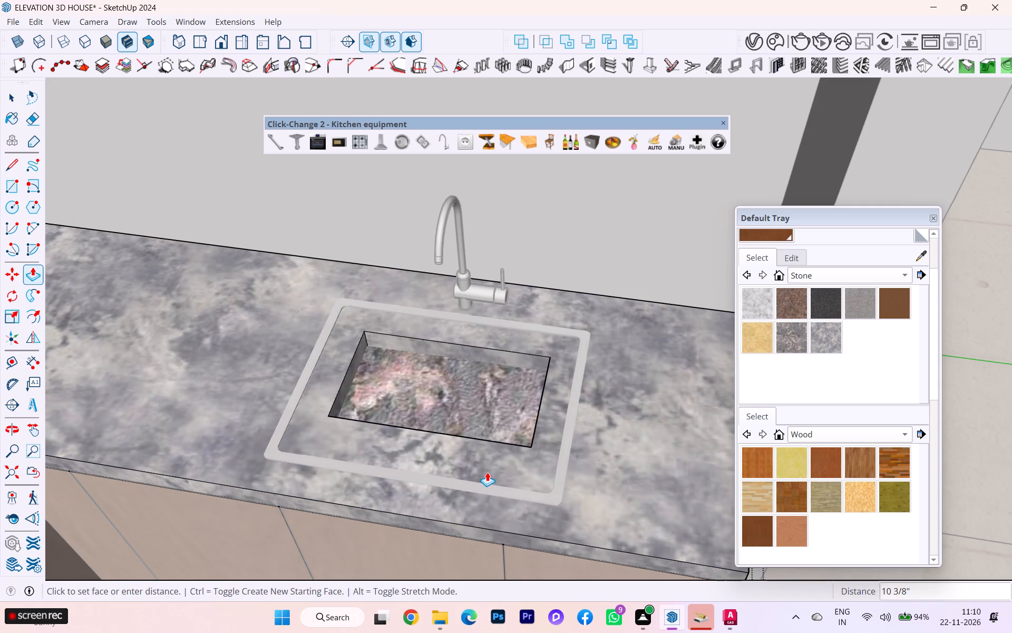
pyautogui.click(475, 431)
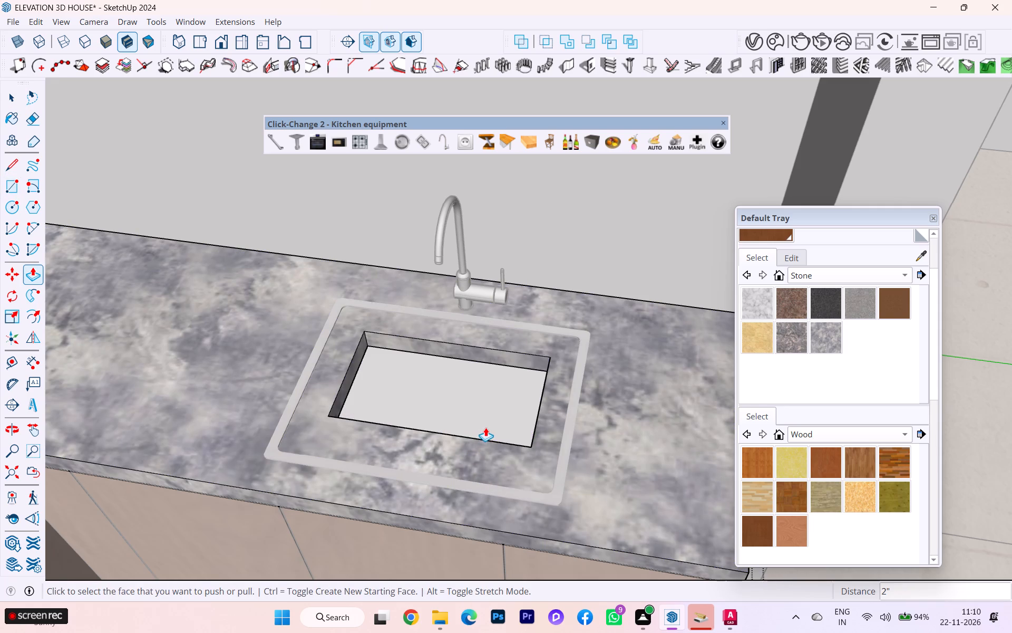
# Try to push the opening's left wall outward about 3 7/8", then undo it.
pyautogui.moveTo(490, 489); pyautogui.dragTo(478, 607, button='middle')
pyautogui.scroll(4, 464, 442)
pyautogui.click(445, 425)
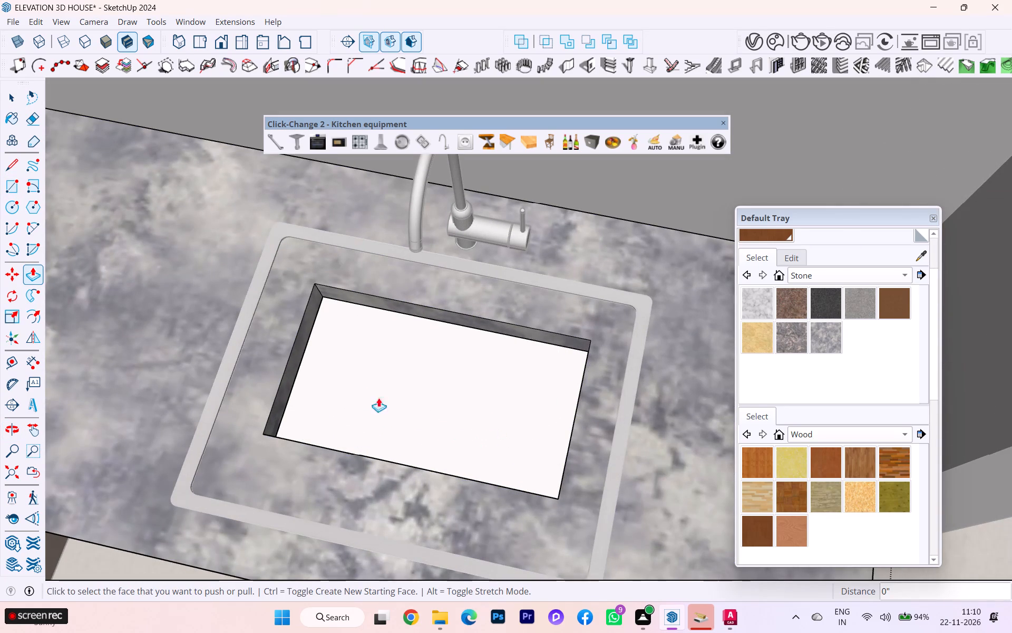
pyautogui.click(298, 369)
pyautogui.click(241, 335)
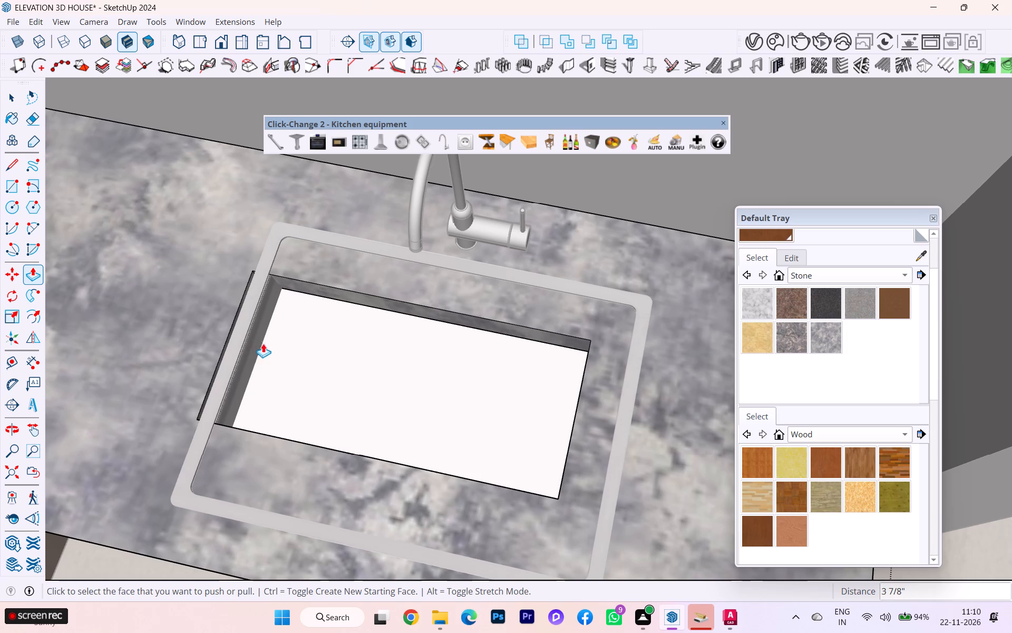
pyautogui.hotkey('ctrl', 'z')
# Extend the countertop opening with Push/Pull so its left wall and faucet-side wall (about 2 9/16" outward) reach the sink rim.
pyautogui.click(298, 367)
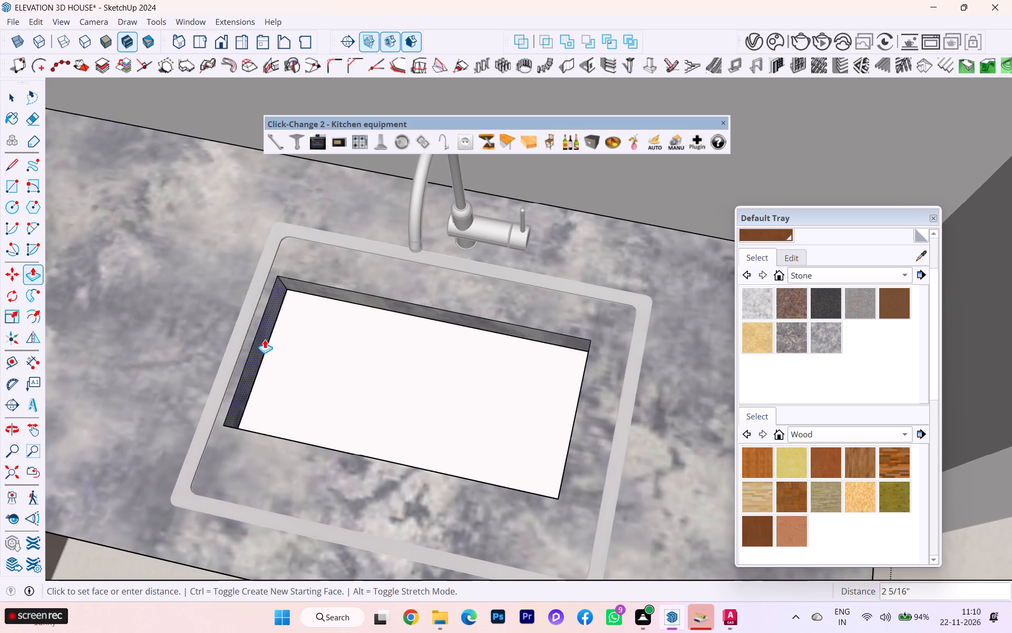
pyautogui.click(250, 332)
pyautogui.click(363, 298)
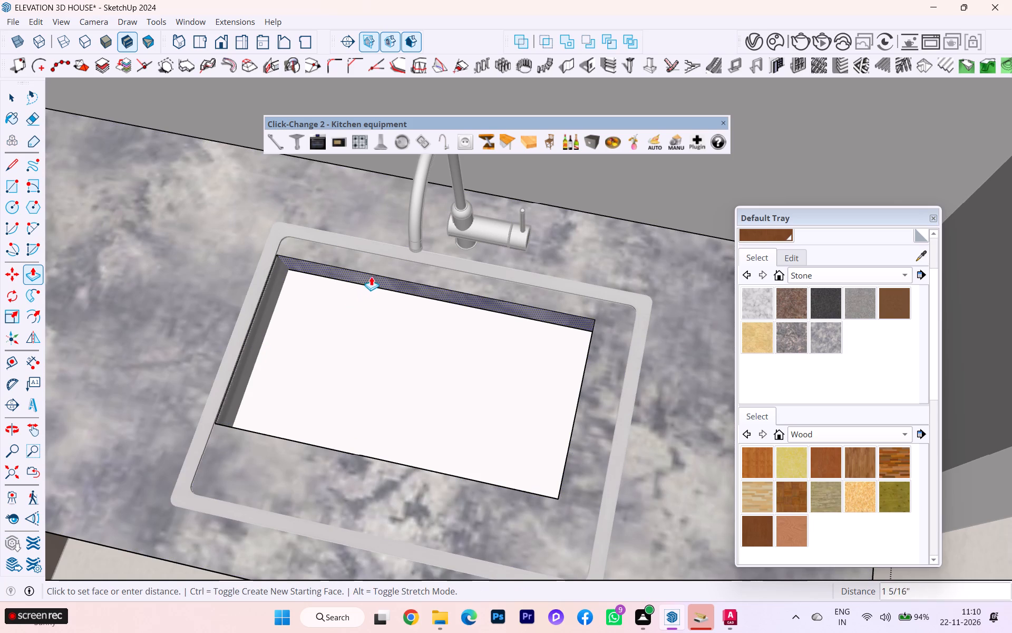
pyautogui.click(396, 255)
pyautogui.scroll(1, 298, 310)
pyautogui.scroll(-1, 298, 310)
pyautogui.scroll(1, 298, 310)
pyautogui.scroll(-1, 298, 310)
pyautogui.scroll(5, 298, 310)
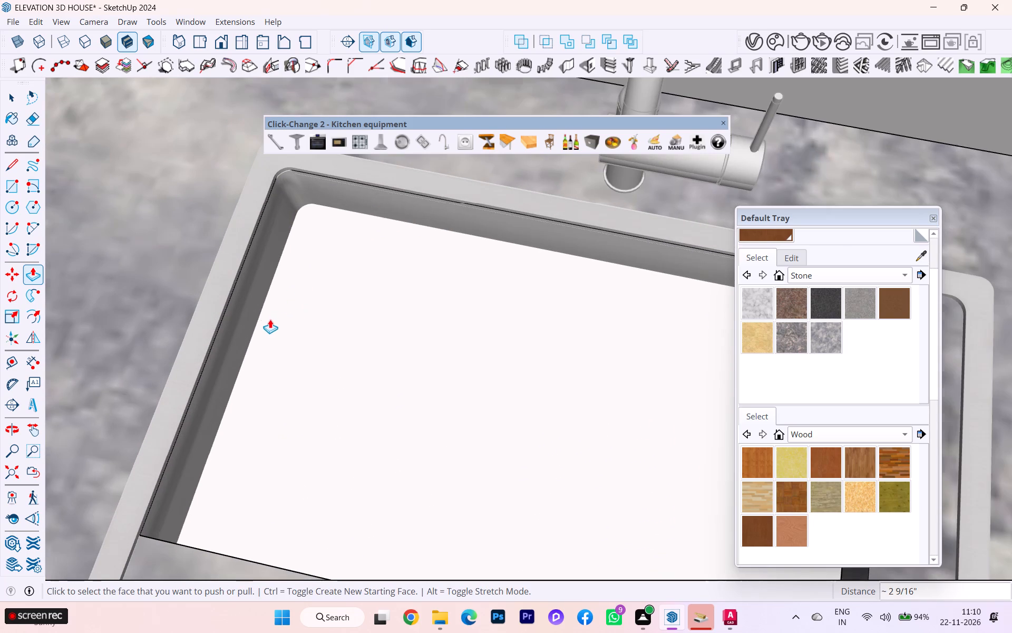
pyautogui.scroll(1, 270, 319)
pyautogui.click(250, 323)
pyautogui.click(236, 313)
pyautogui.scroll(-2, 436, 284)
pyautogui.scroll(1, 439, 284)
pyautogui.scroll(-8, 439, 285)
pyautogui.scroll(4, 496, 290)
pyautogui.scroll(-2, 497, 290)
pyautogui.scroll(3, 502, 292)
pyautogui.scroll(-1, 504, 292)
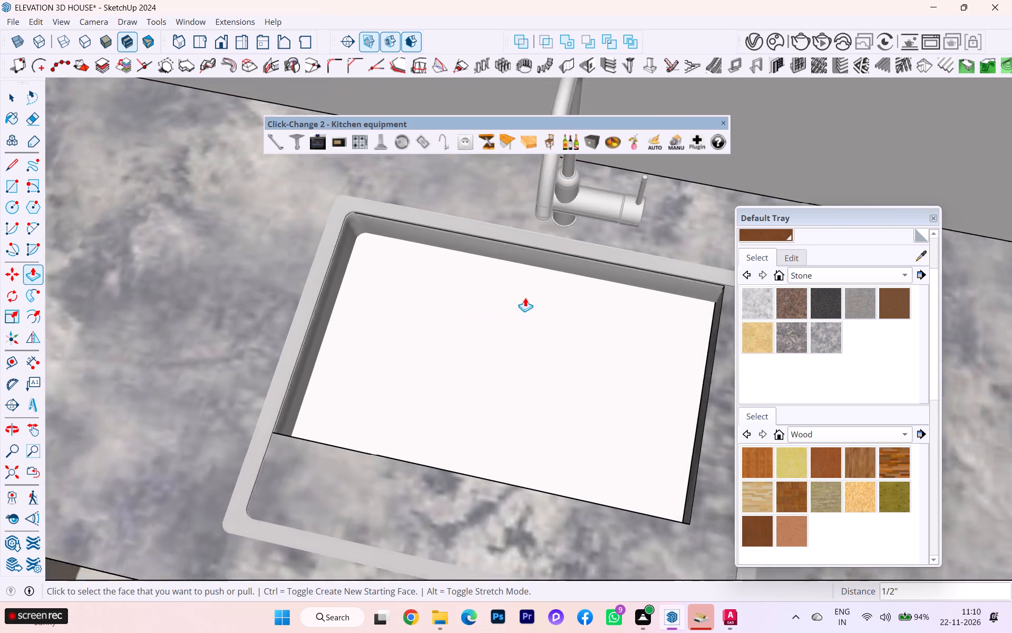
# Extend the opening's front wall, opposite the faucet, about 4 3/4" outward to the sink rim.
pyautogui.moveTo(524, 301); pyautogui.dragTo(65, 495, button='middle')
pyautogui.scroll(-9, 340, 410)
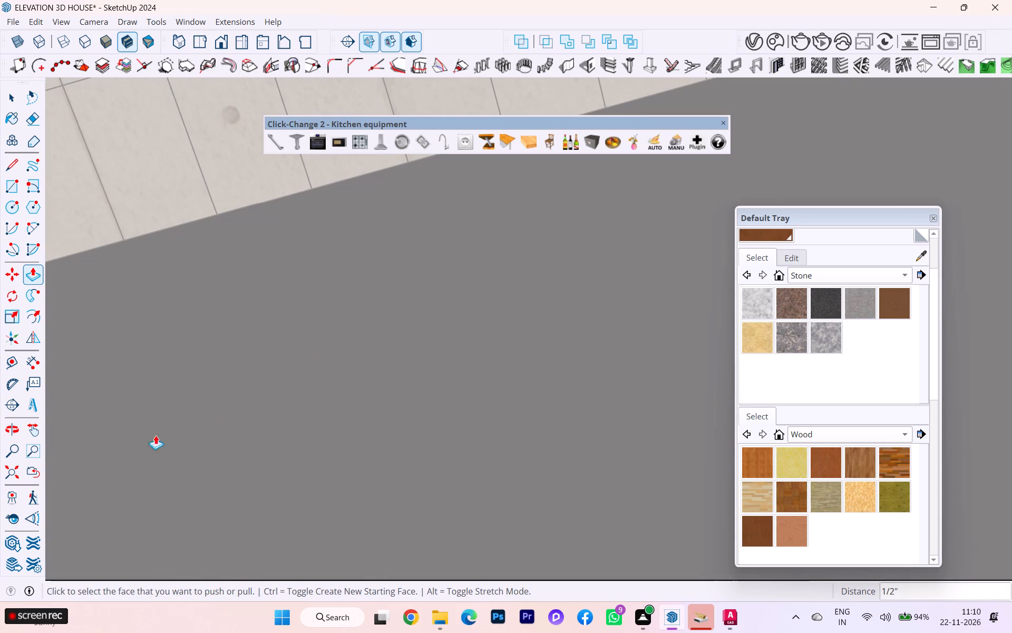
pyautogui.click(203, 40)
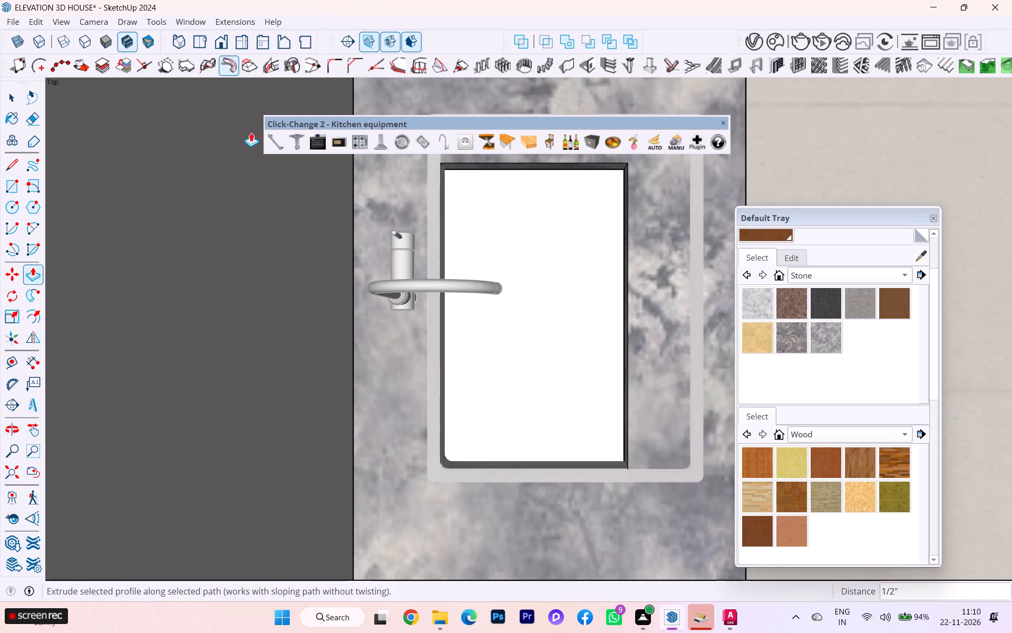
pyautogui.scroll(1, 552, 406)
pyautogui.scroll(-1, 554, 406)
pyautogui.scroll(2, 556, 406)
pyautogui.moveTo(575, 406); pyautogui.dragTo(650, 388, button='middle')
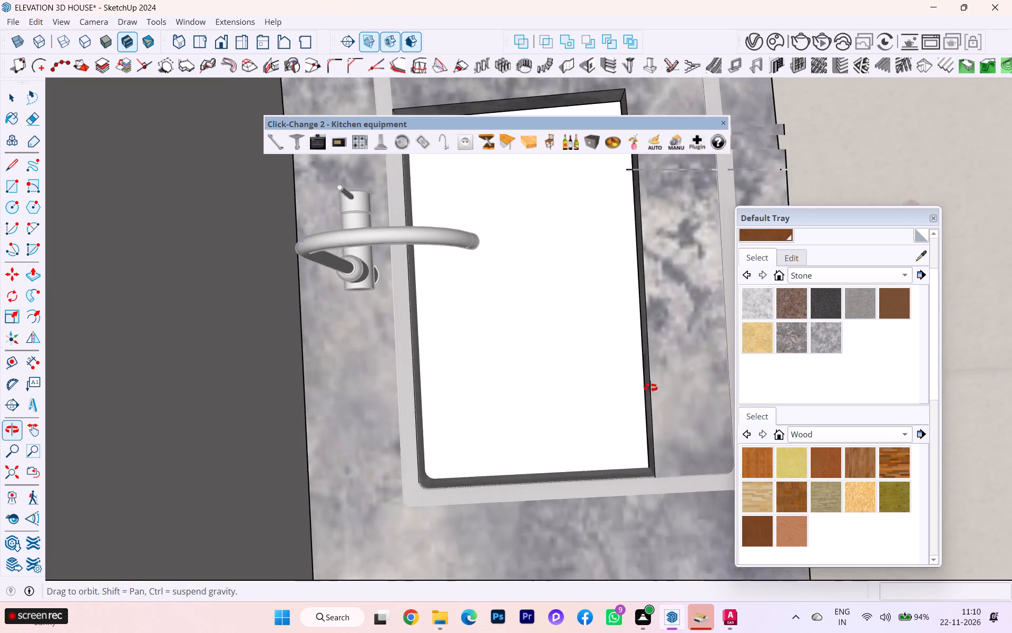
pyautogui.moveTo(650, 388); pyautogui.dragTo(727, 331, button='middle')
pyautogui.scroll(1, 612, 289)
pyautogui.scroll(-1, 612, 289)
pyautogui.scroll(3, 612, 289)
pyautogui.click(657, 273)
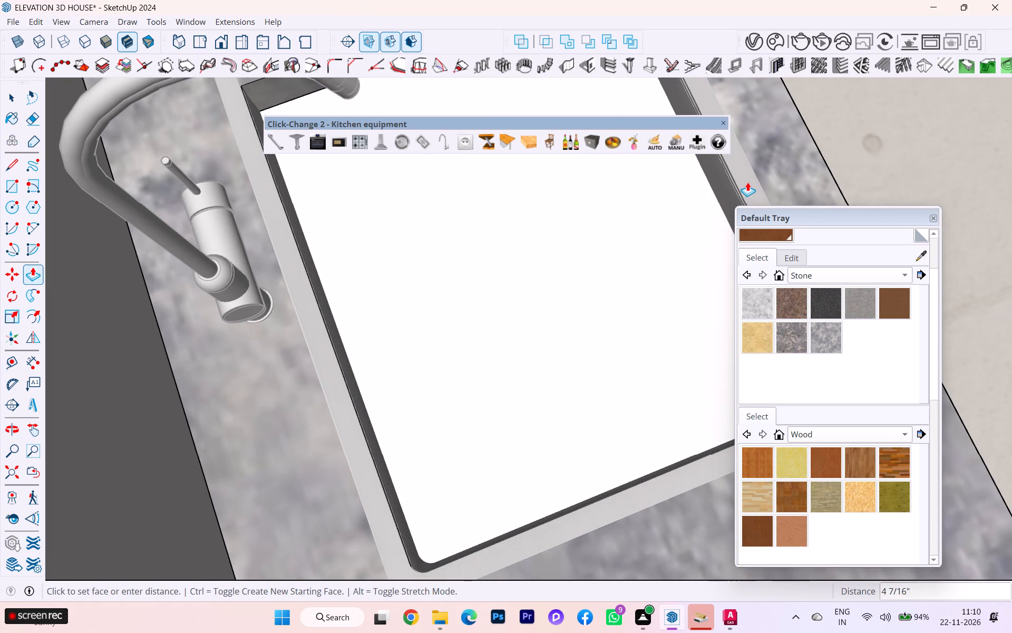
pyautogui.click(751, 177)
pyautogui.scroll(-1, 633, 264)
pyautogui.scroll(2, 632, 265)
pyautogui.scroll(-2, 630, 266)
pyautogui.scroll(1, 625, 268)
pyautogui.scroll(-7, 624, 286)
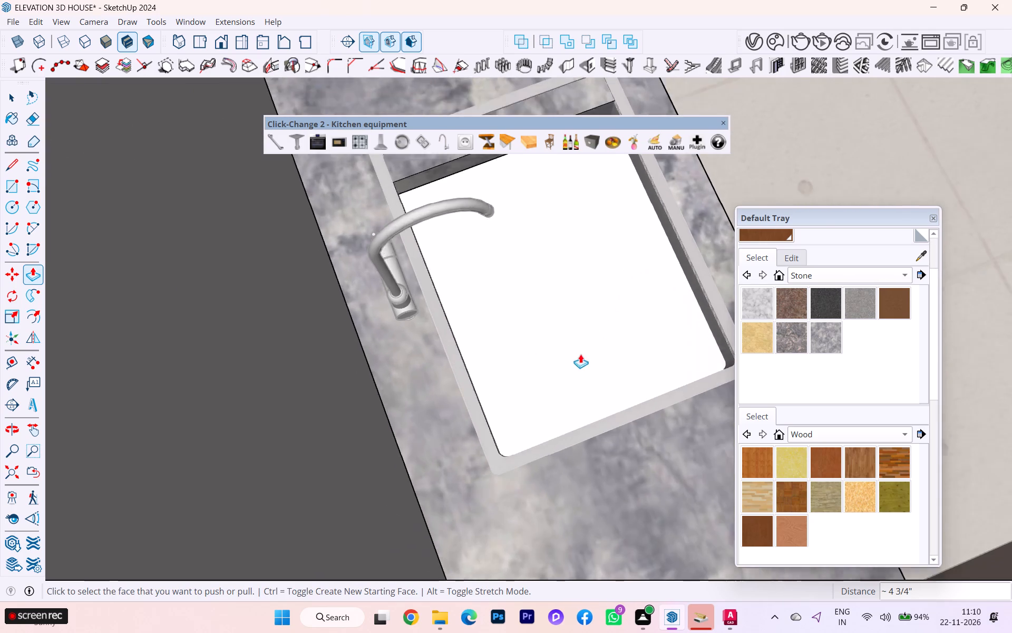
# Extend the opening's remaining short wall about 2 3/16" outward to the sink rim.
pyautogui.scroll(2, 580, 354)
pyautogui.scroll(-2, 580, 354)
pyautogui.scroll(3, 522, 165)
pyautogui.click(507, 169)
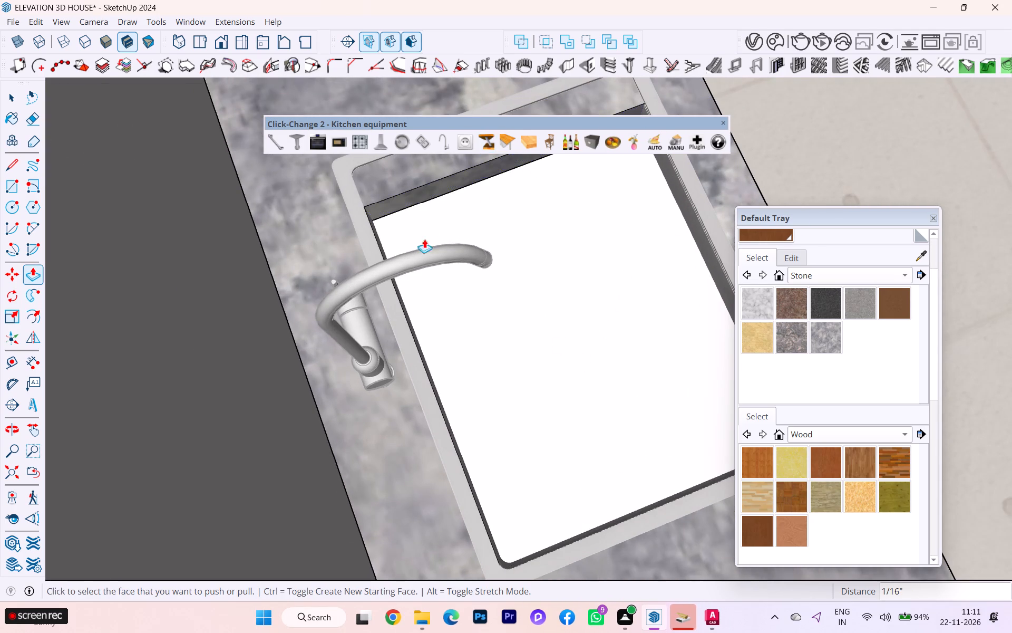
pyautogui.scroll(-6, 423, 245)
pyautogui.click(419, 215)
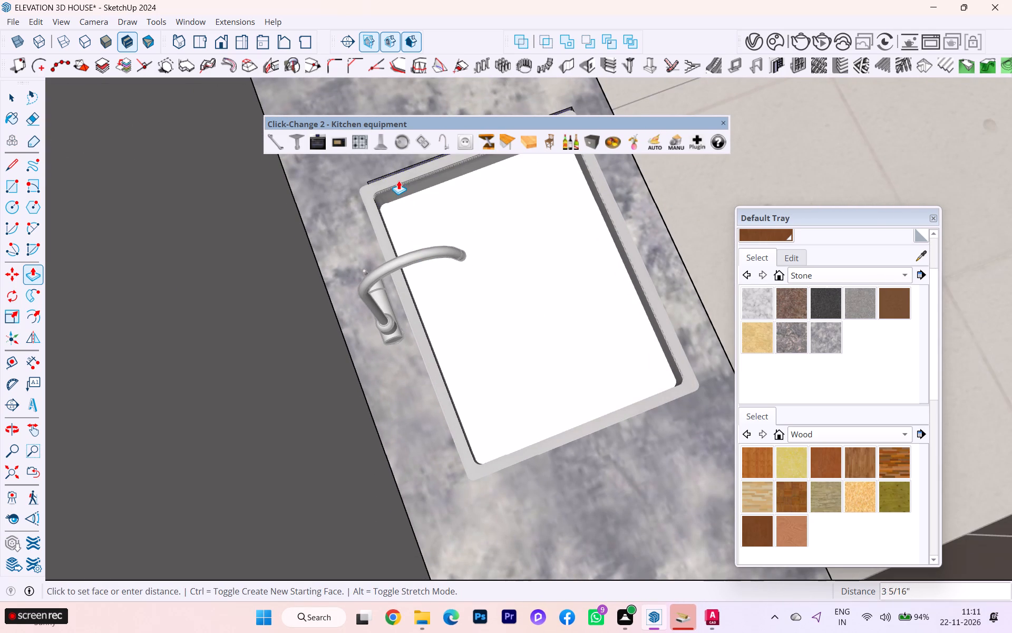
pyautogui.click(398, 180)
pyautogui.scroll(-2, 524, 276)
pyautogui.scroll(4, 527, 279)
pyautogui.scroll(-3, 590, 294)
# Leave the countertop group, open the base cabinet beneath the opening for editing, and select its top face.
pyautogui.moveTo(581, 297); pyautogui.dragTo(452, 320, button='middle')
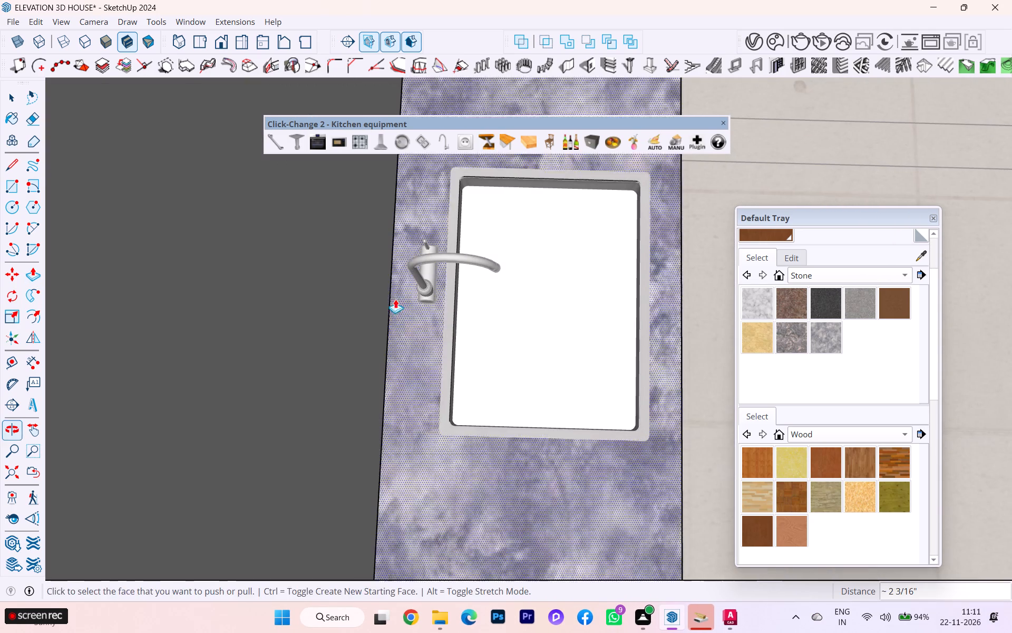
pyautogui.click(12, 96)
pyautogui.click(575, 295)
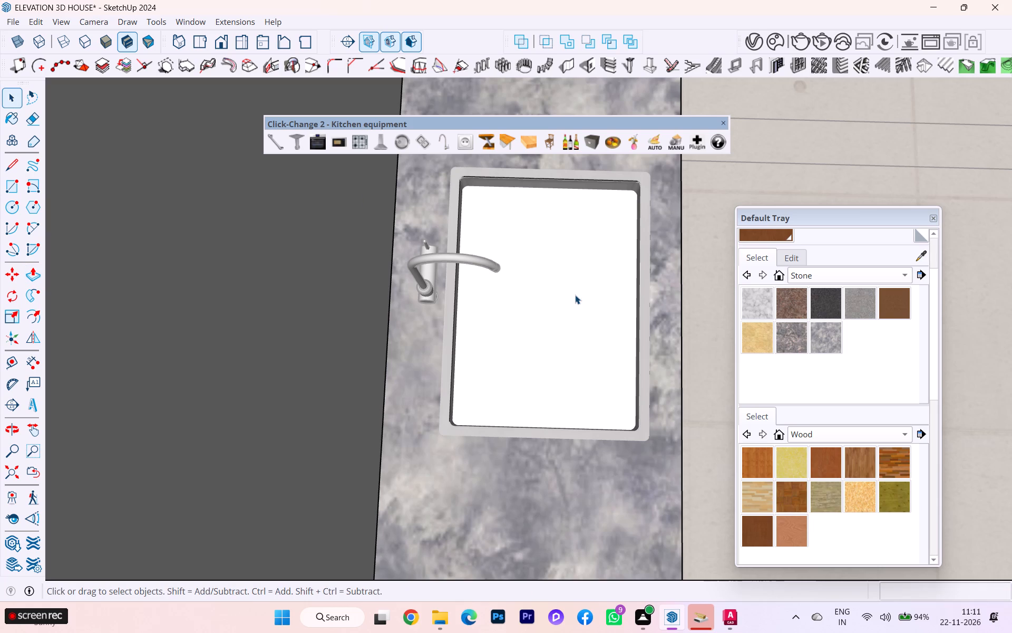
pyautogui.doubleClick(575, 295)
pyautogui.click(551, 295)
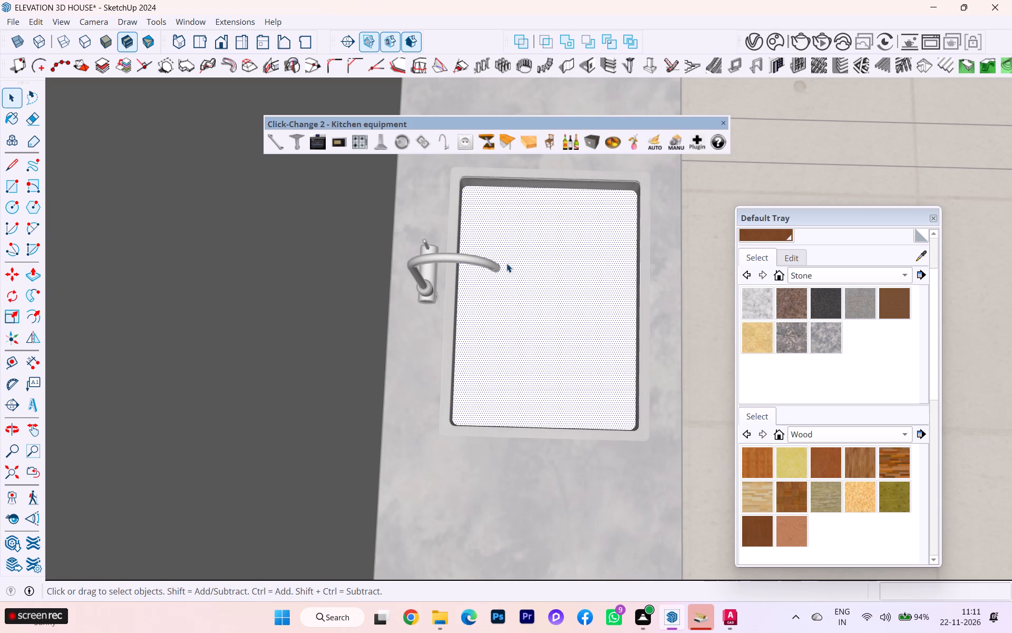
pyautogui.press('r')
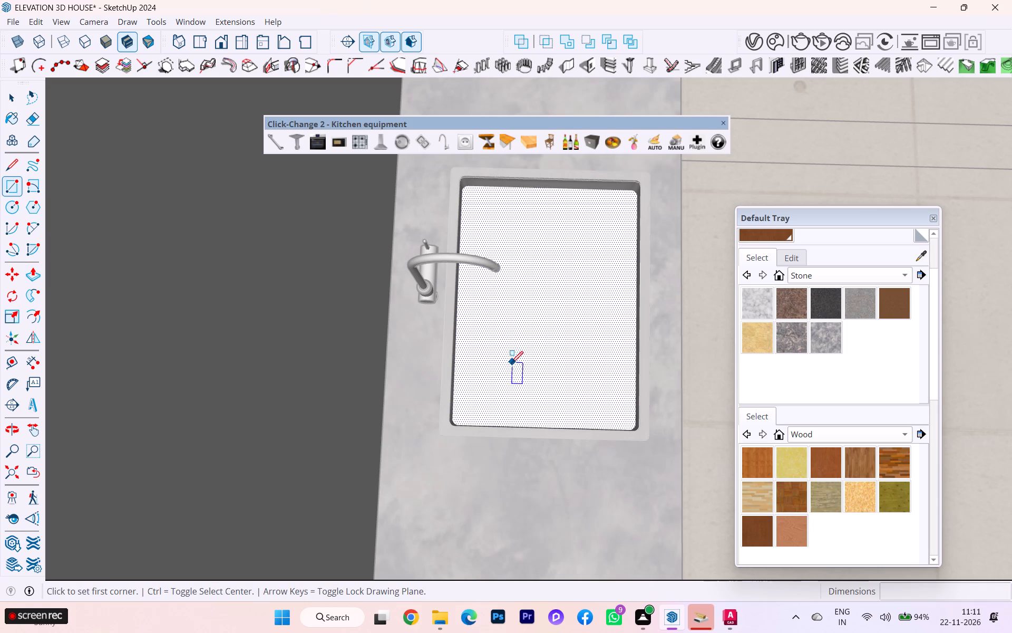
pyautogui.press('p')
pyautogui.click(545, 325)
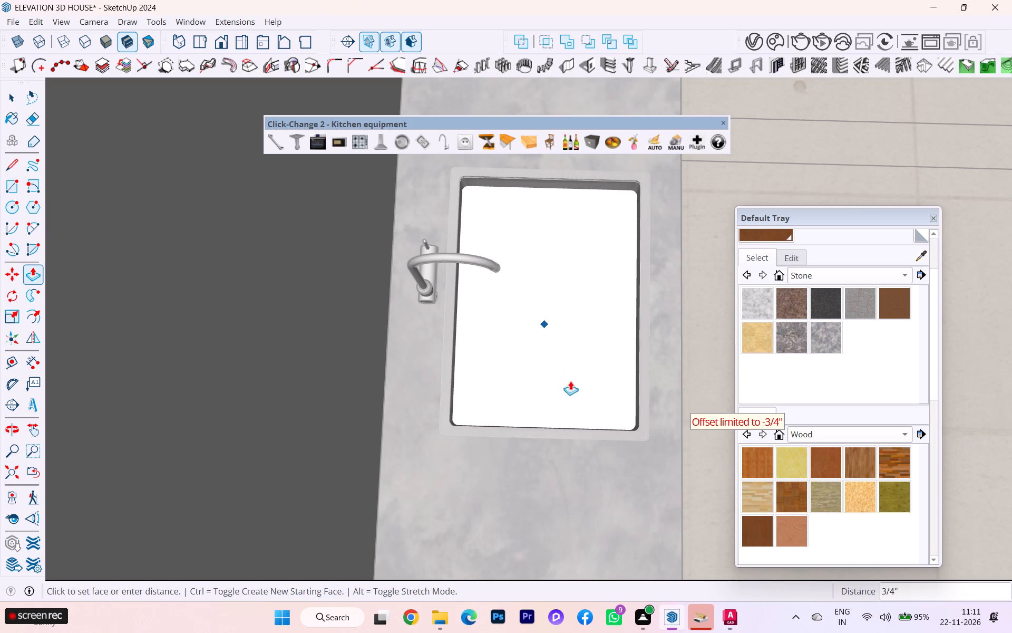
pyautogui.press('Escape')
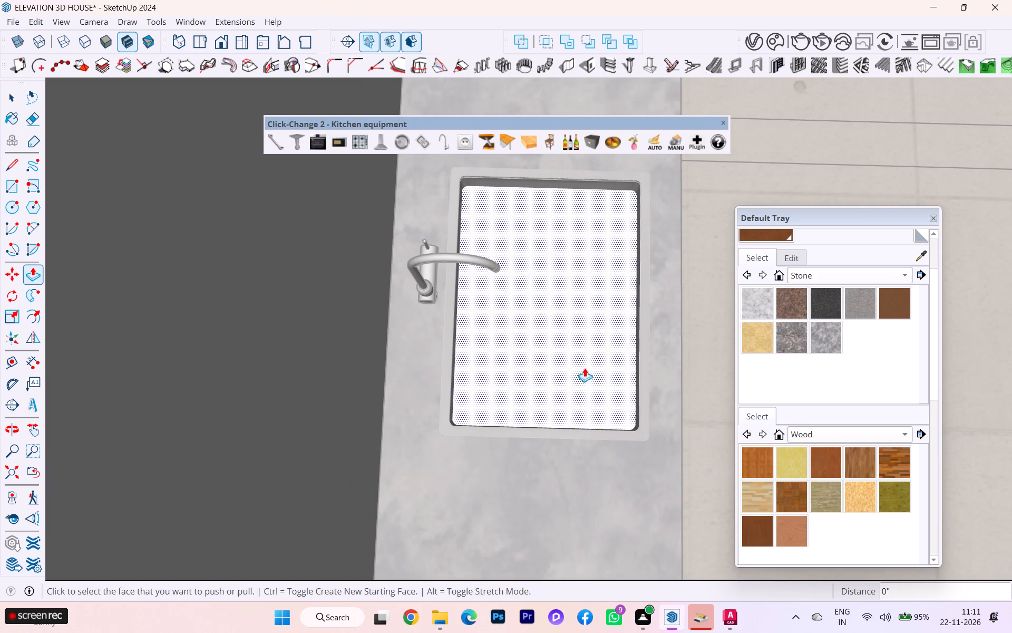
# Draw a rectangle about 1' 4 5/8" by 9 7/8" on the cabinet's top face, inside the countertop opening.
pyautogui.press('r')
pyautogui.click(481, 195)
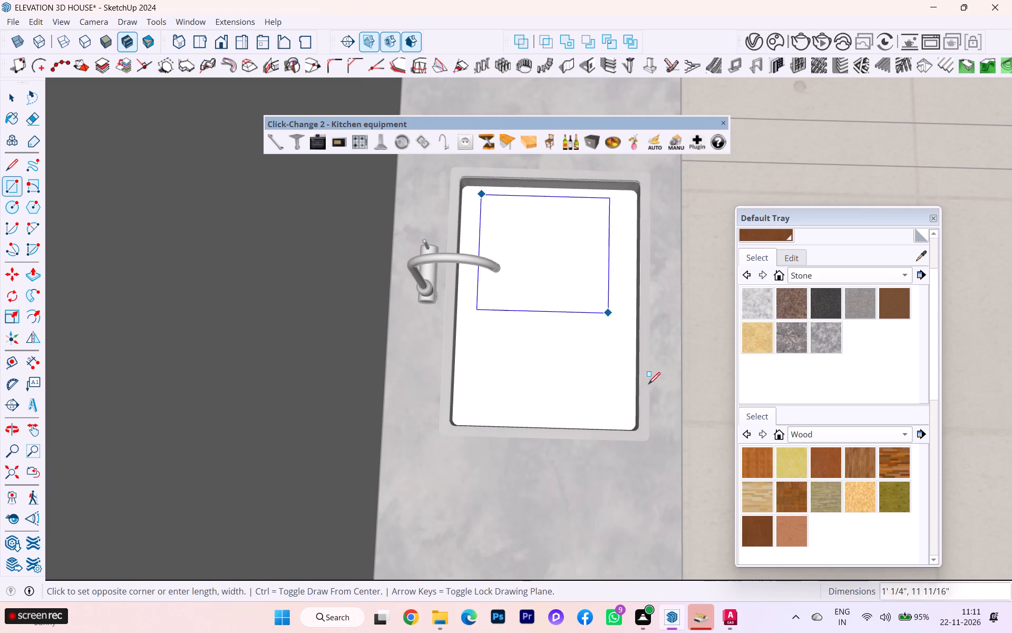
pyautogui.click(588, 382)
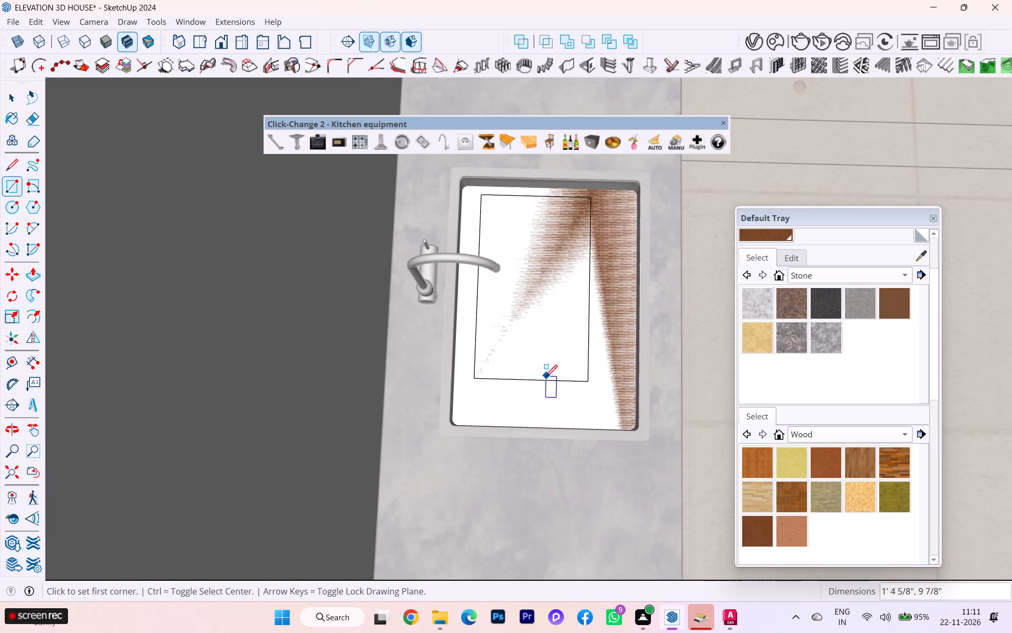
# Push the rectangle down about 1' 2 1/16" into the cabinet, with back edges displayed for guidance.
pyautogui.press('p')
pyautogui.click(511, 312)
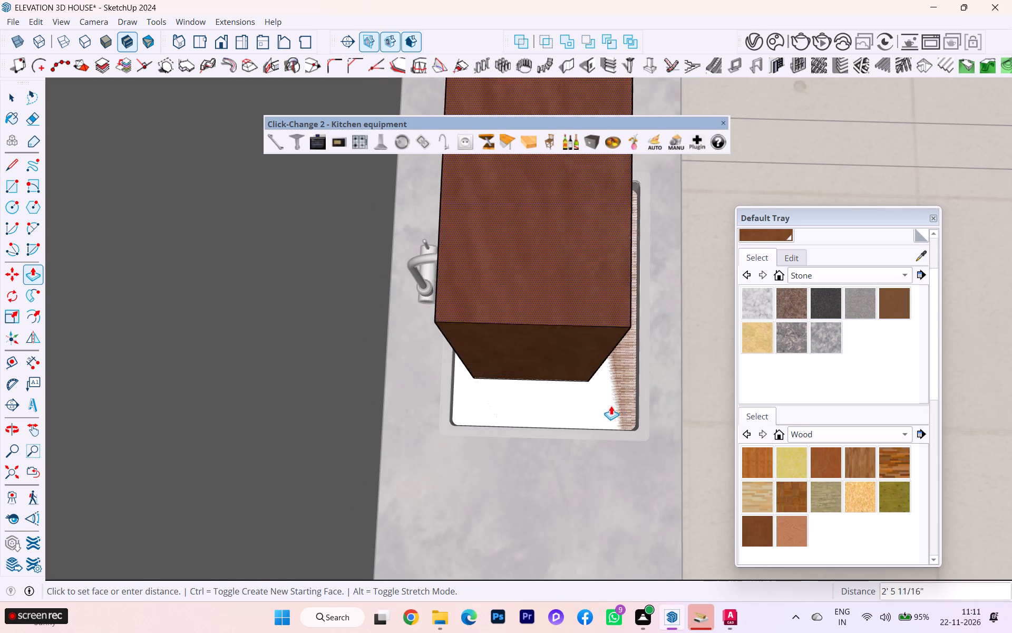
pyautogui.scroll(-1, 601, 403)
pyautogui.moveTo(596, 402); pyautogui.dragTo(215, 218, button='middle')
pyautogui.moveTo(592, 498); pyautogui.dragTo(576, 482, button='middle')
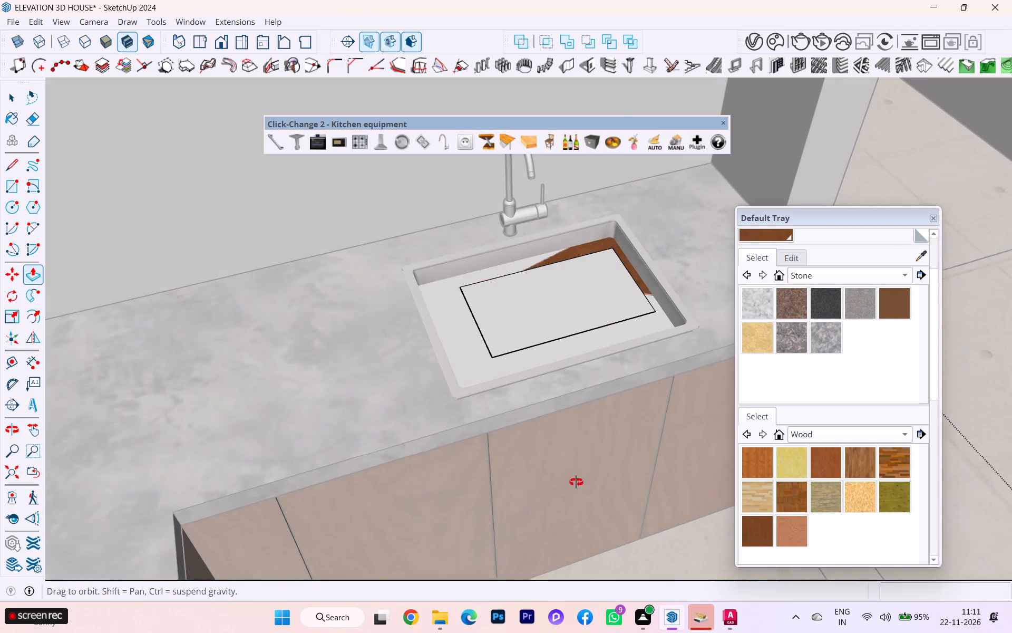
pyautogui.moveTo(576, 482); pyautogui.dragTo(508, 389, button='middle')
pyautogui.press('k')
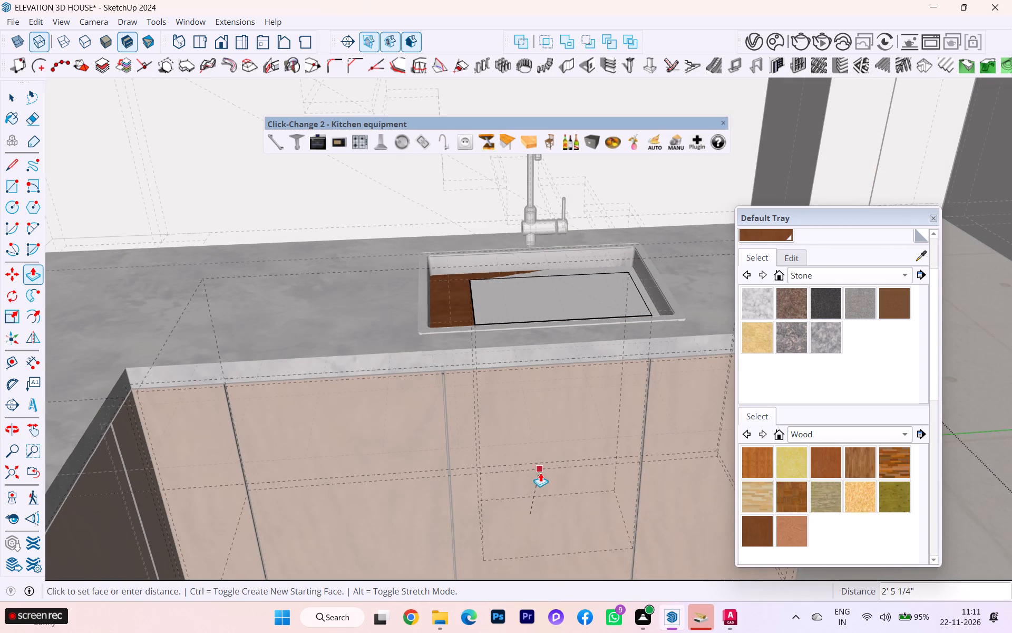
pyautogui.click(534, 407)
# Examine the basin recess inside the countertop opening from above and at an angle.
pyautogui.moveTo(576, 404); pyautogui.dragTo(590, 584, button='middle')
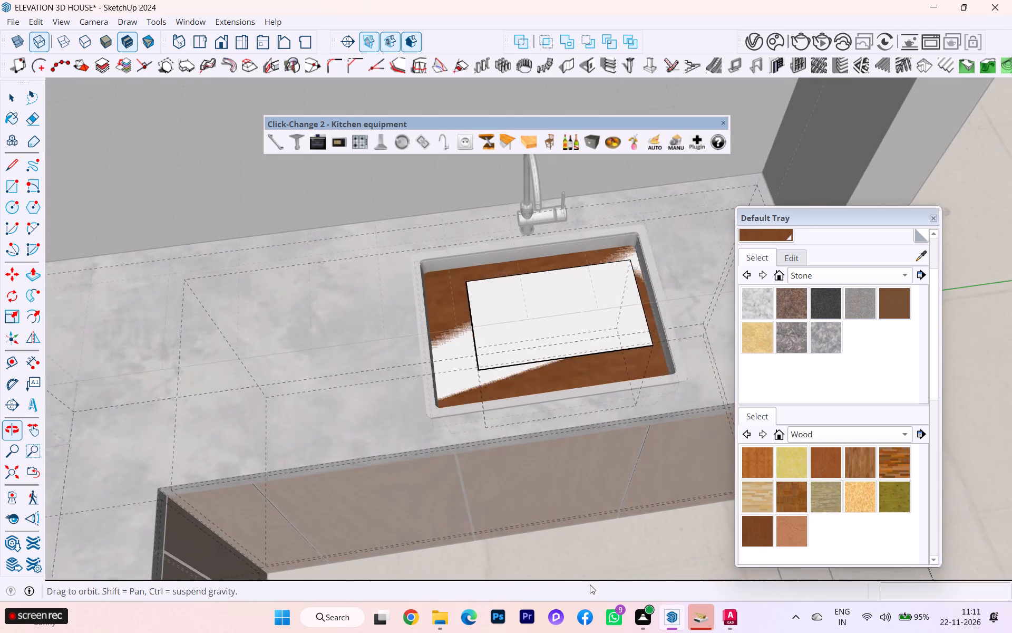
pyautogui.scroll(1, 539, 367)
pyautogui.scroll(-2, 539, 367)
pyautogui.scroll(3, 539, 367)
pyautogui.scroll(-1, 544, 341)
pyautogui.moveTo(544, 344); pyautogui.dragTo(537, 519, button='middle')
pyautogui.scroll(2, 504, 363)
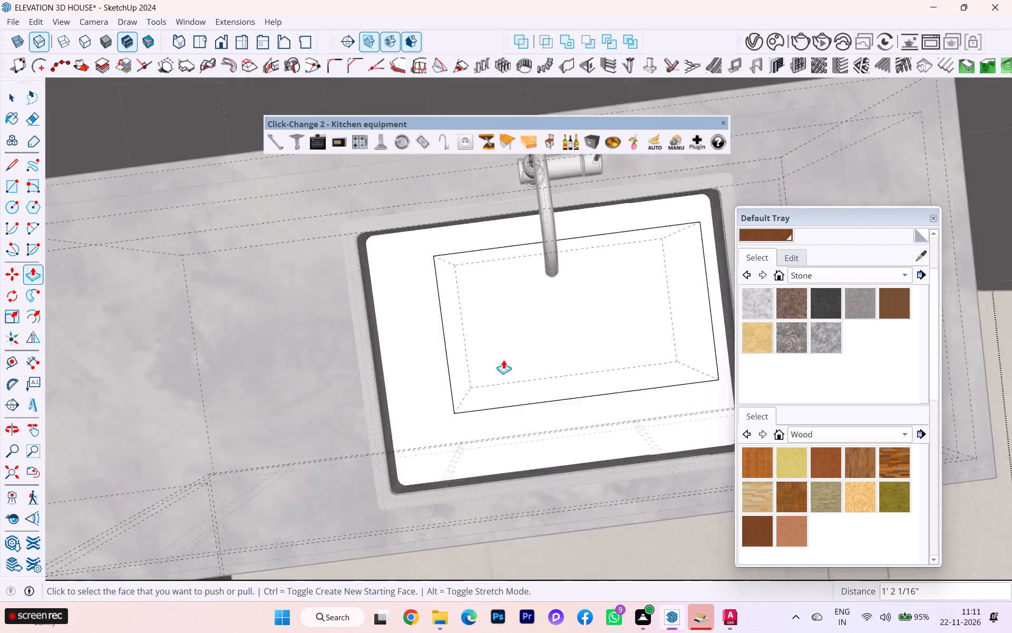
pyautogui.scroll(5, 503, 360)
pyautogui.moveTo(430, 349); pyautogui.dragTo(193, 271, button='middle')
pyautogui.scroll(-2, 480, 290)
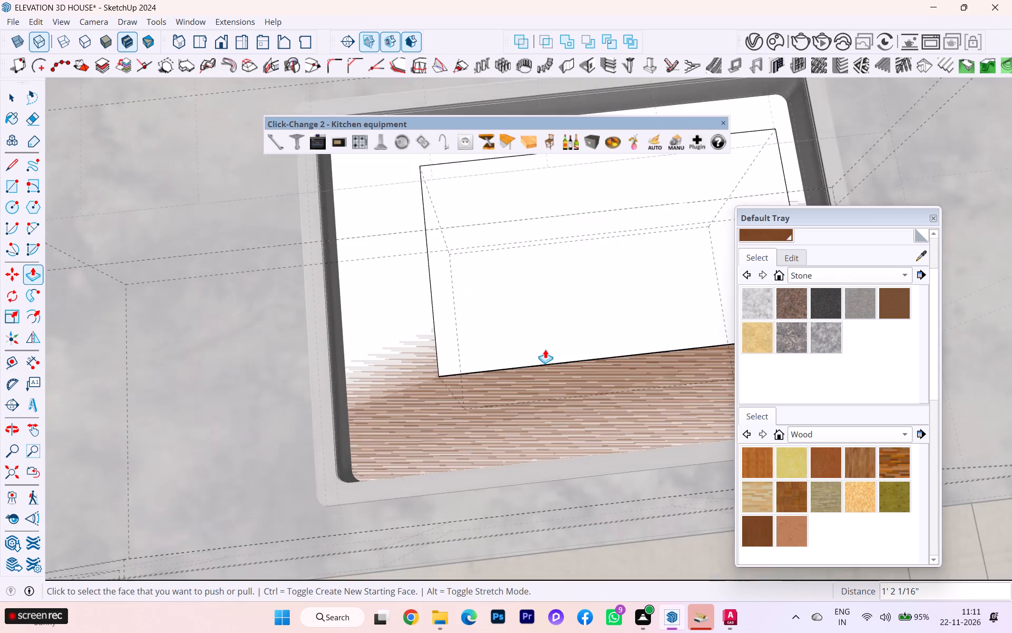
pyautogui.scroll(-1, 545, 349)
pyautogui.scroll(1, 562, 356)
pyautogui.scroll(-5, 563, 356)
pyautogui.scroll(2, 568, 360)
pyautogui.moveTo(561, 359); pyautogui.dragTo(337, 318, button='middle')
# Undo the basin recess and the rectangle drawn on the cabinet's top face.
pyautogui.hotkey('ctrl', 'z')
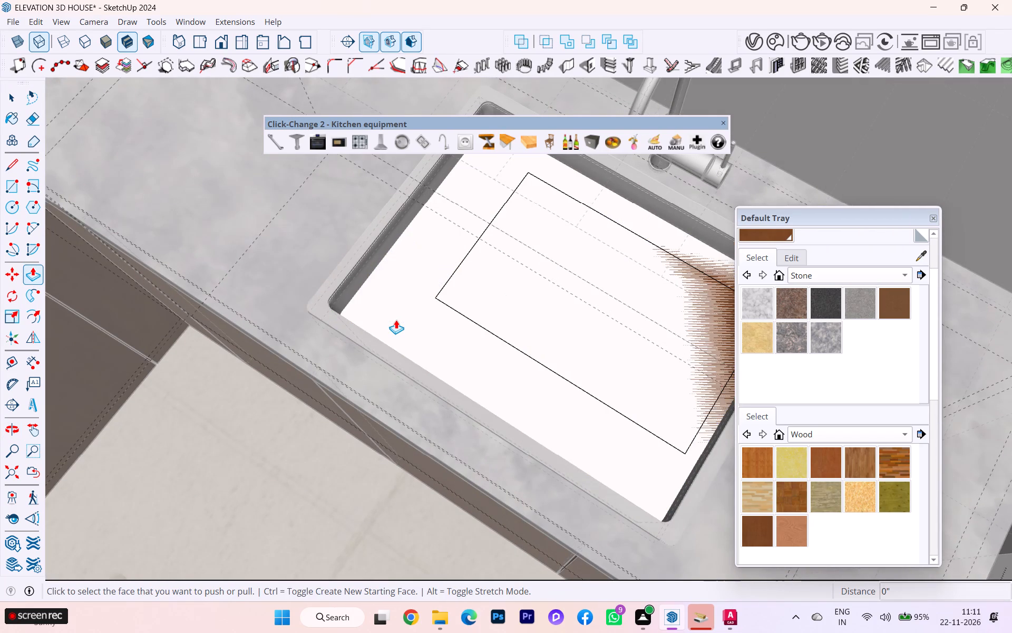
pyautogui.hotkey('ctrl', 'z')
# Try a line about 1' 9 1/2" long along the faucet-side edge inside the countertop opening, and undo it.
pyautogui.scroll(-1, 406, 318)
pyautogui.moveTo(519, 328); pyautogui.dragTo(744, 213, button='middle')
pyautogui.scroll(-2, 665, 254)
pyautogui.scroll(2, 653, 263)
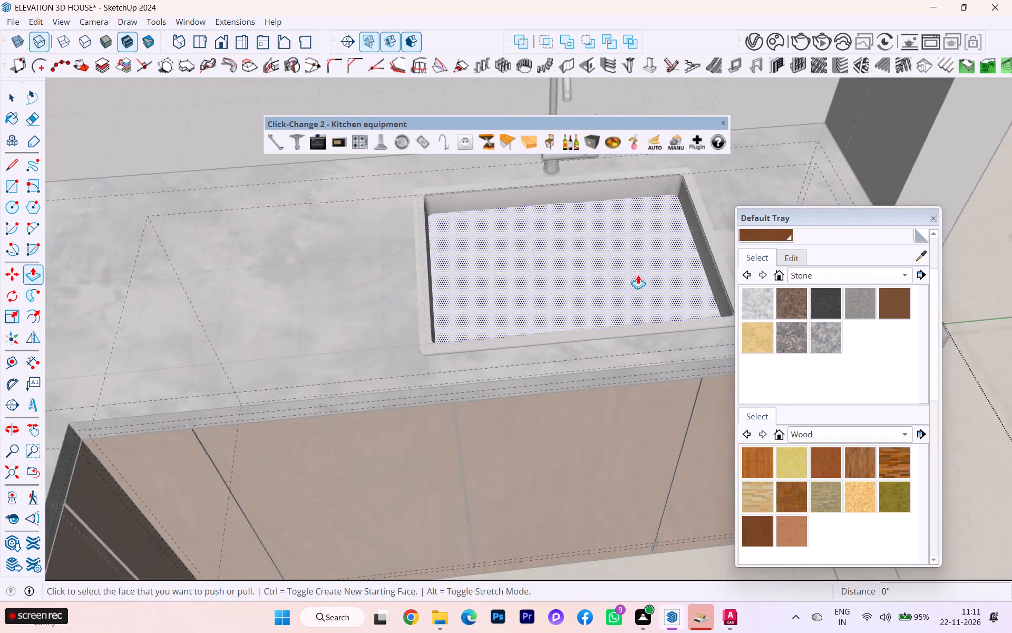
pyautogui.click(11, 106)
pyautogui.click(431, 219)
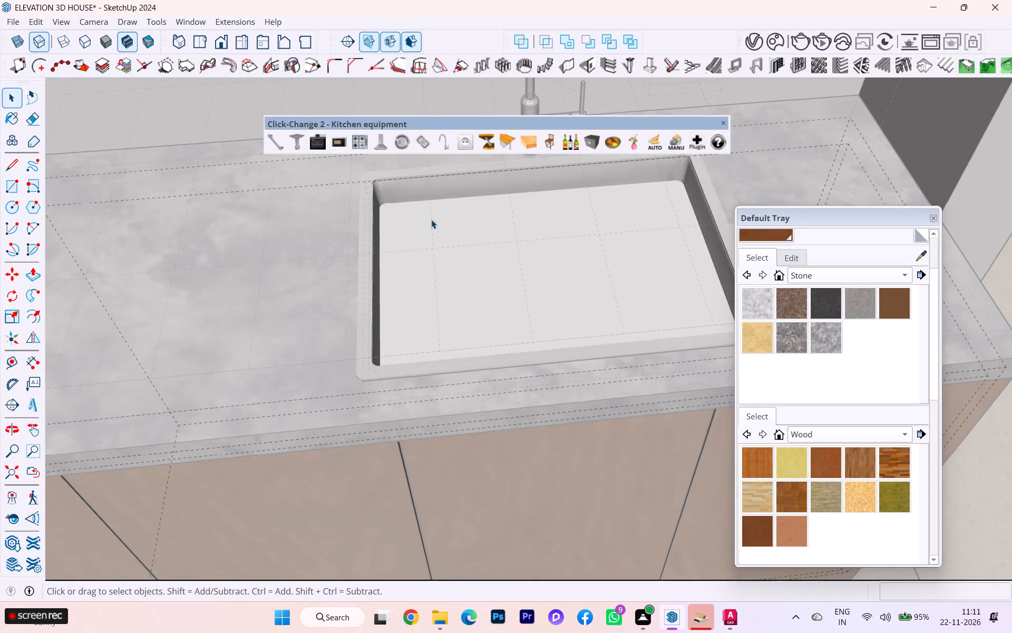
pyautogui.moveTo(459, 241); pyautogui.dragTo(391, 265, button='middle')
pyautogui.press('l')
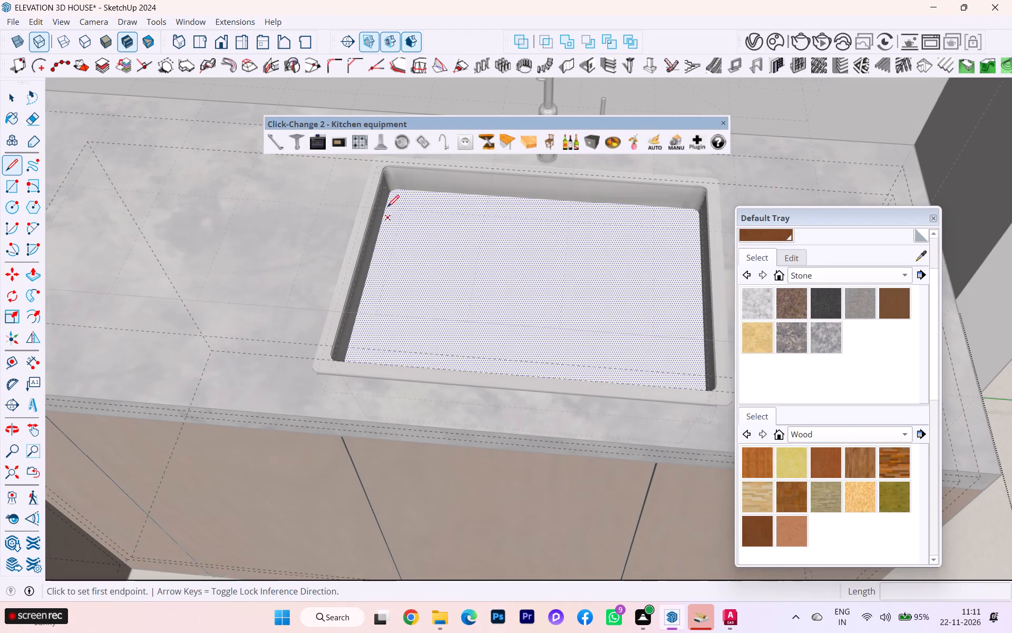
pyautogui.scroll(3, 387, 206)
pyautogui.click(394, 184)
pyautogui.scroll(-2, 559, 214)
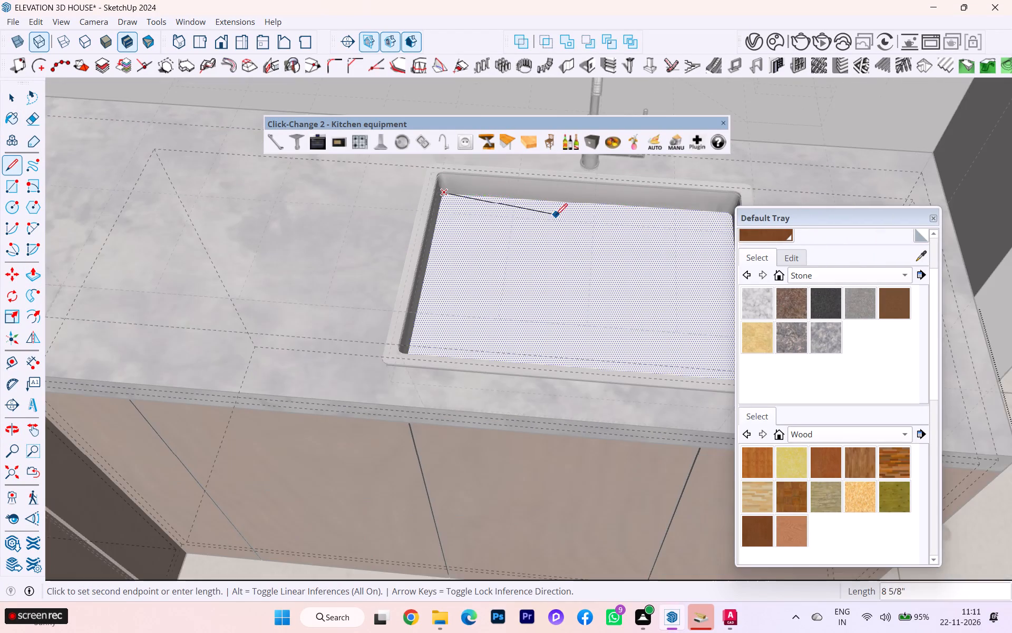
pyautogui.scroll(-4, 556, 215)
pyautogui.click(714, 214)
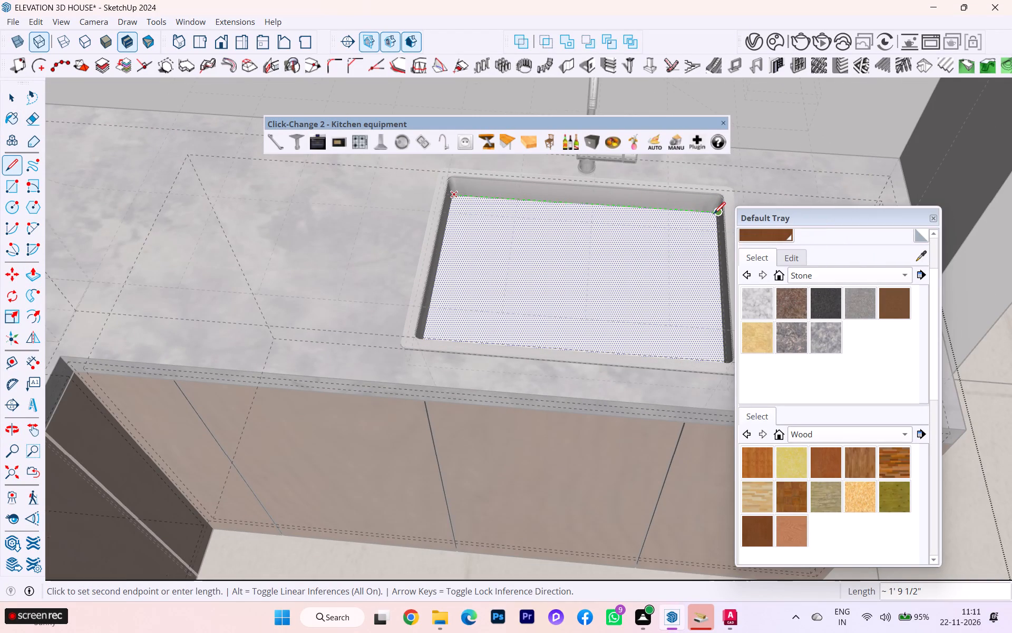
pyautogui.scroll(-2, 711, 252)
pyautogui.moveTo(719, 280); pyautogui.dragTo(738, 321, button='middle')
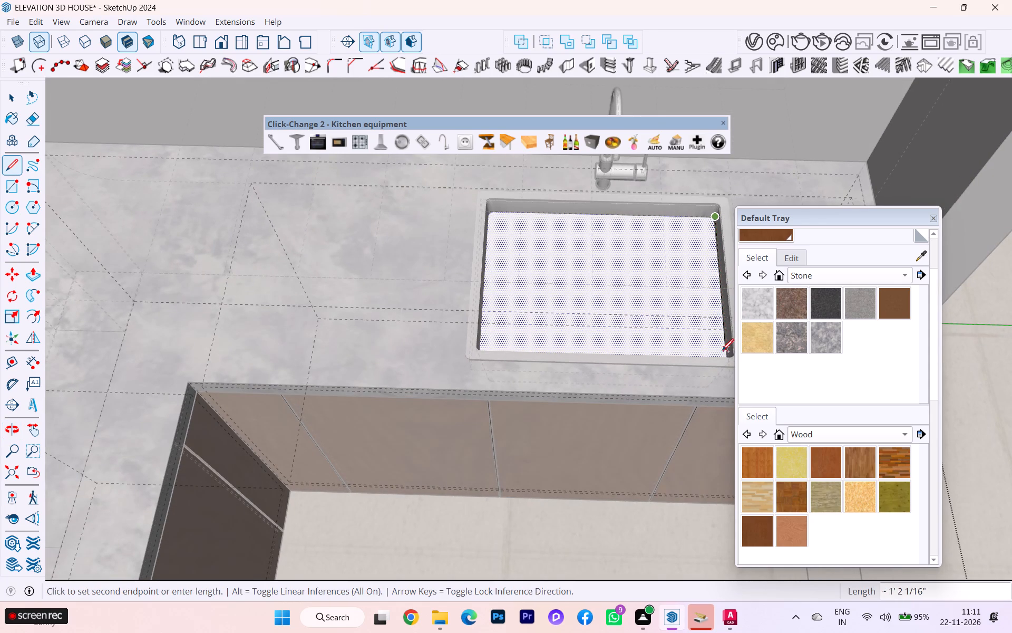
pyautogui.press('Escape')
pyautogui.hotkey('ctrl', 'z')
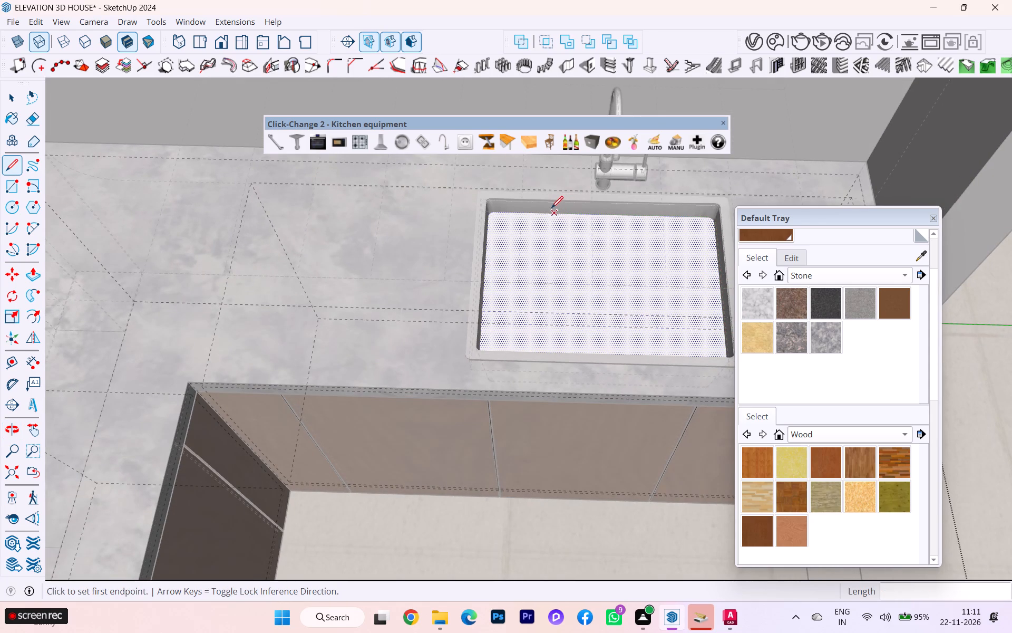
# Draw a line about 1' 9 1/8" long, locked to the green axis, along the opening's faucet-side edge on the cabinet's top face.
pyautogui.scroll(4, 530, 213)
pyautogui.scroll(4, 480, 221)
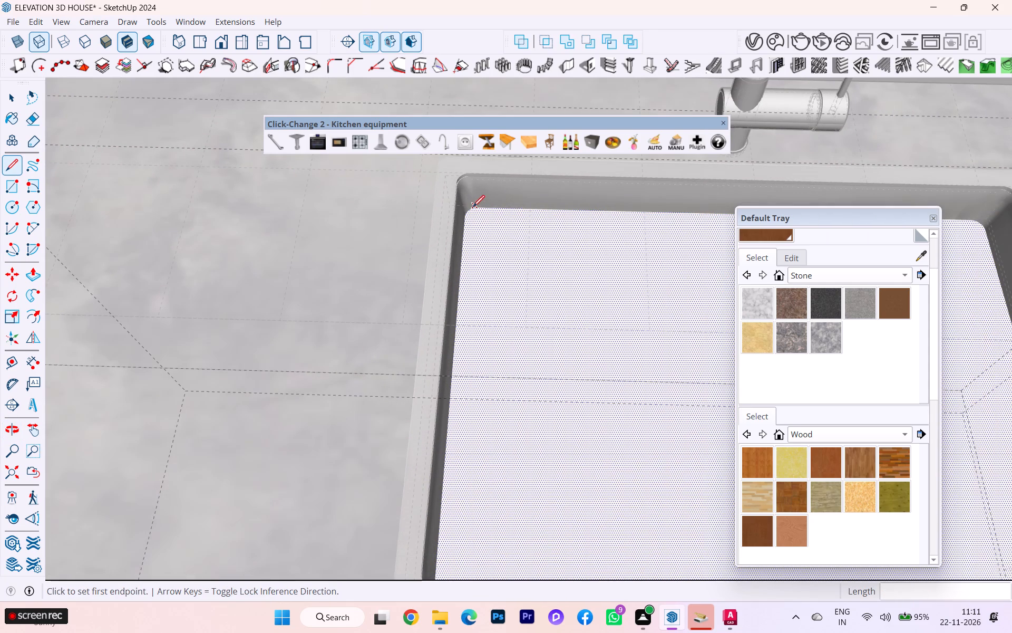
pyautogui.click(478, 208)
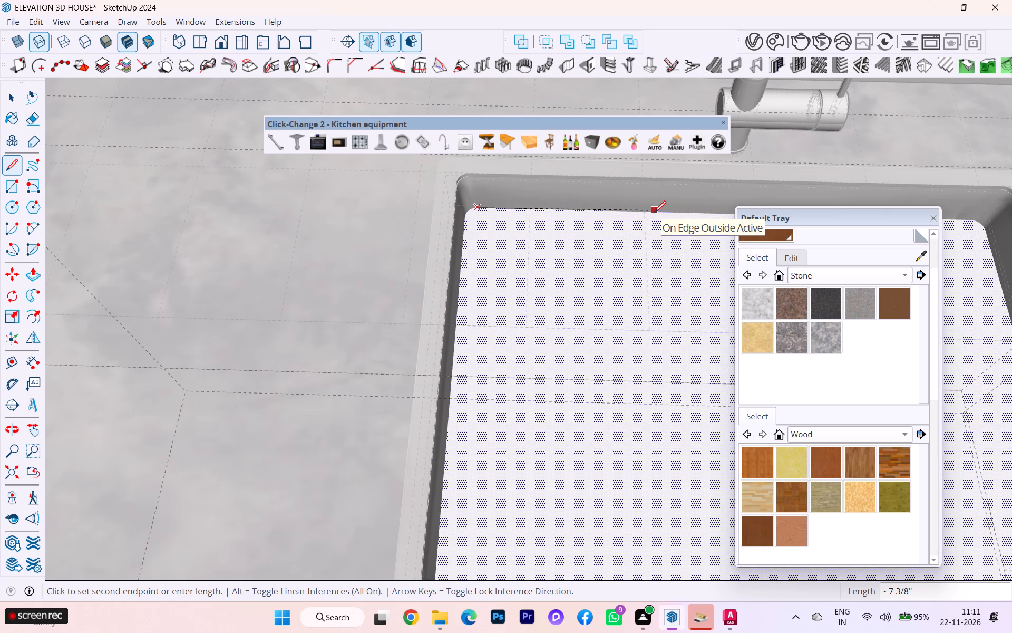
pyautogui.press('Right')
pyautogui.scroll(-3, 624, 218)
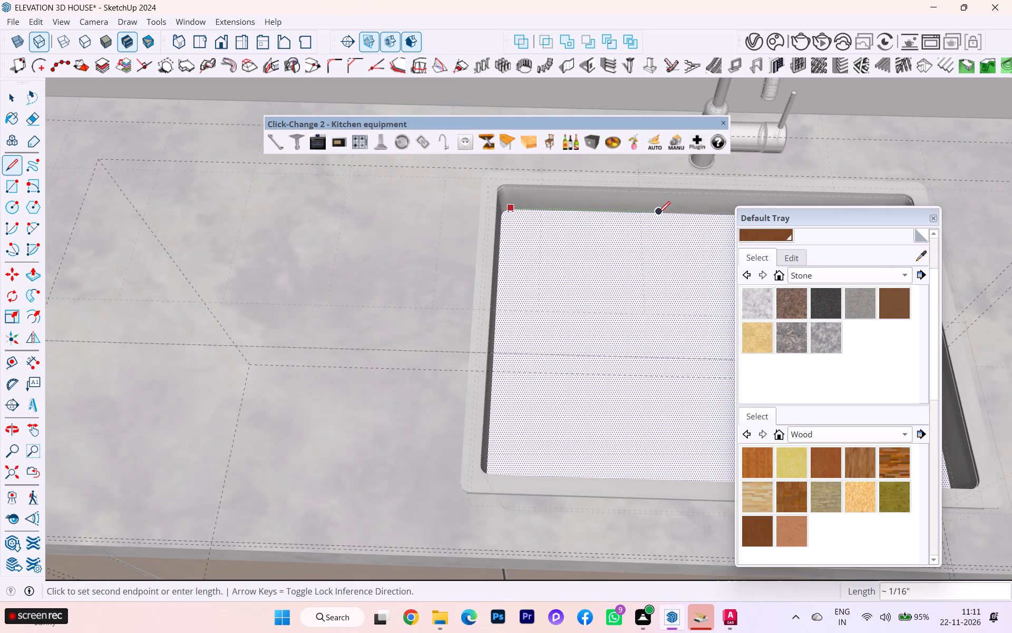
pyautogui.press('Left')
pyautogui.scroll(-8, 497, 231)
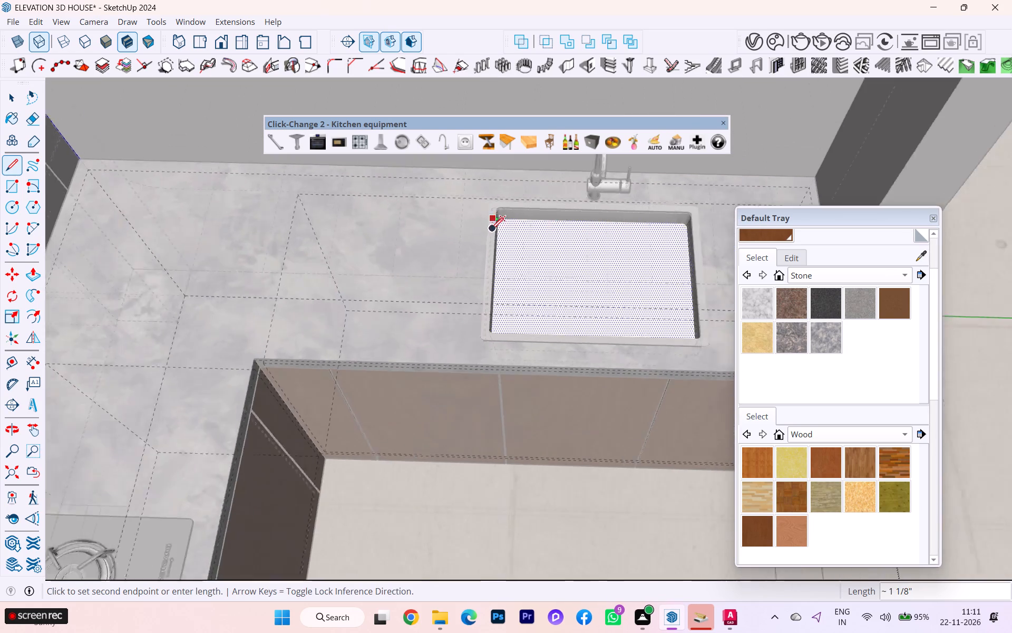
pyautogui.scroll(-5, 491, 229)
pyautogui.scroll(1, 616, 228)
pyautogui.scroll(-1, 616, 228)
pyautogui.scroll(5, 616, 228)
pyautogui.scroll(-2, 635, 236)
pyautogui.scroll(4, 635, 236)
pyautogui.scroll(-1, 635, 235)
pyautogui.scroll(8, 635, 235)
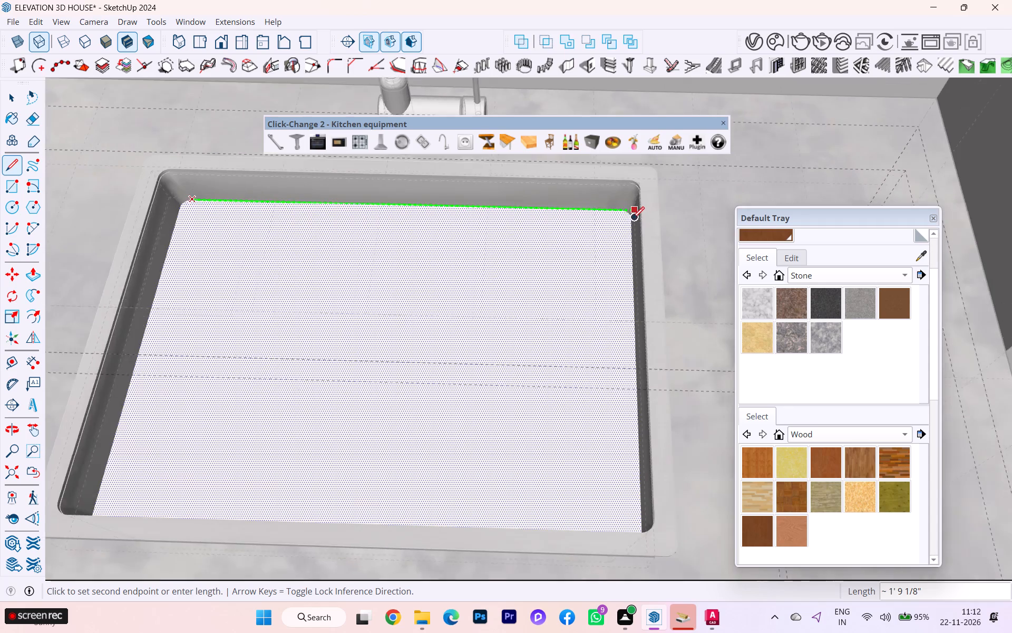
pyautogui.click(622, 211)
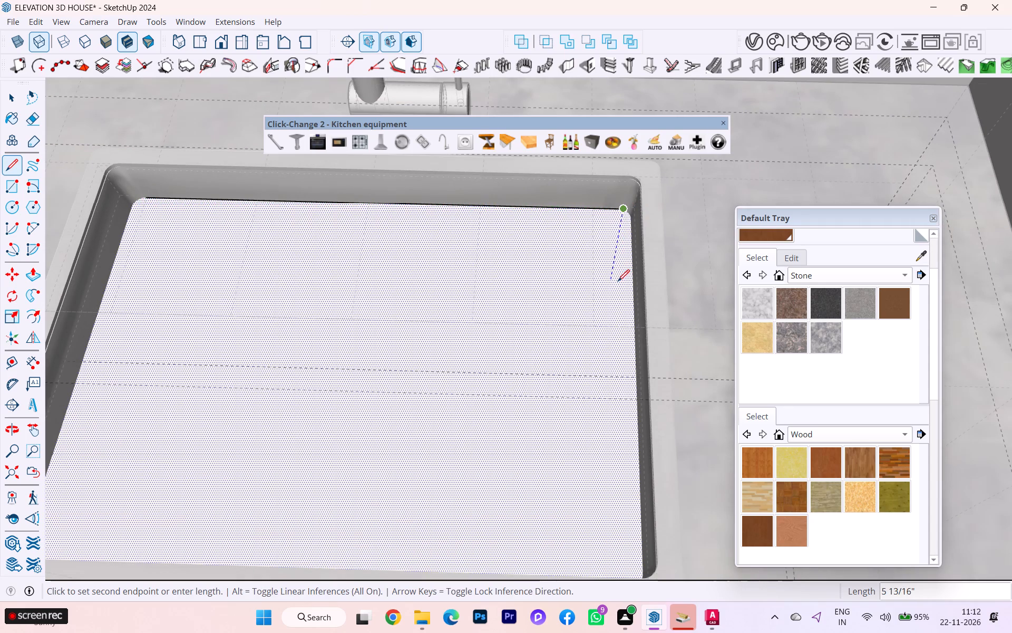
# Draw the outline's first short side parallel to the red axis, from the faucet-side line's end to the opening's front corner.
pyautogui.press('Right')
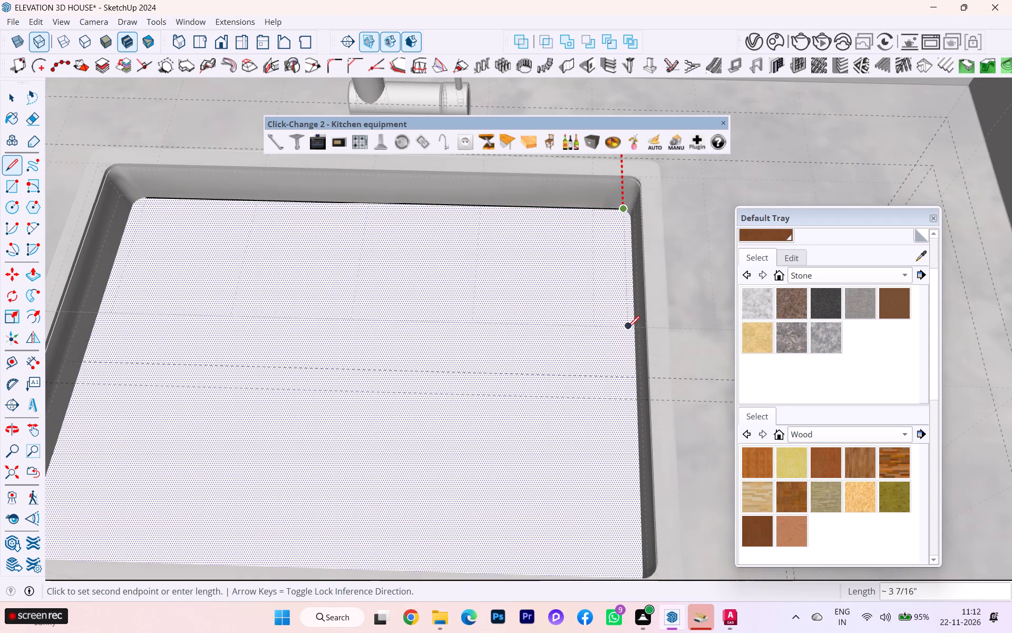
pyautogui.scroll(-1, 629, 328)
pyautogui.press('Right')
pyautogui.scroll(-3, 633, 326)
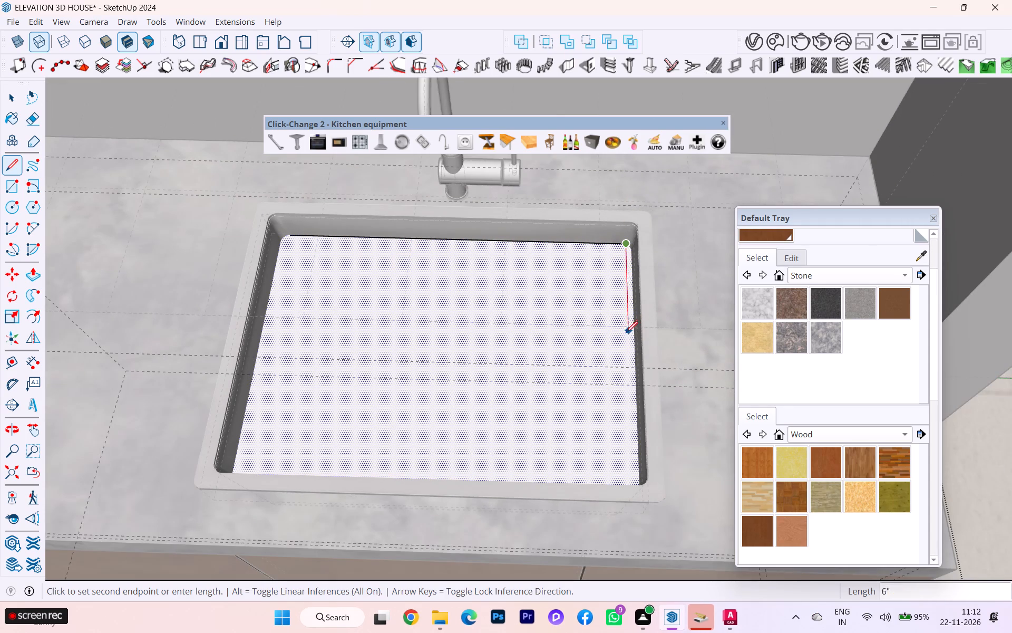
pyautogui.press('Right')
pyautogui.press('Right')
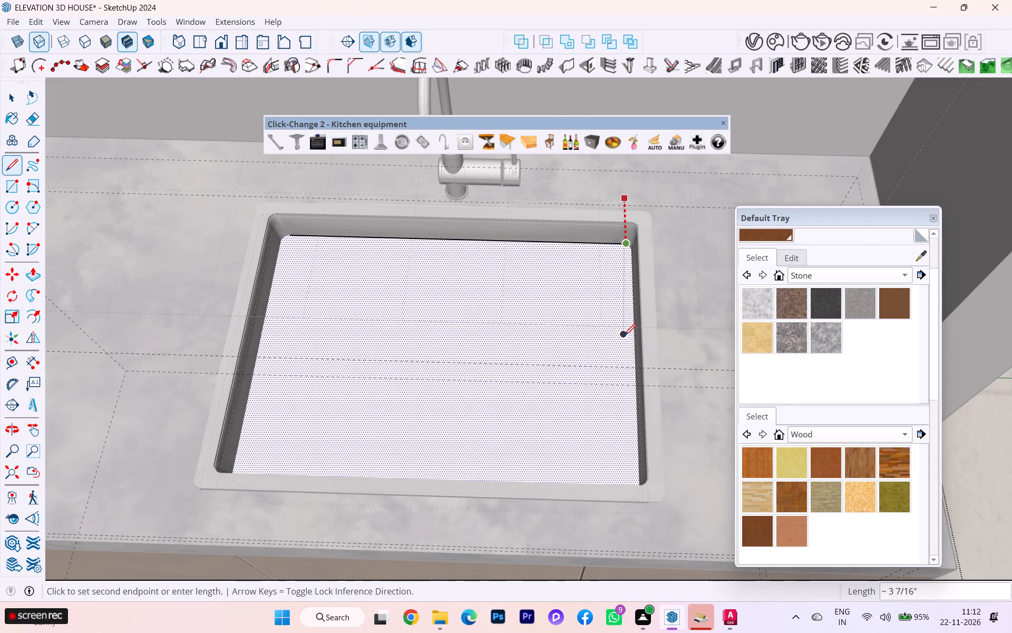
pyautogui.scroll(-3, 617, 421)
pyautogui.moveTo(636, 420); pyautogui.dragTo(744, 418, button='middle')
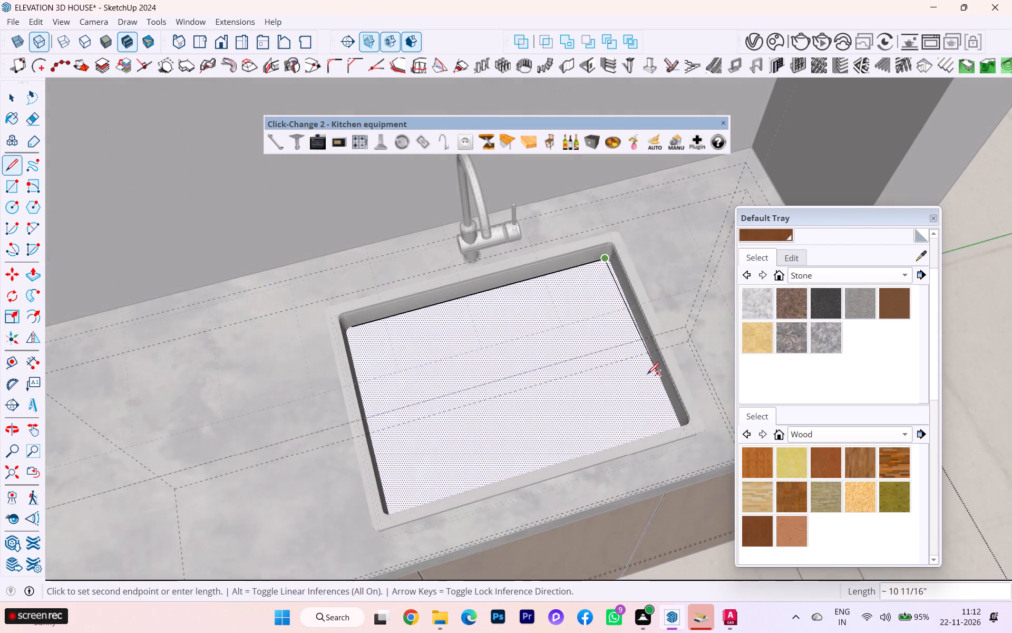
pyautogui.scroll(-1, 641, 371)
pyautogui.scroll(2, 641, 371)
pyautogui.scroll(-3, 641, 371)
pyautogui.moveTo(633, 368); pyautogui.dragTo(787, 416, button='middle')
pyautogui.scroll(7, 673, 347)
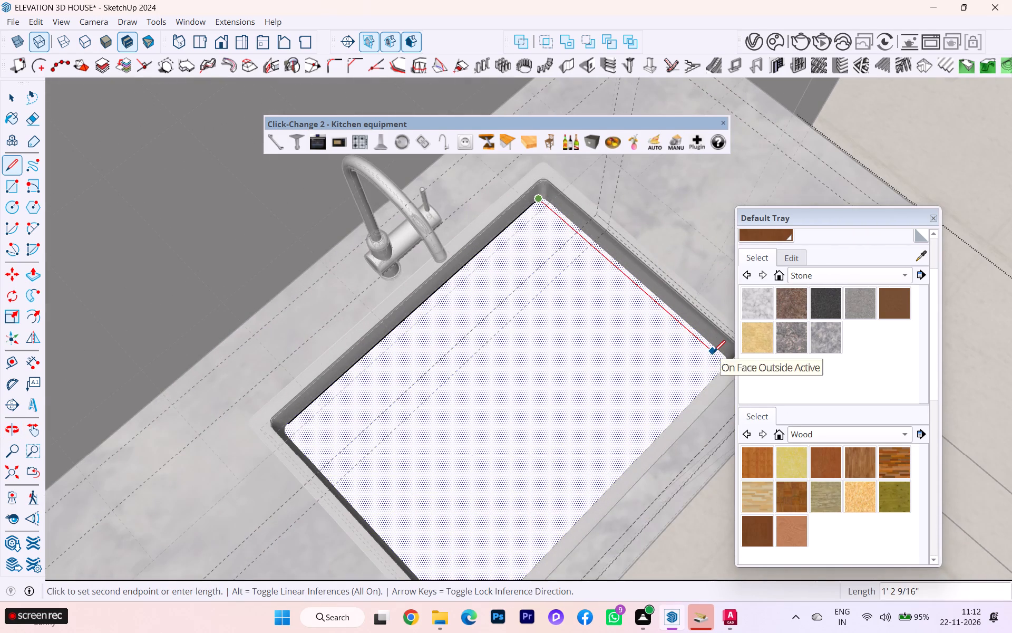
pyautogui.click(723, 361)
pyautogui.press('space')
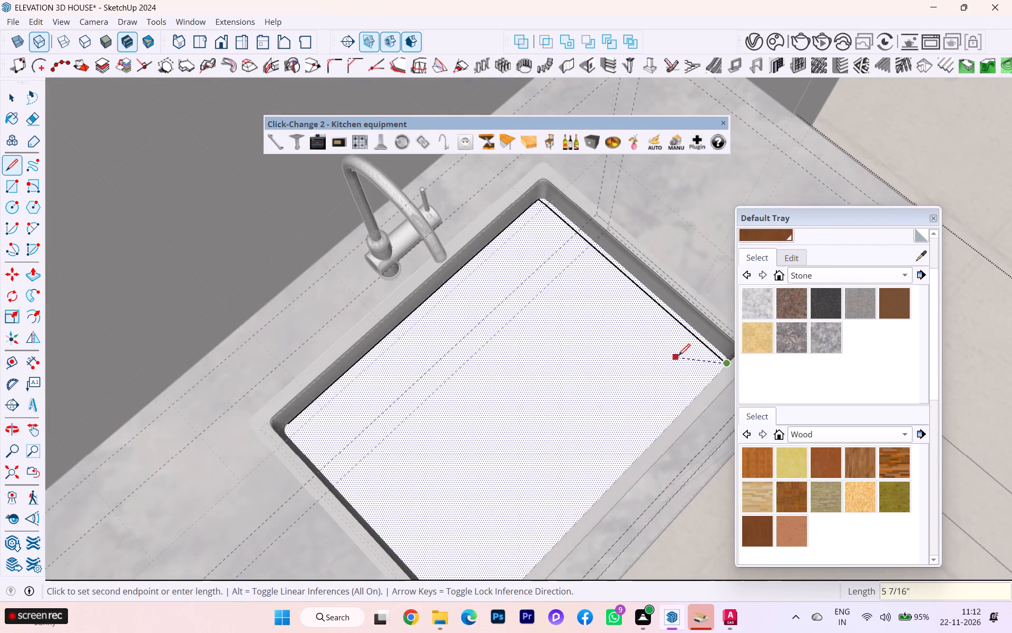
# Draw the outline's front edge parallel to the green axis, along the opening to its other front corner.
pyautogui.moveTo(655, 355); pyautogui.dragTo(188, 409, button='middle')
pyautogui.scroll(4, 404, 348)
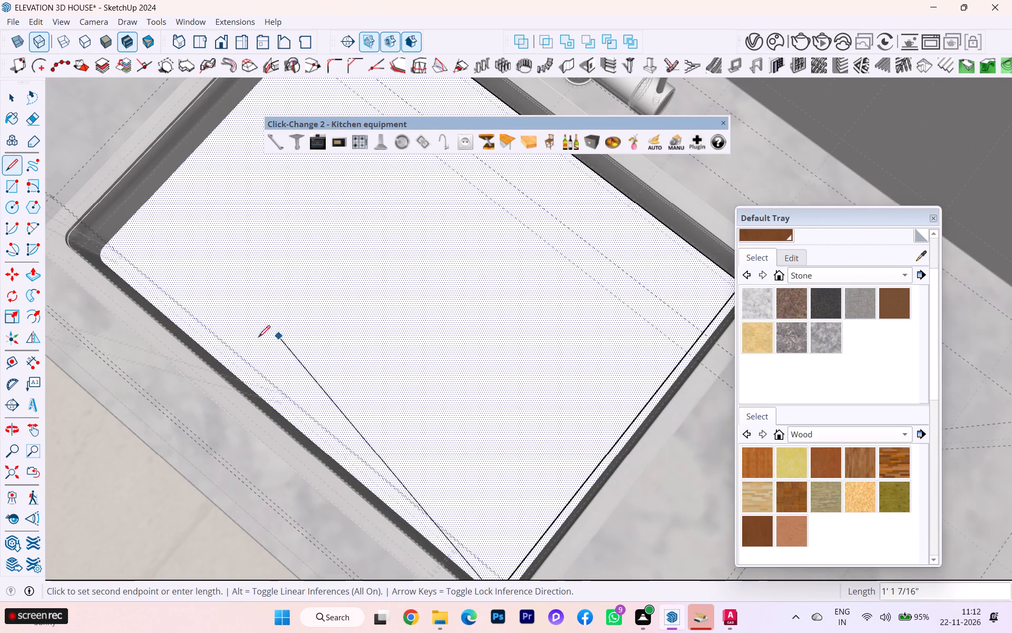
pyautogui.press('Right')
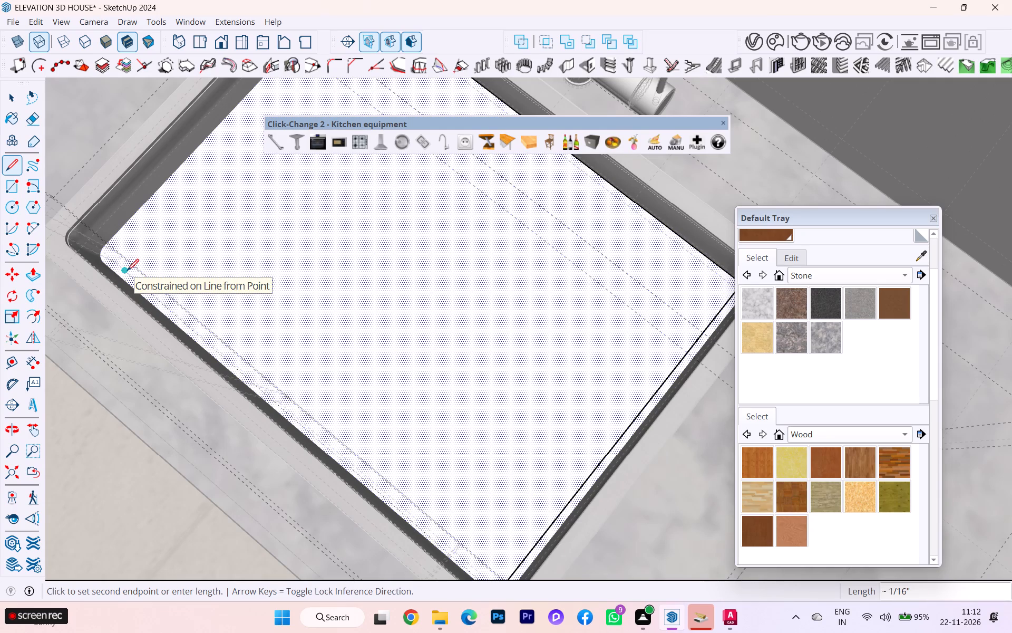
pyautogui.press('Left')
pyautogui.click(106, 257)
# In top view, draw the second short side about 1' 3 5/8" along the red axis back to the faucet-side corner.
pyautogui.scroll(-2, 156, 260)
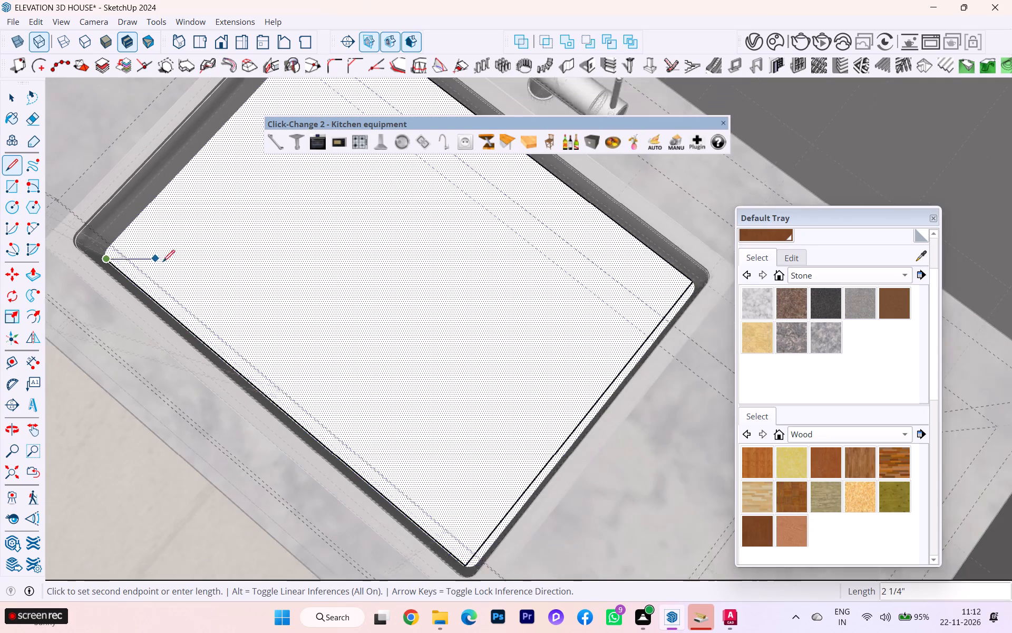
pyautogui.scroll(-1, 163, 262)
pyautogui.scroll(1, 166, 262)
pyautogui.scroll(-1, 169, 264)
pyautogui.scroll(-4, 209, 321)
pyautogui.scroll(1, 210, 322)
pyautogui.scroll(-1, 210, 322)
pyautogui.scroll(8, 371, 312)
pyautogui.scroll(-1, 279, 320)
pyautogui.scroll(4, 279, 320)
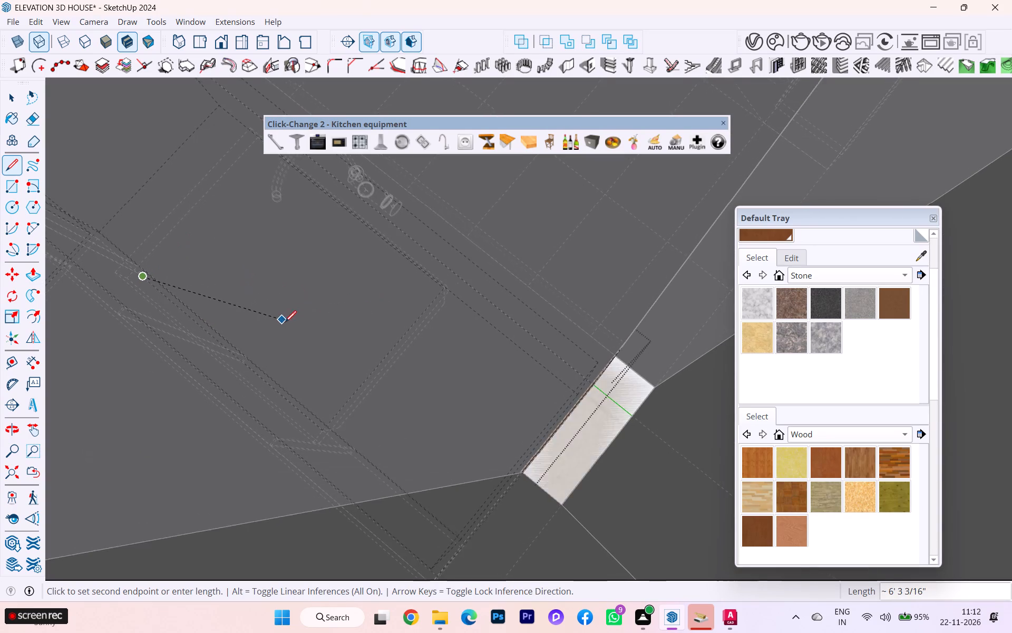
pyautogui.scroll(3, 285, 322)
pyautogui.scroll(-3, 295, 322)
pyautogui.scroll(2, 330, 320)
pyautogui.scroll(-7, 333, 320)
pyautogui.scroll(1, 359, 323)
pyautogui.scroll(-2, 355, 325)
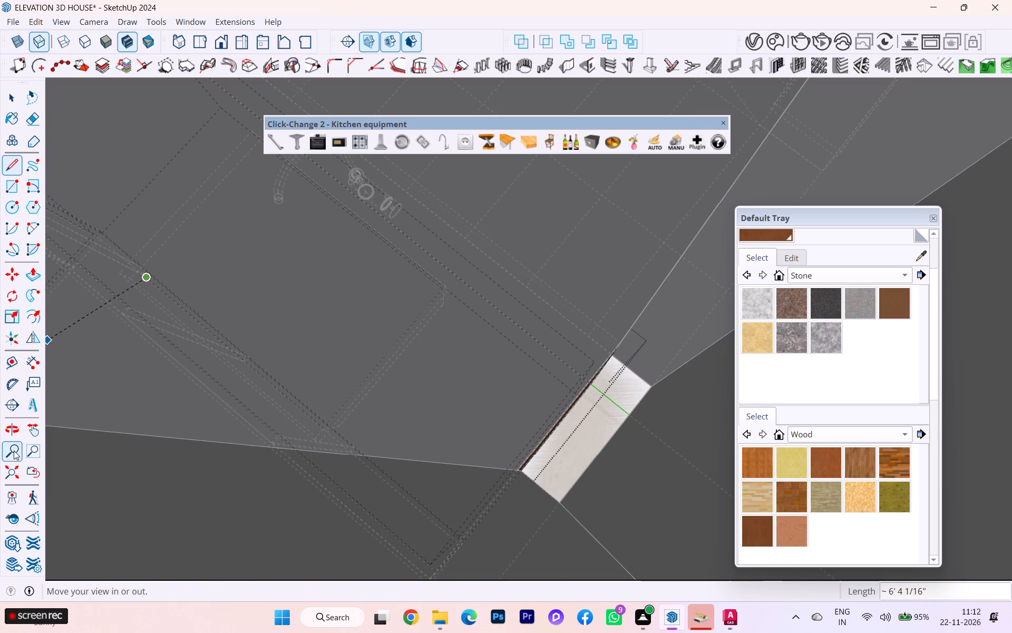
pyautogui.click(207, 42)
pyautogui.scroll(5, 500, 328)
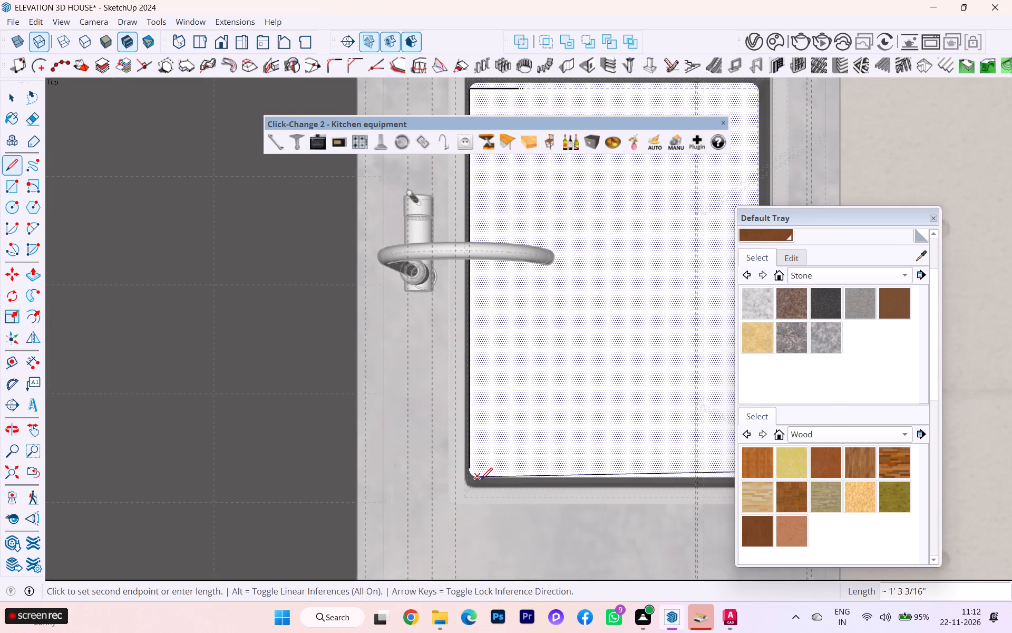
pyautogui.press('Right')
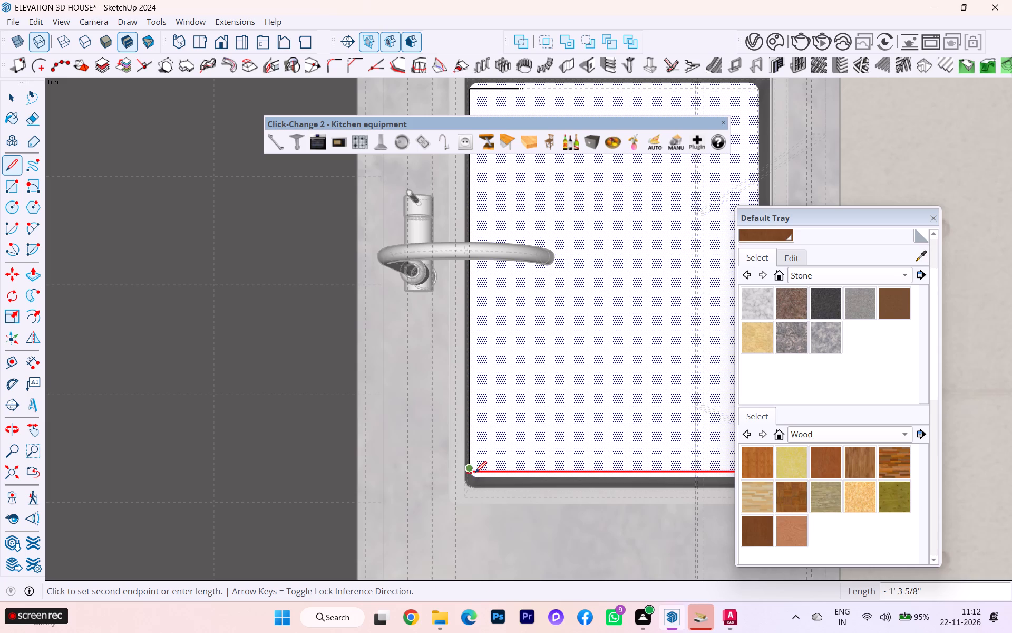
pyautogui.click(473, 472)
# Close the outline with a line about 1' 8 13/16" long along the green axis on the faucet side.
pyautogui.scroll(3, 478, 329)
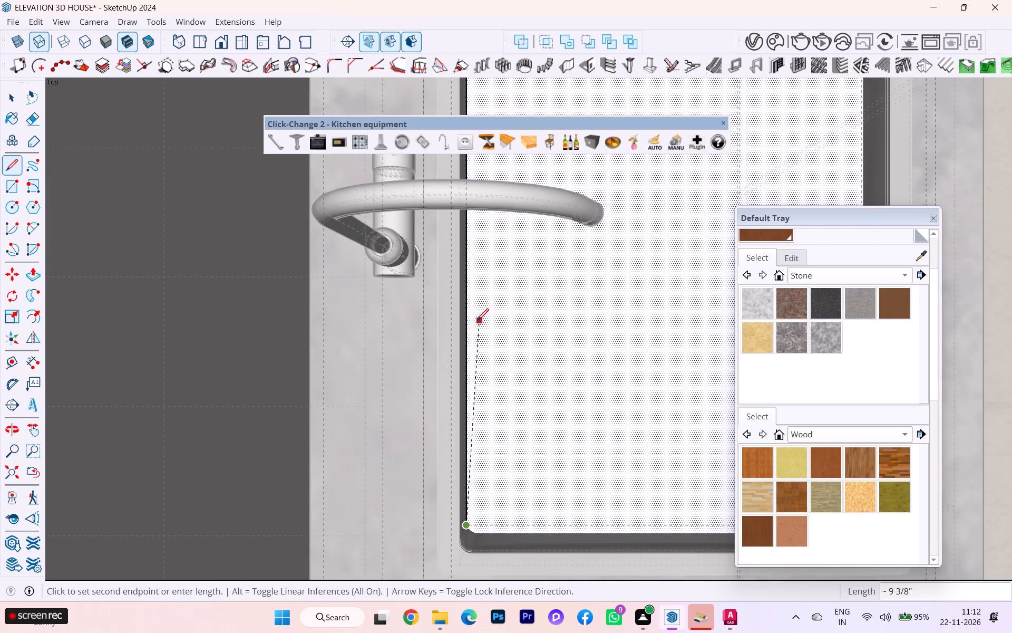
pyautogui.press('Left')
pyautogui.scroll(-2, 480, 222)
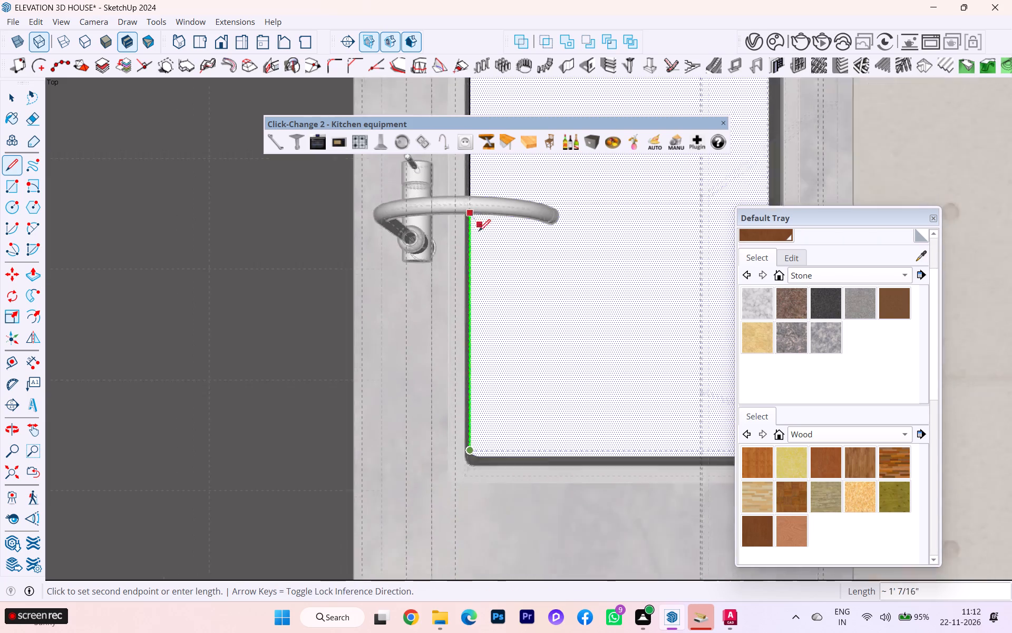
pyautogui.scroll(-8, 479, 231)
pyautogui.scroll(4, 477, 242)
pyautogui.scroll(-1, 477, 242)
pyautogui.scroll(-2, 480, 171)
pyautogui.scroll(-3, 470, 237)
pyautogui.scroll(2, 472, 244)
pyautogui.scroll(-1, 472, 245)
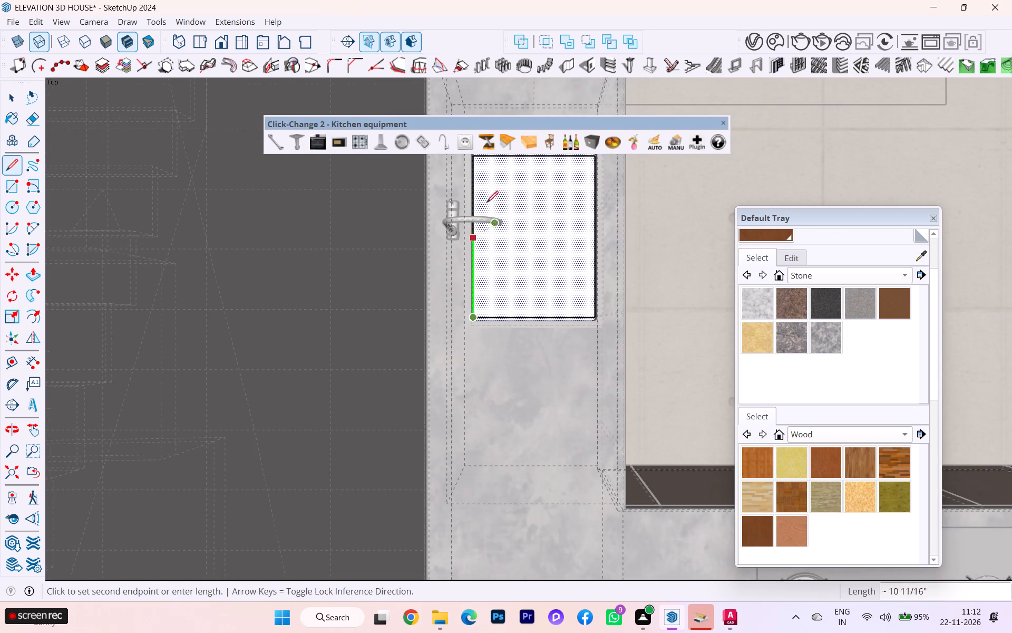
pyautogui.scroll(3, 480, 162)
pyautogui.scroll(-2, 478, 156)
pyautogui.scroll(1, 478, 168)
pyautogui.scroll(-4, 478, 170)
pyautogui.scroll(3, 478, 175)
pyautogui.click(477, 163)
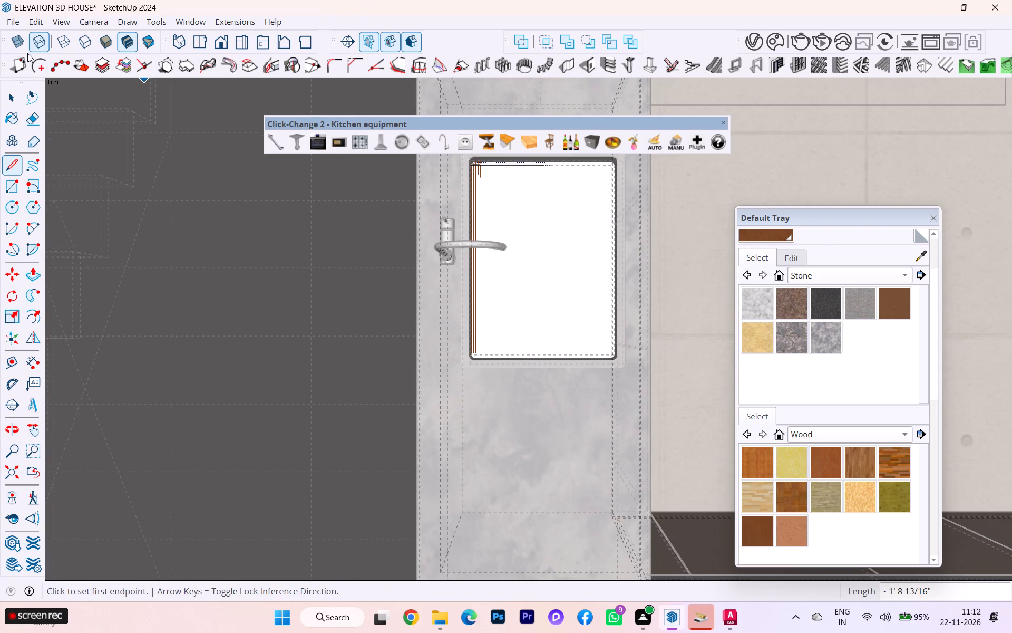
# Push the outlined face down about 1' 10 1/16" into the cabinet below the countertop opening.
pyautogui.click(15, 89)
pyautogui.click(525, 186)
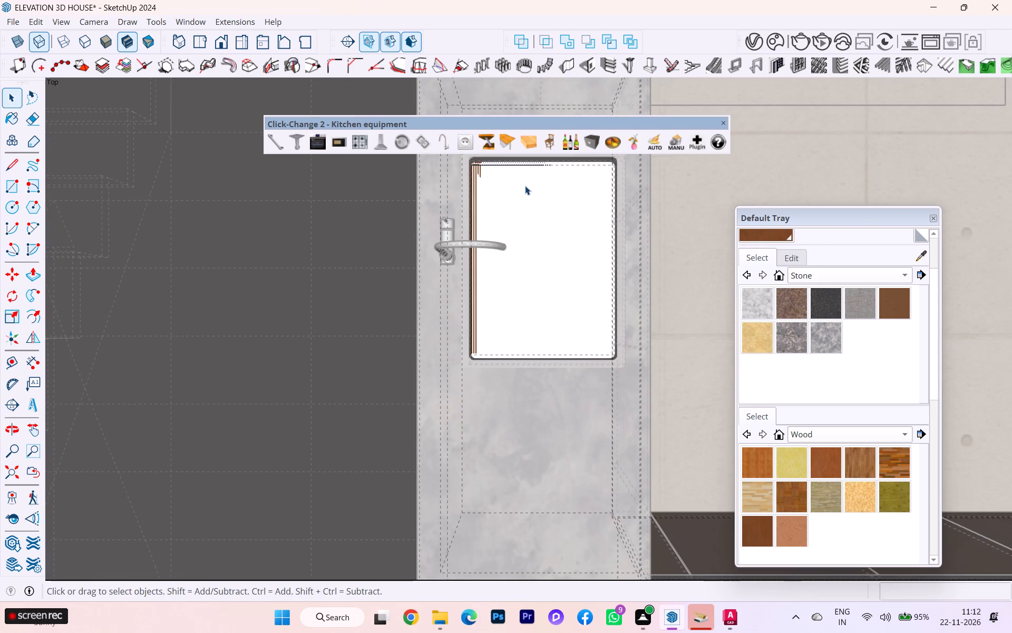
pyautogui.press('p')
pyautogui.click(539, 219)
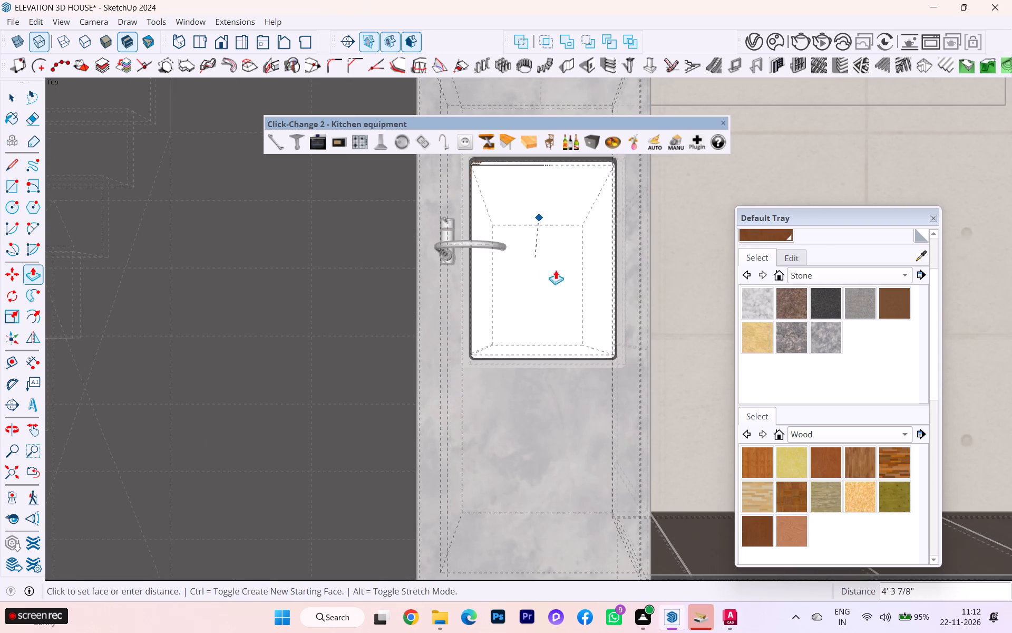
pyautogui.click(575, 299)
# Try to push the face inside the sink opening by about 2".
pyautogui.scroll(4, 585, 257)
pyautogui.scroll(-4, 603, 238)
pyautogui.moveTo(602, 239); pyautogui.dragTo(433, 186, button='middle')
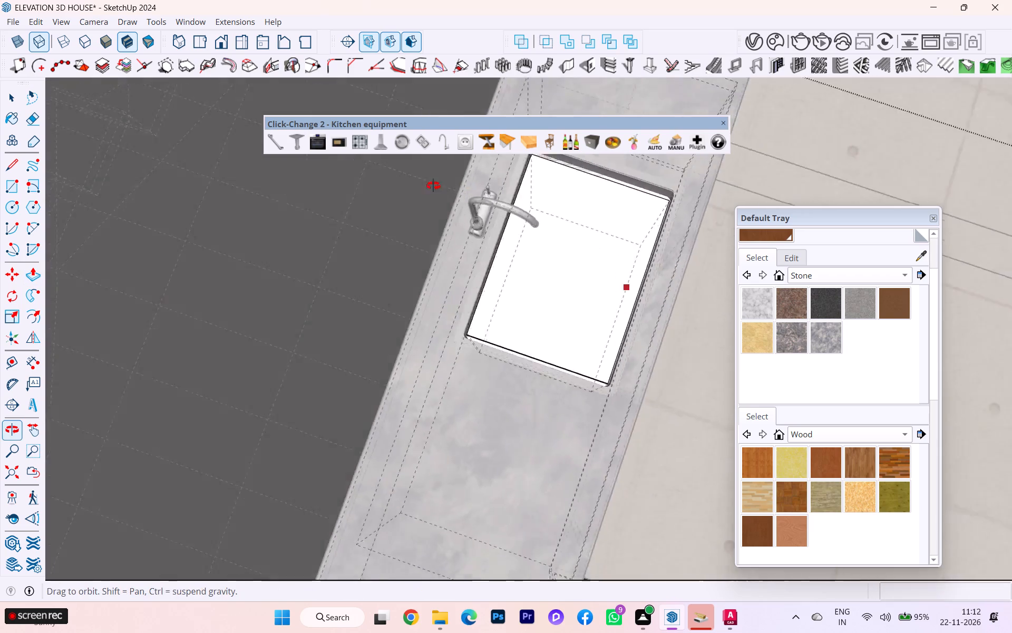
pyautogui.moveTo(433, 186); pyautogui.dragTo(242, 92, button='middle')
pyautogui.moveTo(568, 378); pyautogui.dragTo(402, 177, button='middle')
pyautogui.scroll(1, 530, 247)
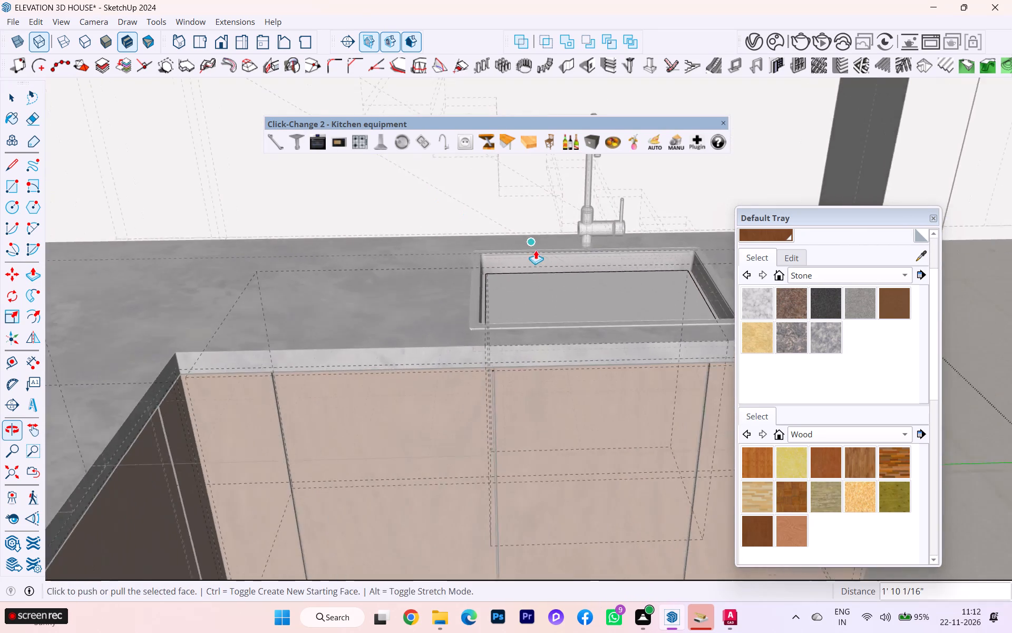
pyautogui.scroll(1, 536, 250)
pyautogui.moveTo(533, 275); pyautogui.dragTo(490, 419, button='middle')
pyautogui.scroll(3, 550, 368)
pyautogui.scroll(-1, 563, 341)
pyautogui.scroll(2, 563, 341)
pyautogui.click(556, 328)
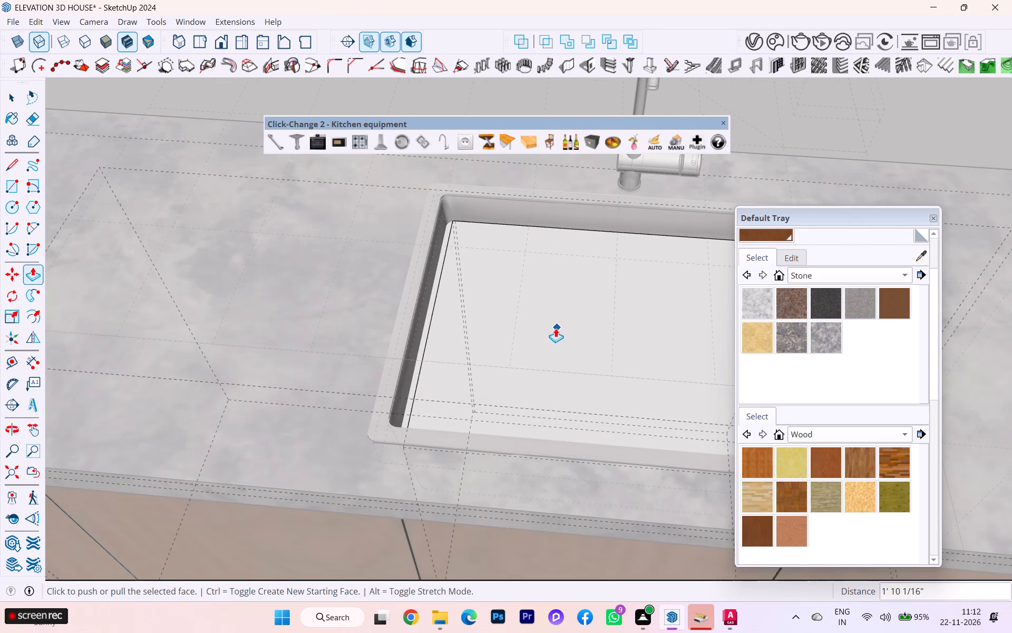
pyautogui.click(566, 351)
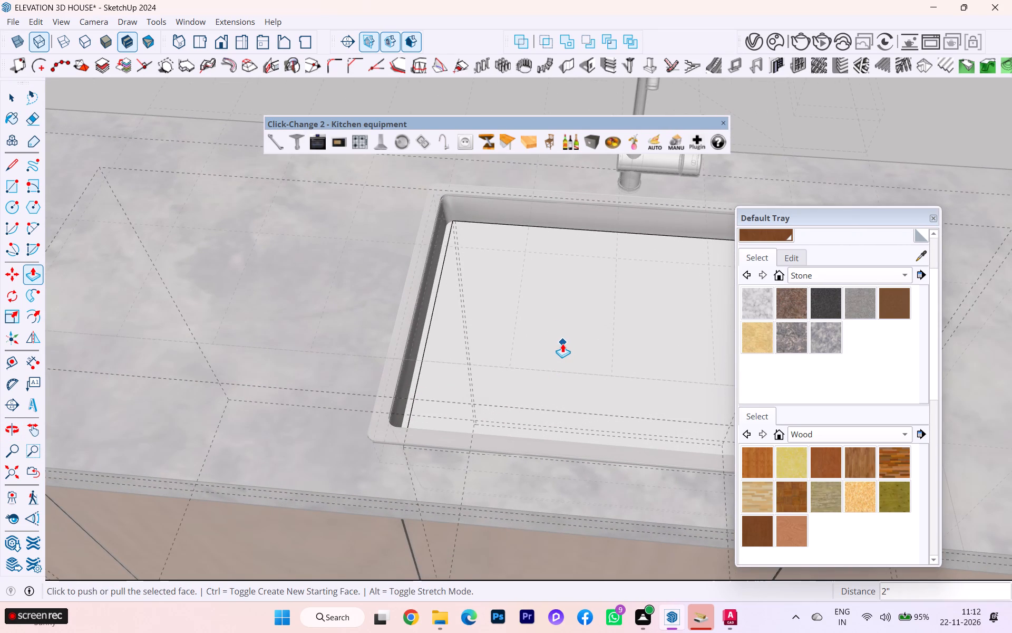
# Undo the recent pushes of the face inside the sink opening, including the push down into the cabinet.
pyautogui.hotkey('ctrl', 'z')
pyautogui.hotkey('ctrl', 'z')
pyautogui.hotkey('ctrl', 'z')
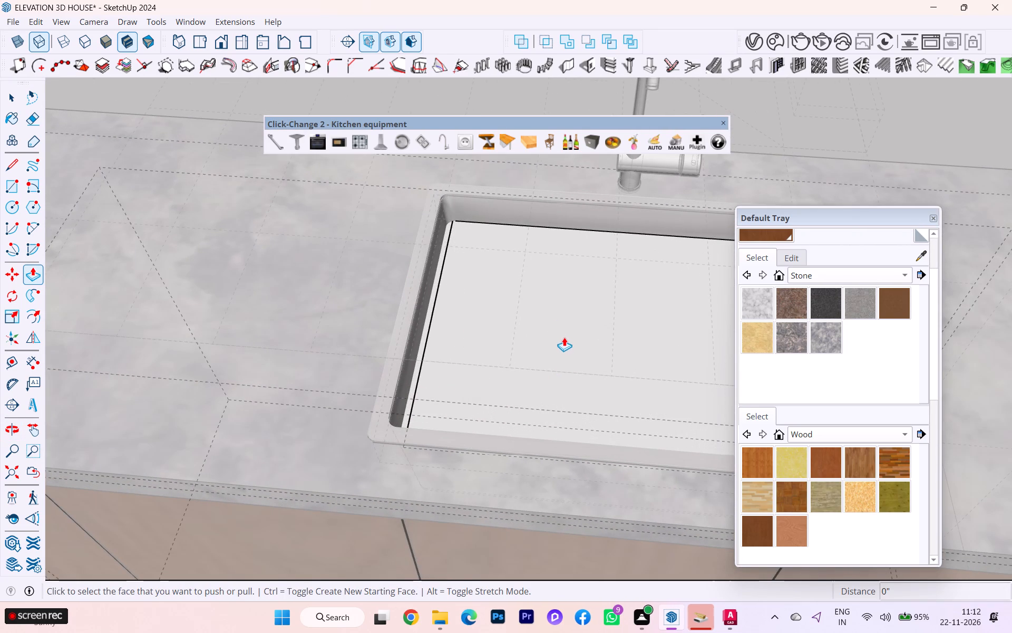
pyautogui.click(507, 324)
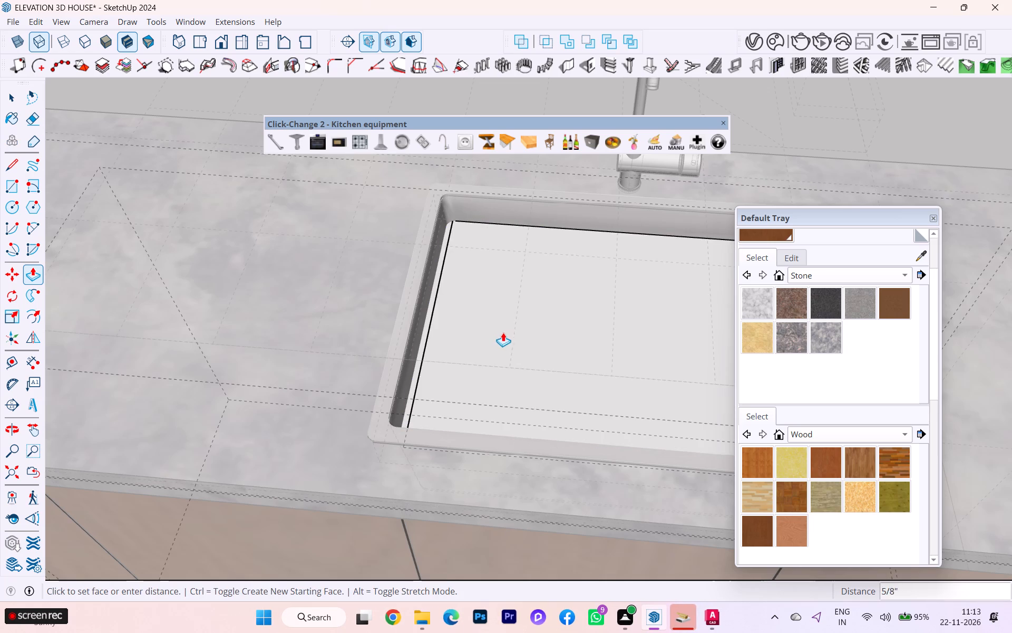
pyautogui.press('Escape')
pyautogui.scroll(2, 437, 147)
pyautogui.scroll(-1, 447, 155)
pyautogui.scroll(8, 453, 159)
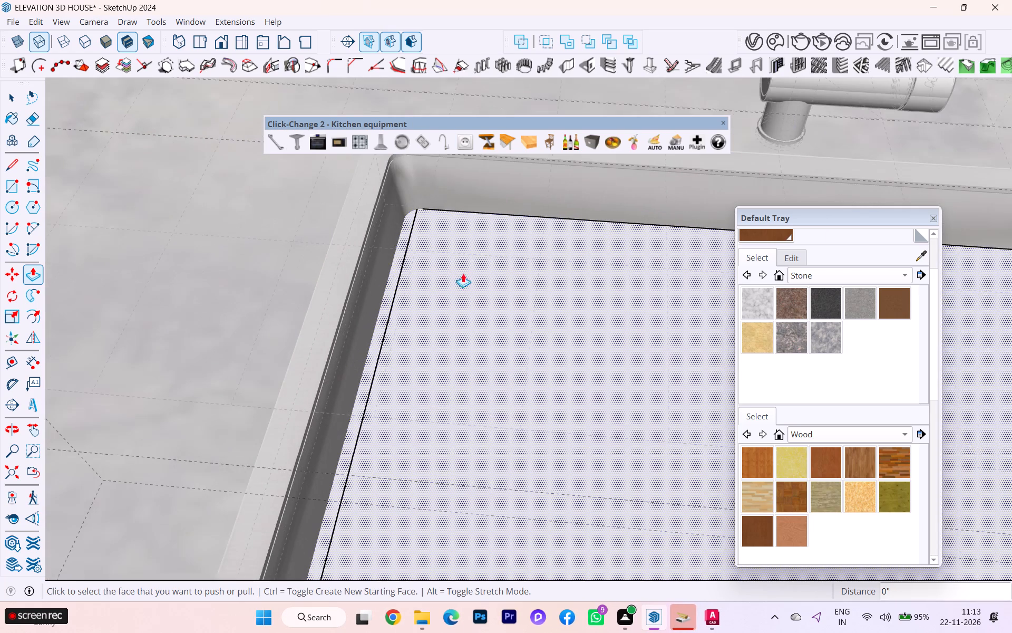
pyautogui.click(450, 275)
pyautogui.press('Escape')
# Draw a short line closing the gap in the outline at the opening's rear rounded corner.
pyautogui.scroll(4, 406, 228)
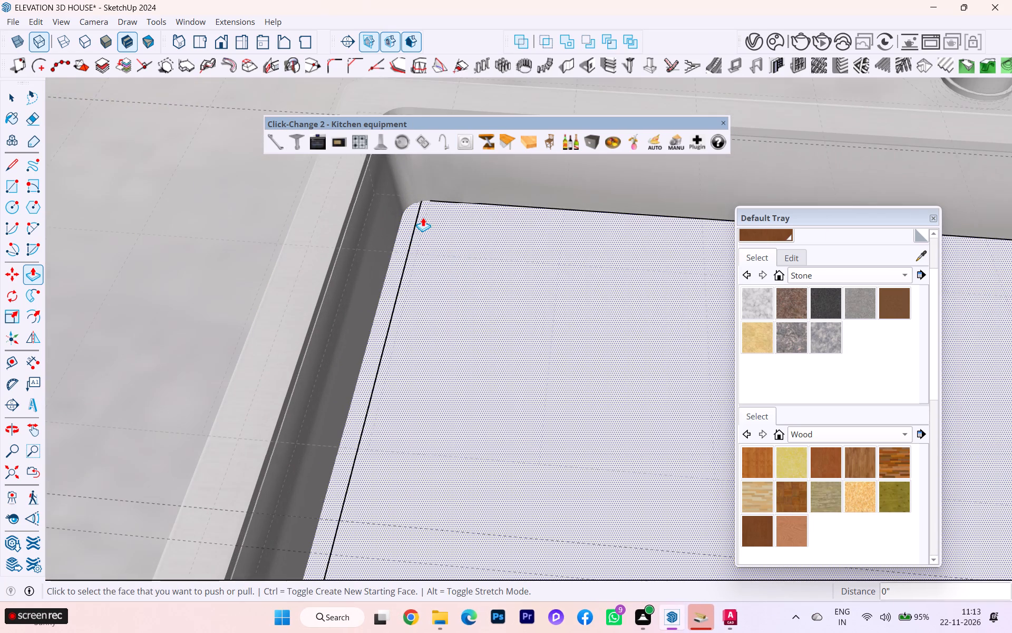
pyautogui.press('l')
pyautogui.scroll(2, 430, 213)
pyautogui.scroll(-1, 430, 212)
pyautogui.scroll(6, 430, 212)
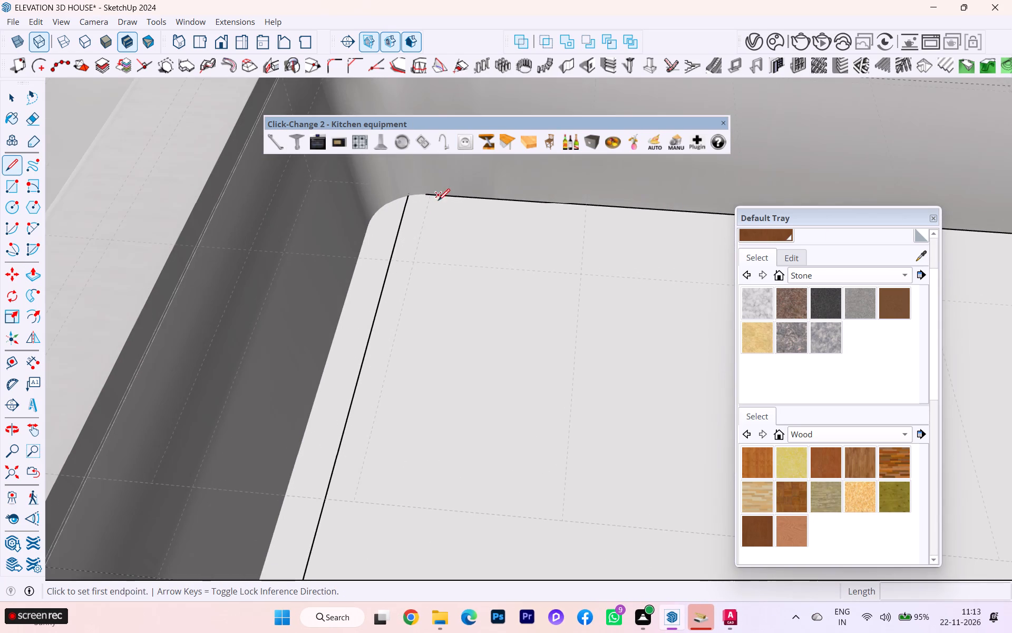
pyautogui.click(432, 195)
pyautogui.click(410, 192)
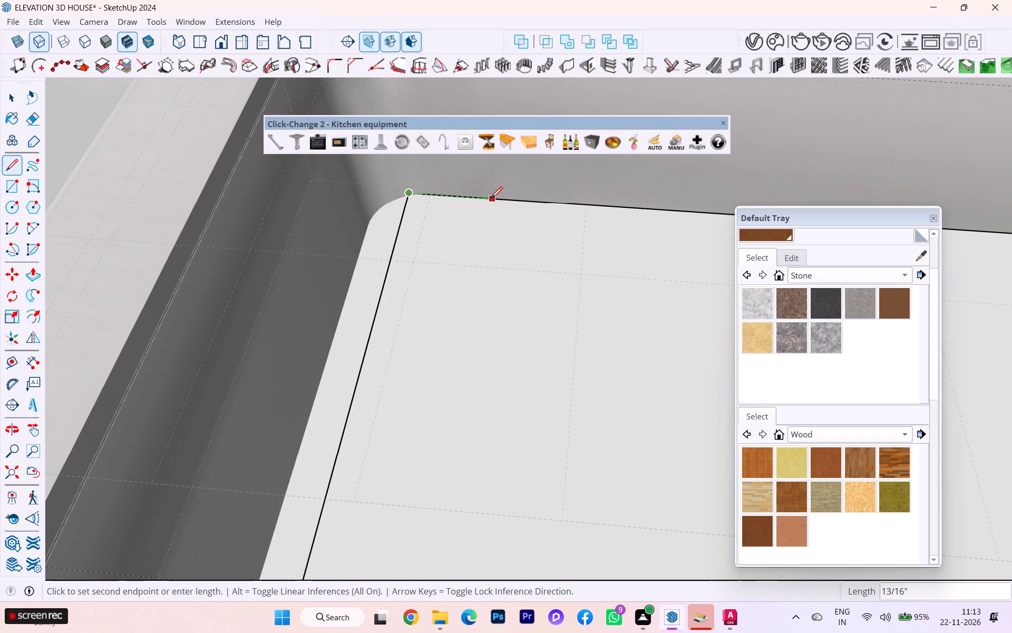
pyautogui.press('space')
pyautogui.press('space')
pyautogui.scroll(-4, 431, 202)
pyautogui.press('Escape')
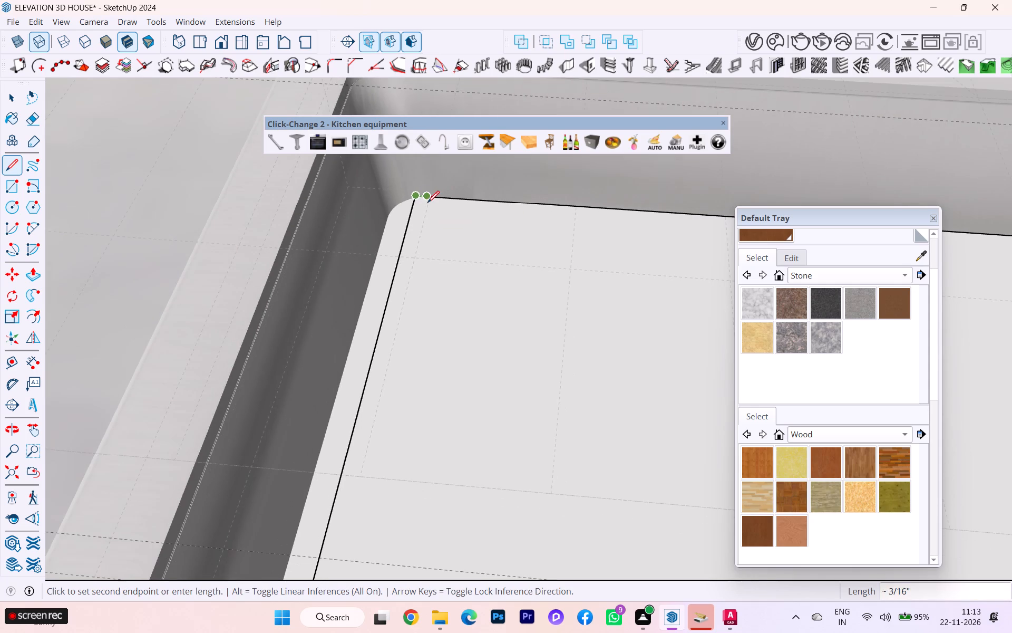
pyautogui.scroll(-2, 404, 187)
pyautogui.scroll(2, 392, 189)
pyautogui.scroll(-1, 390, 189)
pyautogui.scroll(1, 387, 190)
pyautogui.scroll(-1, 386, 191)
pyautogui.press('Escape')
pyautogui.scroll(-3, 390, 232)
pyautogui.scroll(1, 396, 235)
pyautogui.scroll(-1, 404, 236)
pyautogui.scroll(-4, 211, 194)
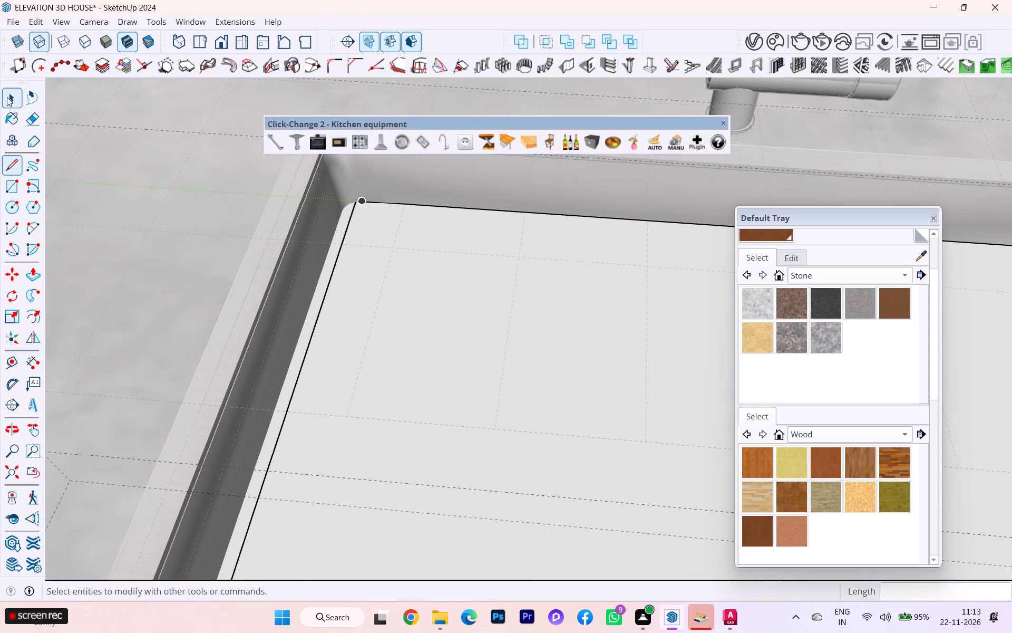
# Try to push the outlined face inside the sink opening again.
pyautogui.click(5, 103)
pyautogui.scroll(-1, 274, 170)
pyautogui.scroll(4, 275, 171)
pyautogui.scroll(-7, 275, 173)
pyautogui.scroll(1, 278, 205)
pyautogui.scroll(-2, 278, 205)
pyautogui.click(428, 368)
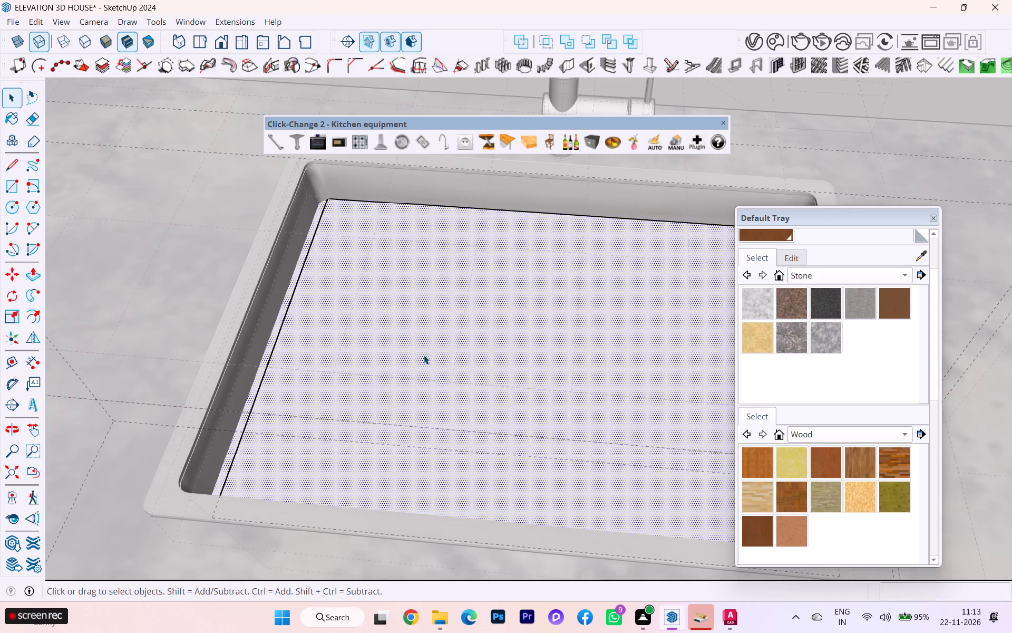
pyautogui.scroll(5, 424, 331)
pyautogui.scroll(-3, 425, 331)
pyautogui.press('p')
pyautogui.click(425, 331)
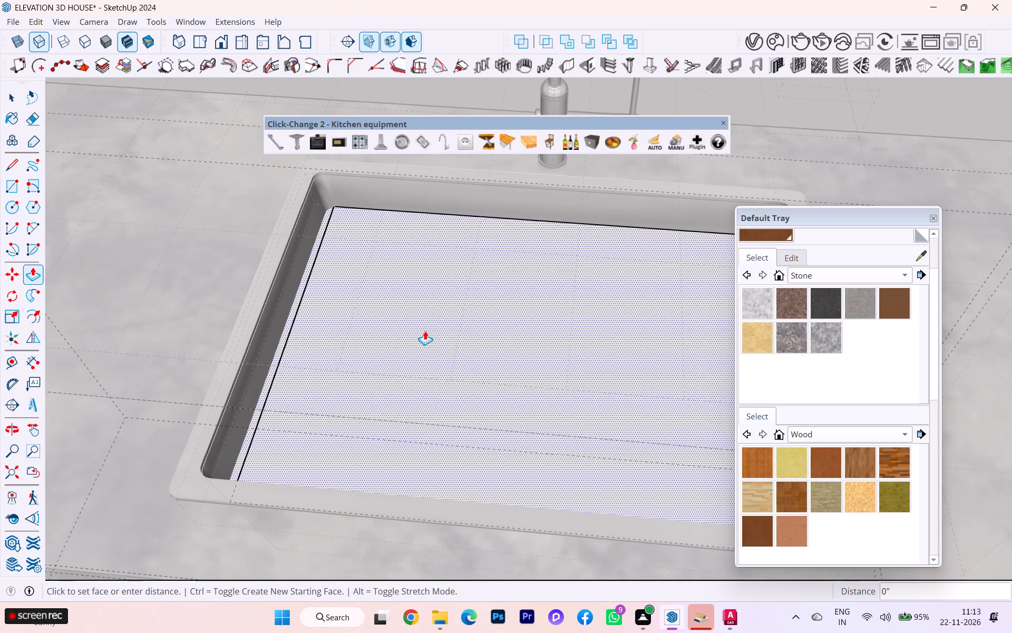
# Undo the outline lines drawn inside the sink opening.
pyautogui.hotkey('ctrl', 'z')
pyautogui.hotkey('ctrl', 'z')
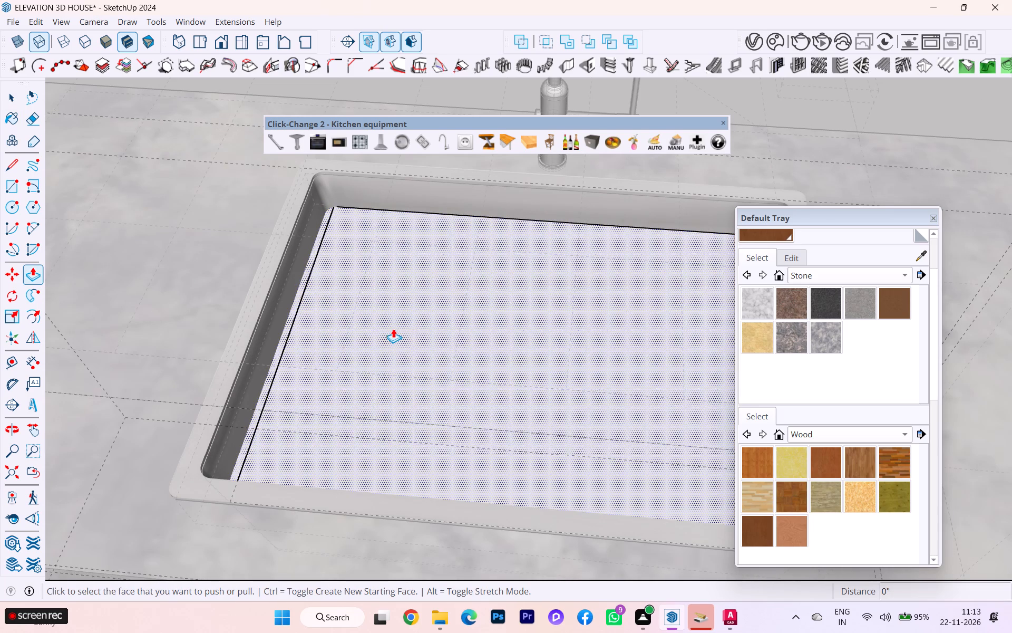
pyautogui.hotkey('ctrl', 'z')
pyautogui.hotkey('ctrl', 'z')
pyautogui.hotkey('ctrl', 'z')
pyautogui.hotkey('ctrl', 'z')
# Turn off the dashed back-edge display in the kitchen model.
pyautogui.scroll(-3, 389, 320)
pyautogui.scroll(1, 415, 310)
pyautogui.scroll(-7, 429, 308)
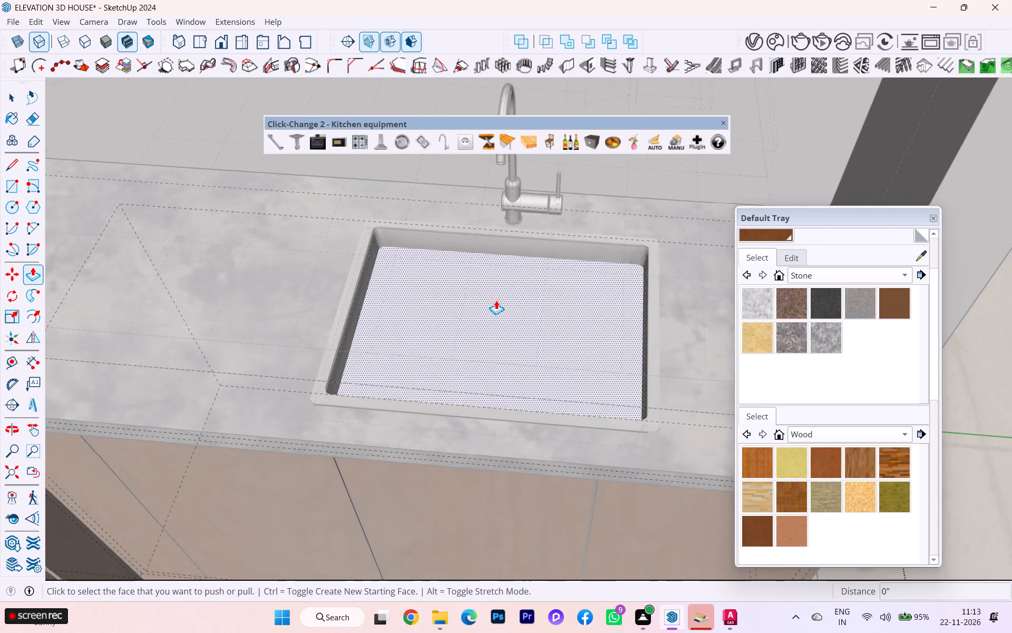
pyautogui.click(5, 93)
pyautogui.scroll(-2, 105, 86)
pyautogui.scroll(1, 109, 86)
pyautogui.scroll(-2, 110, 85)
pyautogui.scroll(3, 114, 83)
pyautogui.scroll(-1, 123, 81)
pyautogui.scroll(1, 188, 111)
pyautogui.scroll(-2, 200, 119)
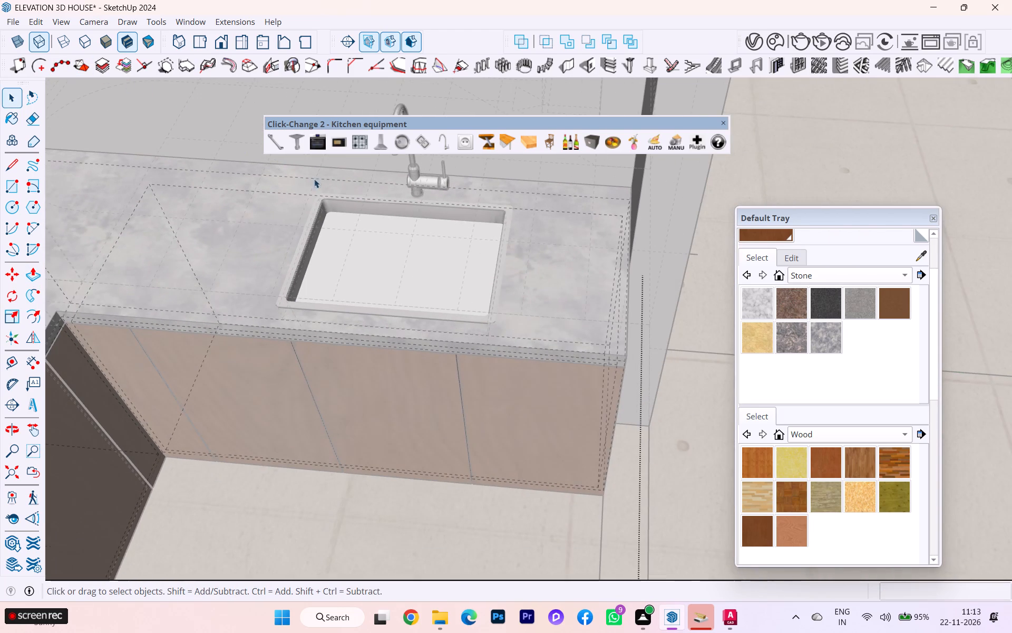
pyautogui.press('k')
pyautogui.click(713, 351)
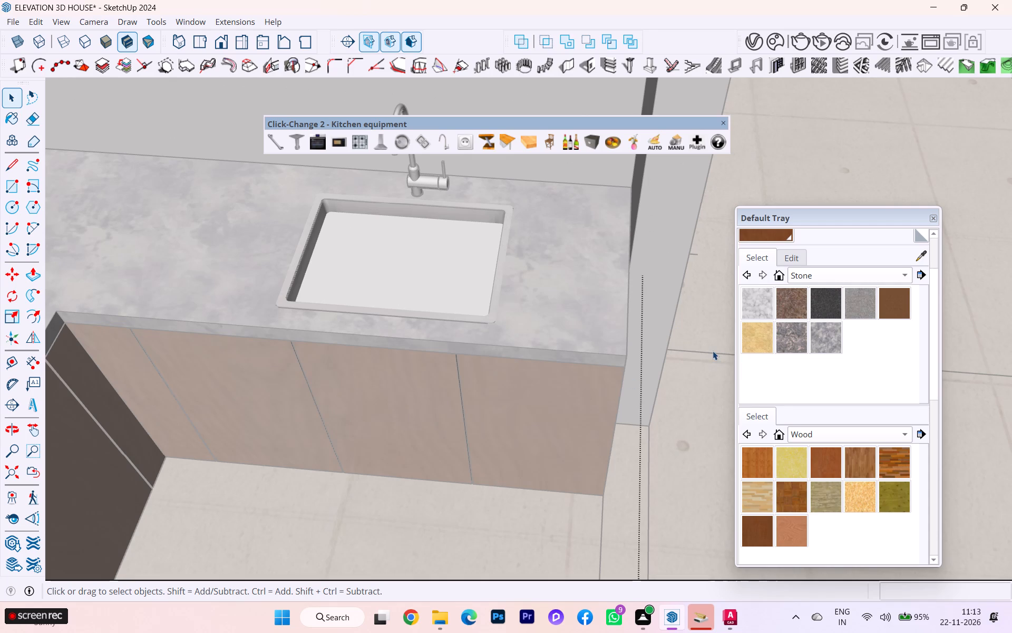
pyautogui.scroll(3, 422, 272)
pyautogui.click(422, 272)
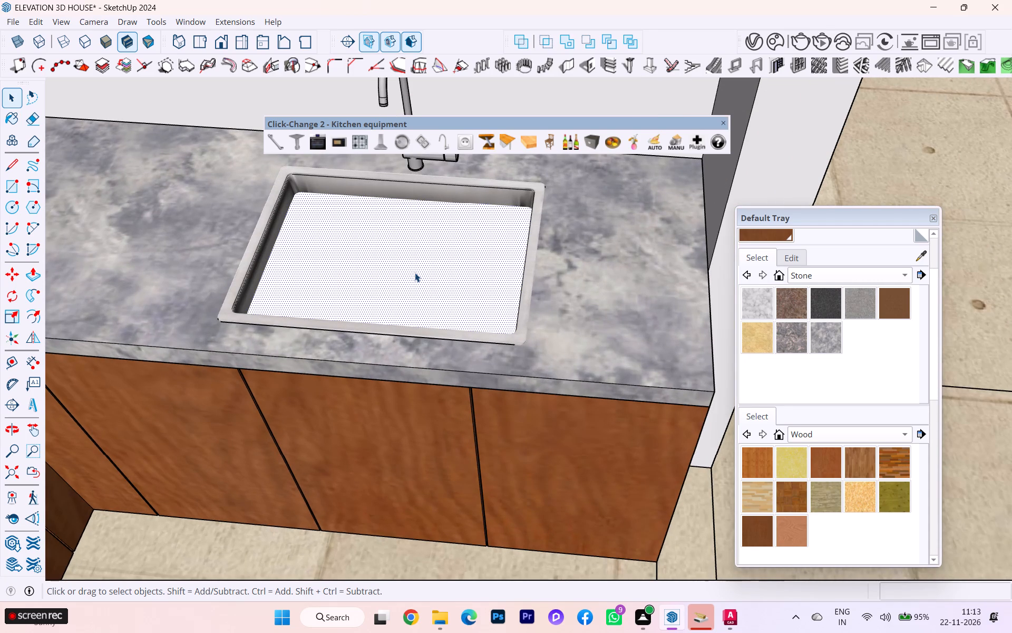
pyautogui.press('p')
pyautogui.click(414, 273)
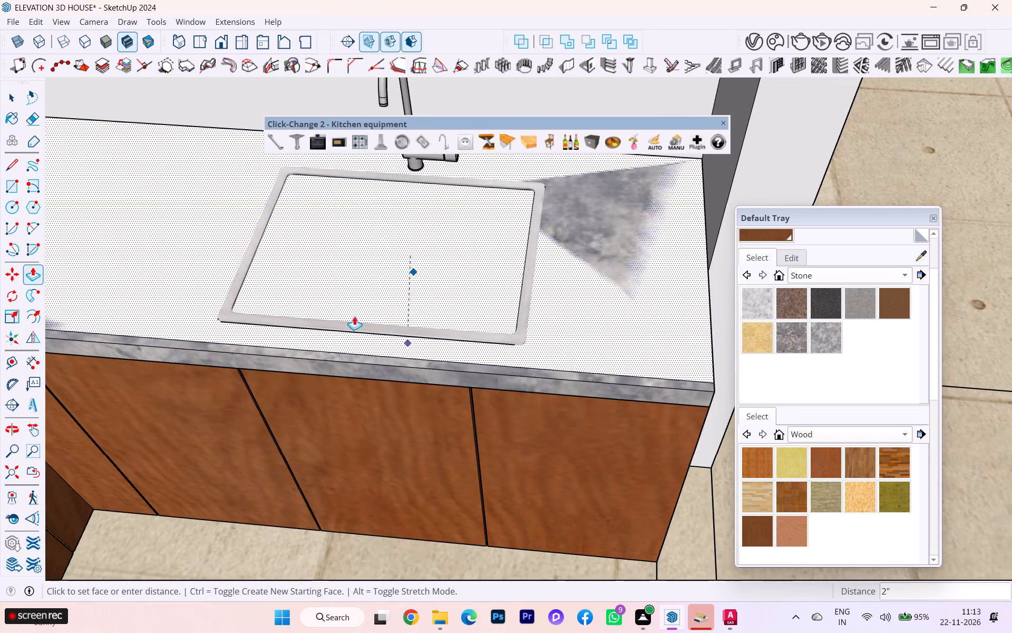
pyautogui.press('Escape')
# Explode the sink and faucet component on the countertop.
pyautogui.scroll(-4, 440, 262)
pyautogui.moveTo(431, 267); pyautogui.dragTo(457, 314, button='middle')
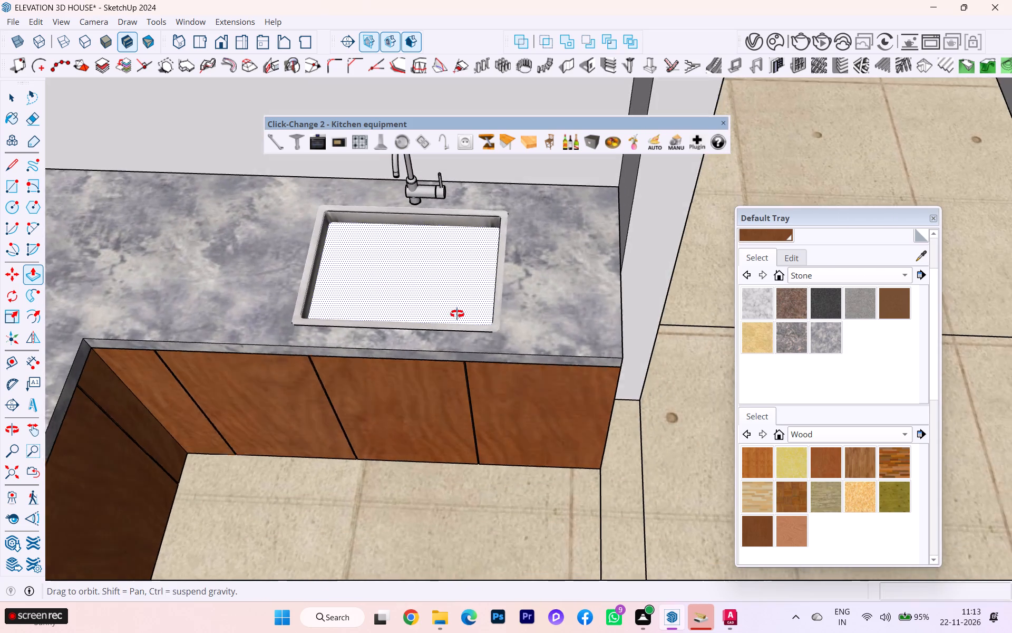
pyautogui.moveTo(457, 314); pyautogui.dragTo(460, 330, button='middle')
pyautogui.click(3, 97)
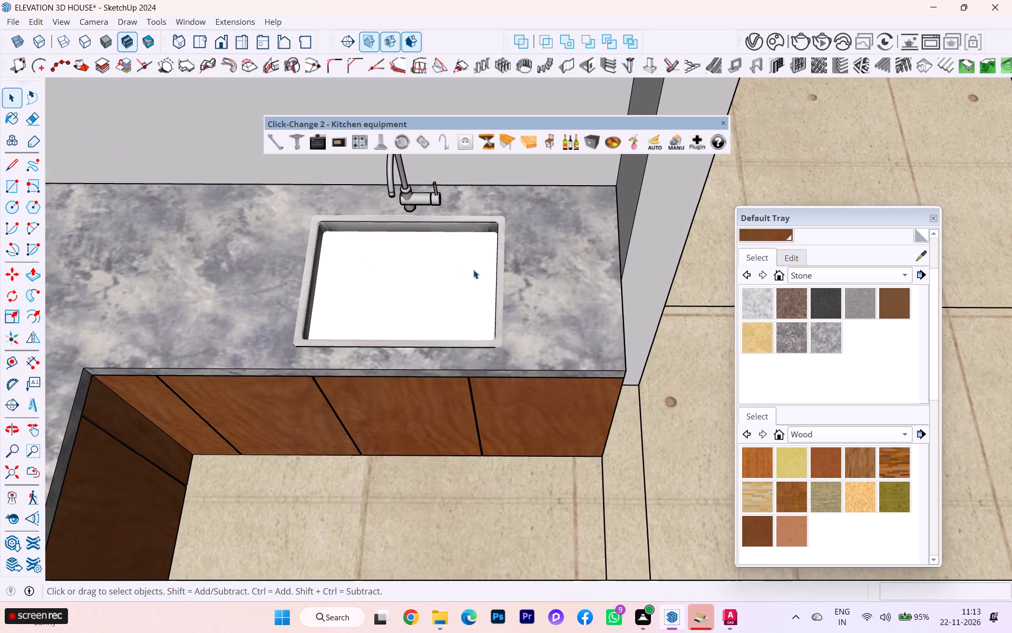
pyautogui.click(501, 280)
pyautogui.rightClick(501, 280)
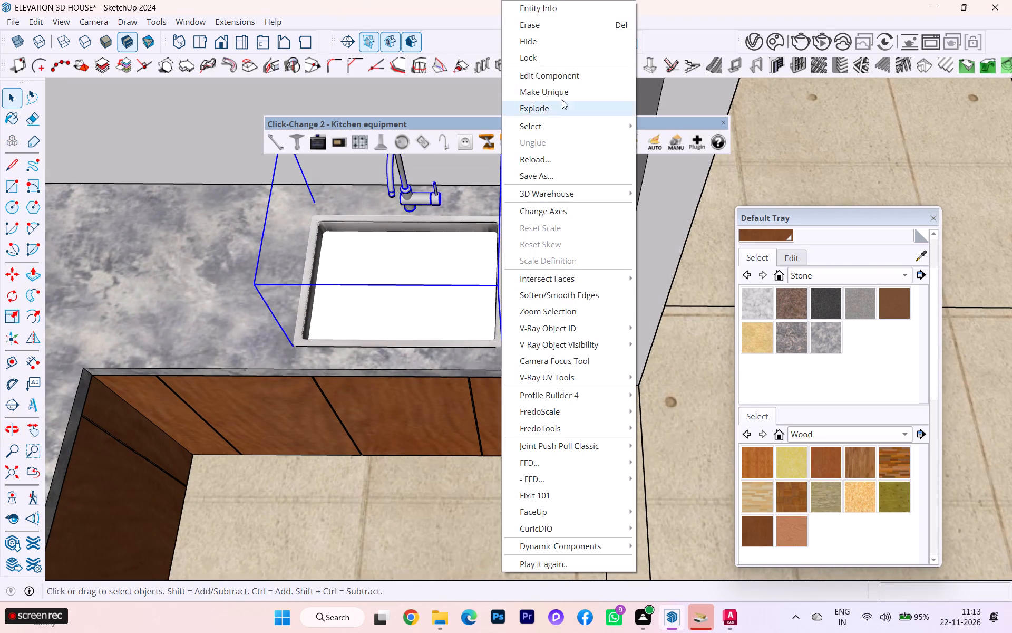
pyautogui.click(545, 106)
# Start a new component from the exploded sink and faucet, with its gluing alignment set to Horizontal.
pyautogui.rightClick(501, 277)
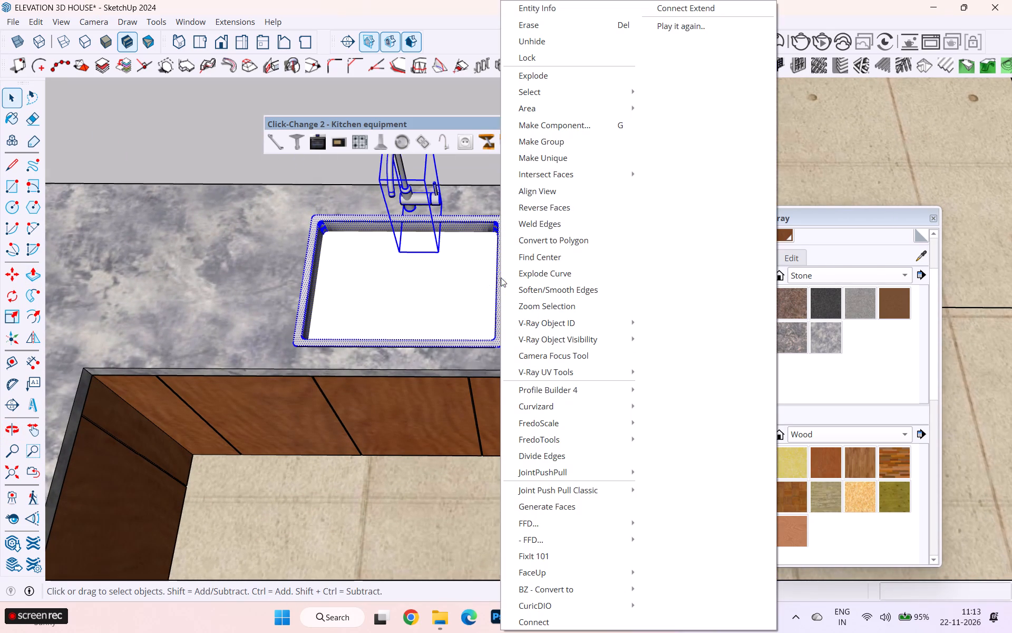
pyautogui.click(524, 123)
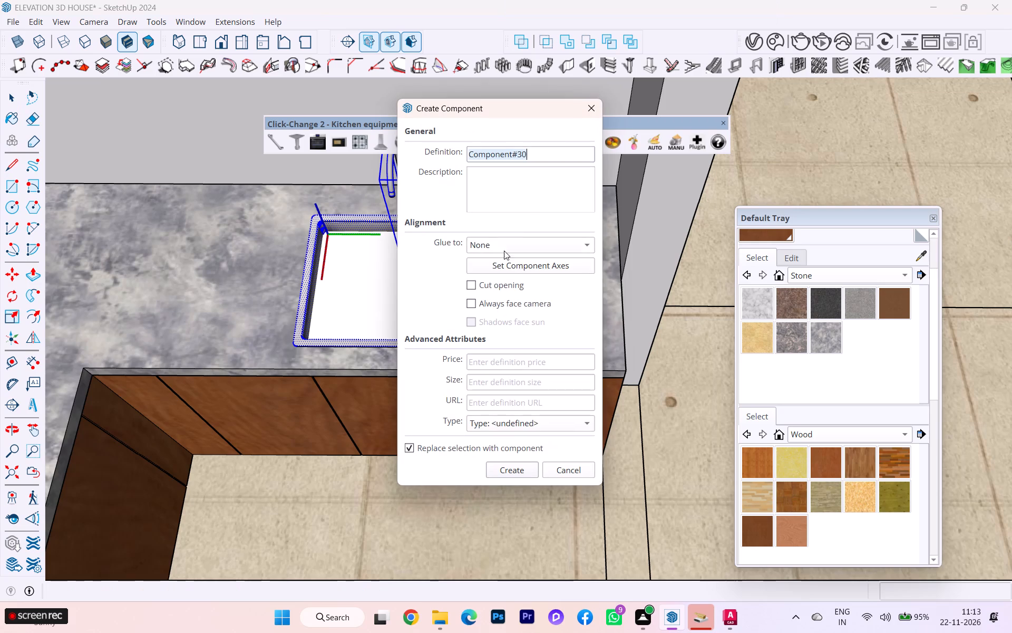
pyautogui.click(504, 247)
pyautogui.click(486, 280)
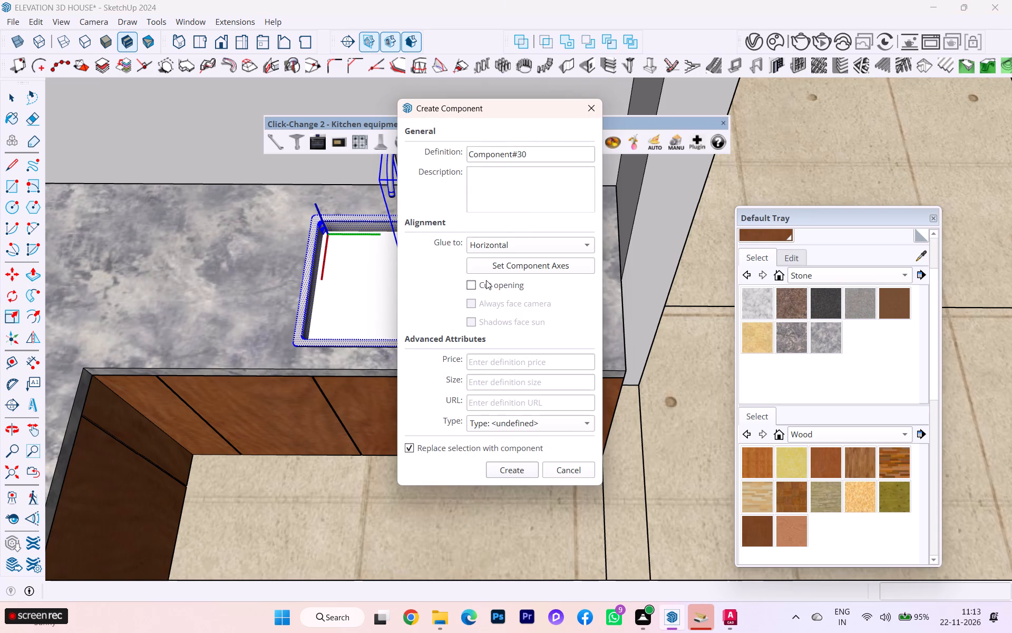
# Set the component axes at the basin's front corner, red toward the faucet side and green along the front edge.
pyautogui.click(502, 265)
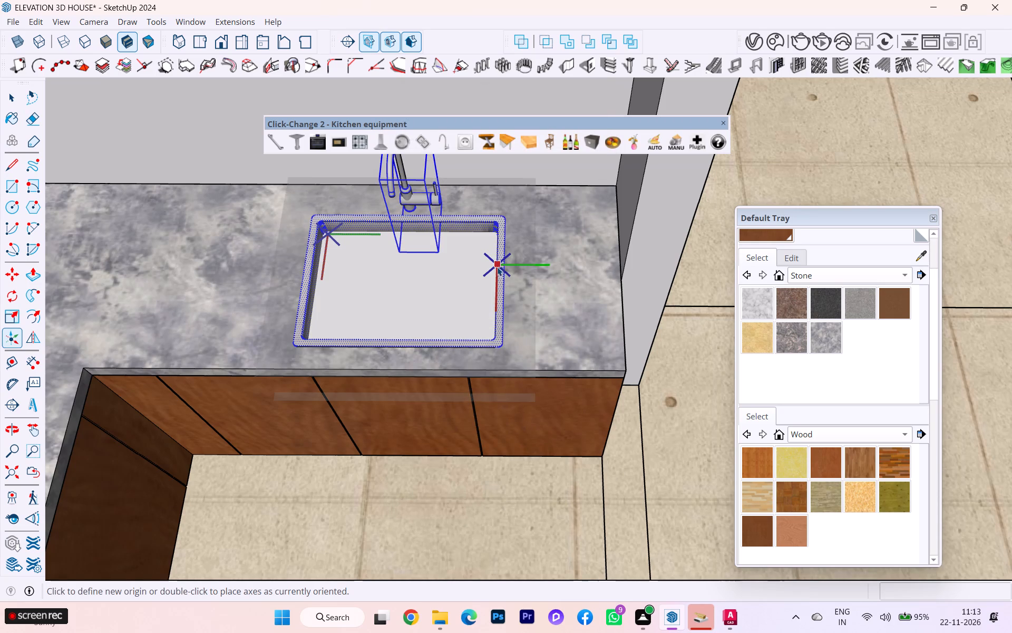
pyautogui.scroll(4, 492, 320)
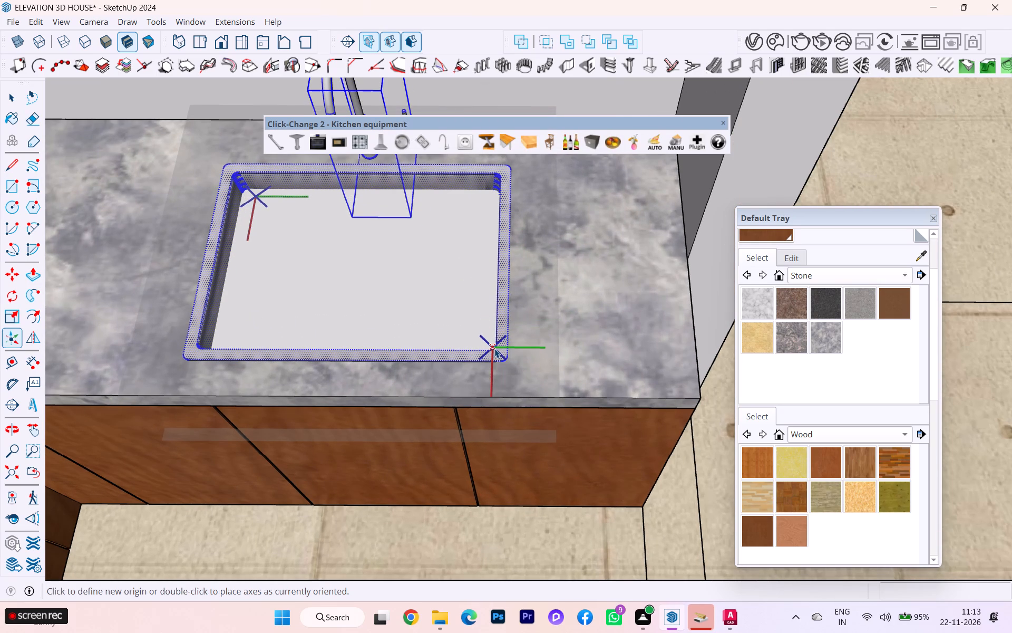
pyautogui.click(494, 349)
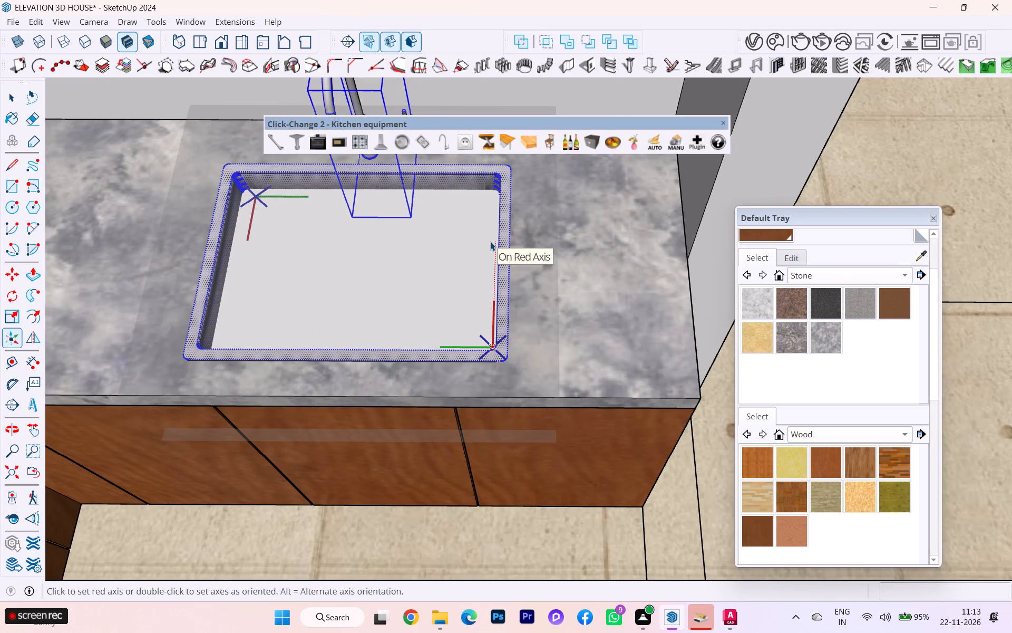
pyautogui.click(490, 241)
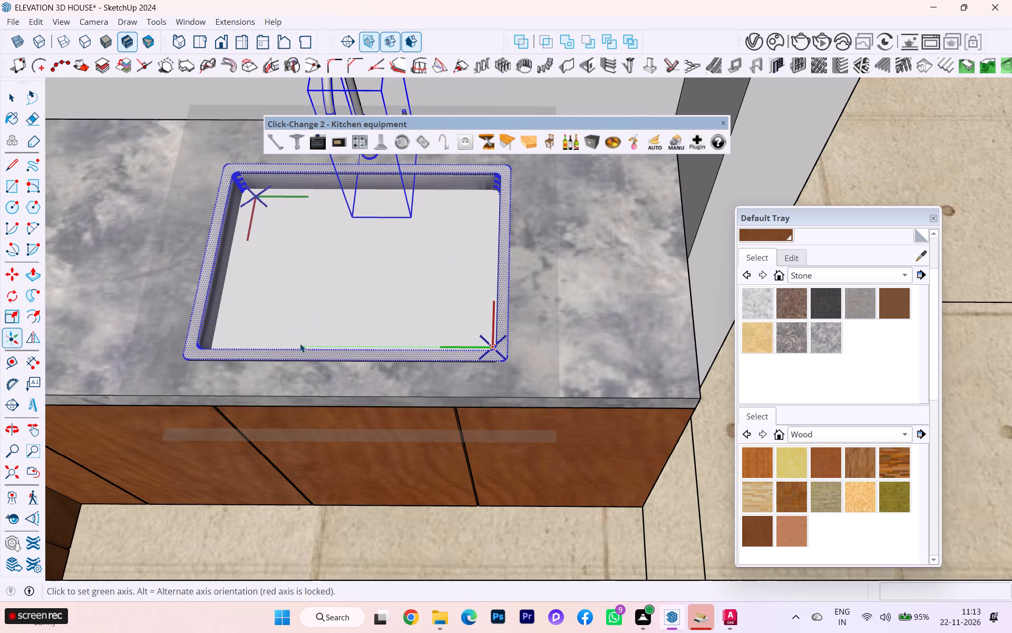
pyautogui.click(302, 348)
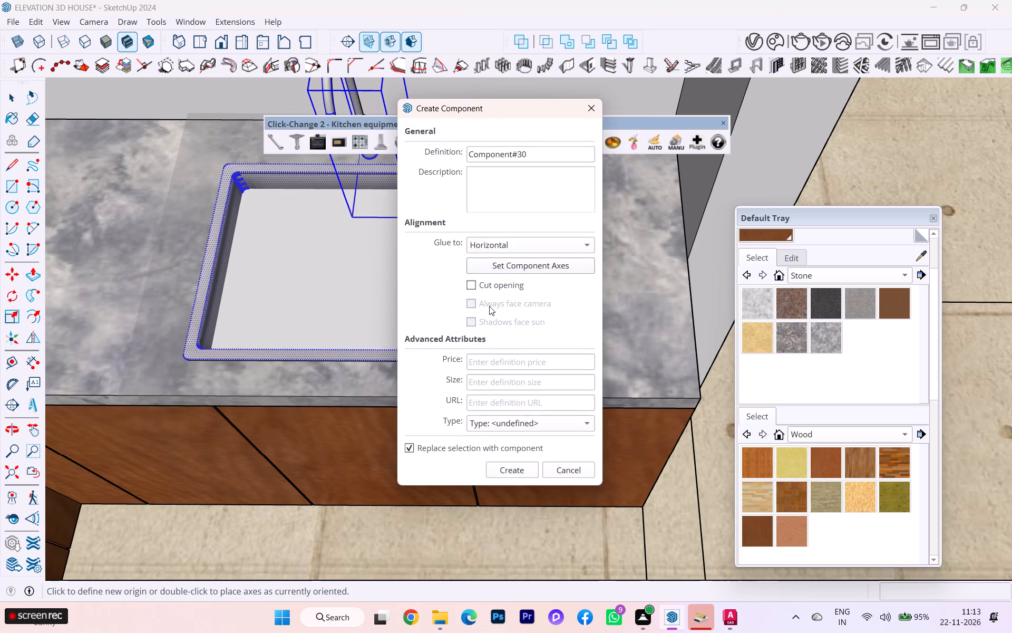
# Enable Cut opening and create the sink component, replacing the selection.
pyautogui.click(475, 286)
pyautogui.click(516, 477)
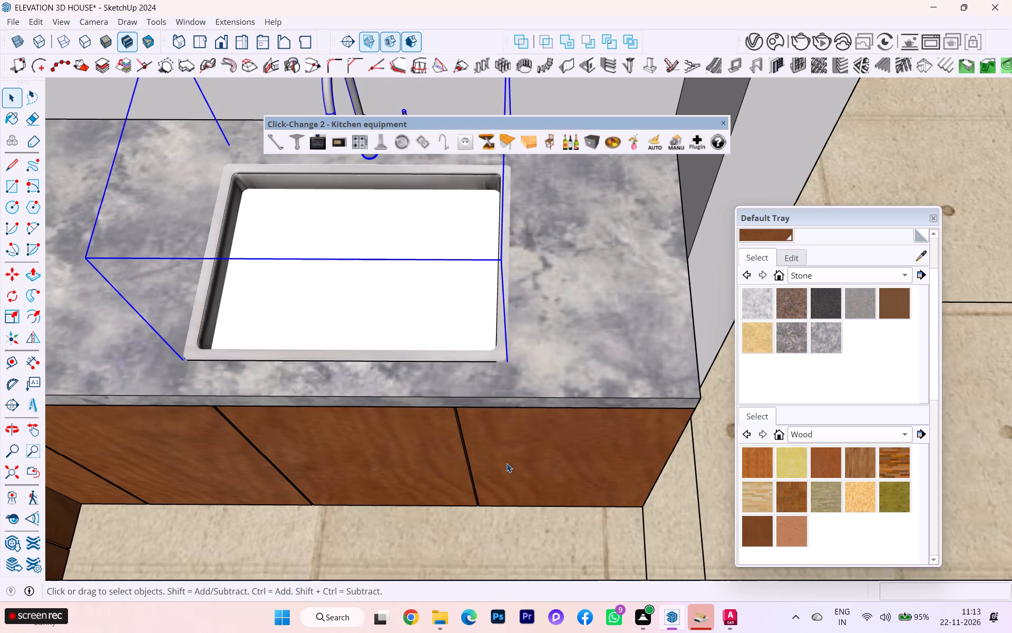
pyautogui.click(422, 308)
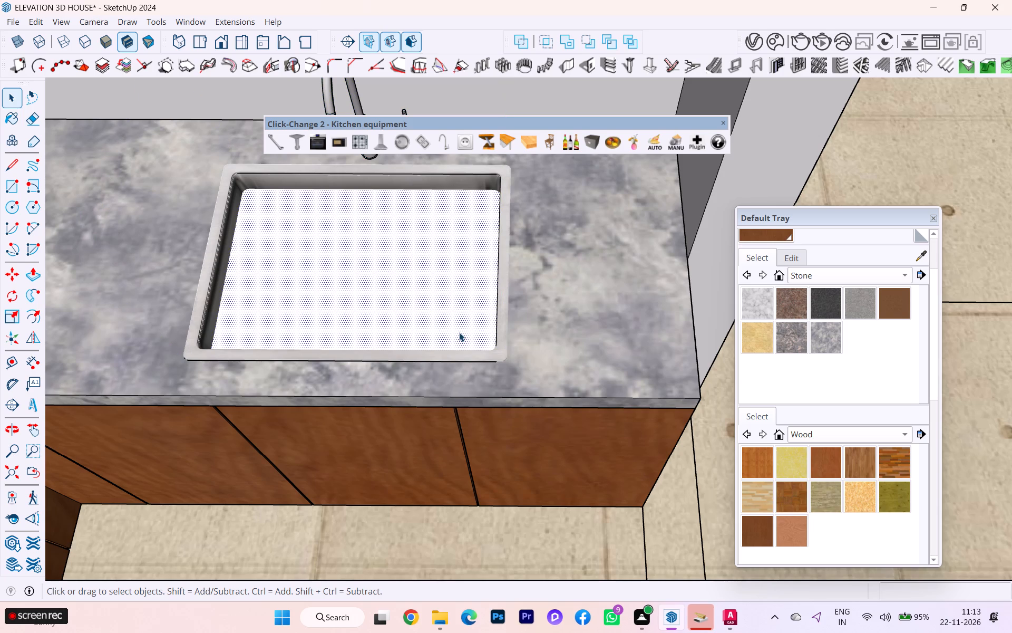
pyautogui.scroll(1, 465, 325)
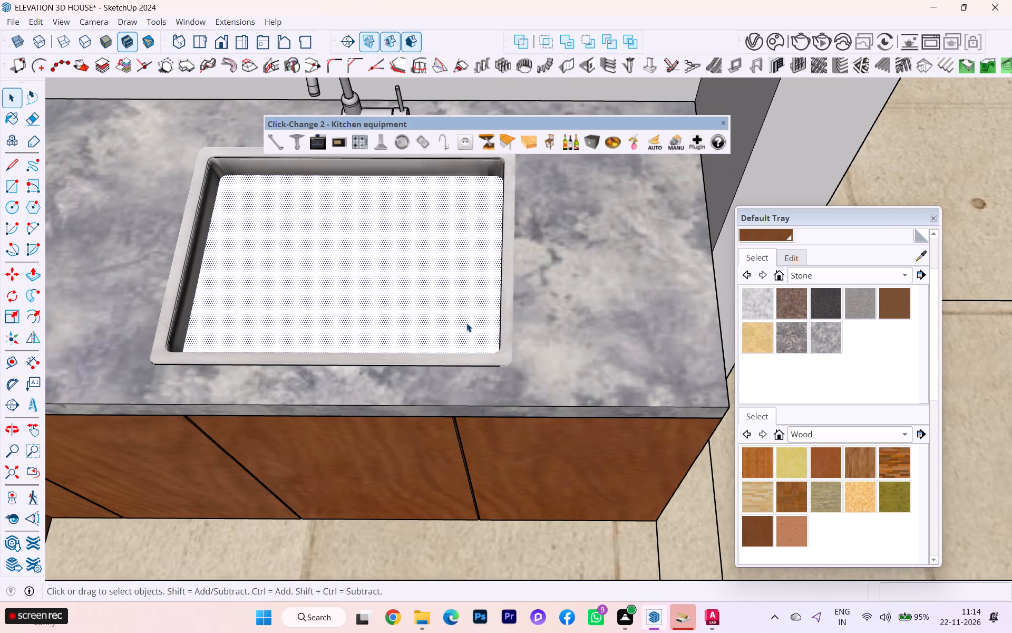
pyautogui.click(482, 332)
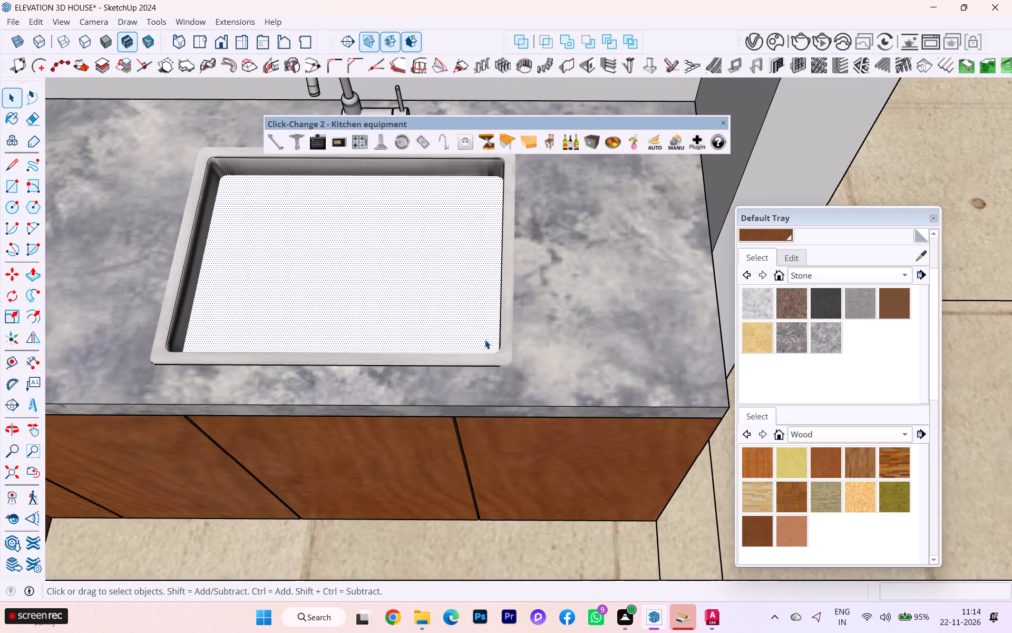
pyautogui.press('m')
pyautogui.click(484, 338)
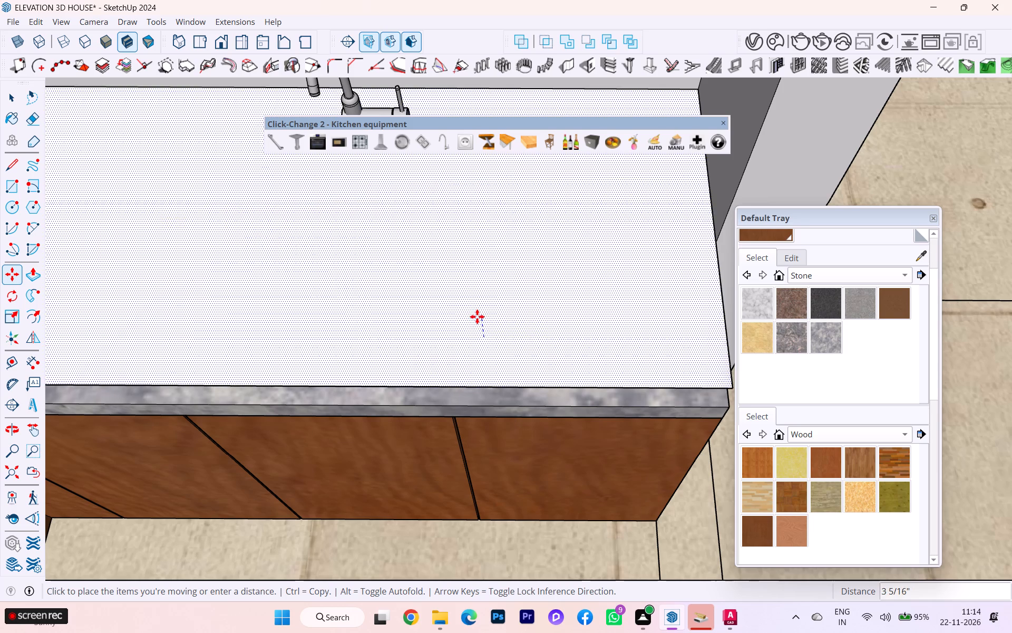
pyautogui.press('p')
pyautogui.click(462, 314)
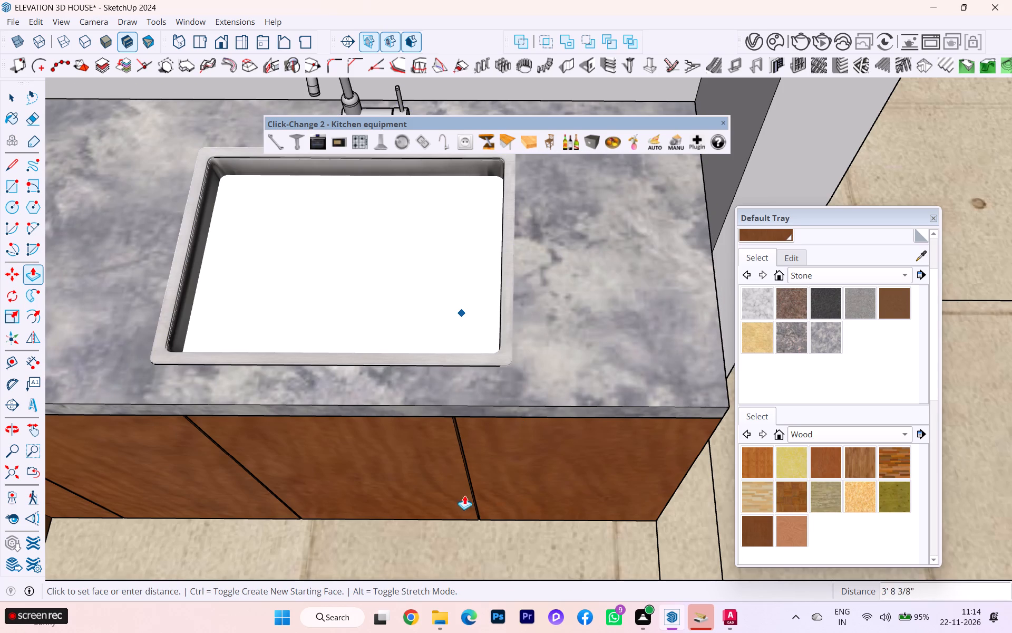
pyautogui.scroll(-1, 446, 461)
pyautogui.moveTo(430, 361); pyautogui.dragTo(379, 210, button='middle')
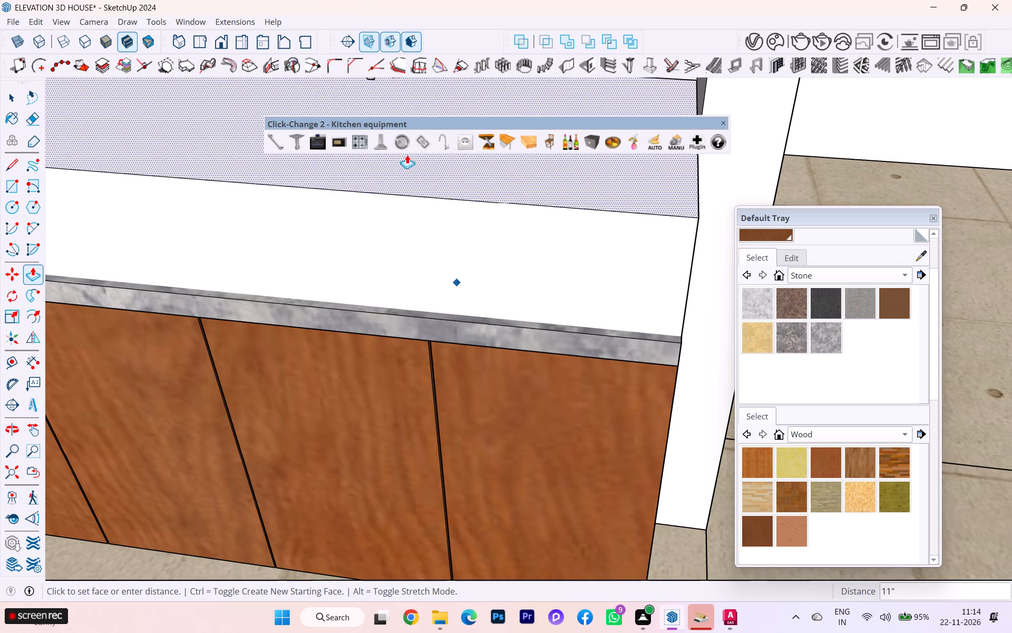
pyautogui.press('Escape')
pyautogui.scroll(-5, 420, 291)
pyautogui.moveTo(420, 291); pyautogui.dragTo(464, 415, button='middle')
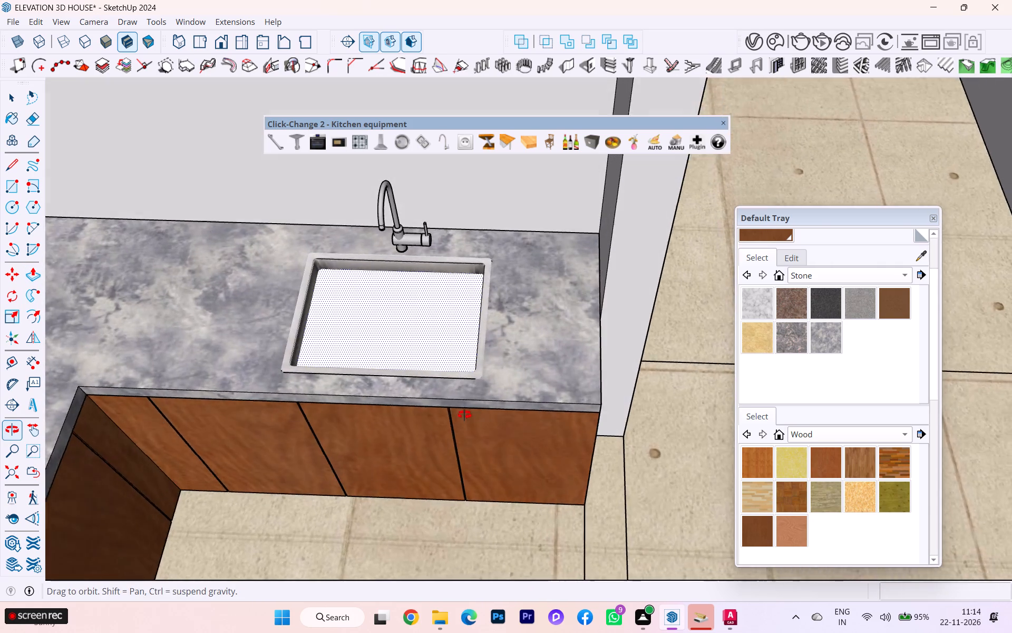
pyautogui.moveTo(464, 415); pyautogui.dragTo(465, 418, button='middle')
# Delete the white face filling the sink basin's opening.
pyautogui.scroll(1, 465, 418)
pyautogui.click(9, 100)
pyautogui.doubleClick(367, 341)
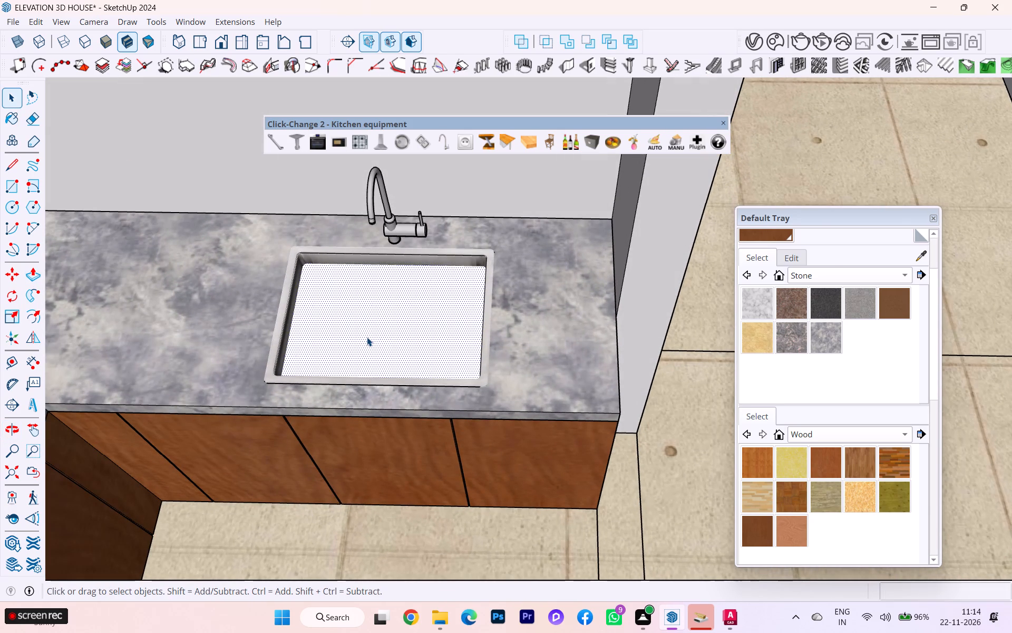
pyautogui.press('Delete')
# Examine the sink opening and the surrounding house model, including the whole drawing in top view.
pyautogui.scroll(-1, 375, 335)
pyautogui.scroll(1, 375, 335)
pyautogui.scroll(-3, 380, 341)
pyautogui.moveTo(382, 344); pyautogui.dragTo(269, 216, button='middle')
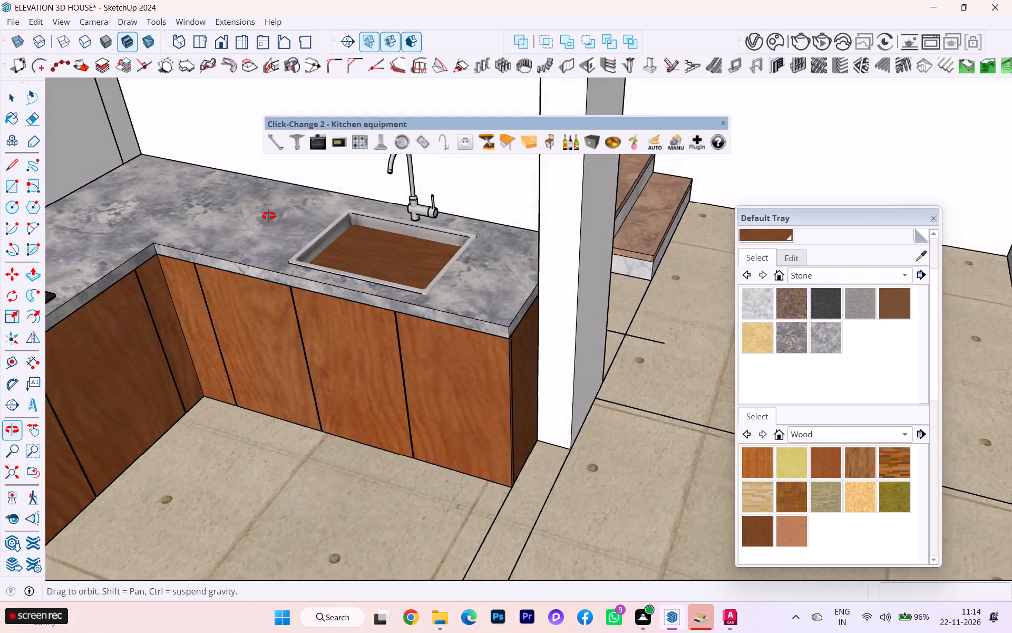
pyautogui.moveTo(269, 216); pyautogui.dragTo(275, 190, button='middle')
pyautogui.click(408, 264)
pyautogui.scroll(-1, 408, 264)
pyautogui.moveTo(410, 271); pyautogui.dragTo(412, 334, button='middle')
pyautogui.click(2, 475)
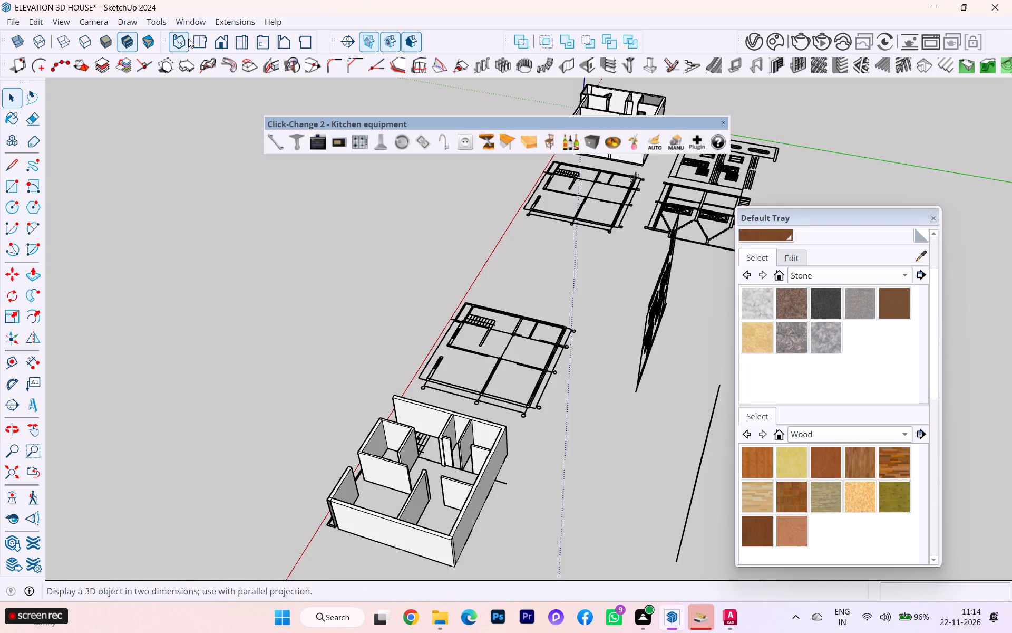
pyautogui.click(202, 37)
pyautogui.scroll(3, 315, 350)
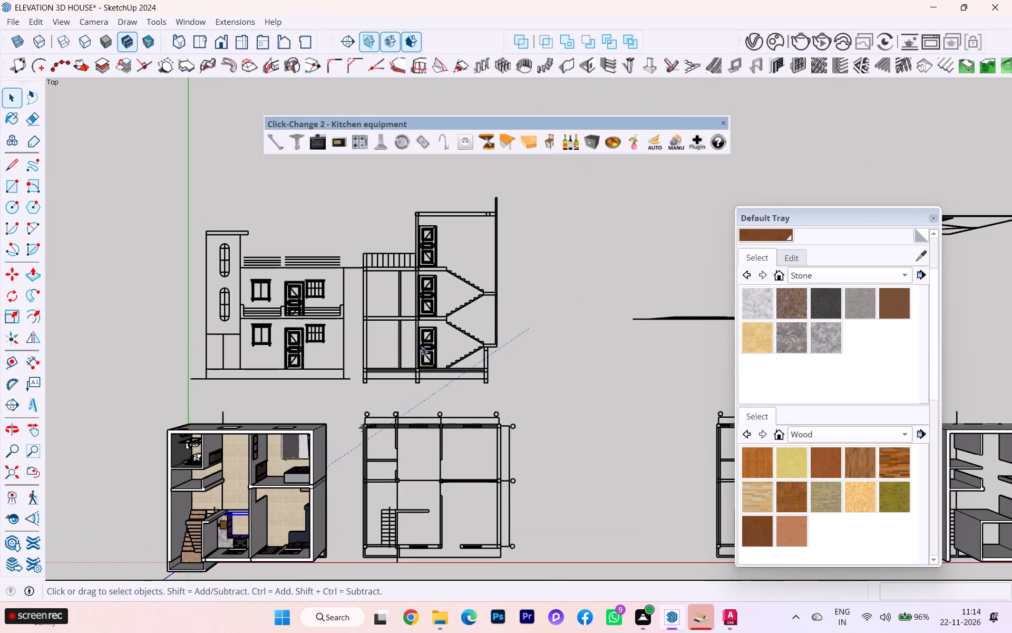
pyautogui.scroll(-1, 513, 287)
pyautogui.scroll(1, 514, 287)
pyautogui.scroll(-1, 514, 287)
pyautogui.scroll(7, 168, 596)
pyautogui.scroll(-3, 286, 514)
pyautogui.scroll(1, 286, 514)
pyautogui.scroll(-1, 286, 514)
pyautogui.scroll(3, 286, 514)
pyautogui.scroll(-1, 286, 514)
pyautogui.scroll(16, 286, 514)
pyautogui.scroll(-2, 225, 496)
pyautogui.scroll(1, 225, 496)
pyautogui.moveTo(238, 468); pyautogui.dragTo(272, 212, button='middle')
pyautogui.scroll(-4, 481, 224)
pyautogui.scroll(1, 480, 260)
pyautogui.moveTo(442, 302); pyautogui.dragTo(206, 375, button='middle')
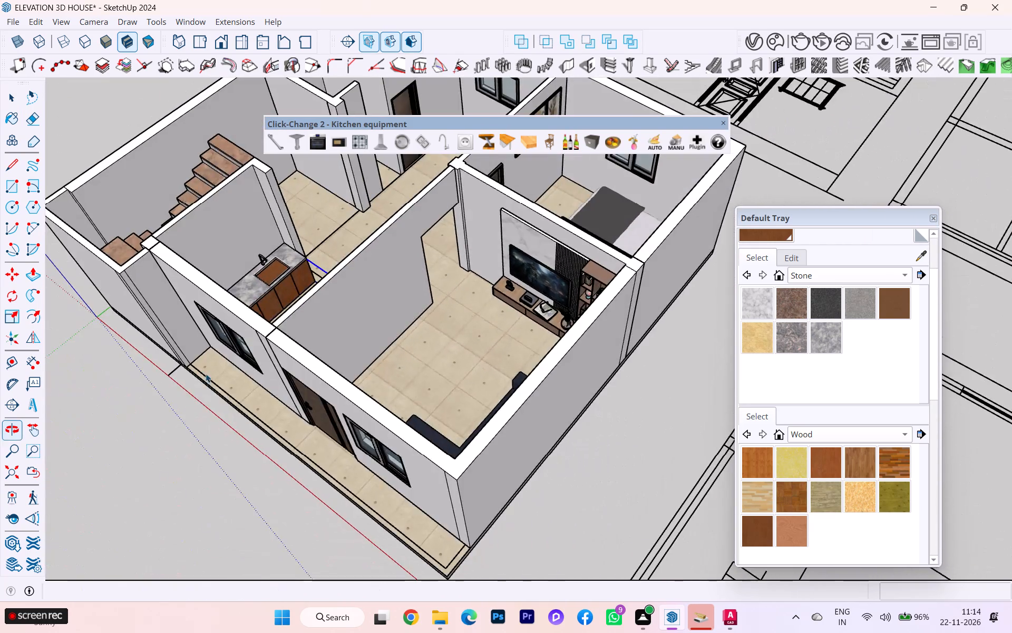
pyautogui.scroll(3, 251, 257)
pyautogui.scroll(-1, 258, 245)
pyautogui.scroll(1, 259, 245)
pyautogui.scroll(-1, 261, 242)
pyautogui.scroll(4, 262, 242)
pyautogui.scroll(-1, 372, 312)
pyautogui.scroll(5, 372, 312)
pyautogui.moveTo(475, 355); pyautogui.dragTo(281, 429, button='middle')
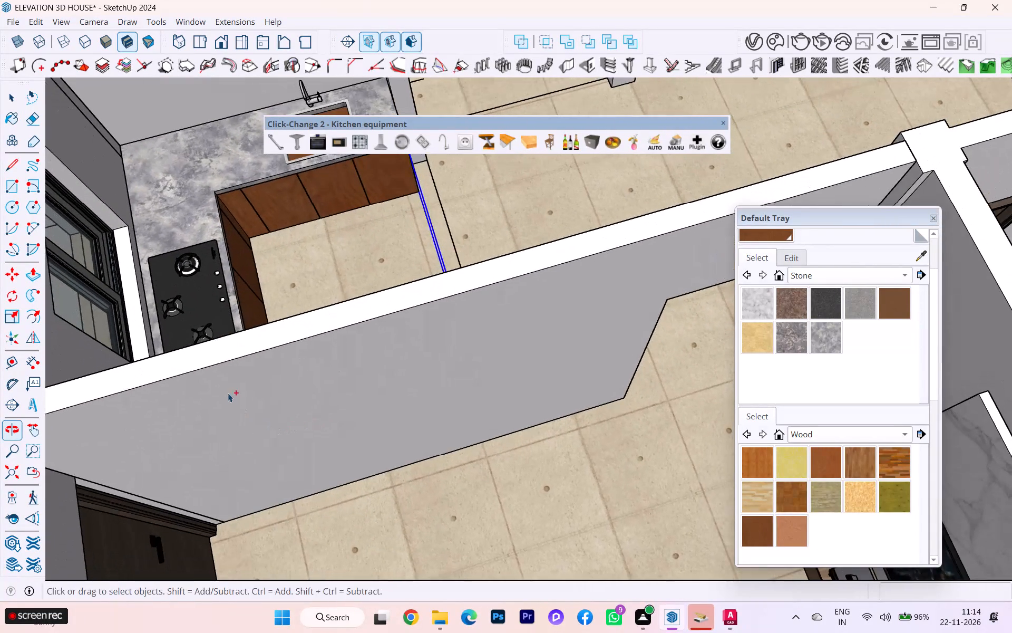
# Undo the face deletion, the cut-opening component and the earlier sink edits, back to the intact sink component standing on the countertop.
pyautogui.hotkey('ctrl', 'z')
pyautogui.hotkey('ctrl', 'z')
pyautogui.hotkey('ctrl', 'z')
pyautogui.hotkey('ctrl', 'z')
pyautogui.keyDown('ctrl'); pyautogui.scroll(-3, 245, 424); pyautogui.keyUp('ctrl')
pyautogui.keyDown('ctrl'); pyautogui.scroll(2, 241, 429); pyautogui.keyUp('ctrl')
pyautogui.keyDown('ctrl'); pyautogui.scroll(-1, 241, 430); pyautogui.keyUp('ctrl')
pyautogui.keyDown('ctrl'); pyautogui.scroll(1, 241, 431); pyautogui.keyUp('ctrl')
pyautogui.keyDown('ctrl'); pyautogui.scroll(-4, 241, 432); pyautogui.keyUp('ctrl')
pyautogui.hotkey('ctrl', 'z')
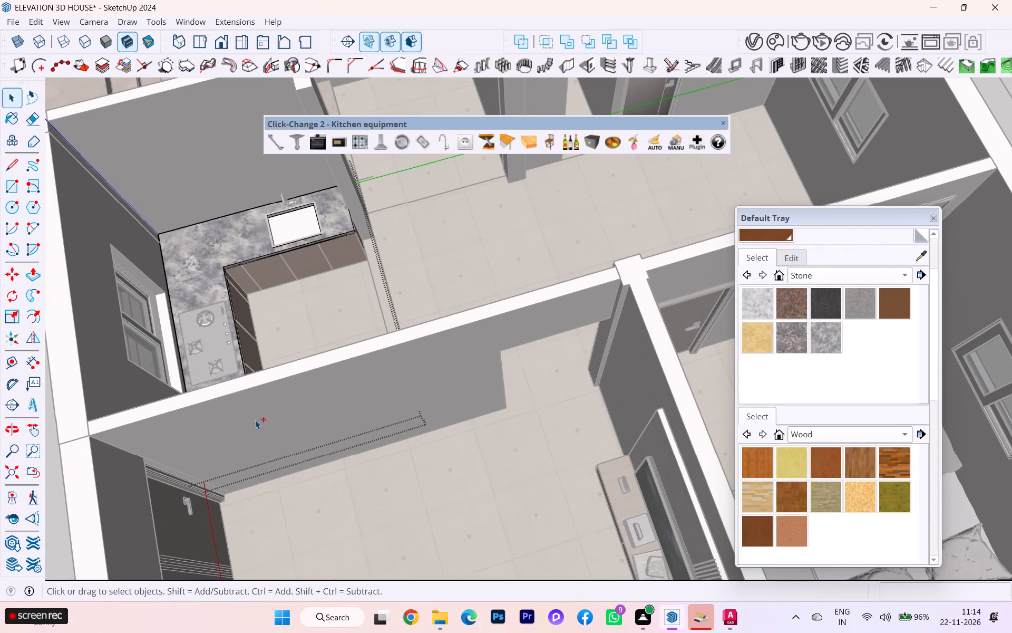
pyautogui.hotkey('ctrl', 'z')
pyautogui.hotkey('ctrl', 'z')
pyautogui.hotkey('ctrl', 'z')
pyautogui.hotkey('ctrl', 'z')
pyautogui.hotkey('ctrl', 'z')
pyautogui.hotkey('ctrl', 'z')
pyautogui.hotkey('ctrl', 'z')
pyautogui.hotkey('ctrl', 'z')
pyautogui.hotkey('ctrl', 'z')
pyautogui.hotkey('ctrl', 'z')
pyautogui.hotkey('ctrl', 'z')
pyautogui.hotkey('ctrl', 'z')
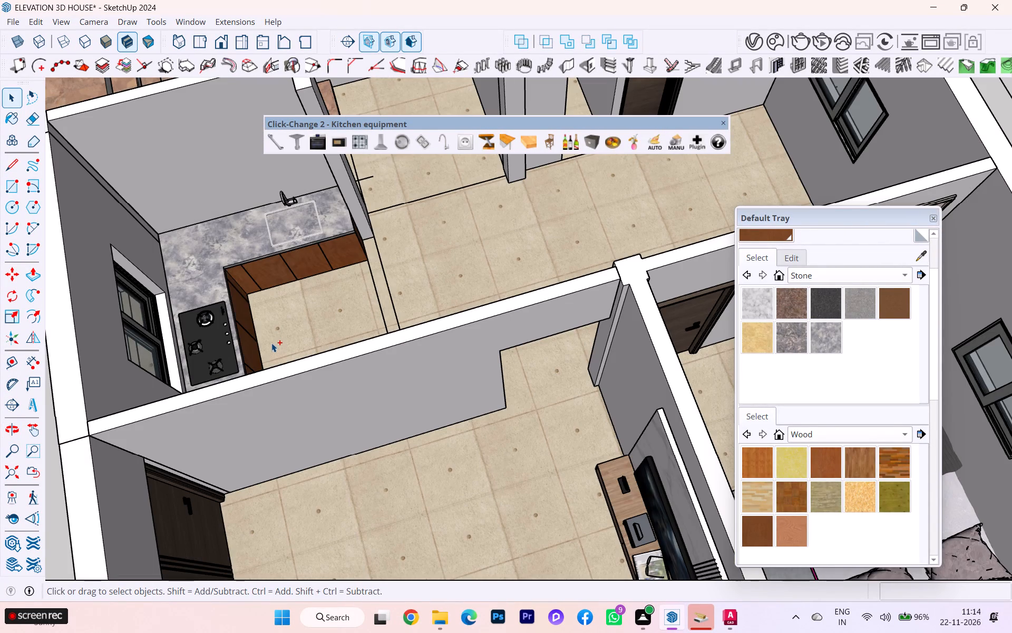
pyautogui.hotkey('ctrl', 'z')
pyautogui.hotkey('ctrl', 'z')
pyautogui.hotkey('ctrl', 'z')
pyautogui.hotkey('ctrl', 'z')
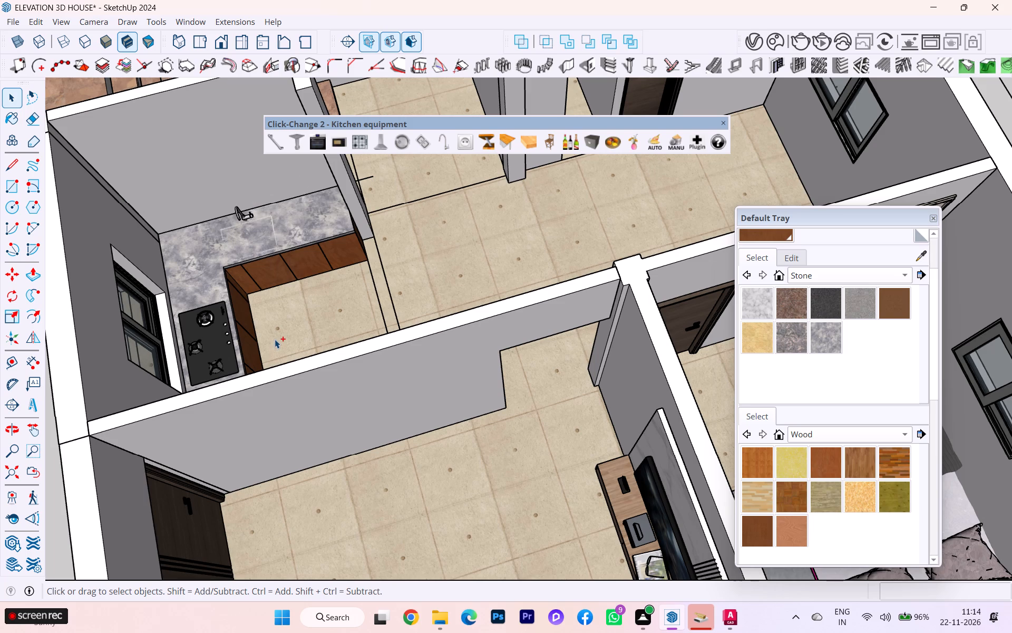
pyautogui.hotkey('ctrl', 'z')
pyautogui.hotkey('ctrl', 'z')
pyautogui.hotkey('ctrl', 'z')
pyautogui.hotkey('ctrl', 'z')
pyautogui.hotkey('ctrl', 'z')
pyautogui.hotkey('ctrl', 'z')
pyautogui.hotkey('ctrl', 'z')
pyautogui.hotkey('ctrl', 'z')
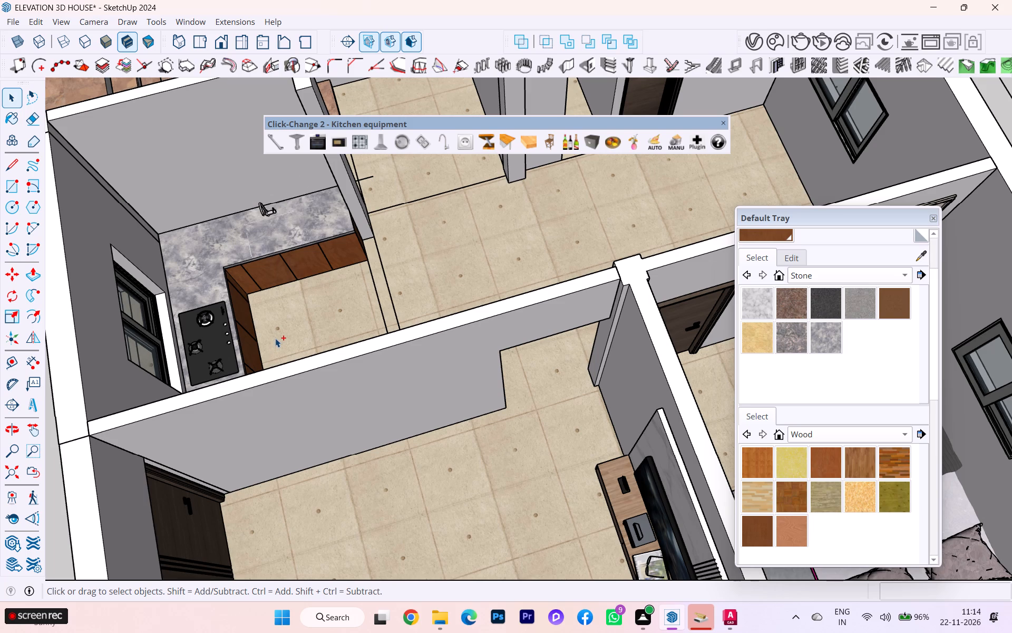
pyautogui.hotkey('ctrl', 'z')
pyautogui.hotkey('ctrl', 'z')
pyautogui.hotkey('ctrl', 'z')
# Move the sink with faucet by its front basin corner along the countertop toward the counter's open end.
pyautogui.scroll(4, 296, 228)
pyautogui.moveTo(347, 242); pyautogui.dragTo(96, 249, button='middle')
pyautogui.scroll(-6, 195, 324)
pyautogui.scroll(2, 212, 357)
pyautogui.scroll(-2, 213, 359)
pyautogui.scroll(1, 216, 367)
pyautogui.scroll(-8, 217, 371)
pyautogui.scroll(5, 271, 316)
pyautogui.scroll(-1, 332, 257)
pyautogui.scroll(1, 332, 257)
pyautogui.scroll(-3, 318, 271)
pyautogui.scroll(4, 240, 279)
pyautogui.click(362, 198)
pyautogui.scroll(5, 369, 211)
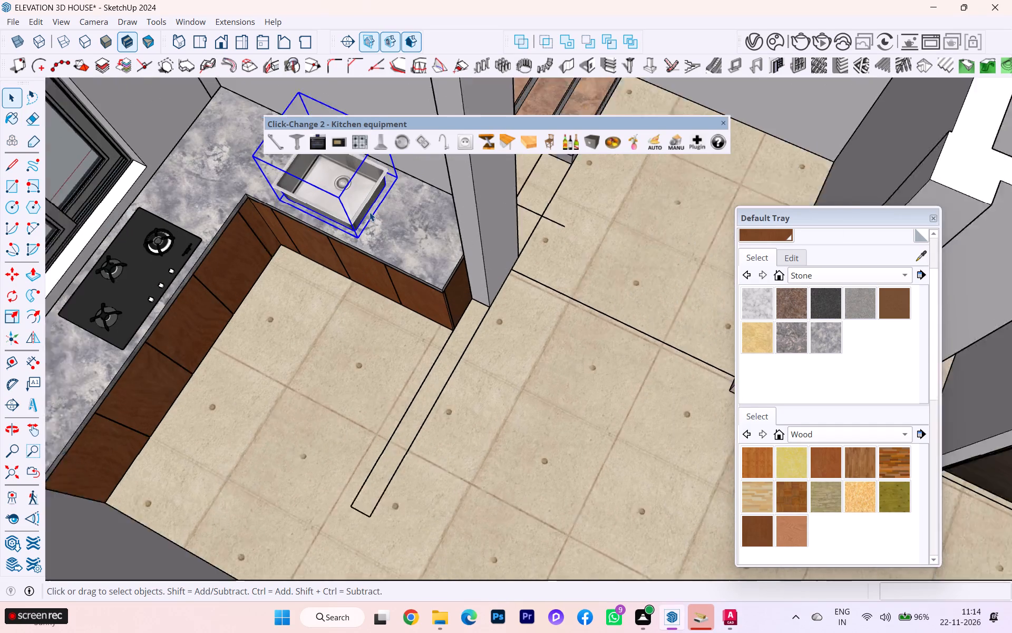
pyautogui.scroll(1, 361, 217)
pyautogui.scroll(-1, 361, 217)
pyautogui.scroll(4, 361, 217)
pyautogui.press('m')
pyautogui.scroll(4, 360, 215)
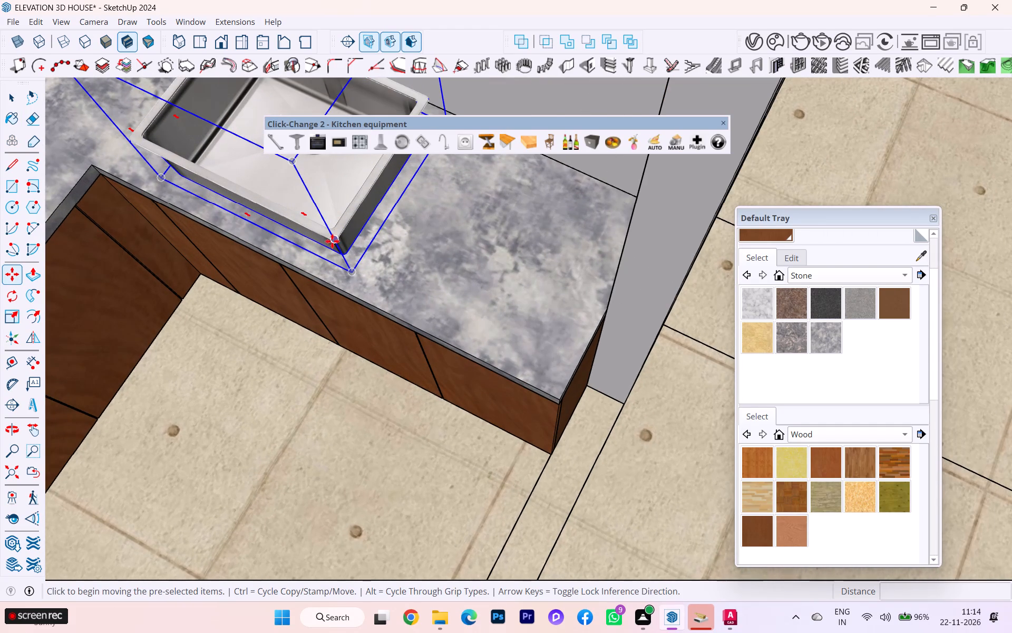
pyautogui.click(333, 239)
pyautogui.click(448, 266)
# Lower the sink about 1' straight down along the blue axis so the basin drops into the countertop.
pyautogui.moveTo(414, 274); pyautogui.dragTo(425, 148, button='middle')
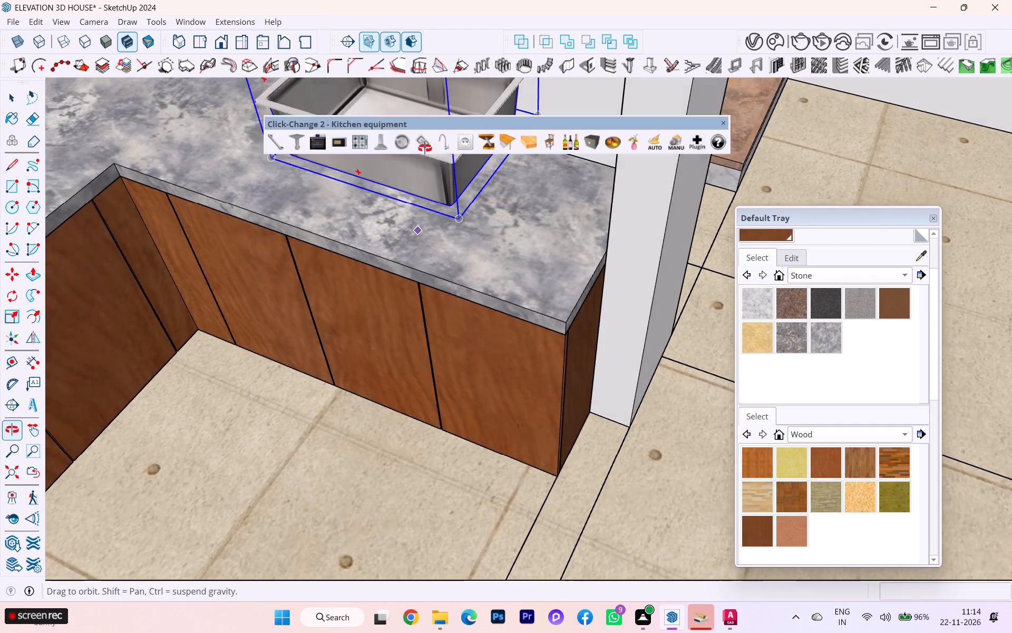
pyautogui.moveTo(425, 148); pyautogui.dragTo(422, 137, button='middle')
pyautogui.click(447, 186)
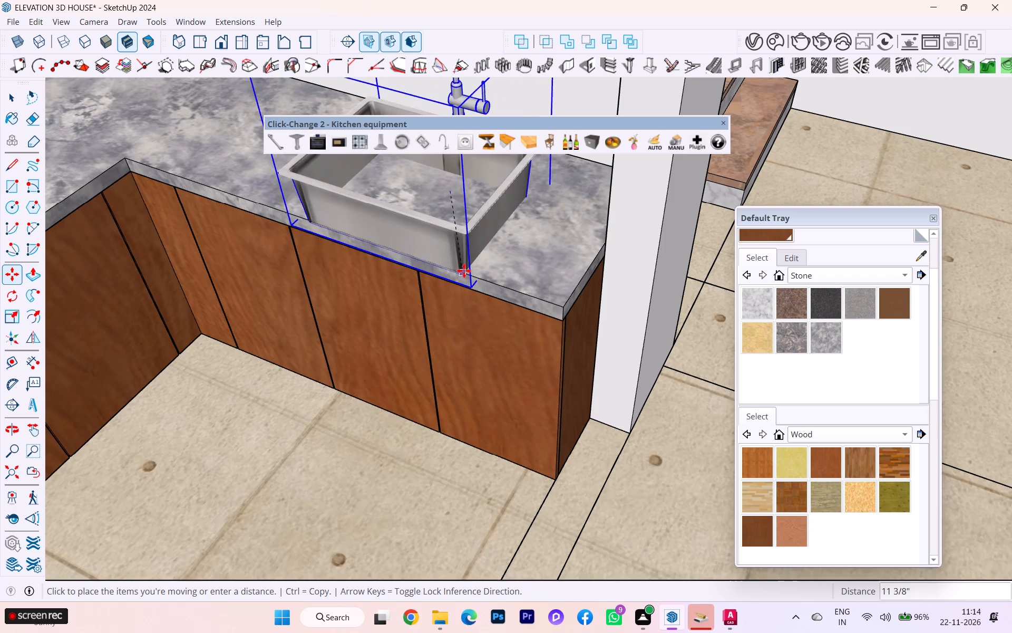
pyautogui.press('Up')
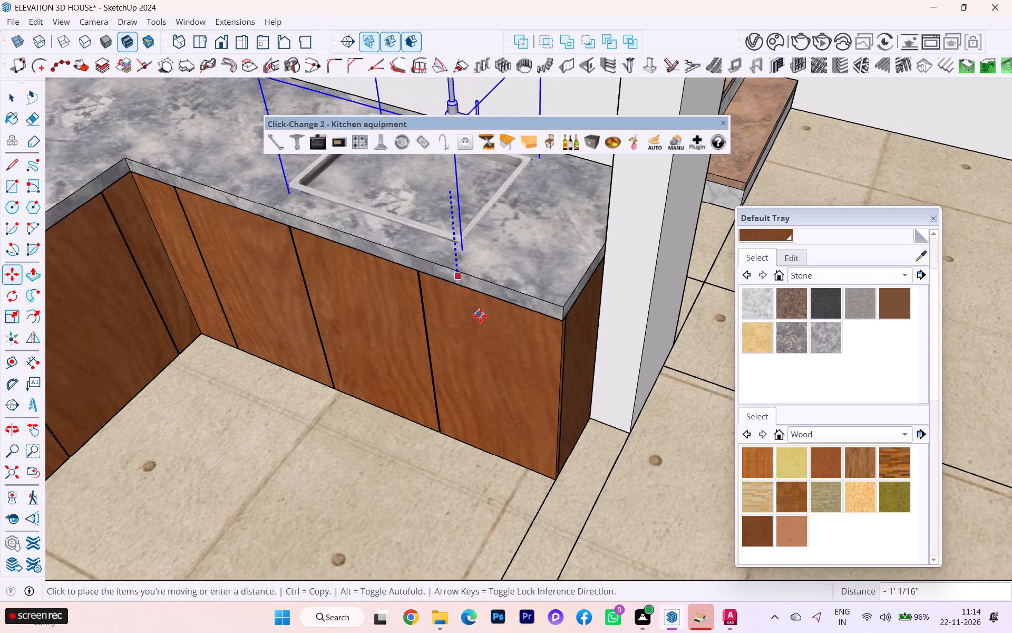
pyautogui.click(474, 312)
# Lower the sink further in two small vertical moves, about 3/16" and 1 3/16", bringing its rim down to the countertop surface.
pyautogui.scroll(1, 485, 248)
pyautogui.scroll(-3, 485, 248)
pyautogui.scroll(7, 485, 248)
pyautogui.scroll(-1, 442, 220)
pyautogui.moveTo(442, 220); pyautogui.dragTo(441, 240, button='middle')
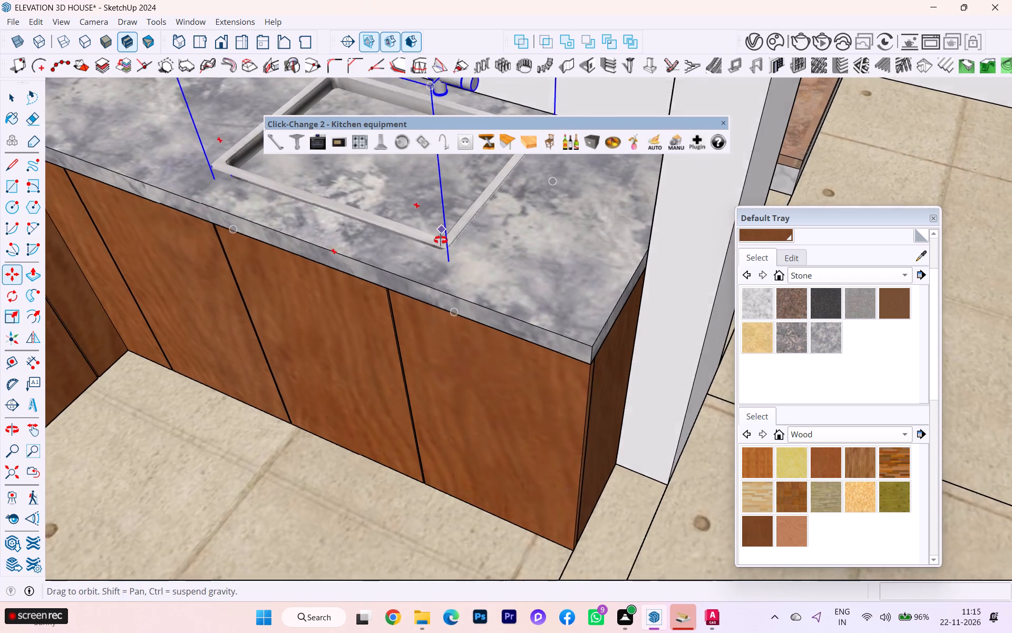
pyautogui.moveTo(441, 240); pyautogui.dragTo(443, 259, button='middle')
pyautogui.scroll(3, 442, 262)
pyautogui.scroll(-1, 442, 268)
pyautogui.scroll(1, 442, 269)
pyautogui.click(449, 285)
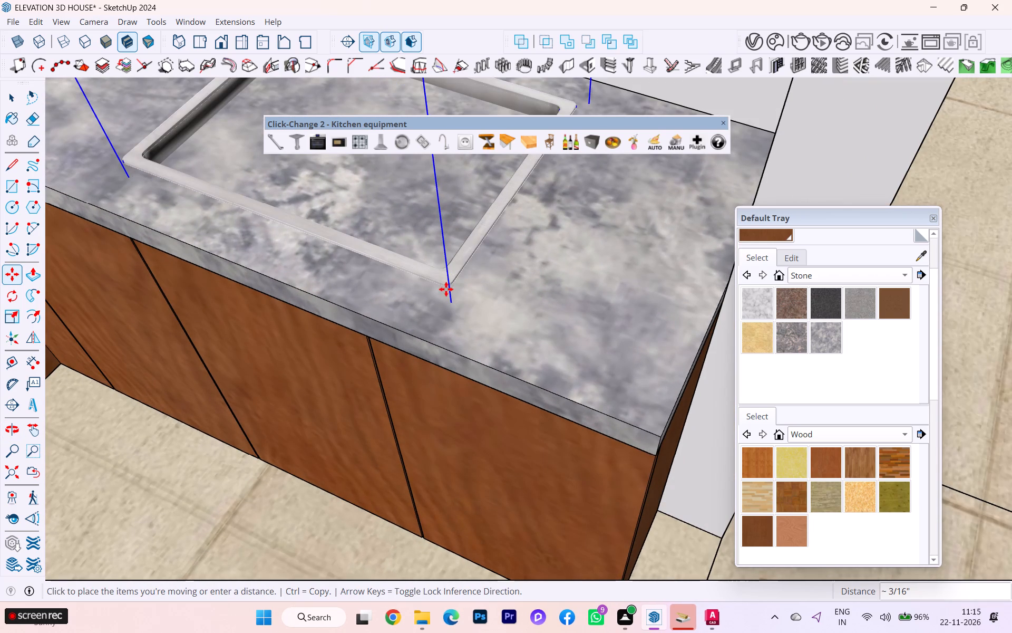
pyautogui.click(446, 289)
pyautogui.click(446, 289)
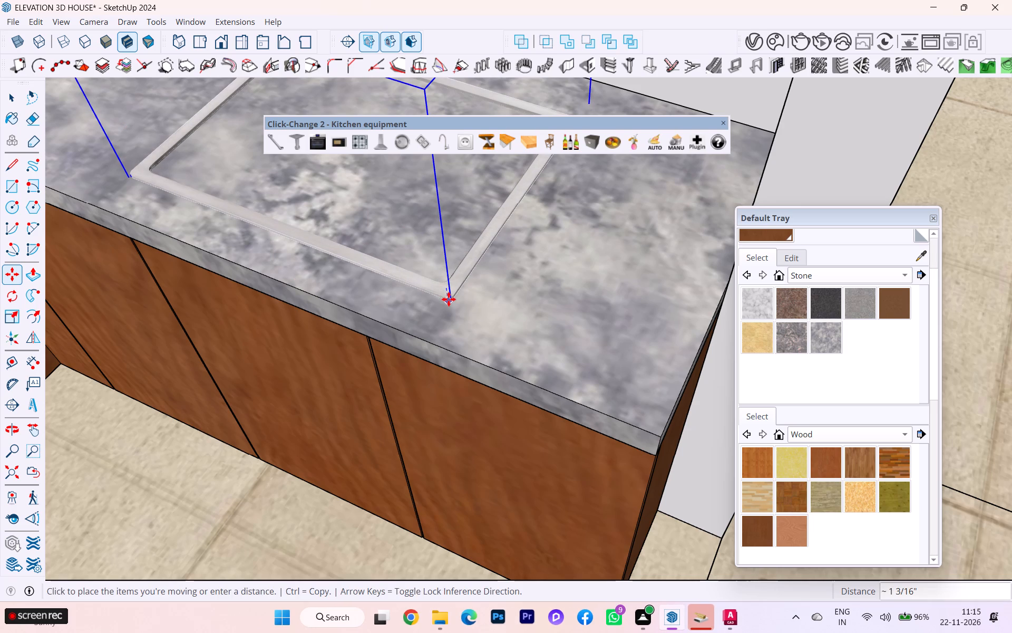
pyautogui.click(449, 299)
# Open the countertop group for editing and intersect its top face and edges with the model at the sink.
pyautogui.scroll(-3, 461, 301)
pyautogui.scroll(1, 465, 303)
pyautogui.scroll(-1, 470, 308)
pyautogui.scroll(1, 471, 308)
pyautogui.scroll(-1, 471, 309)
pyautogui.scroll(-2, 411, 322)
pyautogui.scroll(1, 406, 324)
pyautogui.scroll(-2, 406, 325)
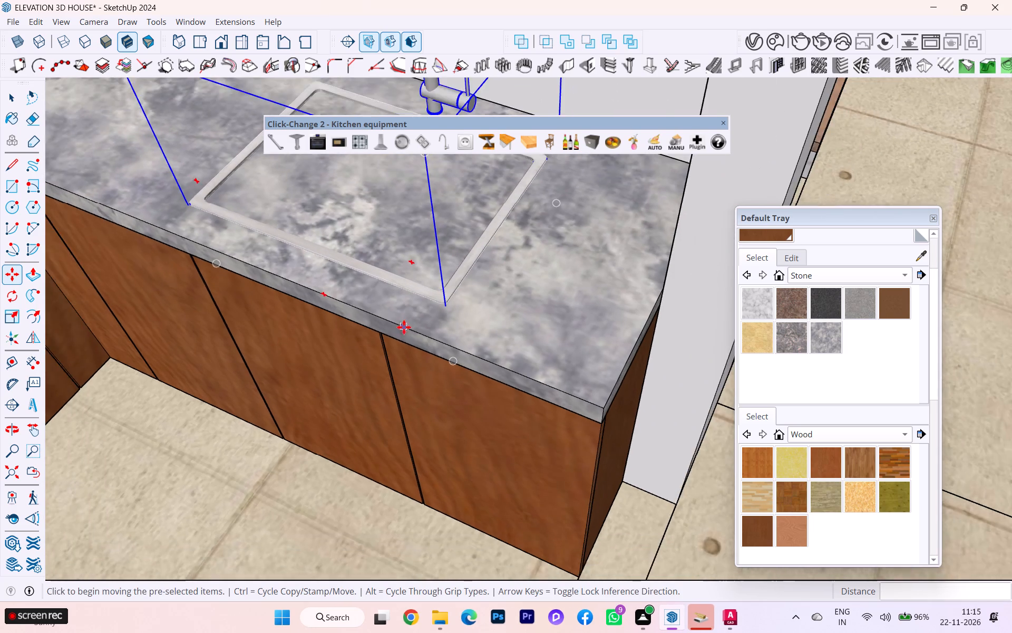
pyautogui.scroll(-3, 404, 327)
pyautogui.moveTo(400, 326); pyautogui.dragTo(436, 331, button='middle')
pyautogui.click(18, 99)
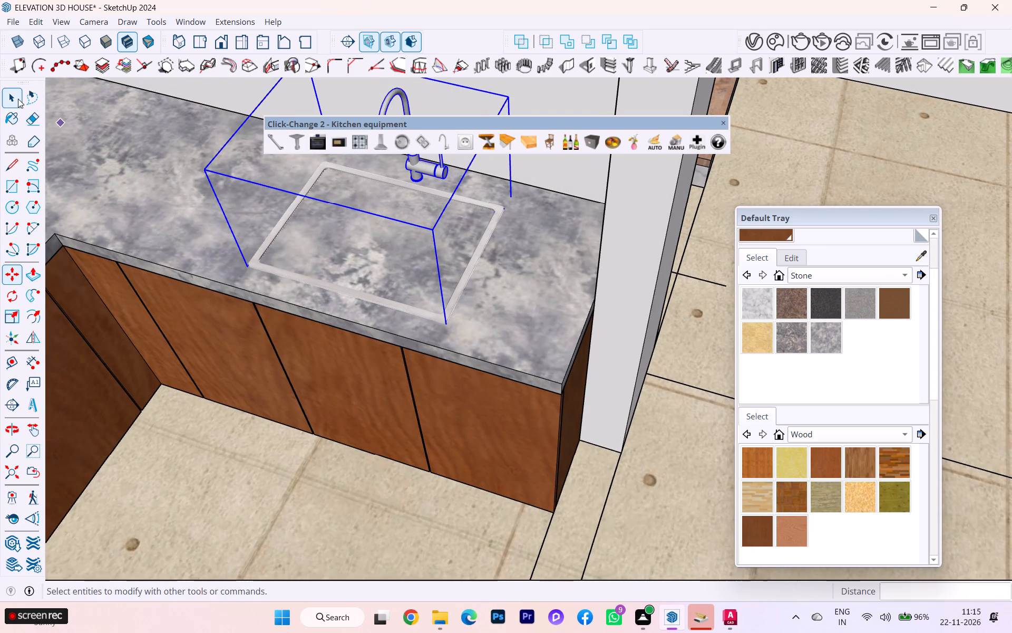
pyautogui.doubleClick(474, 308)
pyautogui.click(472, 304)
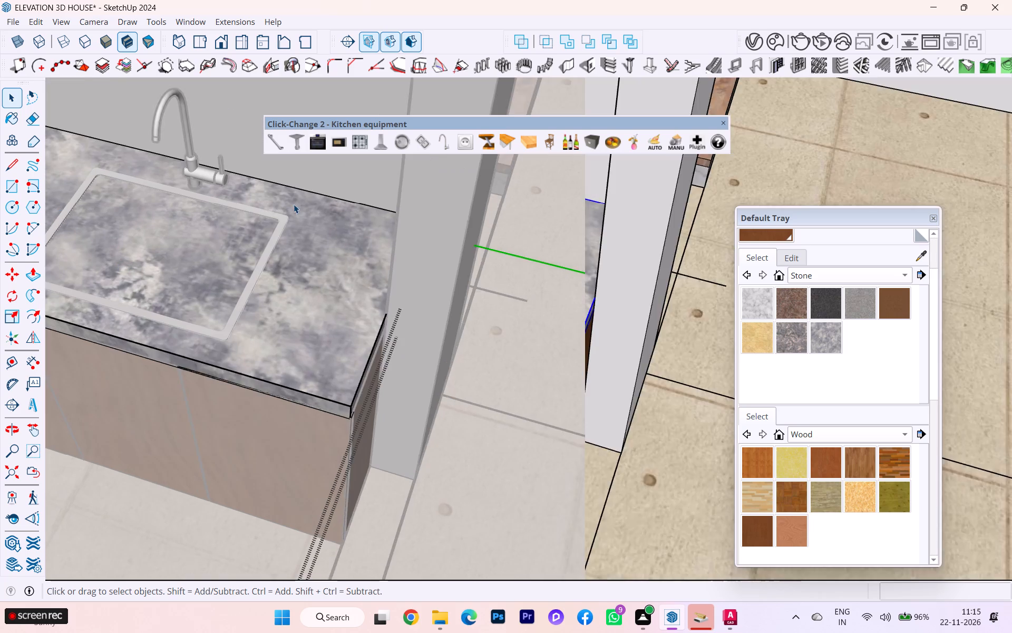
pyautogui.doubleClick(225, 235)
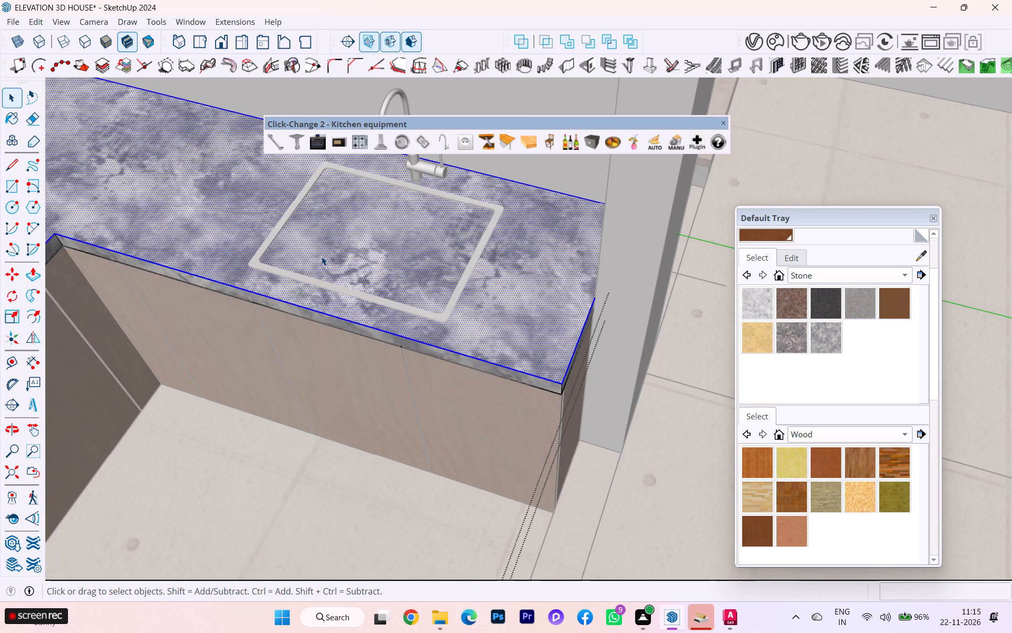
pyautogui.rightClick(322, 256)
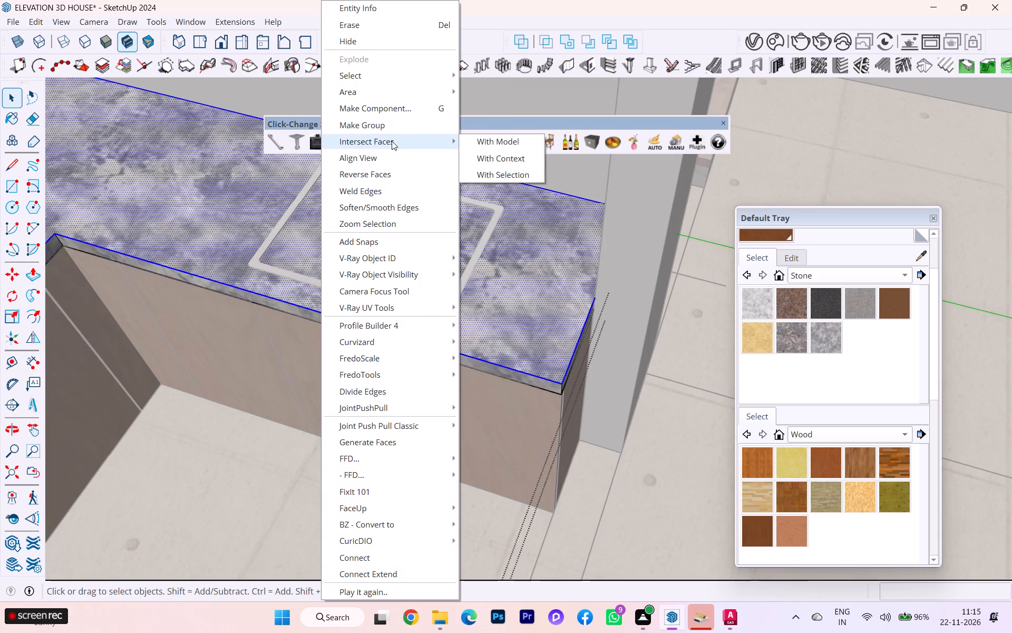
pyautogui.click(477, 140)
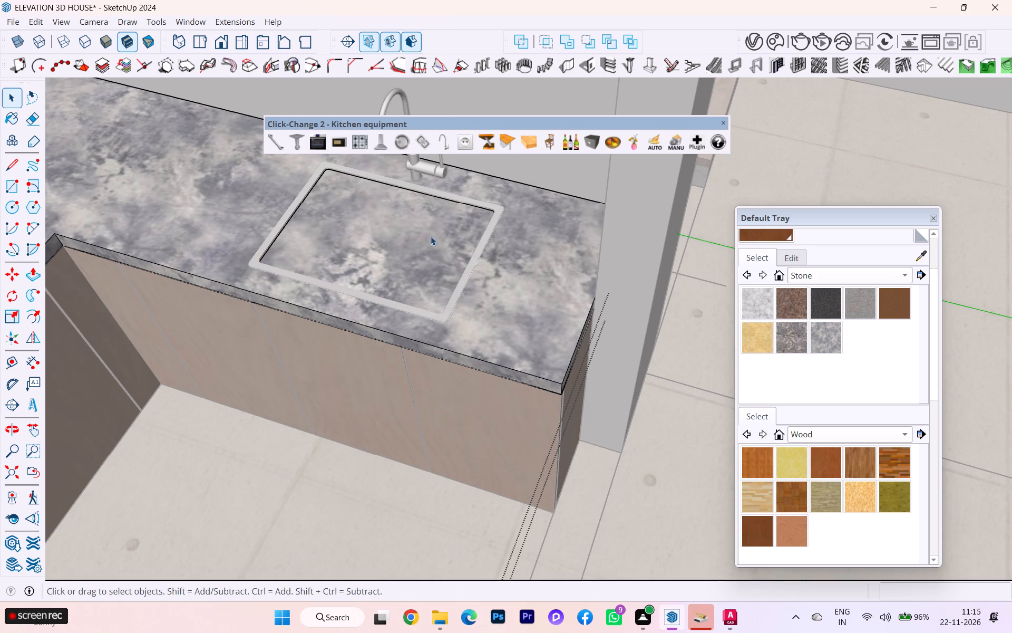
# Intersect the countertop's top face with the model once more.
pyautogui.click(419, 242)
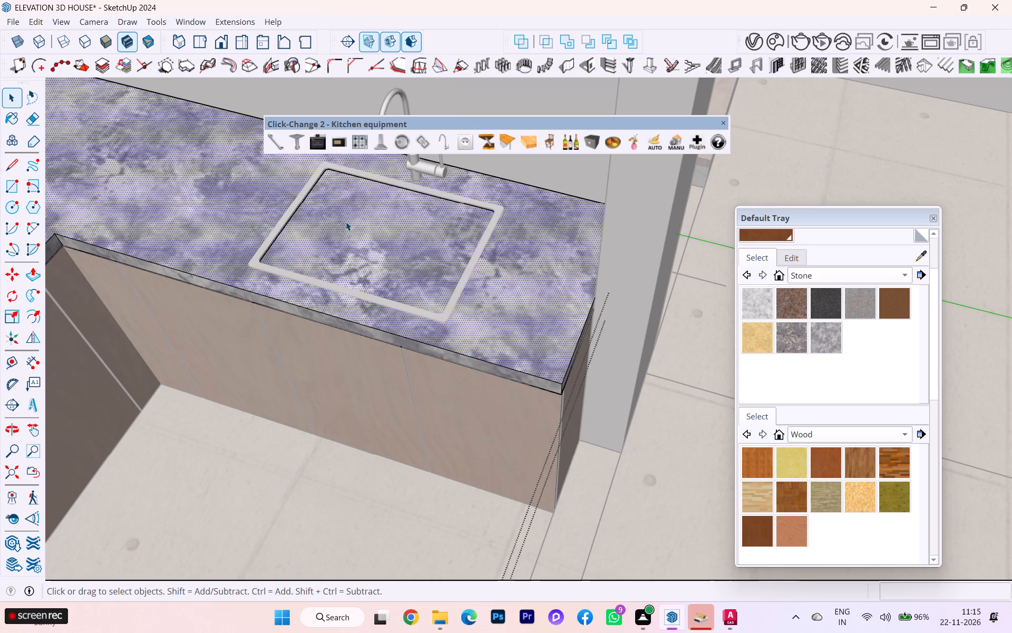
pyautogui.click(346, 222)
pyautogui.rightClick(346, 222)
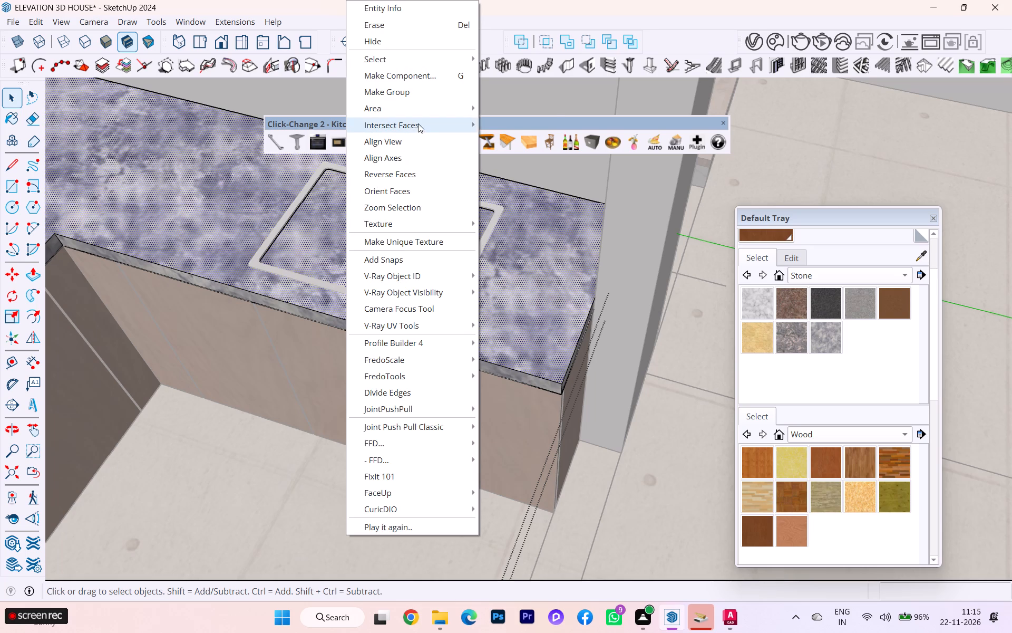
pyautogui.click(418, 123)
pyautogui.click(521, 121)
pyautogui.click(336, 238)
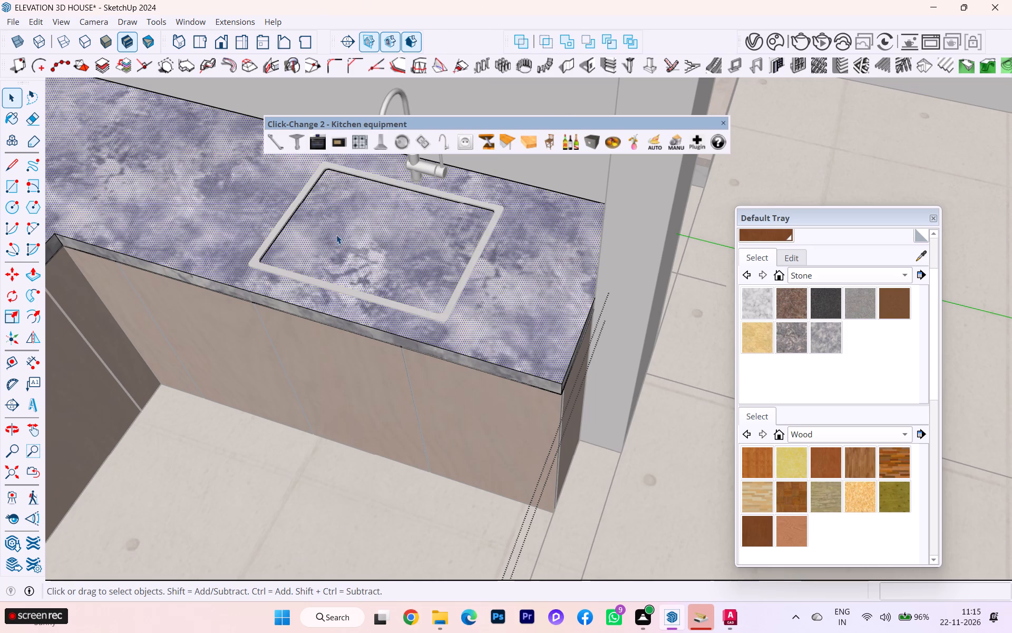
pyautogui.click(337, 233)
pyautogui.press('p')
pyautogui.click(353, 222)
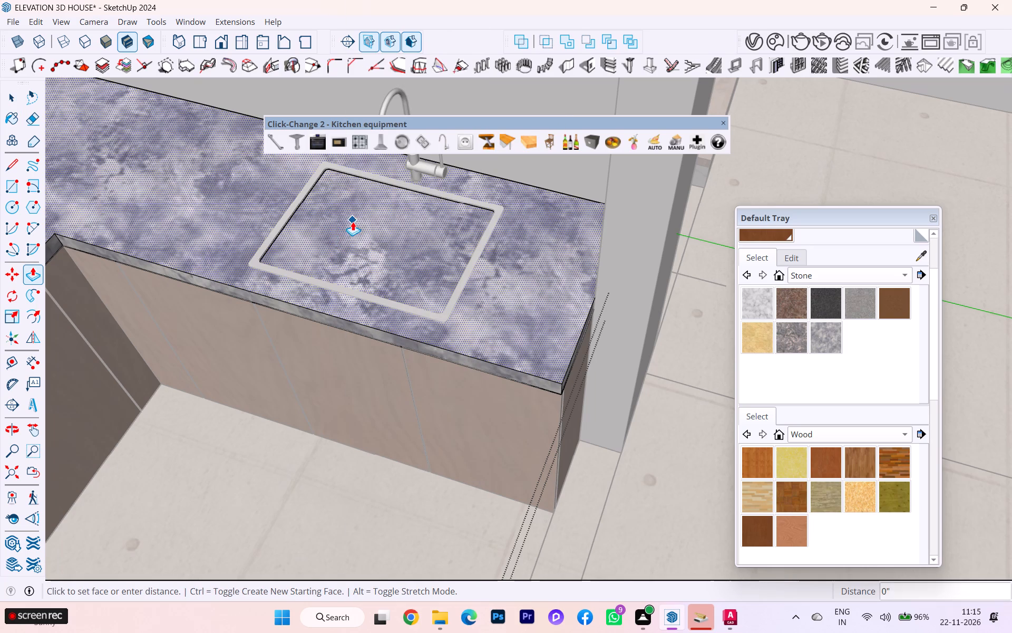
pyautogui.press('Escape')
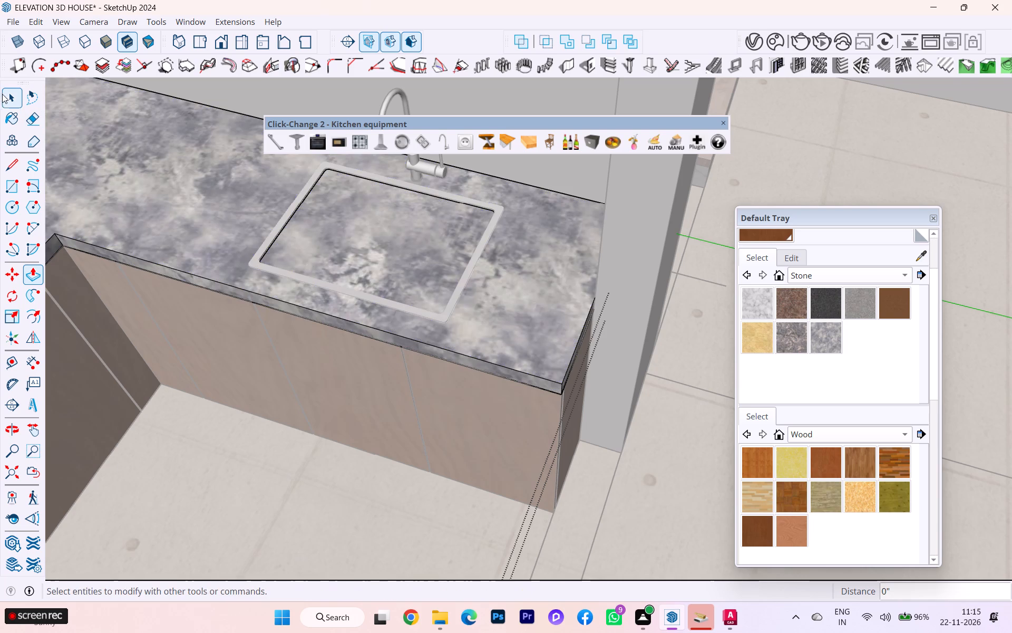
# Open the sink for editing and intersect its rim edges with the model.
pyautogui.click(3, 94)
pyautogui.tripleClick(270, 252)
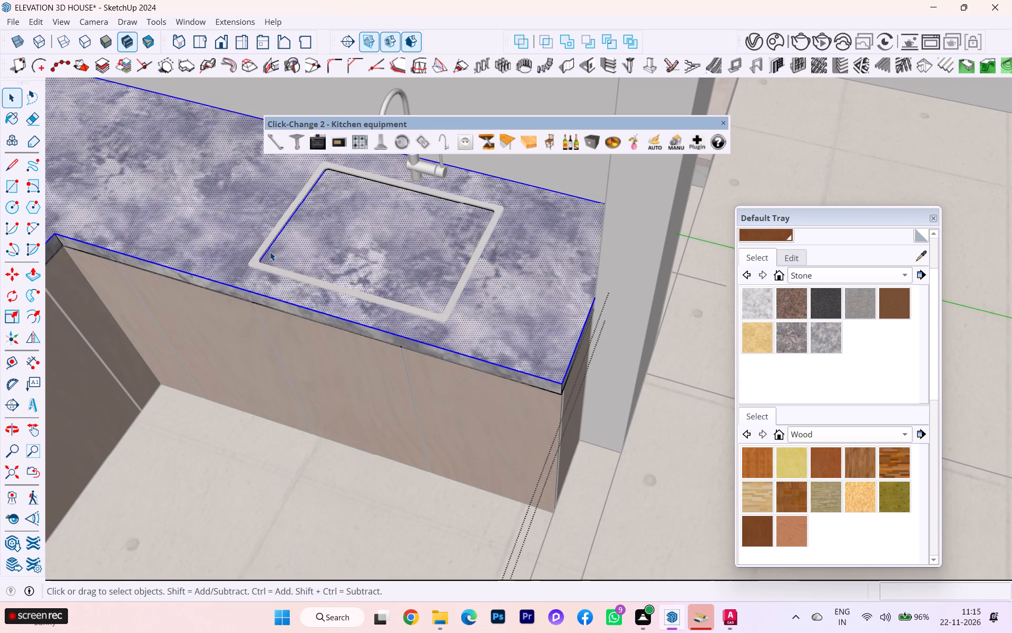
pyautogui.tripleClick(270, 245)
pyautogui.click(270, 245)
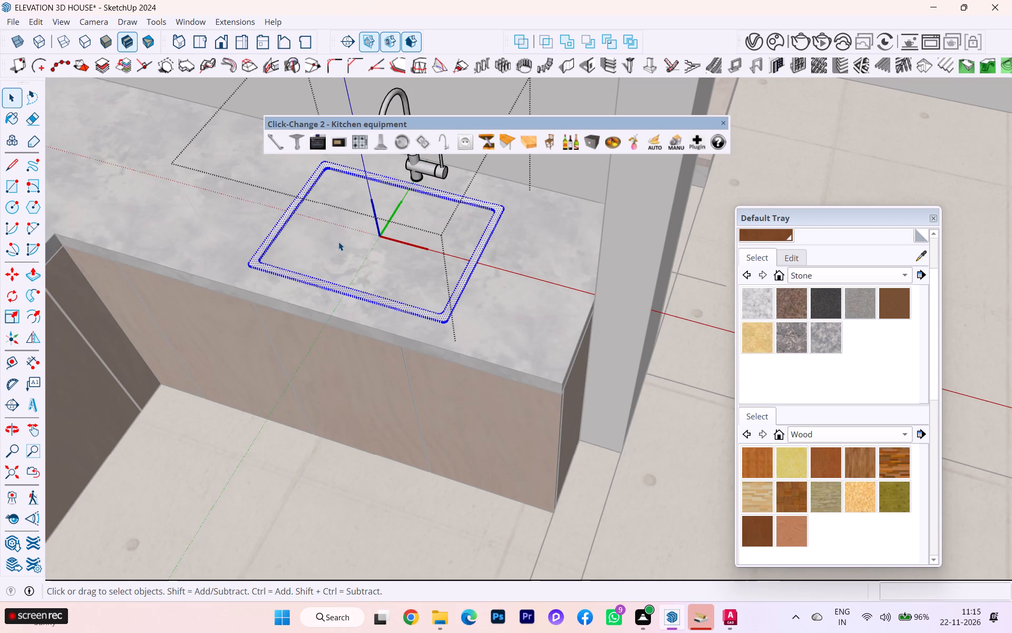
pyautogui.rightClick(305, 274)
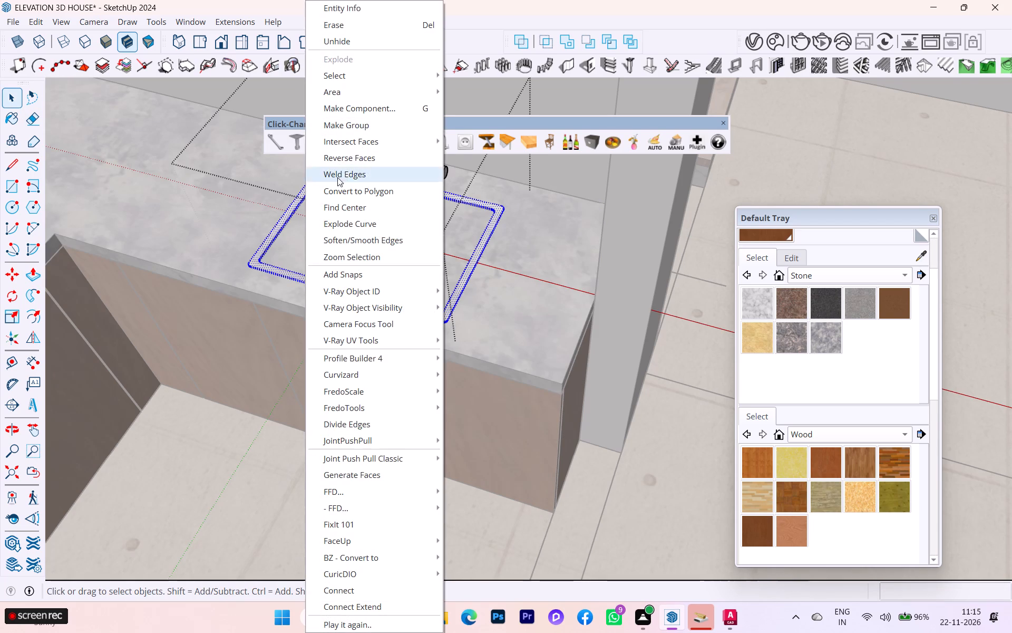
pyautogui.click(363, 142)
pyautogui.click(499, 147)
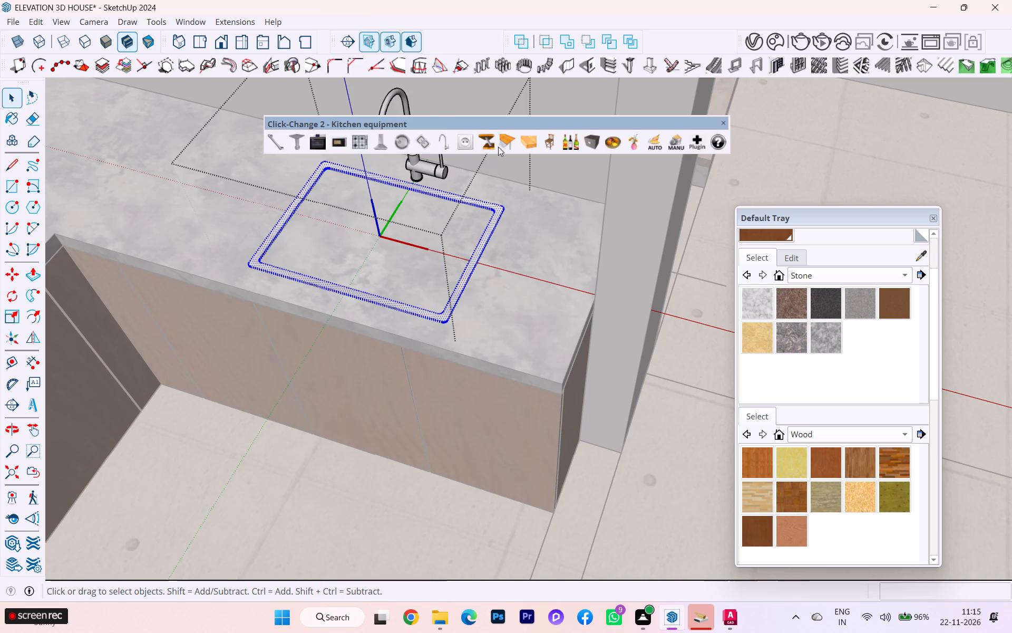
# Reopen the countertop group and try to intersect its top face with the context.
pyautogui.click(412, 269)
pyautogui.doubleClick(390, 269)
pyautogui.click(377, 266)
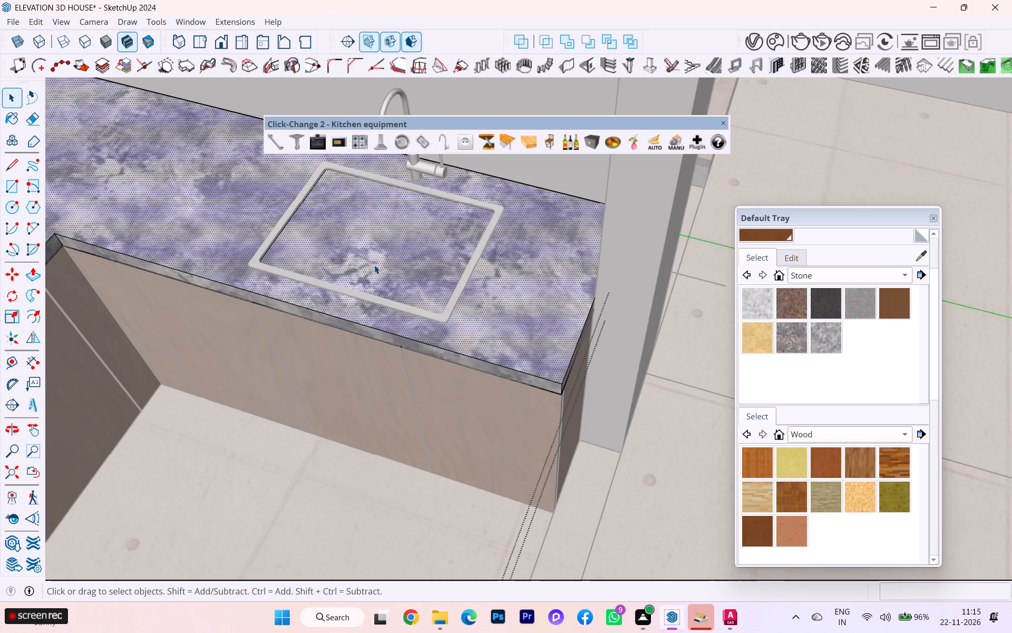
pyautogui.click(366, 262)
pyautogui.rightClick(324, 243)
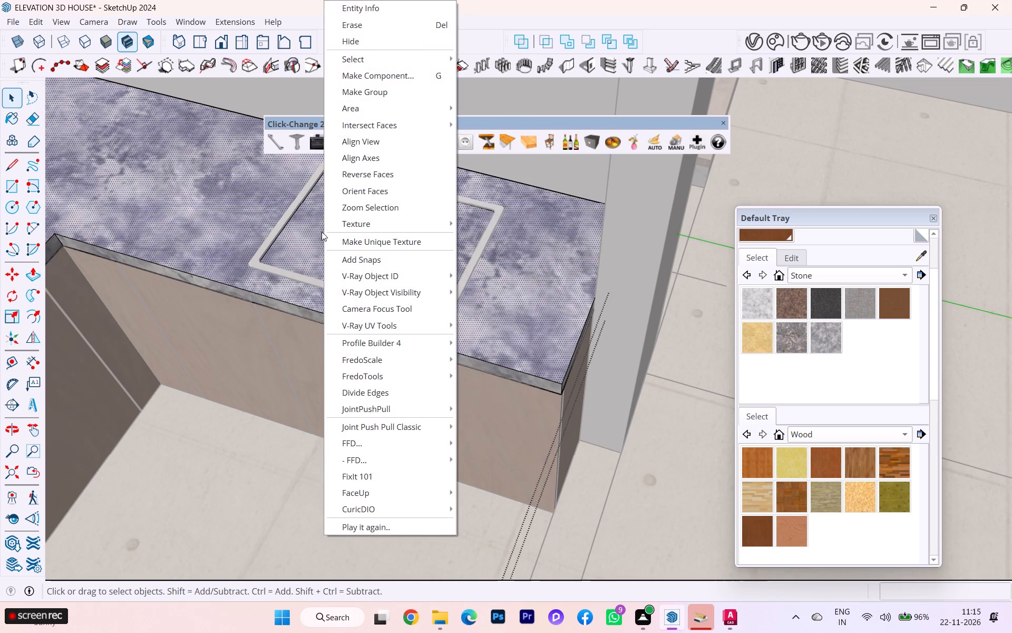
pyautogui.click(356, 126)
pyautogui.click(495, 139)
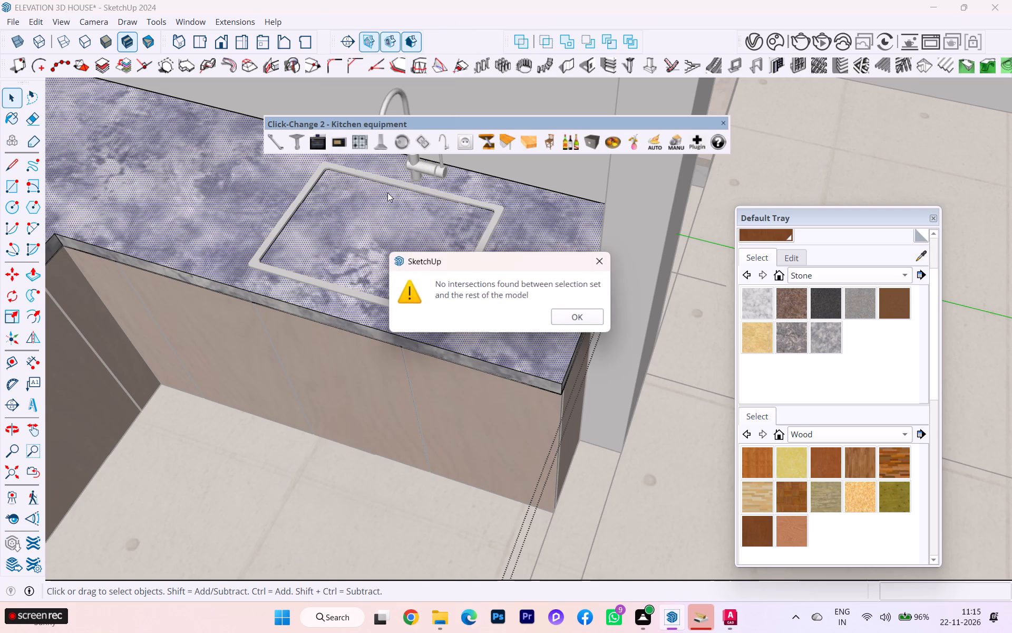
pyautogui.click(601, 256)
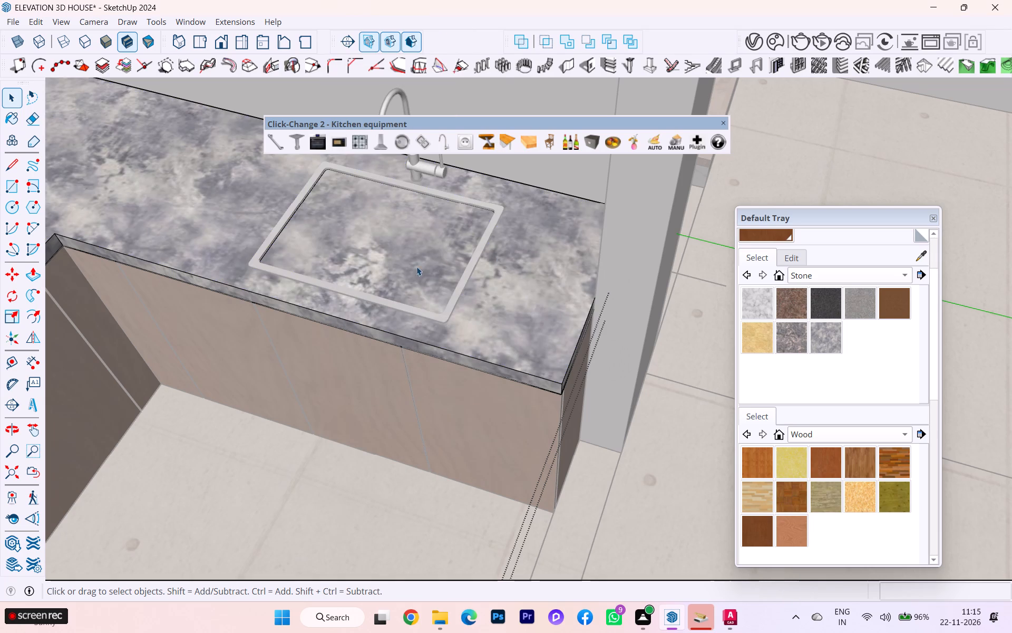
# Intersect the countertop's top face with the model.
pyautogui.rightClick(374, 267)
pyautogui.click(437, 130)
pyautogui.click(556, 123)
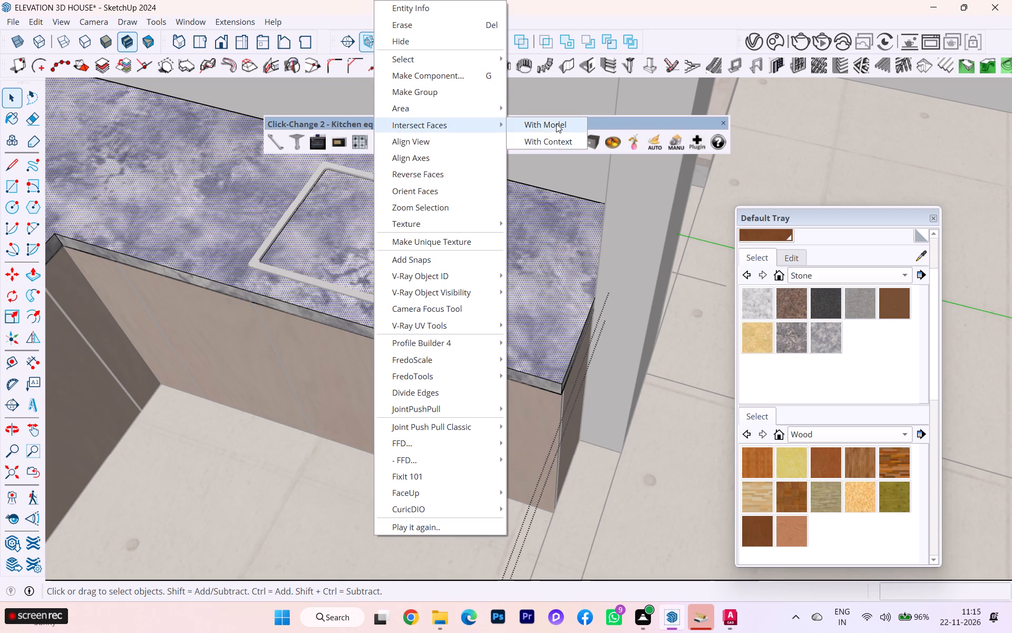
# Push the countertop face inside the sink rim down about 1' 8 1/4".
pyautogui.click(444, 222)
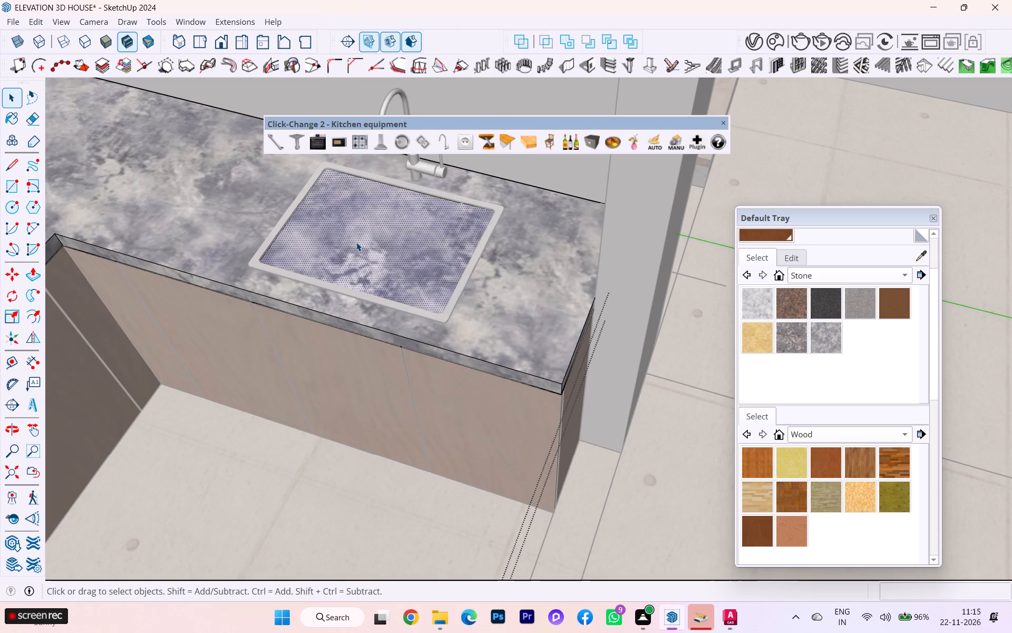
pyautogui.press('p')
pyautogui.click(363, 238)
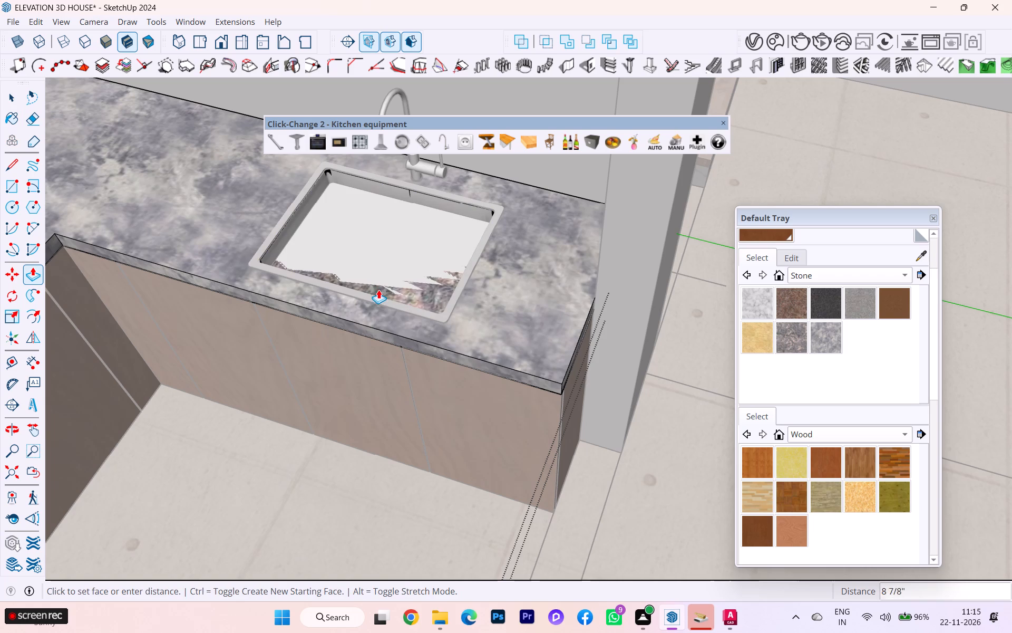
pyautogui.click(388, 342)
# Try to adjust the depth of the pushed-down face inside the sink opening with Push/Pull.
pyautogui.scroll(4, 383, 288)
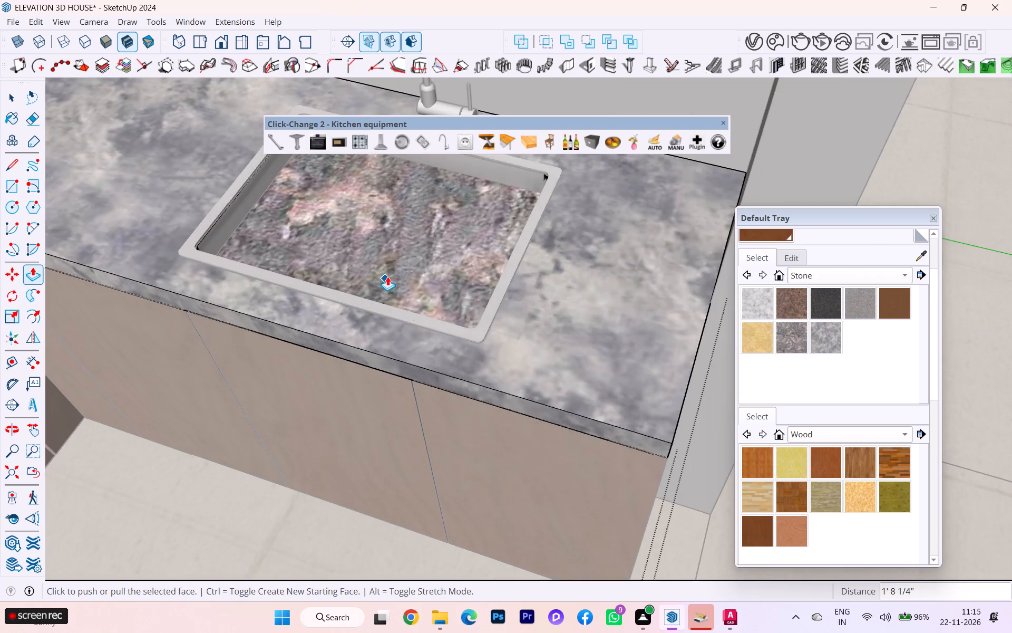
pyautogui.scroll(2, 394, 272)
pyautogui.click(396, 270)
pyautogui.scroll(-2, 415, 298)
pyautogui.moveTo(418, 298); pyautogui.dragTo(533, 395, button='middle')
pyautogui.scroll(-1, 445, 323)
pyautogui.click(462, 339)
pyautogui.click(523, 445)
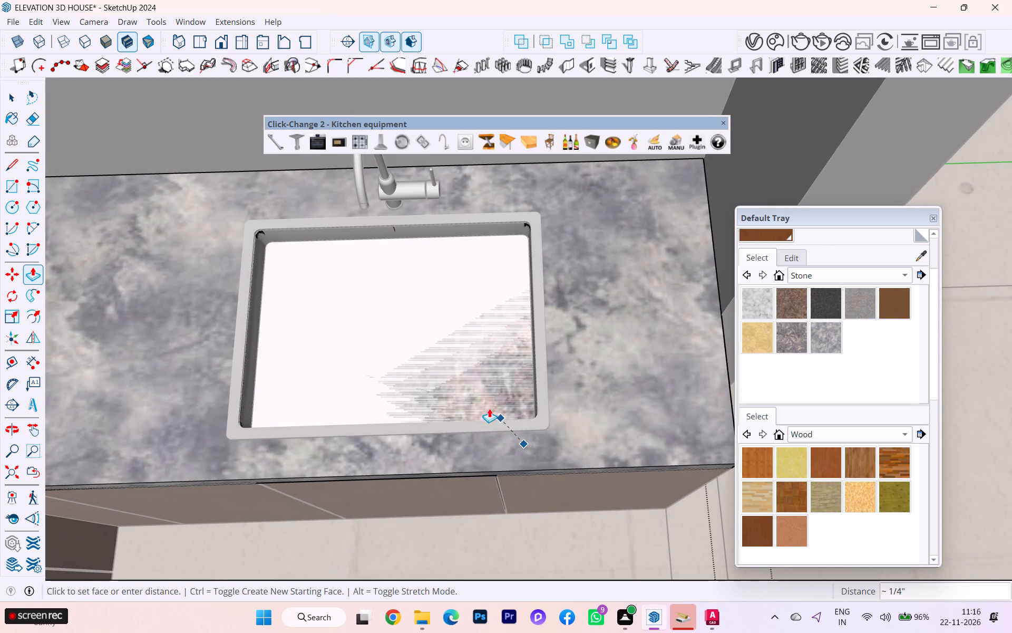
pyautogui.press('Escape')
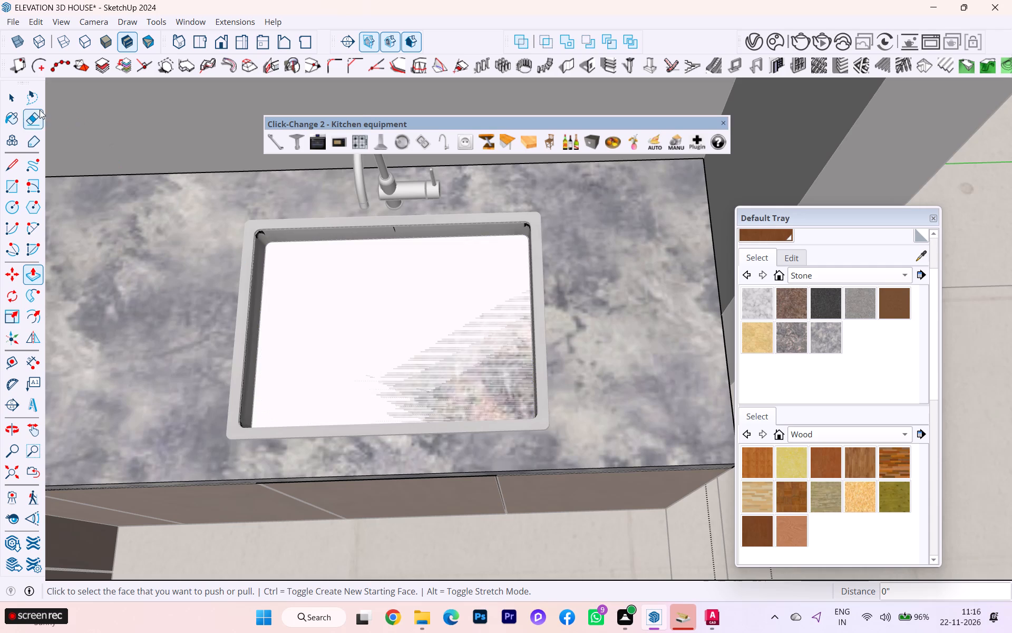
# Intersect the face at the bottom of the sink opening with the model.
pyautogui.click(8, 91)
pyautogui.click(373, 346)
pyautogui.rightClick(373, 346)
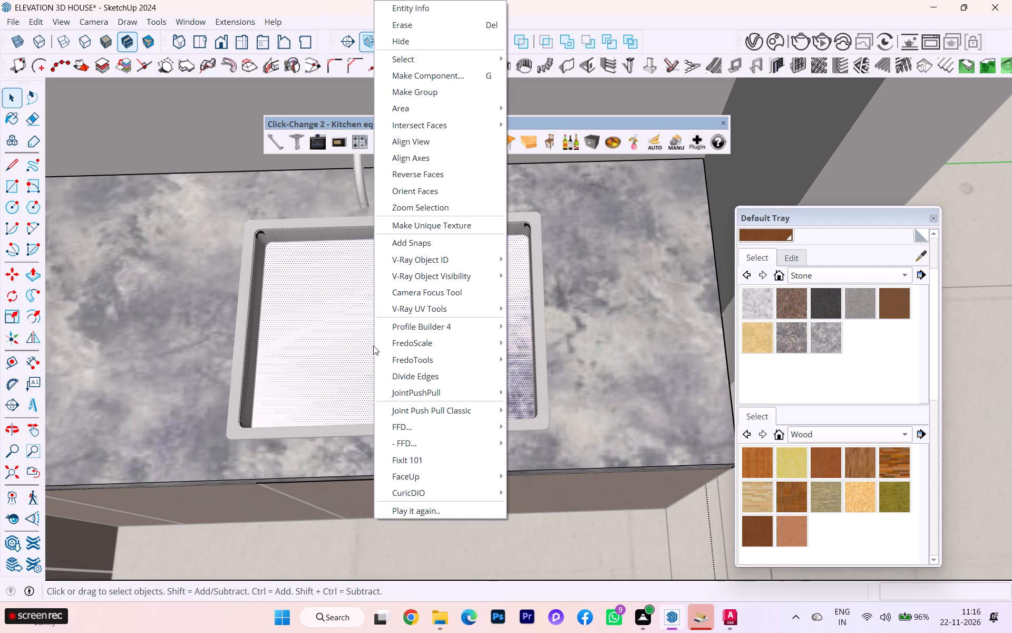
pyautogui.click(441, 125)
pyautogui.click(579, 129)
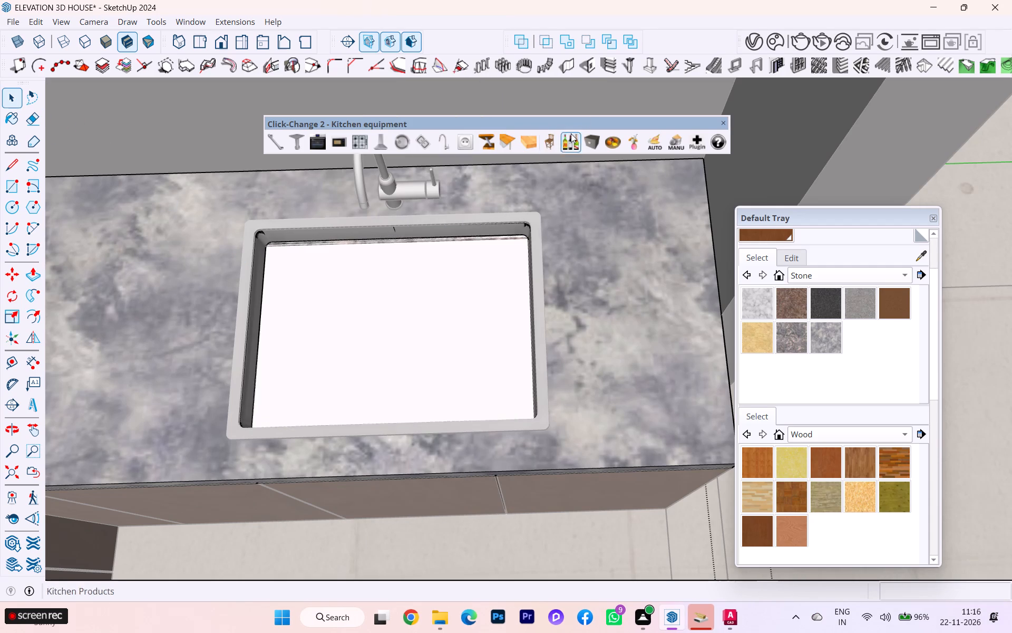
# Push the intersected face inside the sink opening down about 1' 6 3/16".
pyautogui.click(439, 298)
pyautogui.write('OP')
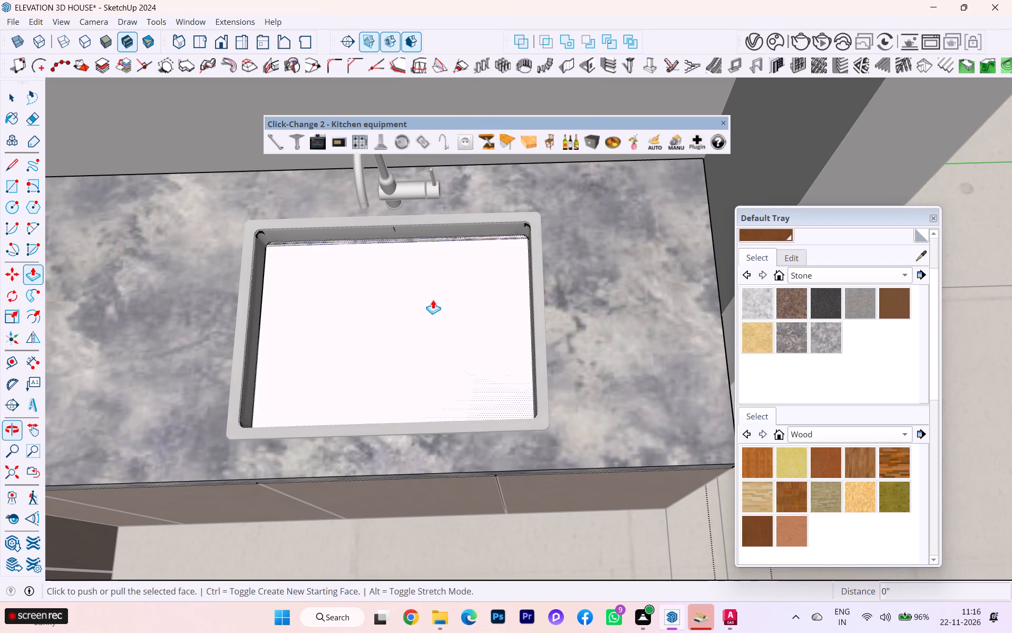
pyautogui.click(433, 300)
pyautogui.moveTo(519, 479); pyautogui.dragTo(460, 334, button='middle')
pyautogui.scroll(-1, 519, 479)
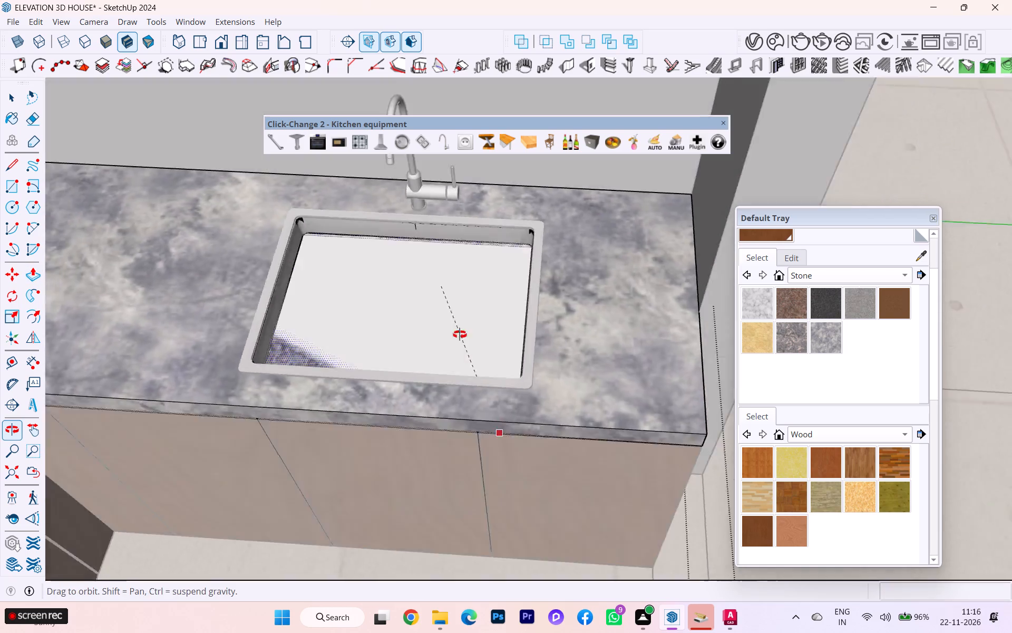
pyautogui.moveTo(460, 334); pyautogui.dragTo(421, 236, button='middle')
pyautogui.click(447, 420)
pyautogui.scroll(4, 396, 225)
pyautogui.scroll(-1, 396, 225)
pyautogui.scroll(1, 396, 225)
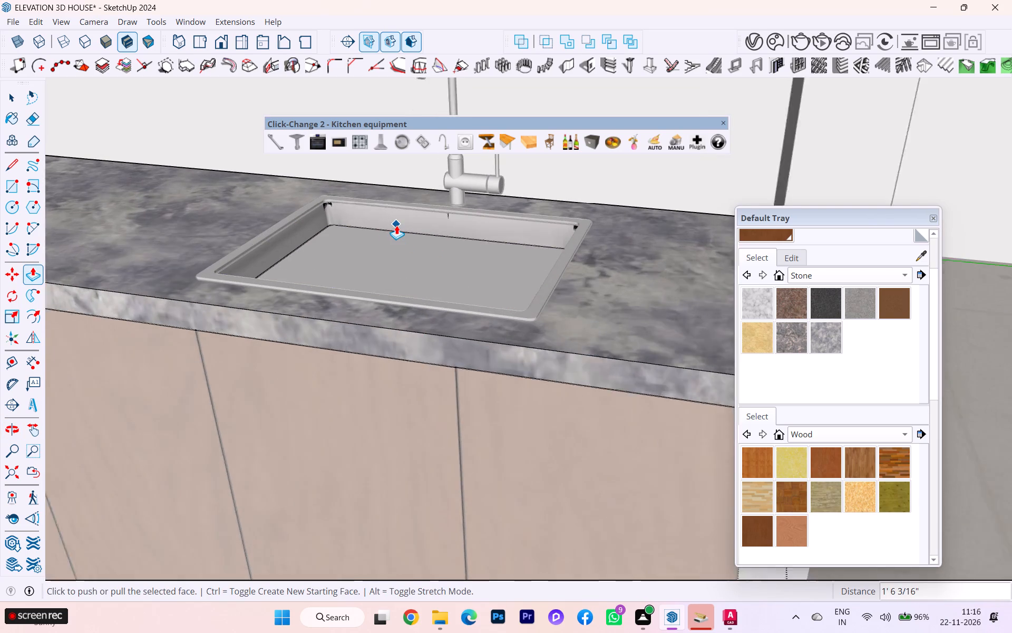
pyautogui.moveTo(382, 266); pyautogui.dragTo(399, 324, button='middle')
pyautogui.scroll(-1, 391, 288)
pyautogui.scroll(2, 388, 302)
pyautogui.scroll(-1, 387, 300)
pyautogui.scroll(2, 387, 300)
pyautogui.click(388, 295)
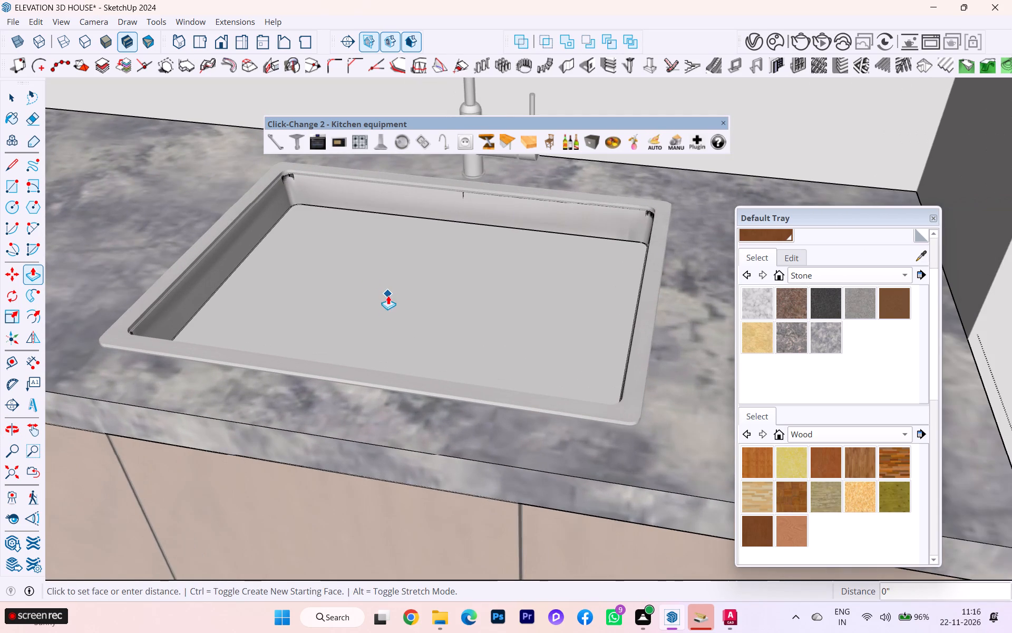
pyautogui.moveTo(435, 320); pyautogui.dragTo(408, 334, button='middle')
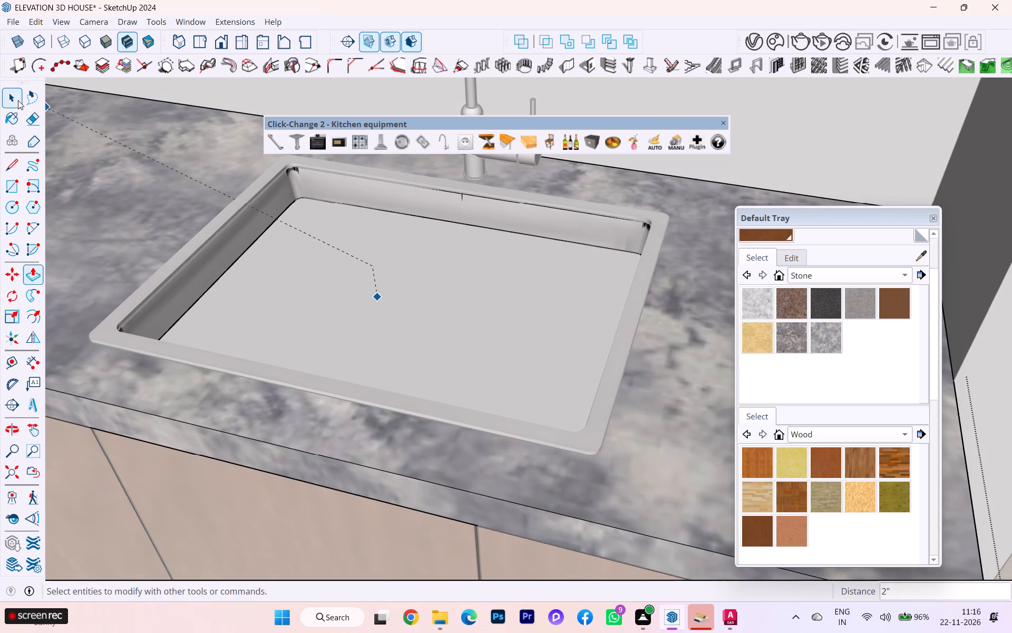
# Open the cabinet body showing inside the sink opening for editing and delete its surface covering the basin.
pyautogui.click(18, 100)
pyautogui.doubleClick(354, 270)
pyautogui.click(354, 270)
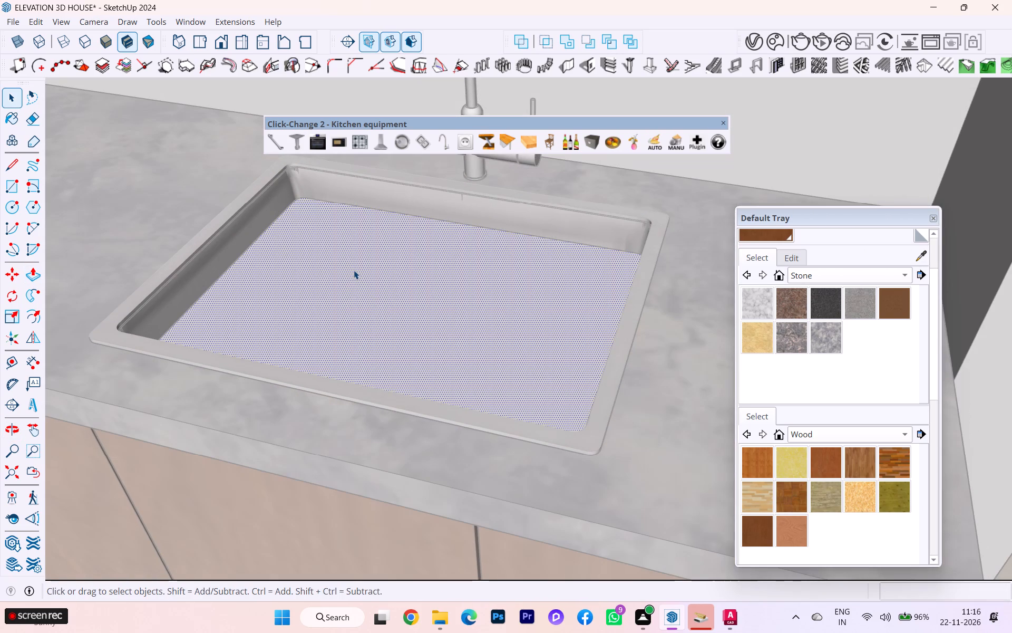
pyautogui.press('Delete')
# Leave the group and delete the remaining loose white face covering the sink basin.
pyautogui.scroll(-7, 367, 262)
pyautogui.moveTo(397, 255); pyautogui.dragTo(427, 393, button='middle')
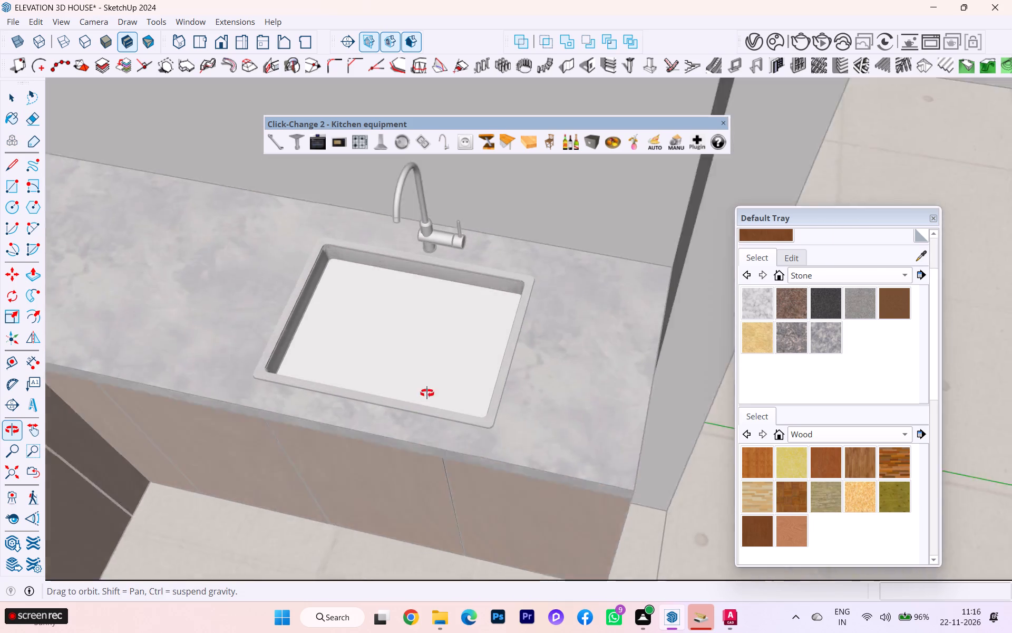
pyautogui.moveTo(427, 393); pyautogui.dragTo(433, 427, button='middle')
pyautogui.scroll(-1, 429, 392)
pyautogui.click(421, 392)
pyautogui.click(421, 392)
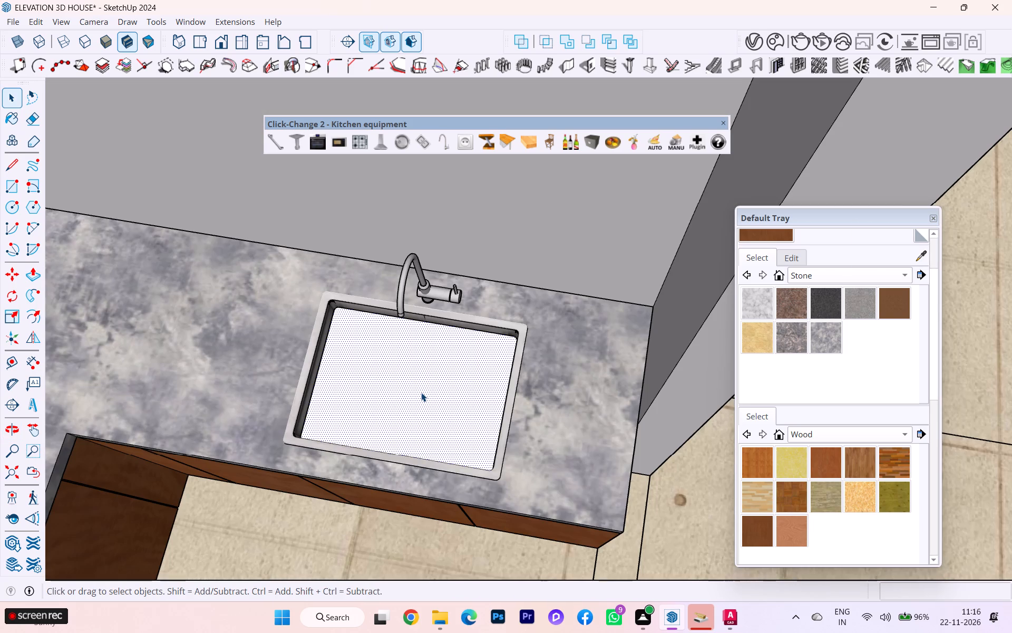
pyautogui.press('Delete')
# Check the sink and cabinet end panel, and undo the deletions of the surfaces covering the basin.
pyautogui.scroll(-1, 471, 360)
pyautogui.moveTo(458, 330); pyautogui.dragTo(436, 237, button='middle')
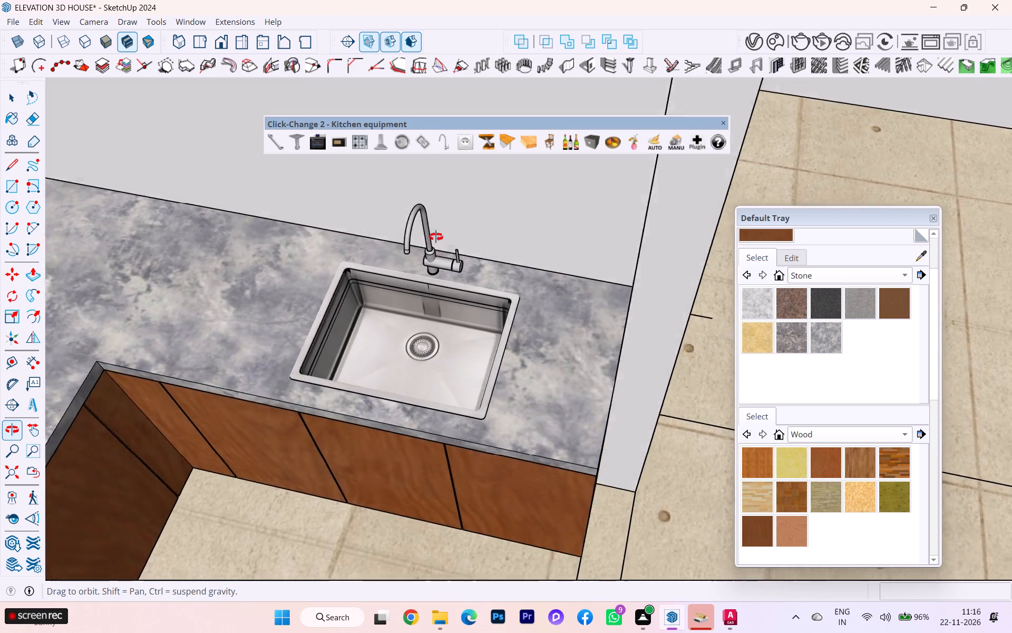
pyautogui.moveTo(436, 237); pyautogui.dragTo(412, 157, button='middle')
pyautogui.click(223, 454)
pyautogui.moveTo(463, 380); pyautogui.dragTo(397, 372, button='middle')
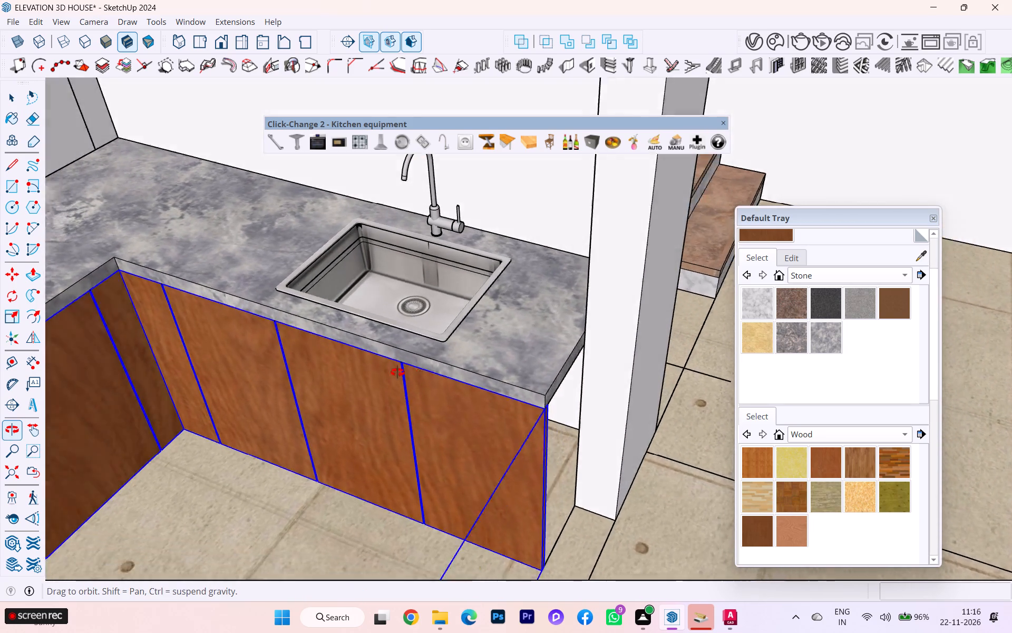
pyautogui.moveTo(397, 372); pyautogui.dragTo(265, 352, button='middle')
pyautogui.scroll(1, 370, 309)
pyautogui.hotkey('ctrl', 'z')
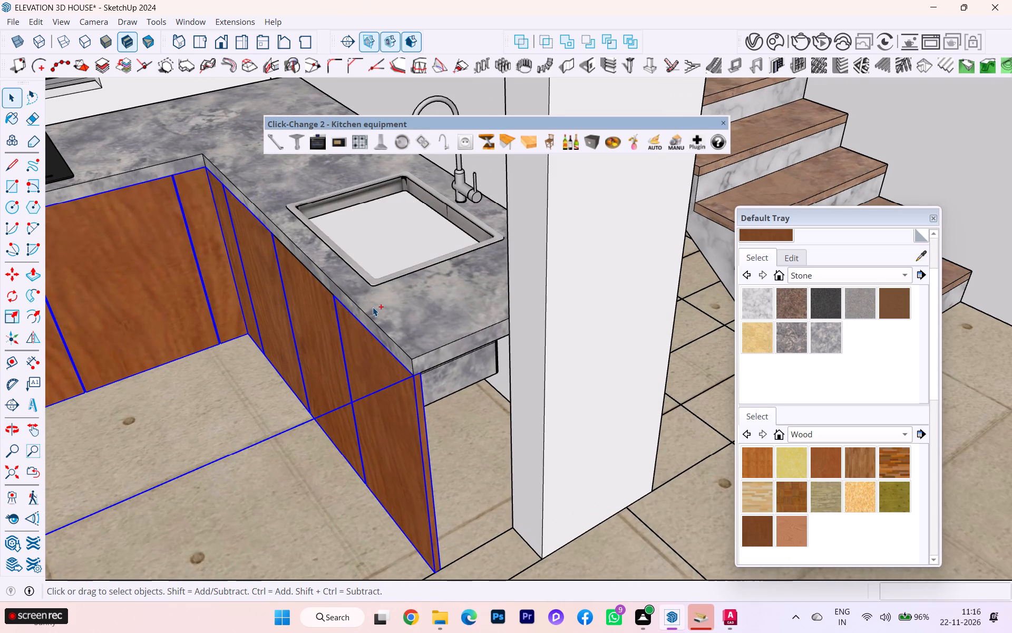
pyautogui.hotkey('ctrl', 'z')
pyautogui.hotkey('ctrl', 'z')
# Check the cabinet end panel beside the pillar and leave the cabinet group.
pyautogui.click(197, 424)
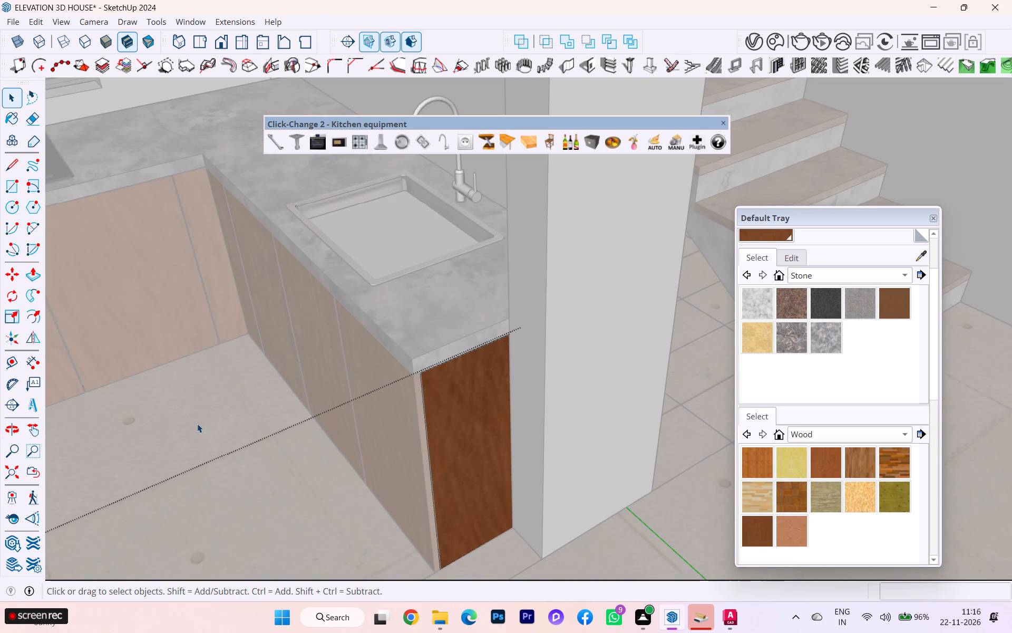
pyautogui.click(148, 416)
pyautogui.scroll(-2, 194, 390)
pyautogui.moveTo(202, 399); pyautogui.dragTo(280, 454, button='middle')
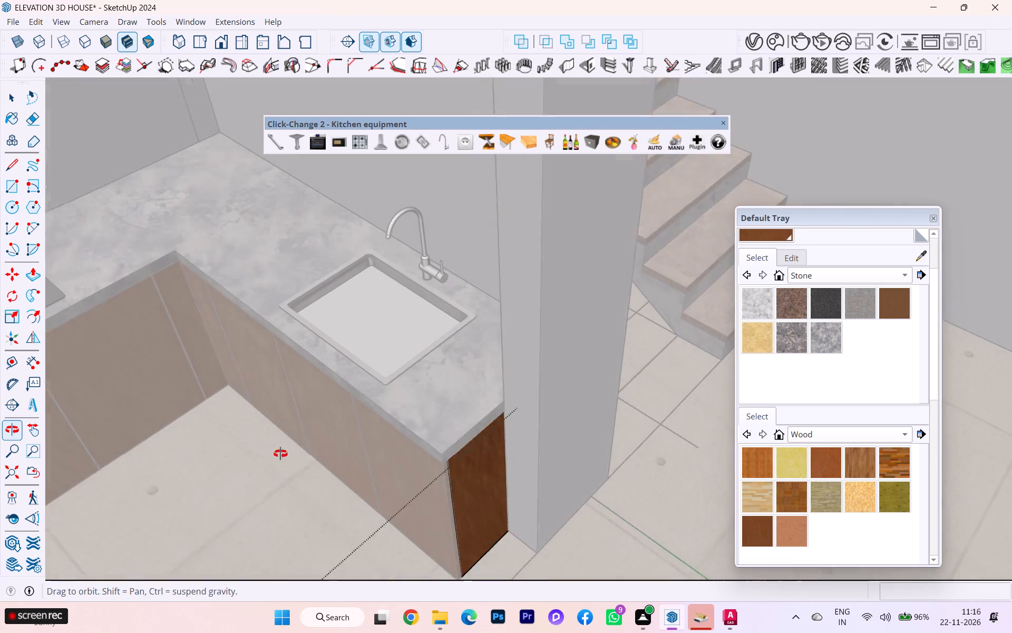
pyautogui.moveTo(280, 454); pyautogui.dragTo(295, 452, button='middle')
pyautogui.click(651, 428)
# Run Intersect Faces on the white face covering the sink basin.
pyautogui.scroll(1, 420, 366)
pyautogui.scroll(-1, 420, 366)
pyautogui.scroll(1, 420, 366)
pyautogui.click(403, 342)
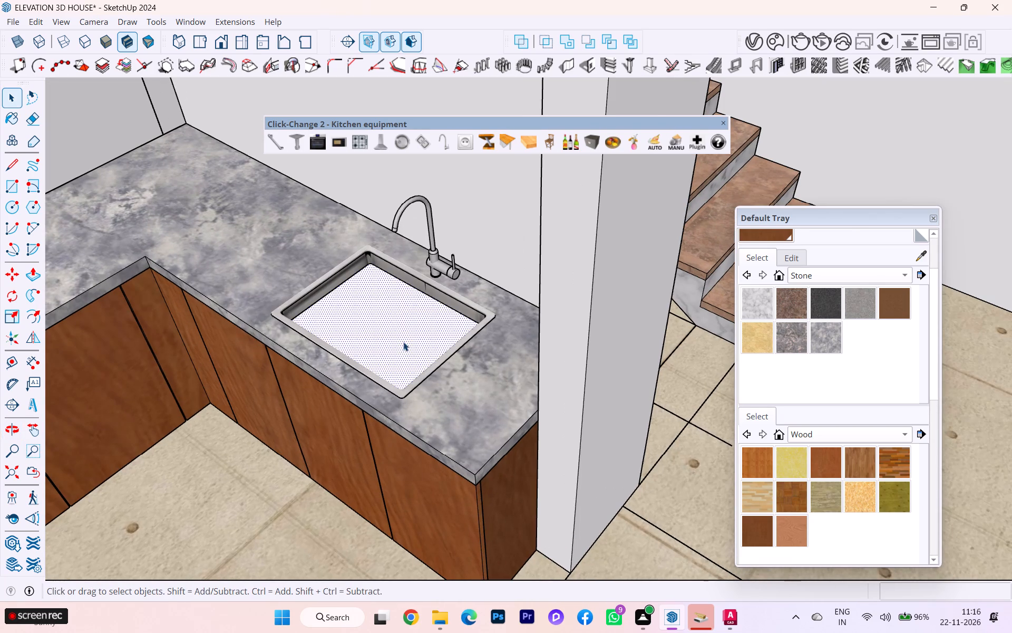
pyautogui.scroll(2, 398, 343)
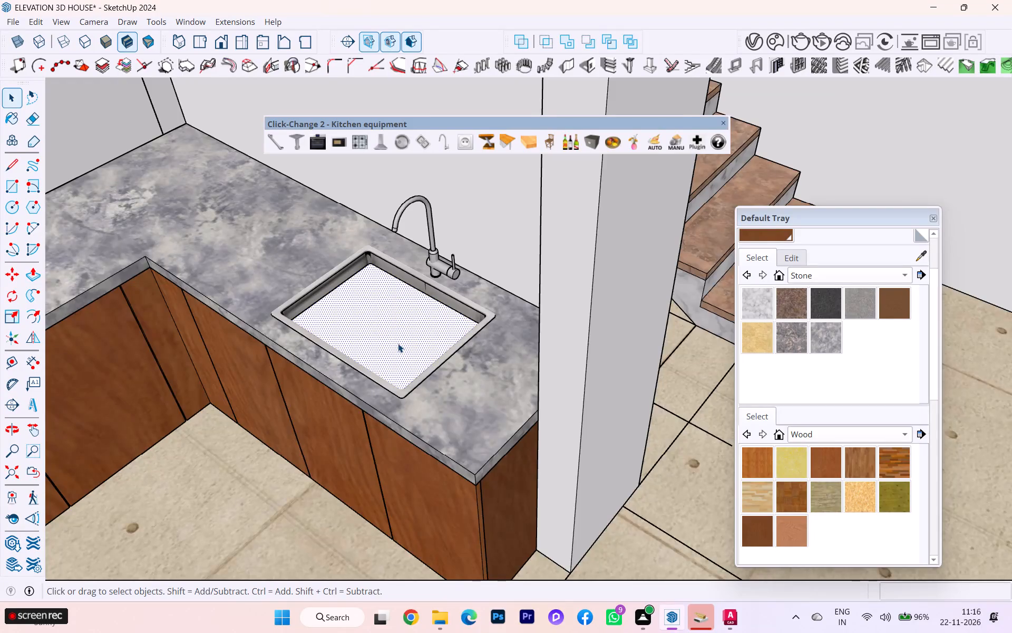
pyautogui.scroll(3, 398, 343)
pyautogui.rightClick(374, 318)
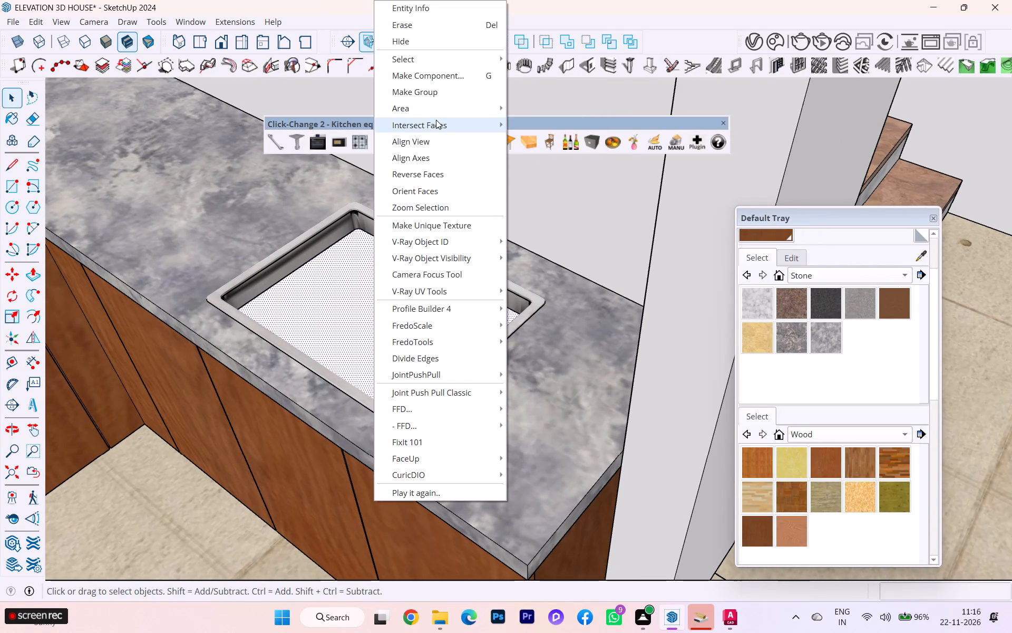
pyautogui.click(435, 120)
pyautogui.click(537, 122)
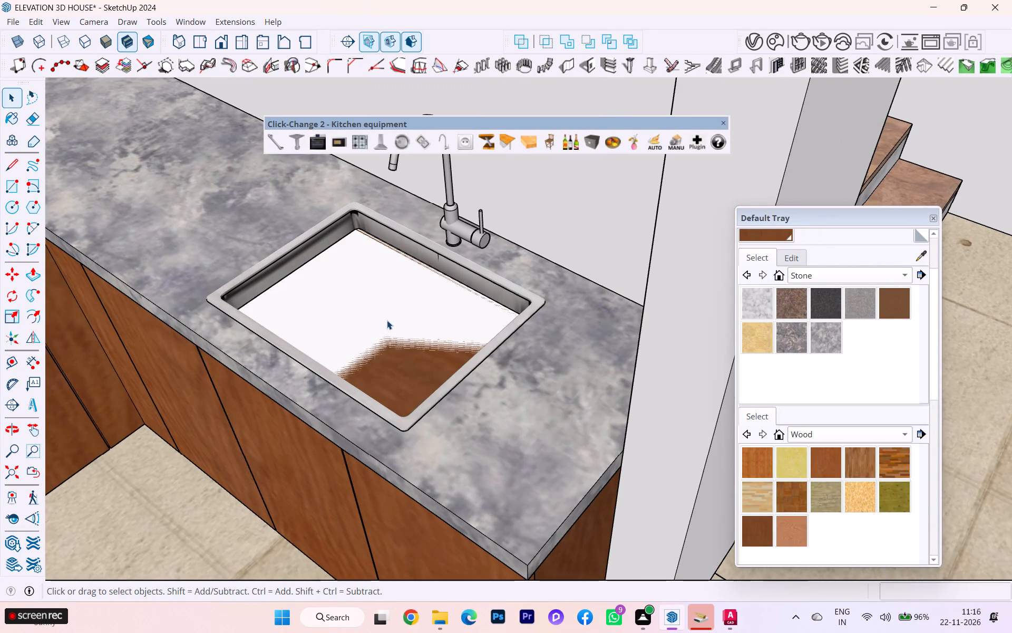
# Delete the loose white faces covering the sink basin.
pyautogui.doubleClick(387, 320)
pyautogui.press('Delete')
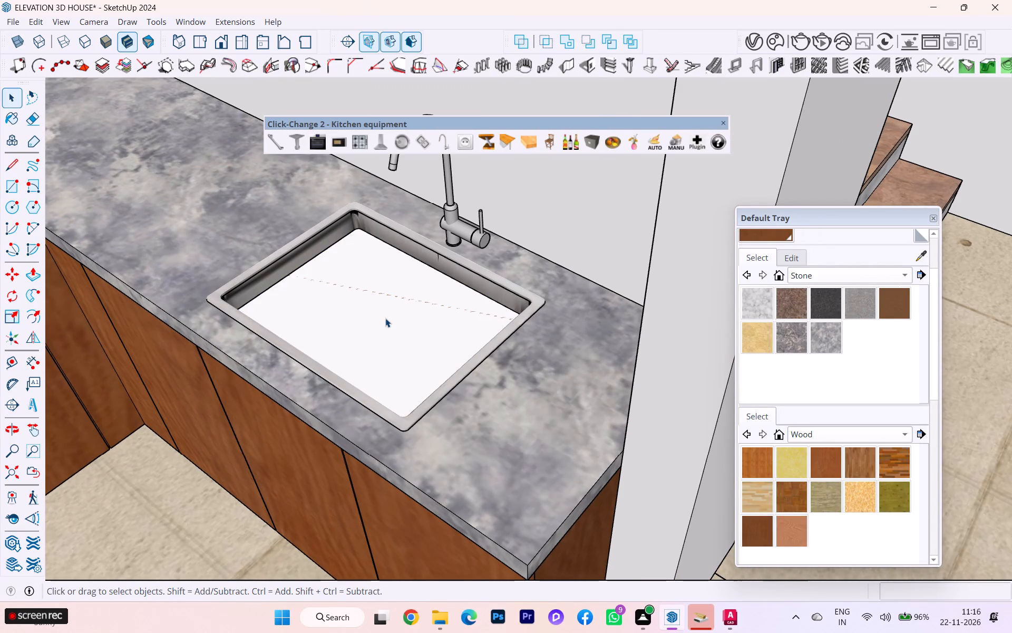
pyautogui.scroll(-1, 391, 314)
pyautogui.click(391, 314)
pyautogui.press('Delete')
# Open the cabinet body for editing and delete its wood face inside the sink opening.
pyautogui.click(391, 314)
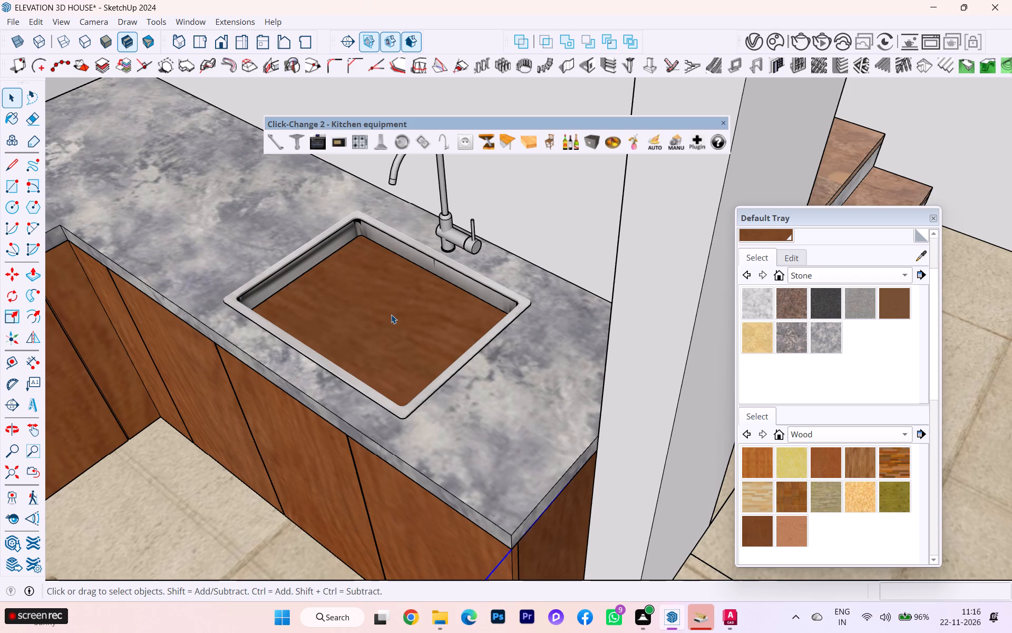
pyautogui.click(391, 314)
pyautogui.click(391, 314)
pyautogui.press('Delete')
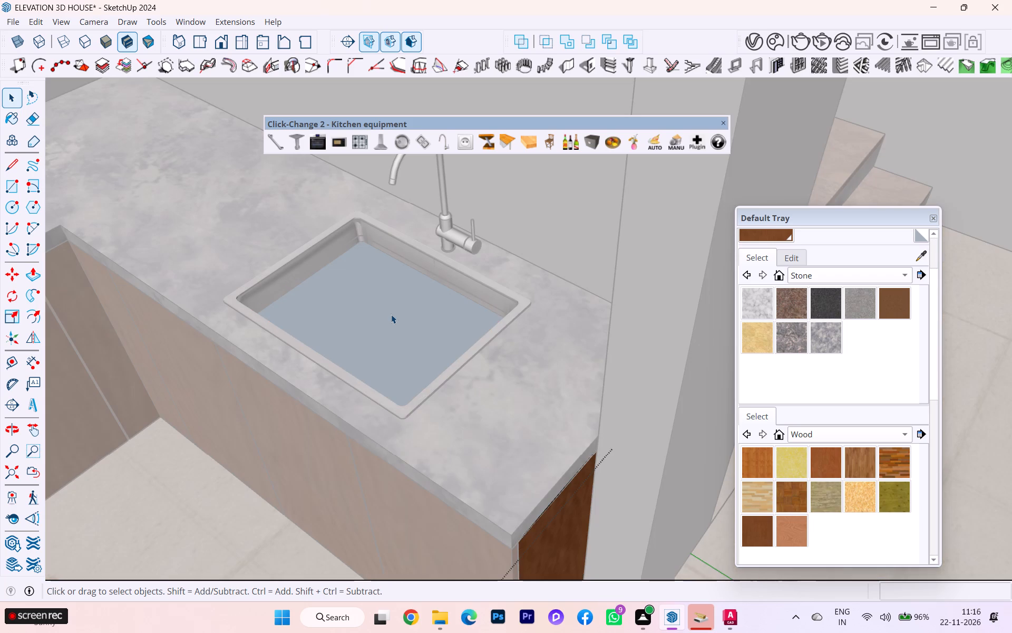
# Delete the remaining cabinet face covering the basin inside the sink opening and leave the cabinet group.
pyautogui.scroll(-2, 397, 316)
pyautogui.scroll(1, 398, 320)
pyautogui.click(178, 465)
pyautogui.scroll(-1, 336, 328)
pyautogui.moveTo(336, 328); pyautogui.dragTo(323, 495, button='middle')
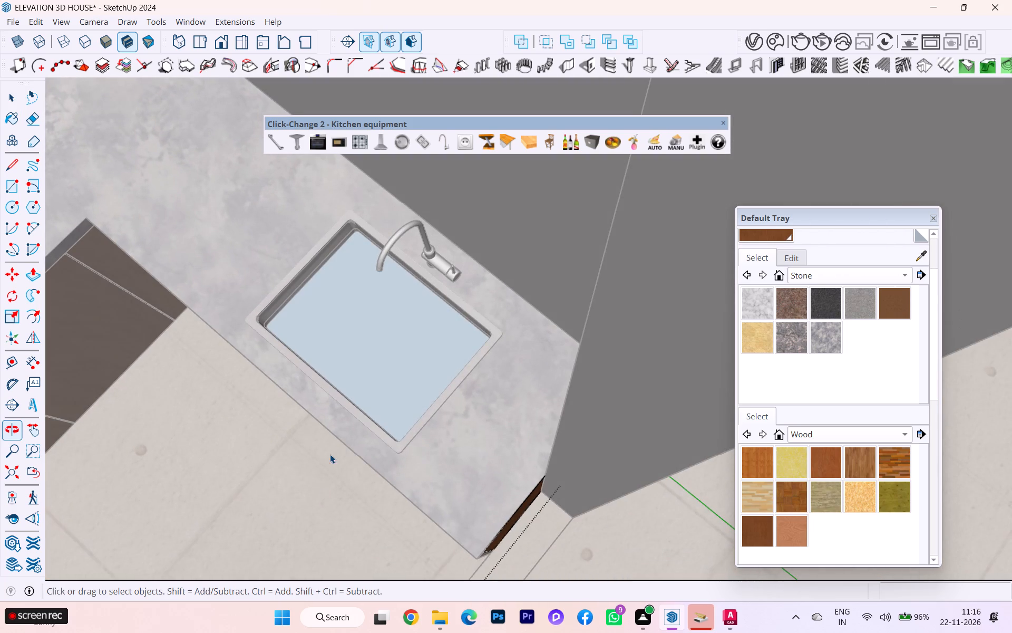
pyautogui.click(375, 353)
pyautogui.click(375, 353)
pyautogui.press('Delete')
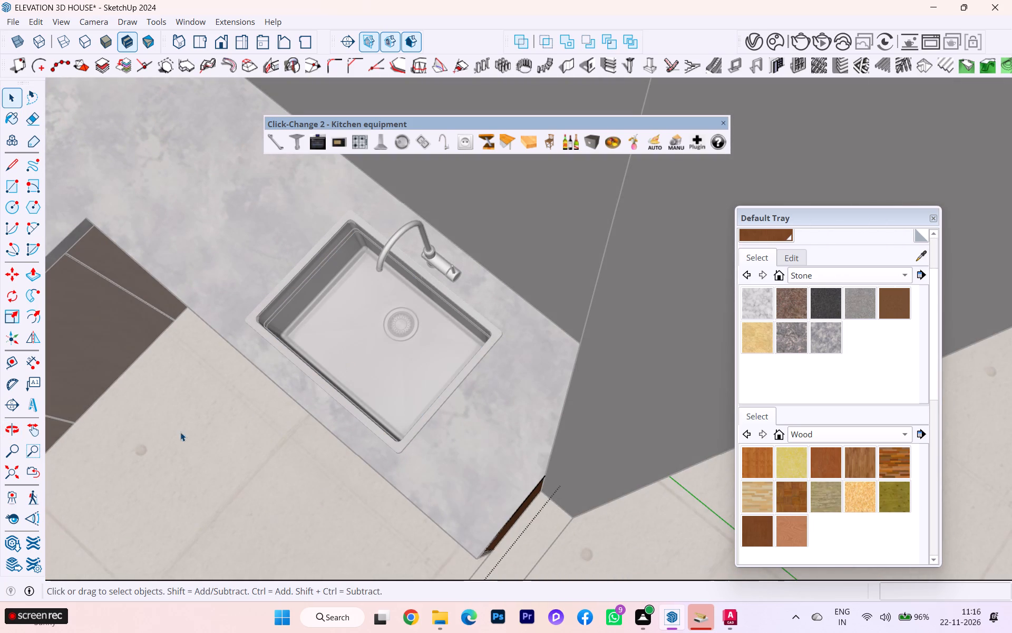
pyautogui.click(176, 433)
pyautogui.scroll(-2, 280, 391)
pyautogui.moveTo(314, 377); pyautogui.dragTo(290, 214, button='middle')
pyautogui.scroll(-3, 686, 361)
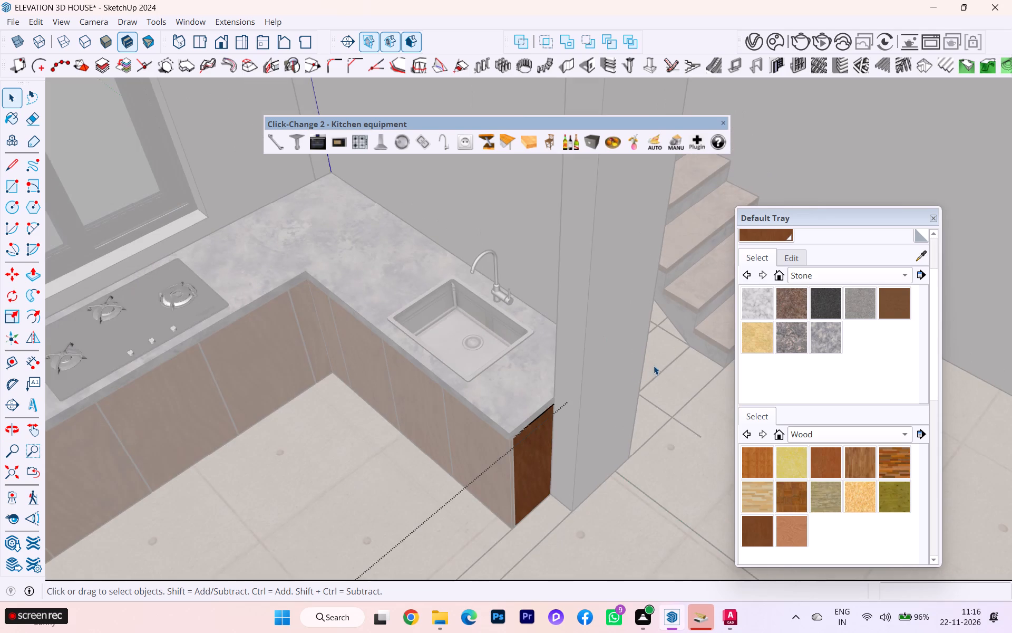
pyautogui.click(654, 366)
# Open the sink for editing, examine its inner rim and walls up close, and leave it.
pyautogui.scroll(7, 469, 322)
pyautogui.scroll(-1, 448, 314)
pyautogui.scroll(1, 447, 315)
pyautogui.scroll(-1, 437, 319)
pyautogui.moveTo(436, 319); pyautogui.dragTo(681, 365, button='middle')
pyautogui.scroll(9, 551, 340)
pyautogui.click(446, 296)
pyautogui.doubleClick(451, 297)
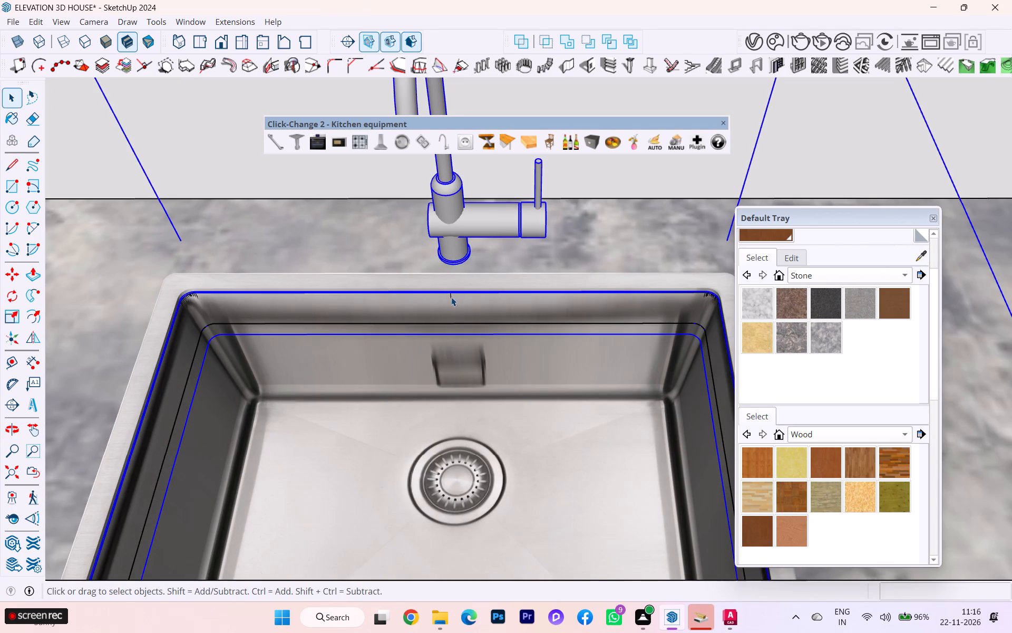
pyautogui.click(451, 299)
pyautogui.scroll(-10, 532, 324)
pyautogui.moveTo(509, 335); pyautogui.dragTo(157, 433, button='middle')
pyautogui.scroll(2, 287, 339)
pyautogui.scroll(-1, 296, 335)
pyautogui.scroll(6, 296, 335)
pyautogui.moveTo(406, 331); pyautogui.dragTo(240, 342, button='middle')
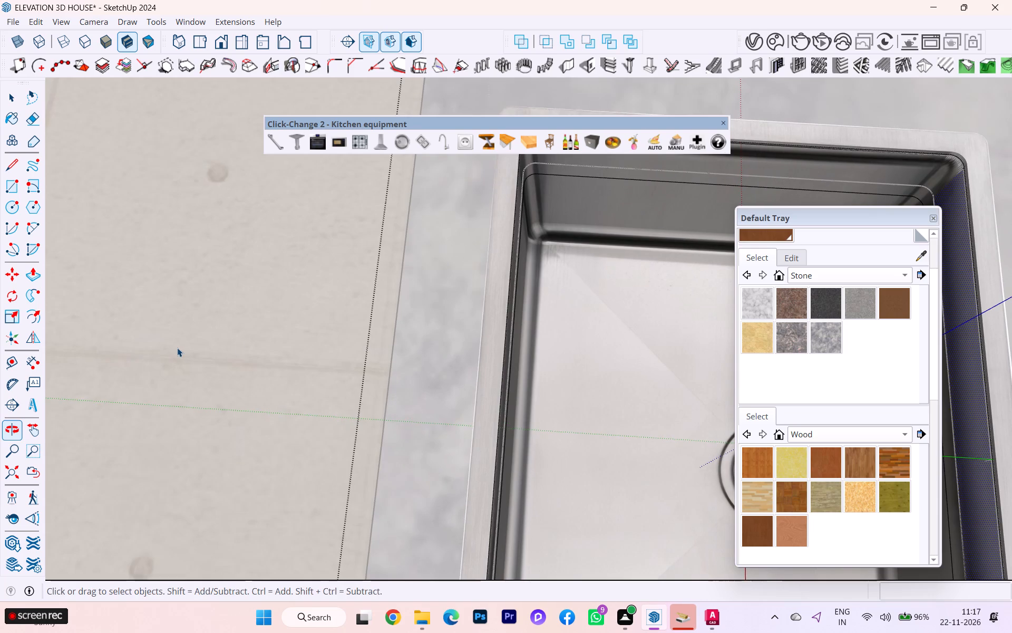
pyautogui.click(177, 348)
pyautogui.scroll(-8, 181, 345)
pyautogui.moveTo(277, 337); pyautogui.dragTo(684, 275, button='middle')
pyautogui.scroll(1, 488, 275)
pyautogui.scroll(-4, 486, 276)
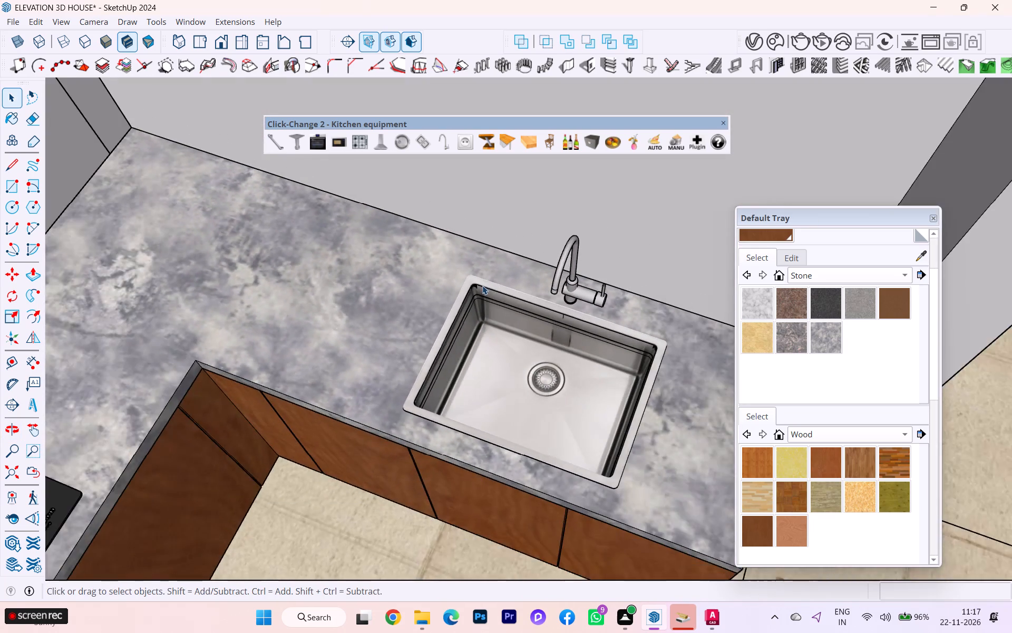
# Examine the kitchen with its sink, hob and cabinets from several angles within the house.
pyautogui.scroll(-3, 482, 285)
pyautogui.scroll(2, 482, 286)
pyautogui.scroll(-7, 579, 280)
pyautogui.moveTo(586, 296); pyautogui.dragTo(372, 253, button='middle')
pyautogui.scroll(1, 535, 281)
pyautogui.scroll(-3, 536, 239)
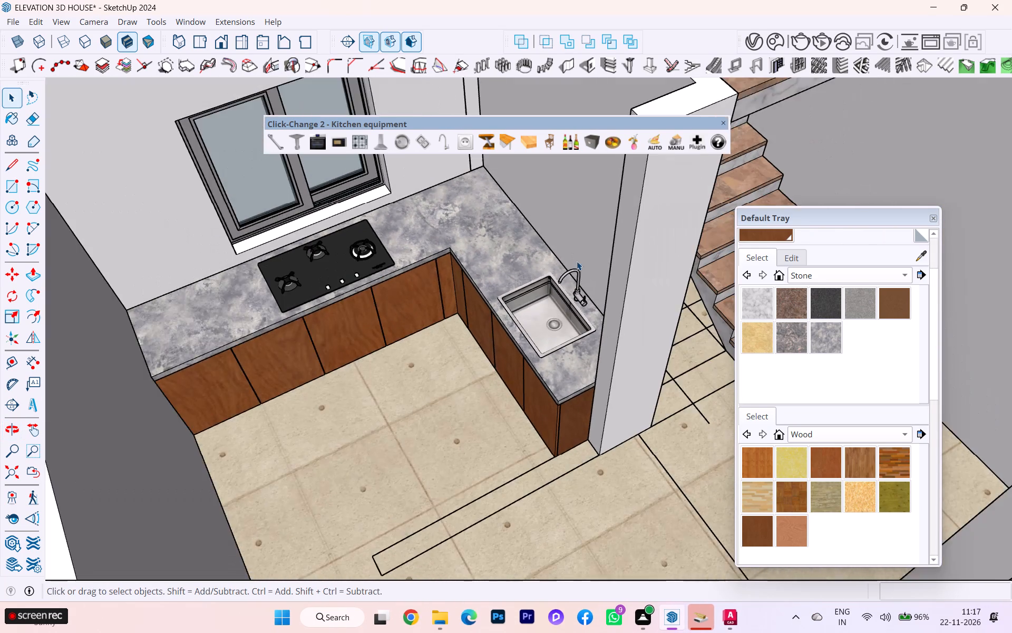
pyautogui.scroll(-4, 577, 261)
pyautogui.scroll(1, 596, 297)
pyautogui.scroll(-7, 615, 328)
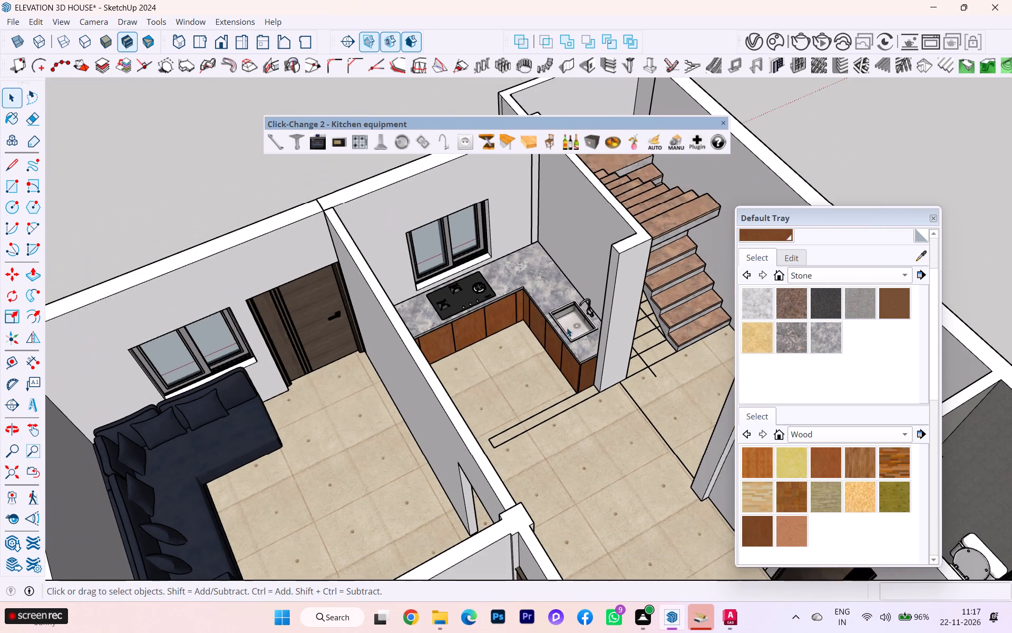
pyautogui.moveTo(512, 276); pyautogui.dragTo(425, 184, button='middle')
pyautogui.scroll(3, 572, 181)
pyautogui.scroll(3, 487, 233)
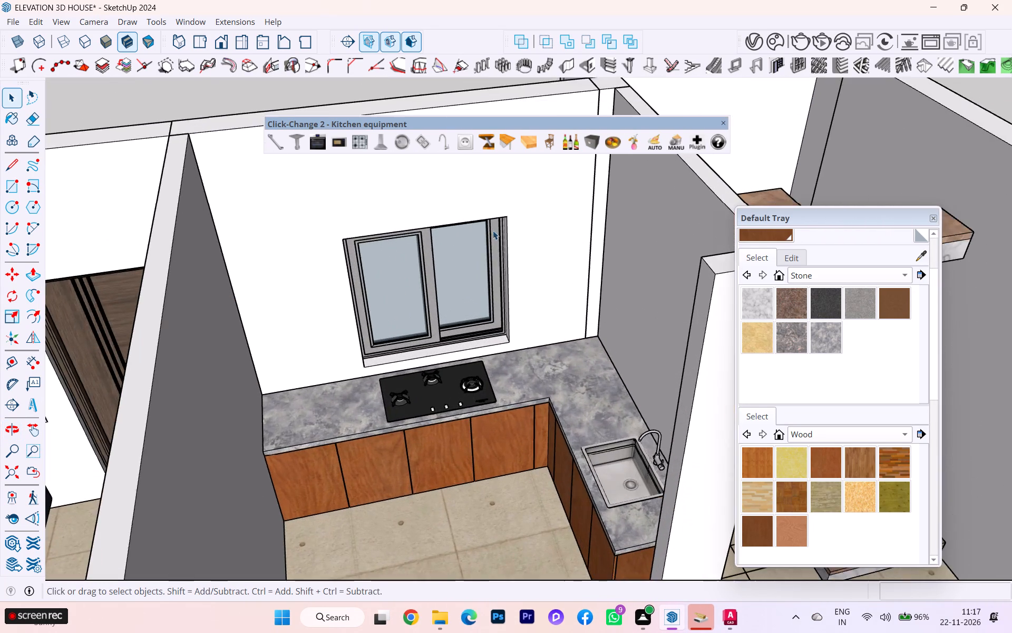
pyautogui.scroll(-1, 493, 233)
pyautogui.scroll(-5, 476, 287)
pyautogui.moveTo(537, 282); pyautogui.dragTo(751, 303, button='middle')
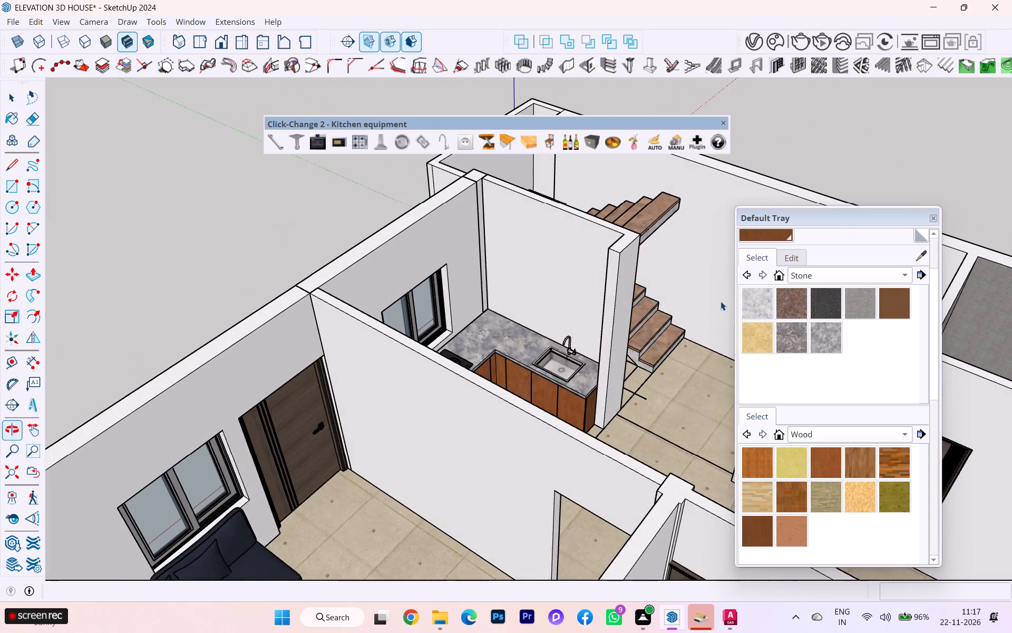
pyautogui.scroll(4, 475, 279)
pyautogui.scroll(-1, 481, 262)
pyautogui.scroll(1, 482, 262)
pyautogui.scroll(-3, 486, 262)
pyautogui.moveTo(512, 262); pyautogui.dragTo(594, 270, button='middle')
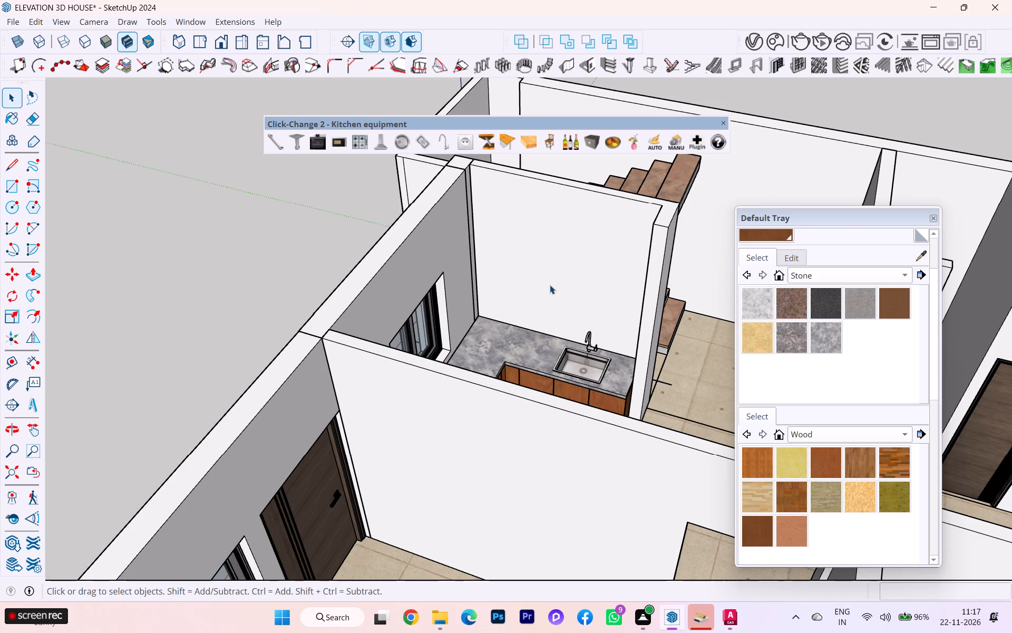
# Examine the hob, the countertop corner and the cabinet fronts up close.
pyautogui.scroll(2, 550, 285)
pyautogui.scroll(3, 551, 355)
pyautogui.scroll(-1, 605, 352)
pyautogui.moveTo(479, 413); pyautogui.dragTo(323, 459, button='middle')
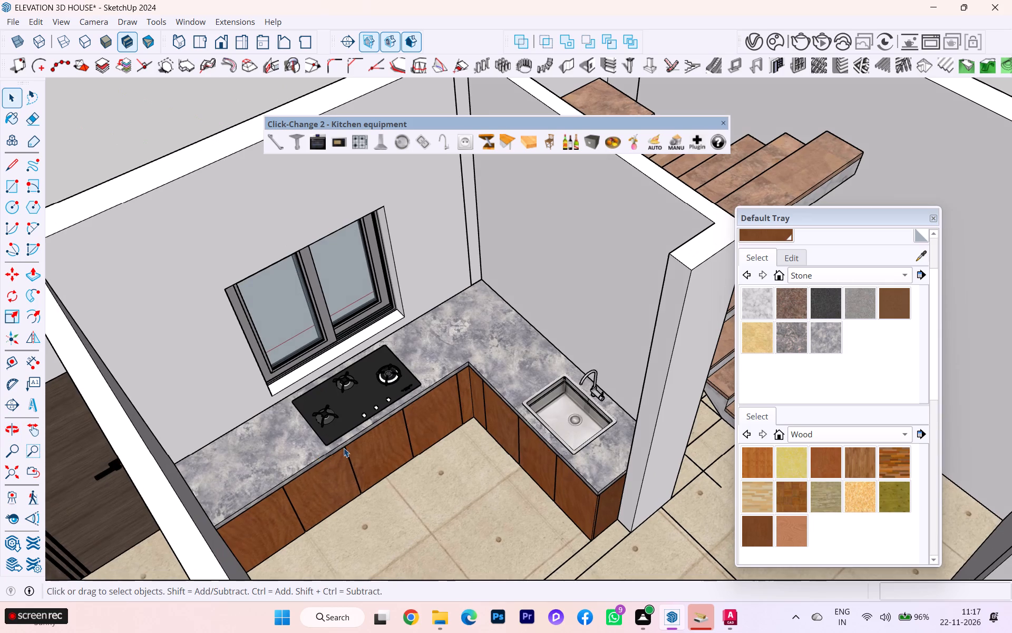
pyautogui.scroll(-3, 493, 386)
pyautogui.scroll(5, 501, 372)
pyautogui.scroll(-2, 526, 356)
pyautogui.moveTo(525, 357); pyautogui.dragTo(482, 381, button='middle')
pyautogui.scroll(3, 497, 348)
pyautogui.scroll(4, 364, 360)
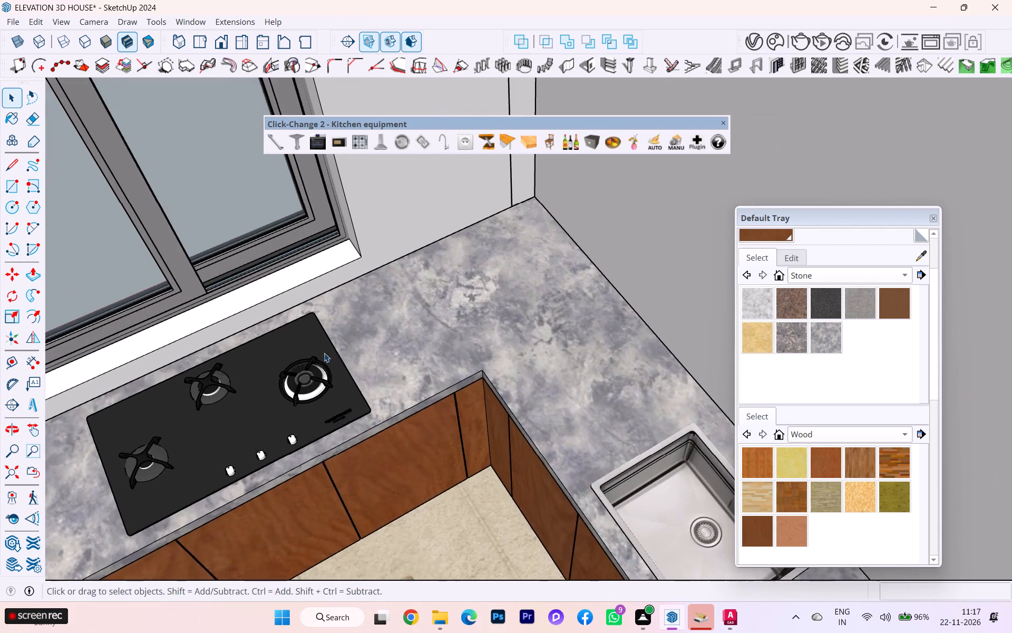
pyautogui.scroll(-2, 311, 358)
pyautogui.moveTo(375, 329); pyautogui.dragTo(486, 201, button='middle')
pyautogui.scroll(1, 532, 463)
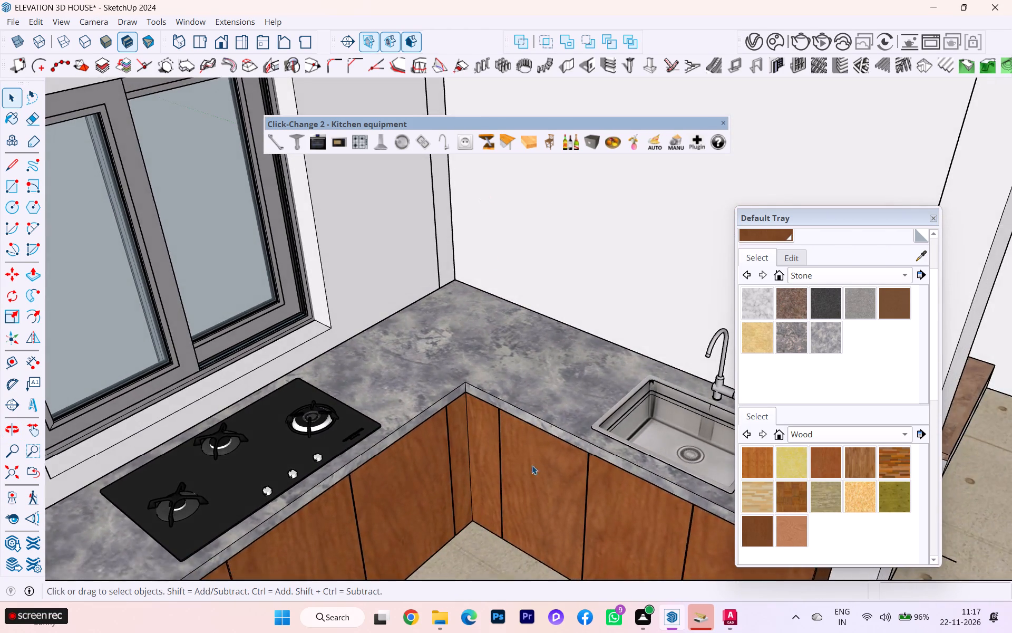
pyautogui.scroll(5, 532, 465)
pyautogui.moveTo(560, 438); pyautogui.dragTo(441, 299, button='middle')
pyautogui.scroll(2, 363, 345)
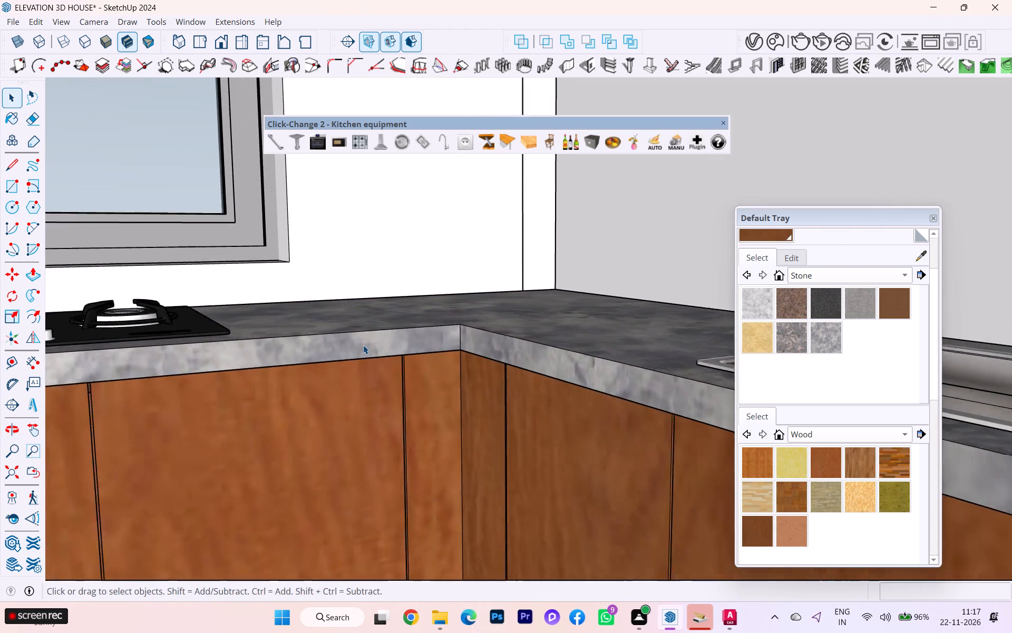
pyautogui.scroll(1, 363, 345)
pyautogui.scroll(-2, 364, 349)
pyautogui.moveTo(384, 361); pyautogui.dragTo(483, 383, button='middle')
pyautogui.scroll(-2, 483, 382)
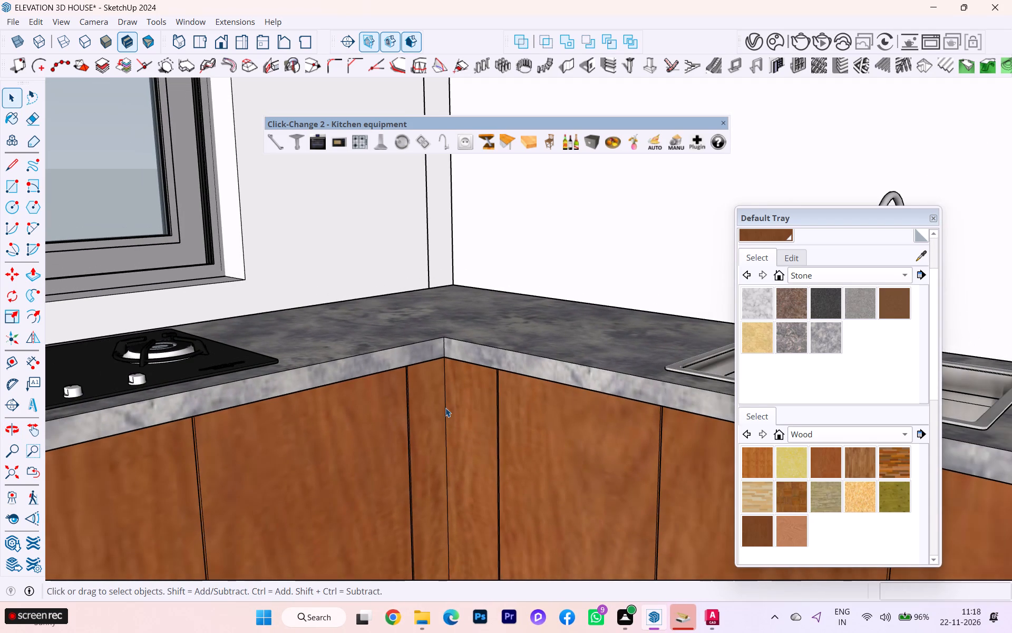
# Open the countertop for editing and examine its front edge above the cabinets.
pyautogui.click(319, 373)
pyautogui.scroll(-1, 286, 385)
pyautogui.scroll(3, 286, 385)
pyautogui.doubleClick(256, 383)
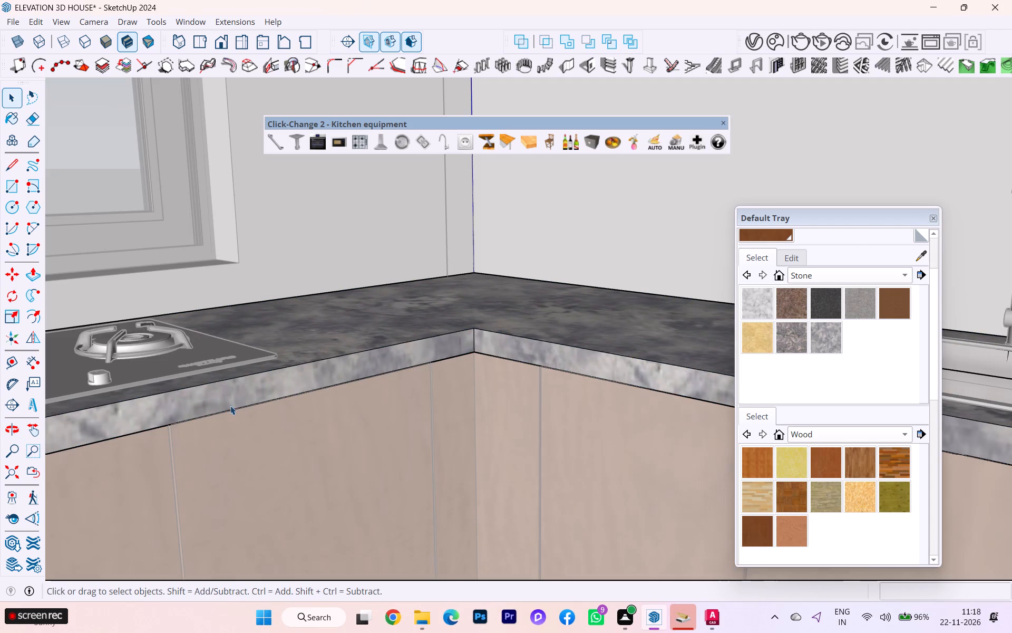
pyautogui.click(230, 409)
pyautogui.click(216, 414)
pyautogui.scroll(-1, 251, 413)
pyautogui.scroll(1, 252, 413)
pyautogui.scroll(-4, 260, 414)
pyautogui.scroll(-2, 476, 410)
pyautogui.scroll(3, 476, 409)
pyautogui.scroll(-5, 475, 411)
pyautogui.scroll(2, 444, 422)
pyautogui.scroll(-2, 444, 422)
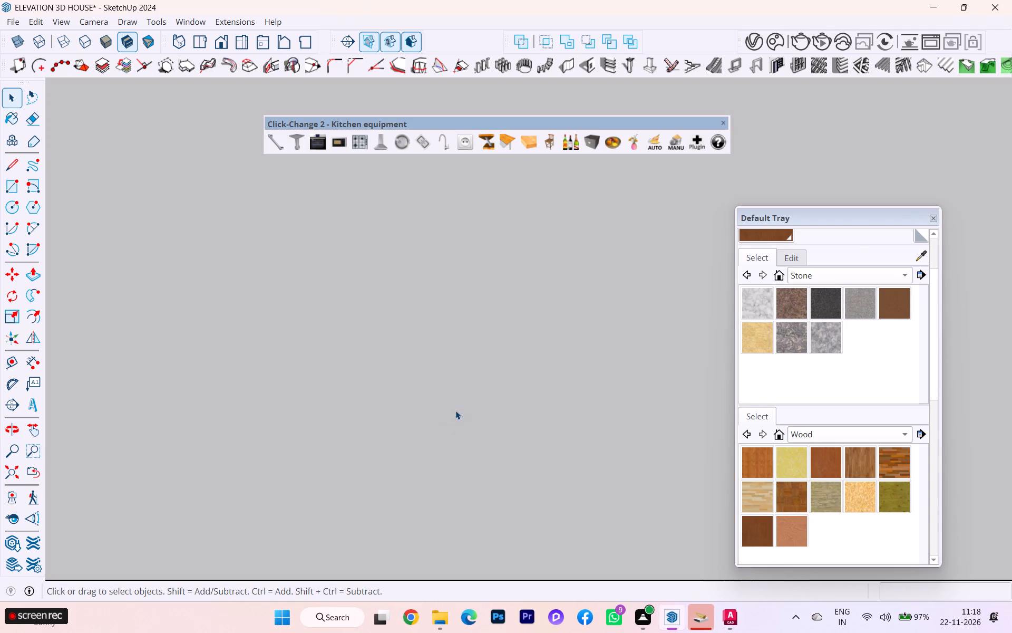
# Fit the whole model in view and look at it from the top.
pyautogui.click(4, 470)
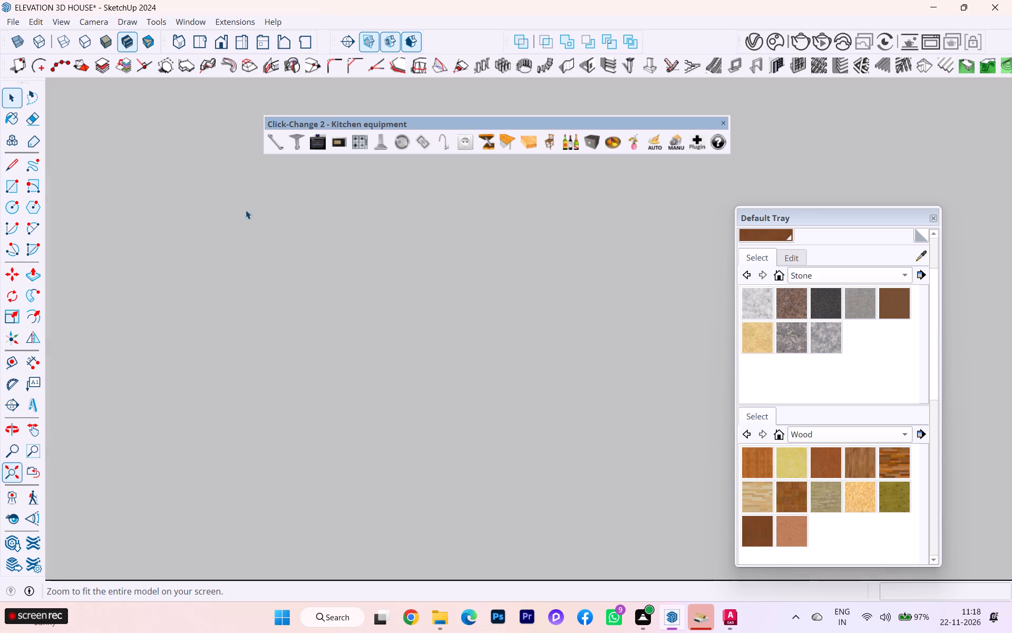
pyautogui.click(197, 44)
pyautogui.scroll(1, 234, 371)
pyautogui.scroll(-1, 218, 394)
pyautogui.scroll(2, 218, 394)
pyautogui.moveTo(198, 516); pyautogui.dragTo(0, 493, button='middle')
pyautogui.scroll(-1, 129, 472)
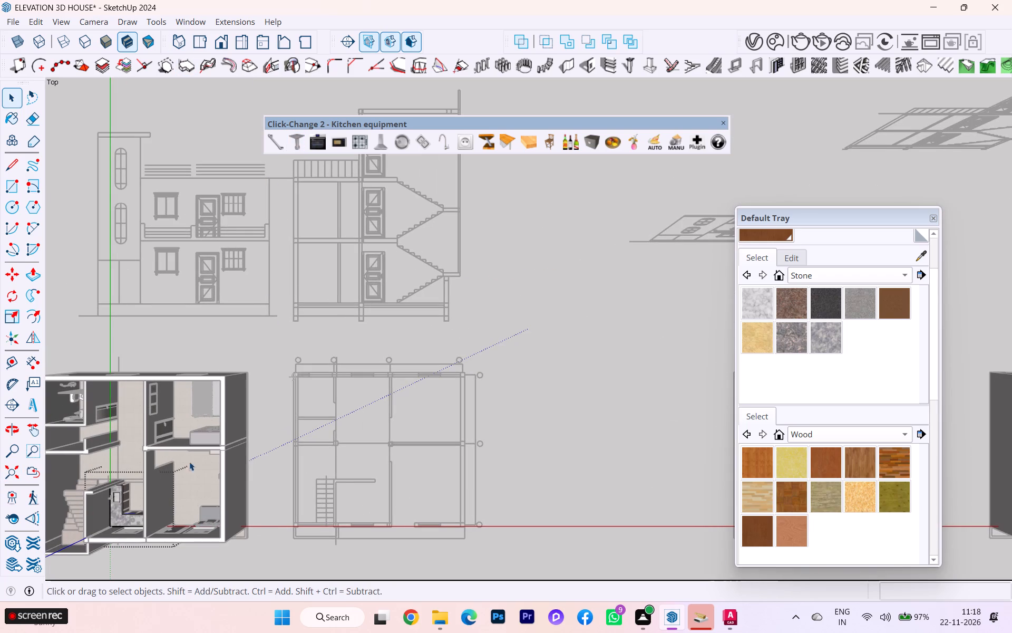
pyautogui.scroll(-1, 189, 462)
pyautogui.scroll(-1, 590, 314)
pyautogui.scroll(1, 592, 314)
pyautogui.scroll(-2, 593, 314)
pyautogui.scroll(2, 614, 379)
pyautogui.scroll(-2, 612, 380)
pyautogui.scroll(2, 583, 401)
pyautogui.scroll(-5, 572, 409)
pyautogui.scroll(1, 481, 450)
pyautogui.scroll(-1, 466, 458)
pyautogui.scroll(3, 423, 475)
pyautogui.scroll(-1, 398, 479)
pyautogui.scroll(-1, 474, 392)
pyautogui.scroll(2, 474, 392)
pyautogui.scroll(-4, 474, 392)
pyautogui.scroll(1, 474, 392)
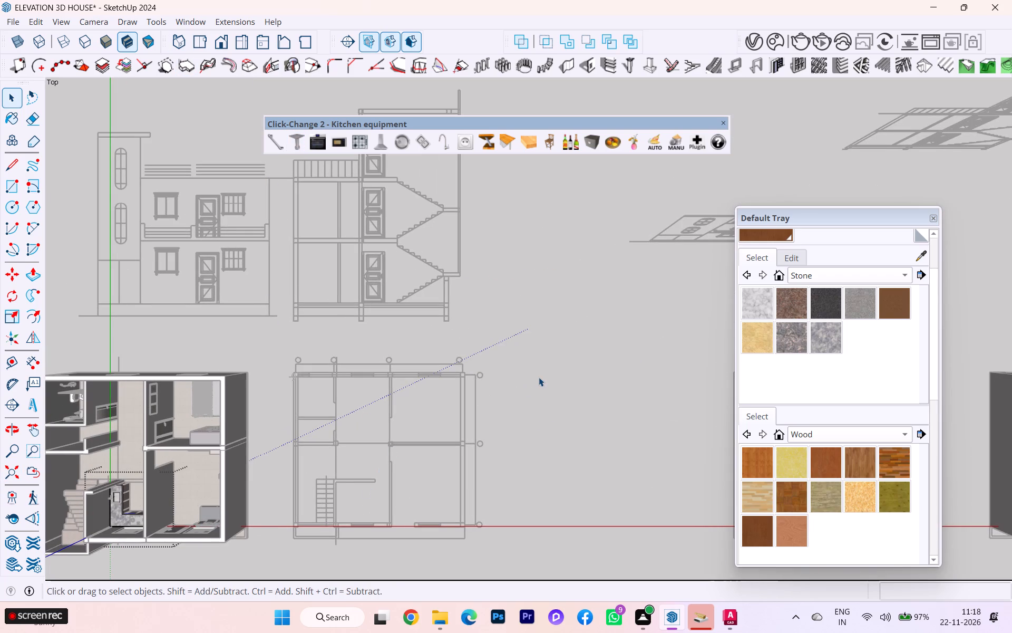
# Leave the countertop group and look over the furnished house beside its floor plan and elevation drawings.
pyautogui.scroll(-2, 539, 377)
pyautogui.middleClick(541, 377)
pyautogui.scroll(-1, 573, 363)
pyautogui.middleClick(573, 362)
pyautogui.scroll(-1, 573, 362)
pyautogui.click(575, 361)
pyautogui.scroll(-5, 583, 356)
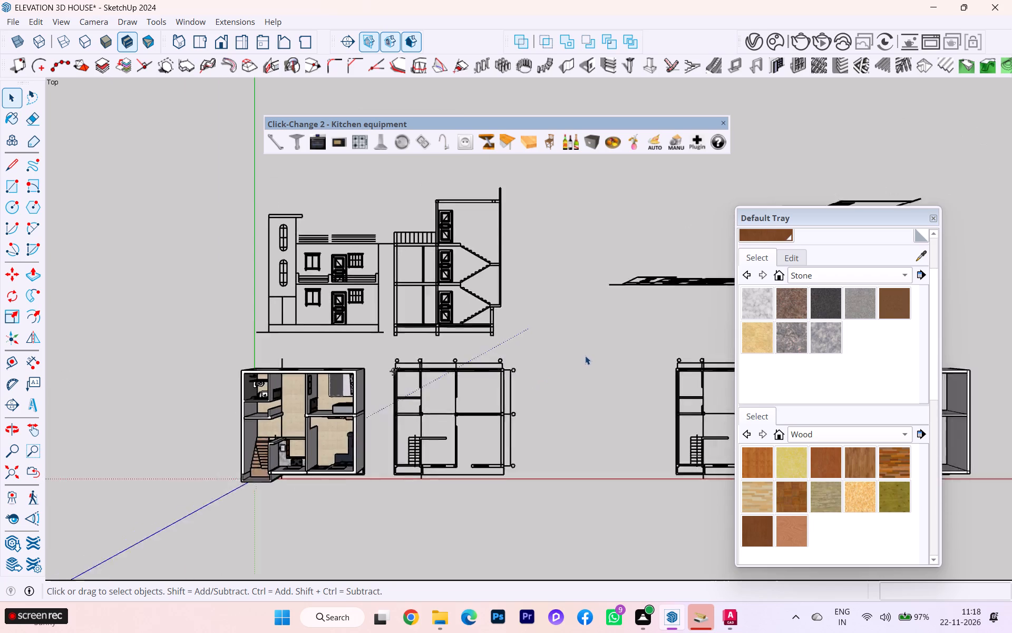
pyautogui.scroll(5, 360, 475)
pyautogui.scroll(-2, 358, 472)
pyautogui.scroll(3, 358, 470)
pyautogui.scroll(-1, 358, 470)
pyautogui.scroll(2, 358, 469)
pyautogui.scroll(-1, 364, 464)
pyautogui.moveTo(364, 464); pyautogui.dragTo(942, 168, button='middle')
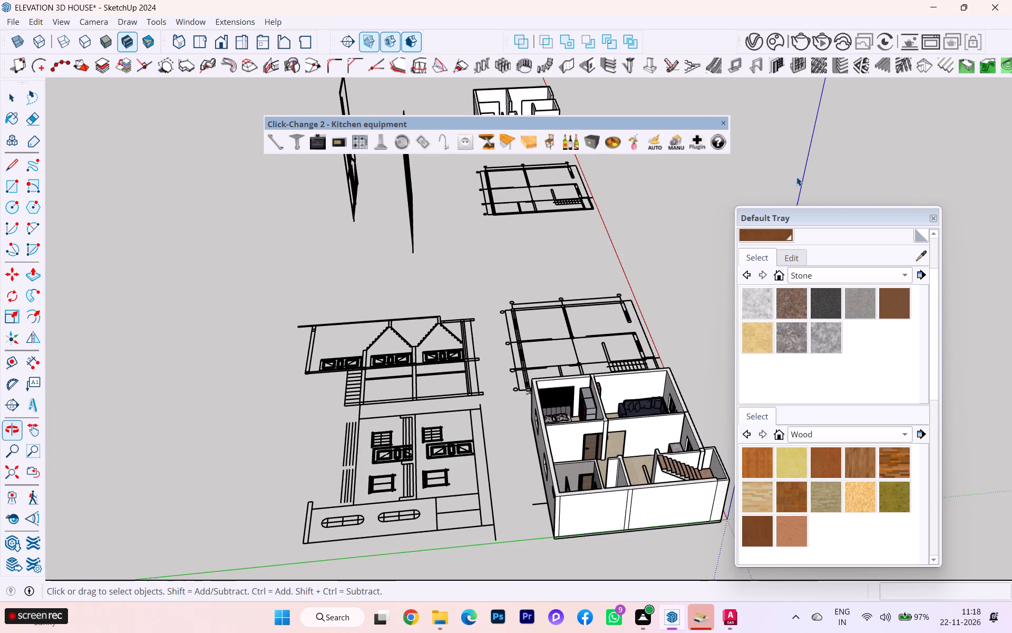
# Purge the unused items from the entire model through its model statistics.
pyautogui.click(193, 23)
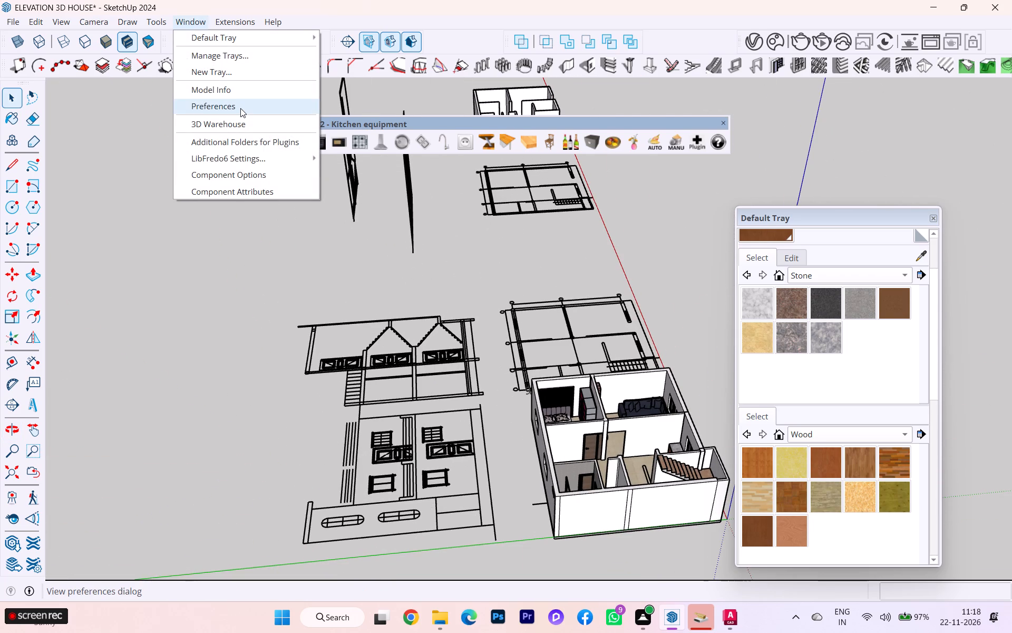
pyautogui.click(233, 86)
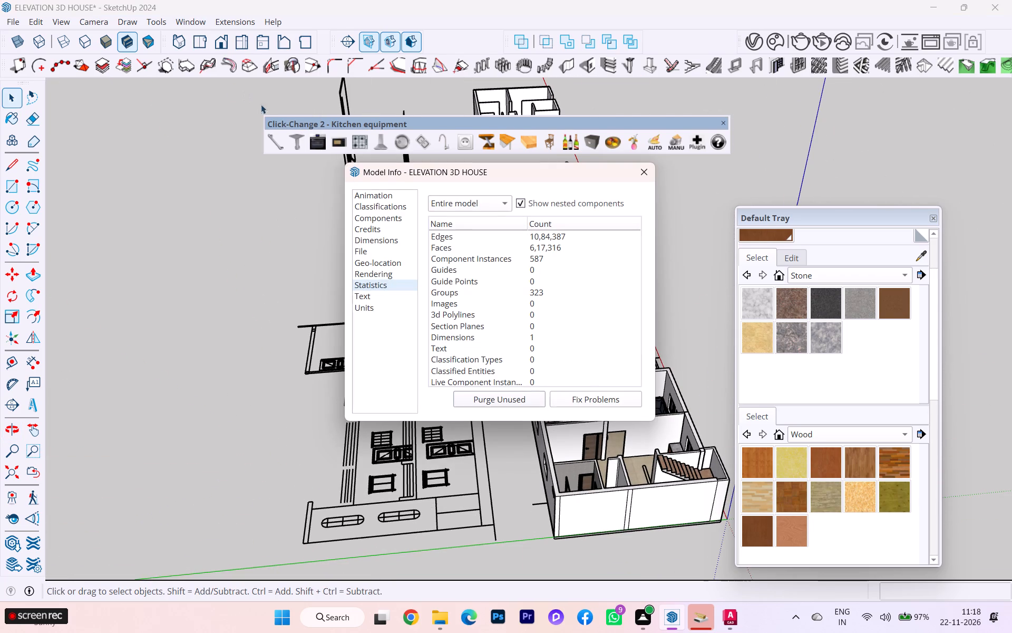
pyautogui.click(390, 283)
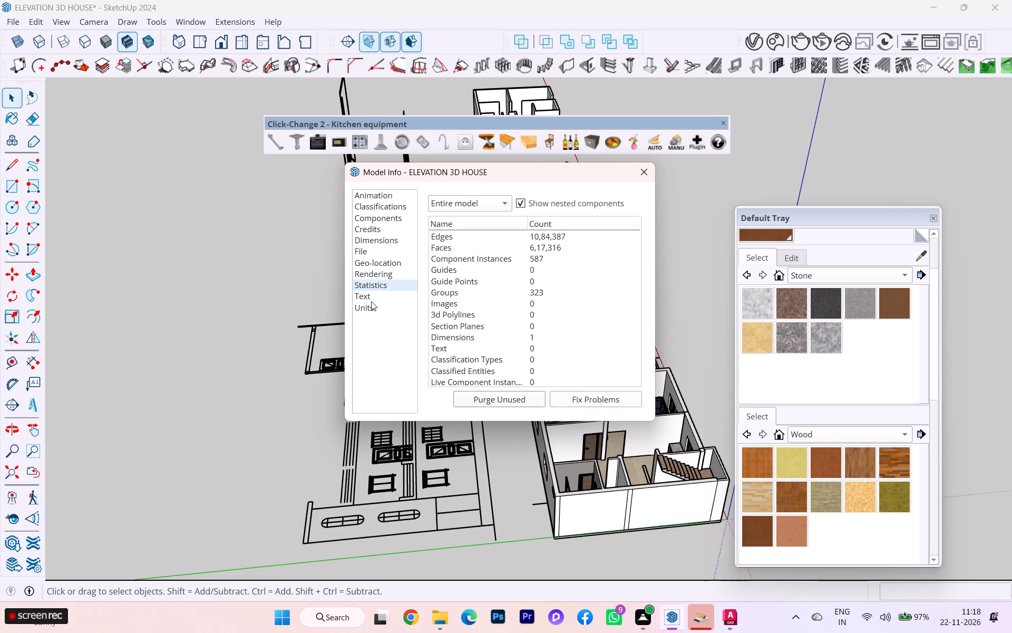
pyautogui.click(488, 399)
pyautogui.scroll(3, 559, 346)
pyautogui.click(508, 399)
pyautogui.click(644, 170)
# Look over the furnished rooms of the house, including the bedroom, living room and hall, from several sides.
pyautogui.scroll(-1, 352, 363)
pyautogui.scroll(3, 391, 372)
pyautogui.scroll(-1, 784, 499)
pyautogui.scroll(17, 782, 499)
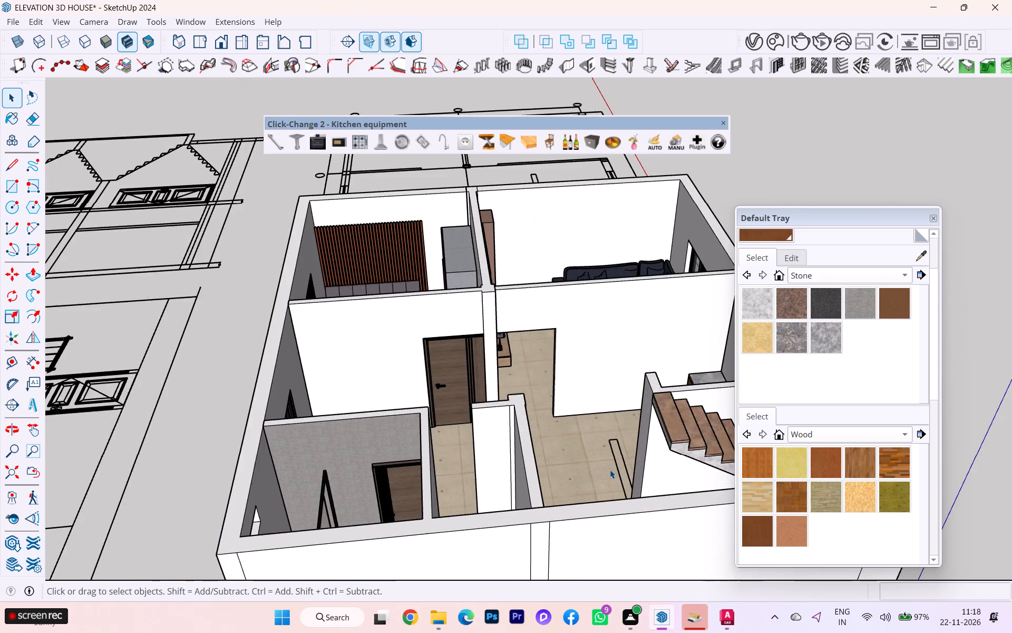
pyautogui.scroll(-3, 503, 478)
pyautogui.moveTo(491, 442); pyautogui.dragTo(559, 543, button='middle')
pyautogui.scroll(4, 426, 367)
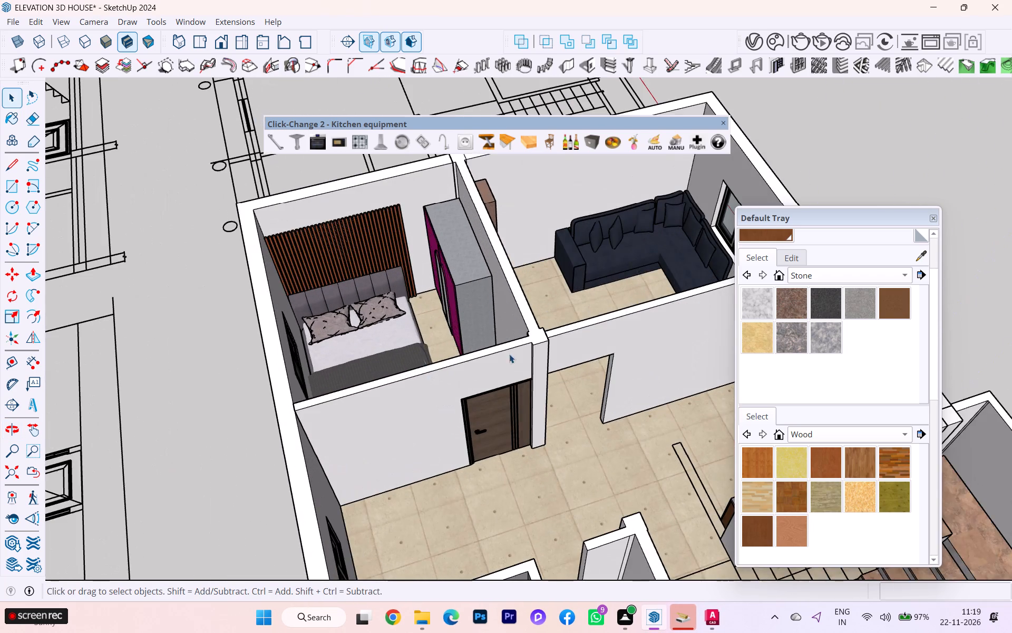
pyautogui.scroll(-5, 535, 359)
pyautogui.scroll(-1, 641, 409)
pyautogui.scroll(1, 641, 409)
pyautogui.scroll(-3, 641, 409)
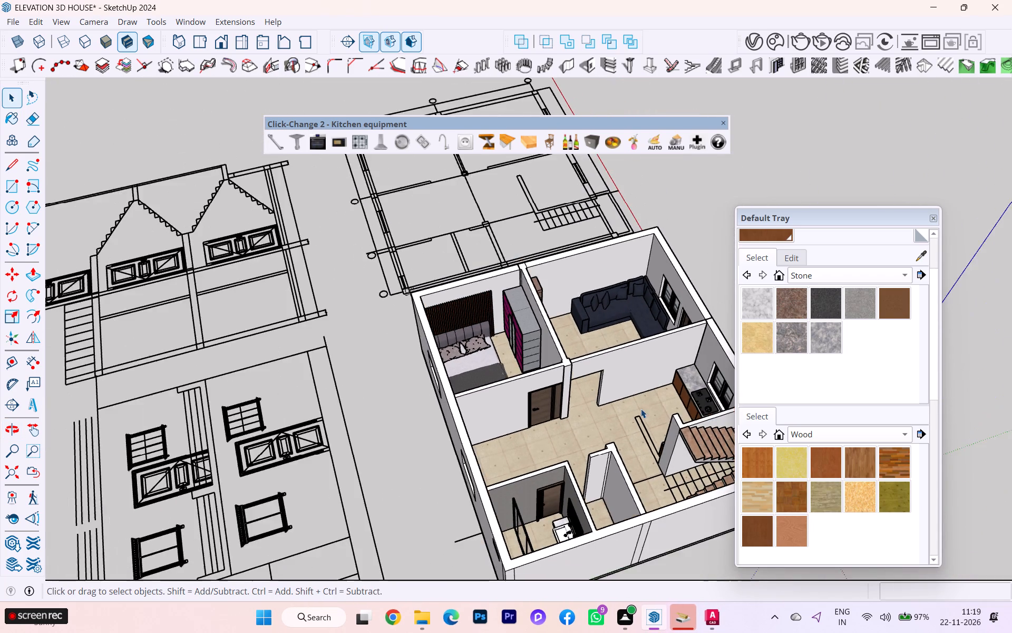
pyautogui.moveTo(641, 409); pyautogui.dragTo(975, 432, button='middle')
pyautogui.scroll(-2, 559, 368)
pyautogui.moveTo(560, 379); pyautogui.dragTo(727, 385, button='middle')
pyautogui.scroll(4, 658, 260)
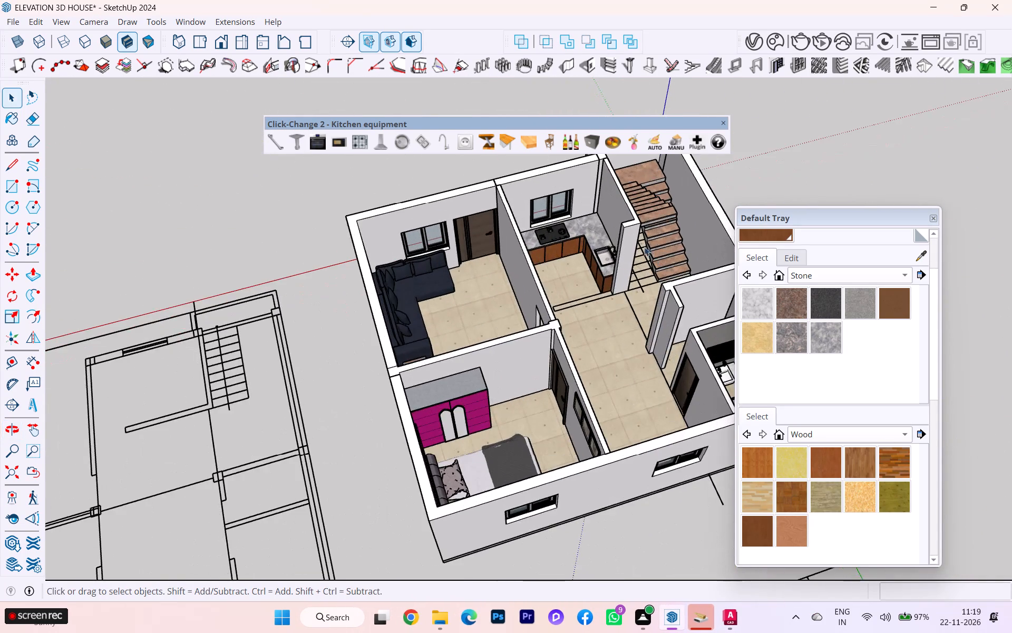
# Examine the kitchen's countertop, hob, sink and wooden cabinet fronts up close.
pyautogui.scroll(7, 640, 246)
pyautogui.scroll(-3, 587, 228)
pyautogui.scroll(4, 587, 228)
pyautogui.scroll(-2, 587, 228)
pyautogui.scroll(3, 586, 228)
pyautogui.moveTo(575, 243); pyautogui.dragTo(641, 338, button='middle')
pyautogui.scroll(-3, 640, 342)
pyautogui.scroll(1, 639, 347)
pyautogui.moveTo(604, 338); pyautogui.dragTo(589, 301, button='middle')
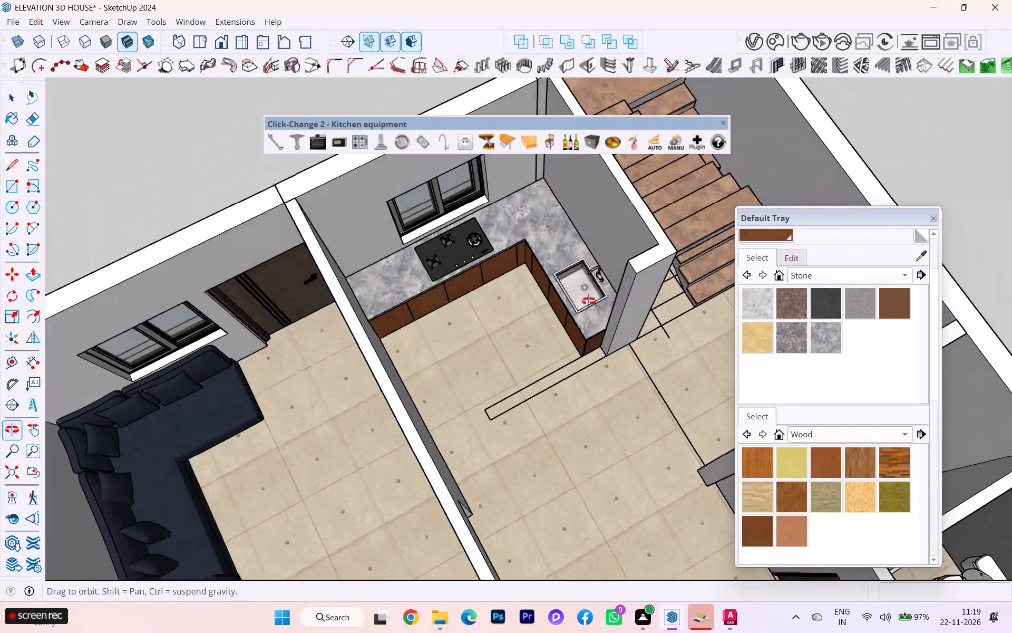
pyautogui.moveTo(589, 301); pyautogui.dragTo(553, 182, button='middle')
pyautogui.scroll(-2, 626, 396)
pyautogui.scroll(7, 552, 162)
pyautogui.scroll(-1, 496, 330)
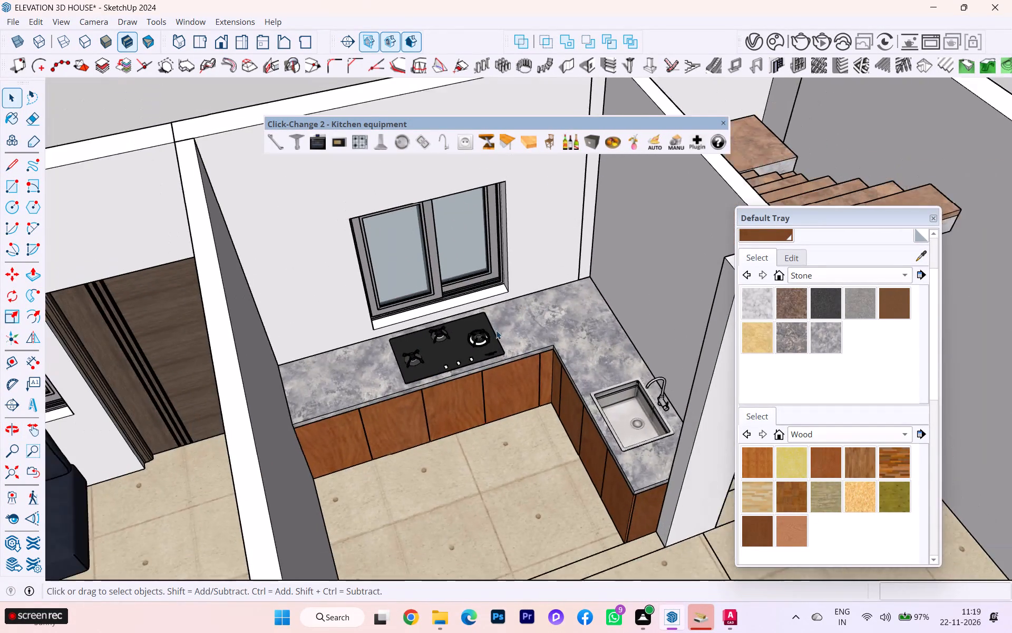
pyautogui.moveTo(490, 315); pyautogui.dragTo(455, 241, button='middle')
pyautogui.scroll(-3, 503, 378)
pyautogui.scroll(4, 509, 381)
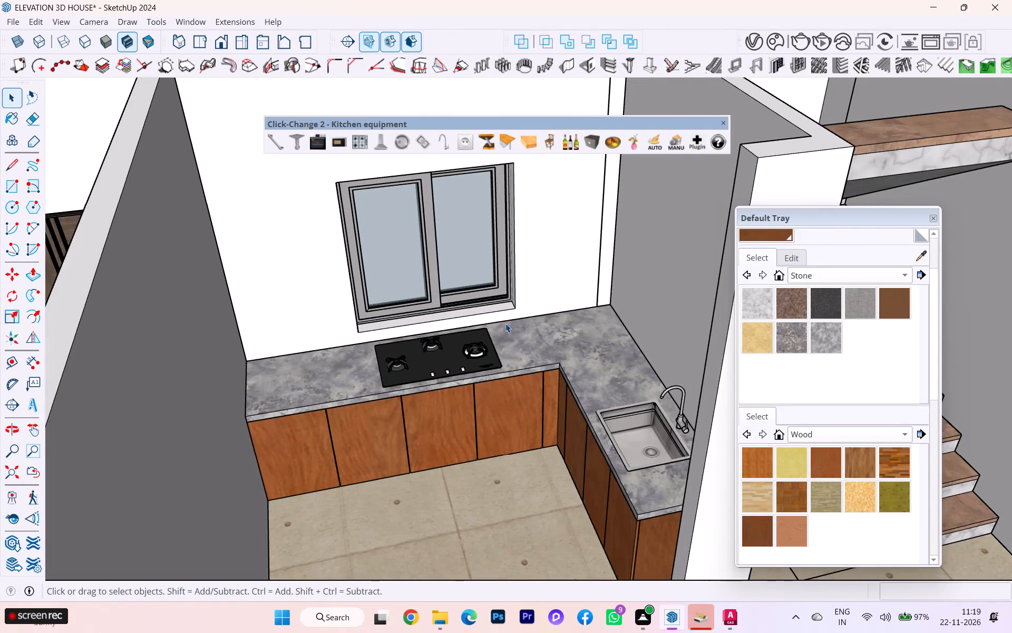
# Open the kitchen countertop group for editing, isolated from the rest of the model.
pyautogui.scroll(3, 461, 423)
pyautogui.scroll(2, 276, 424)
pyautogui.click(218, 399)
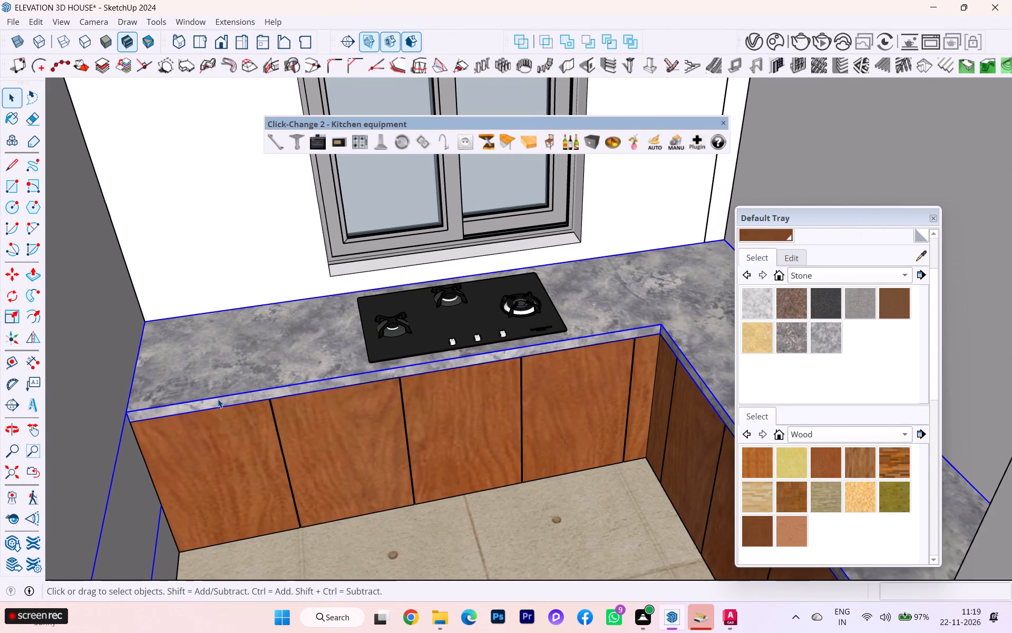
pyautogui.press('h')
pyautogui.doubleClick(218, 399)
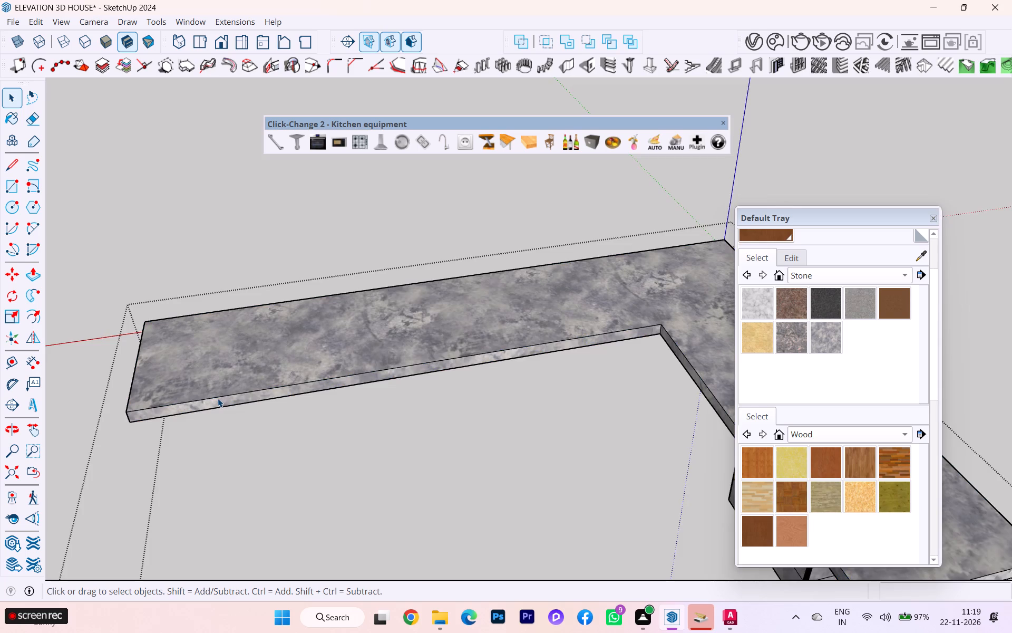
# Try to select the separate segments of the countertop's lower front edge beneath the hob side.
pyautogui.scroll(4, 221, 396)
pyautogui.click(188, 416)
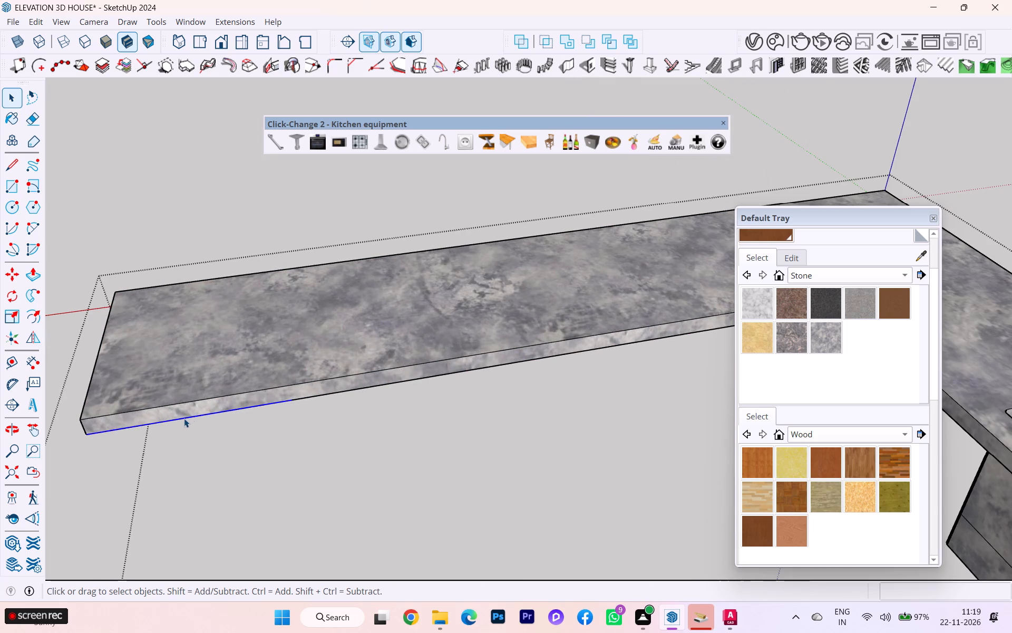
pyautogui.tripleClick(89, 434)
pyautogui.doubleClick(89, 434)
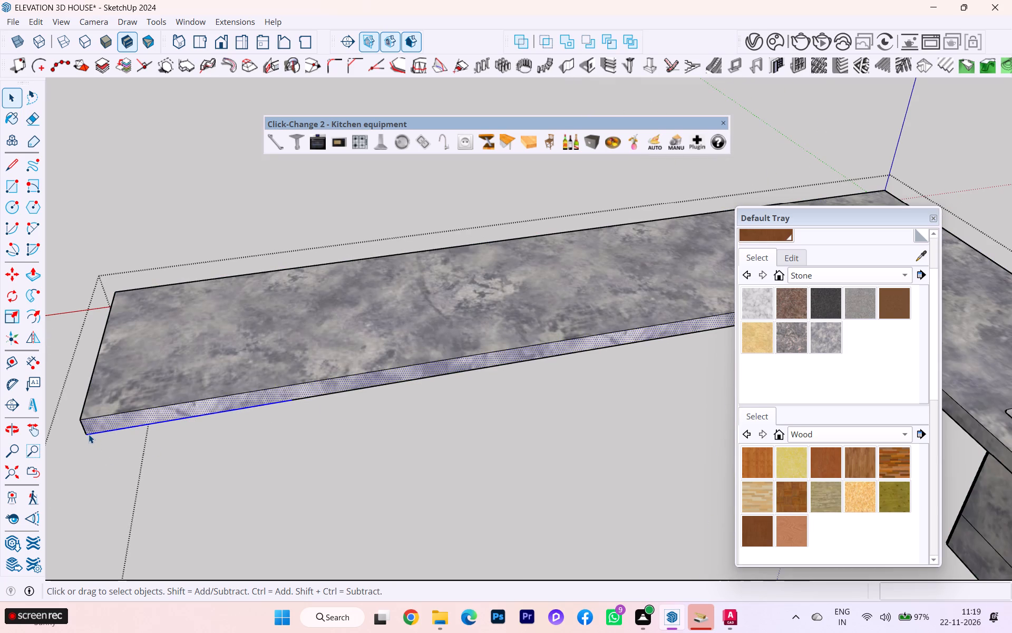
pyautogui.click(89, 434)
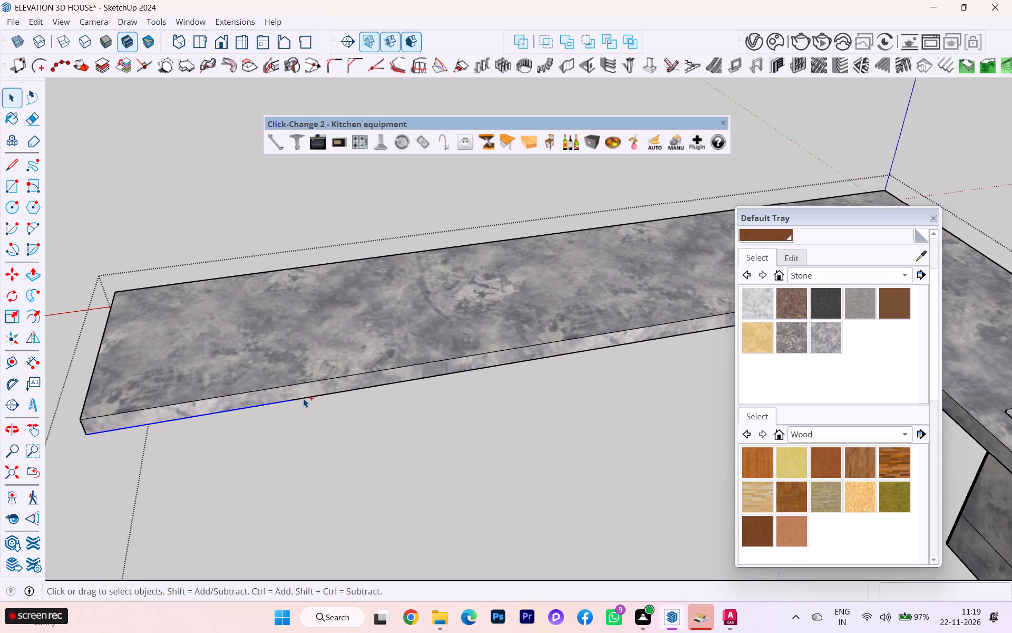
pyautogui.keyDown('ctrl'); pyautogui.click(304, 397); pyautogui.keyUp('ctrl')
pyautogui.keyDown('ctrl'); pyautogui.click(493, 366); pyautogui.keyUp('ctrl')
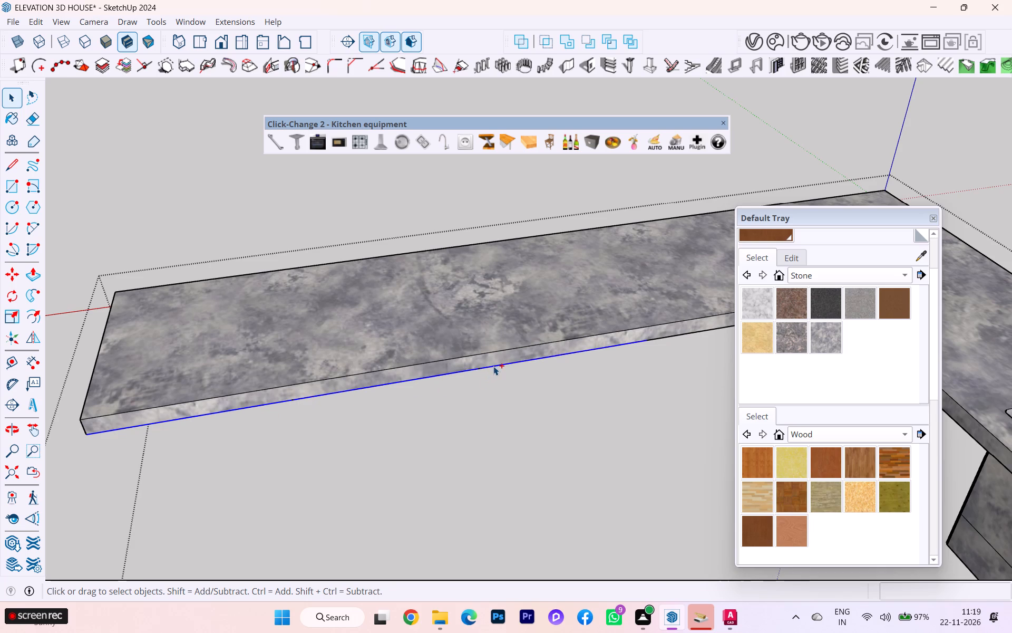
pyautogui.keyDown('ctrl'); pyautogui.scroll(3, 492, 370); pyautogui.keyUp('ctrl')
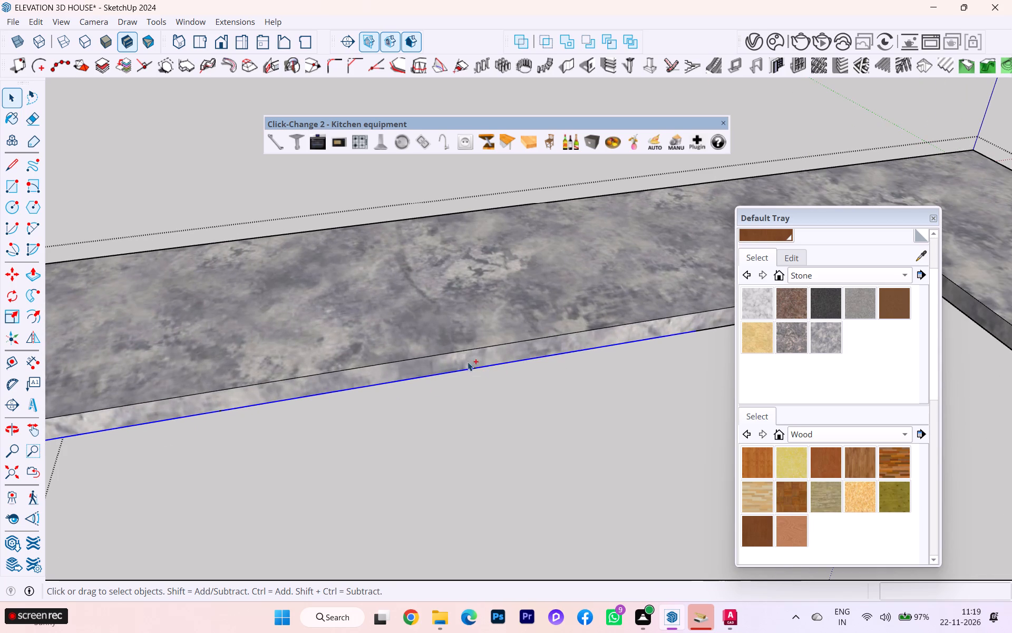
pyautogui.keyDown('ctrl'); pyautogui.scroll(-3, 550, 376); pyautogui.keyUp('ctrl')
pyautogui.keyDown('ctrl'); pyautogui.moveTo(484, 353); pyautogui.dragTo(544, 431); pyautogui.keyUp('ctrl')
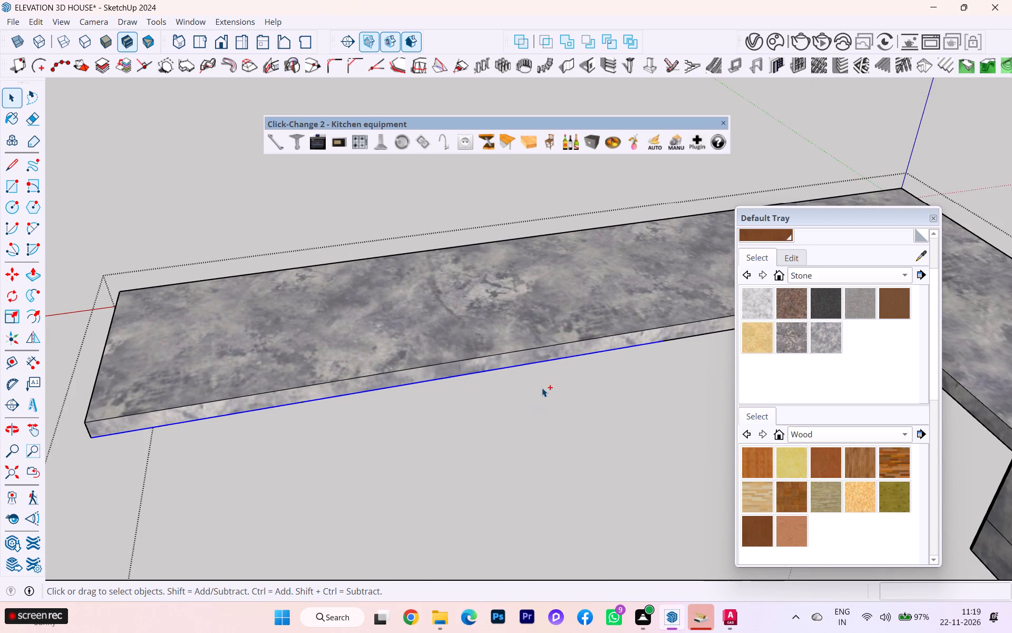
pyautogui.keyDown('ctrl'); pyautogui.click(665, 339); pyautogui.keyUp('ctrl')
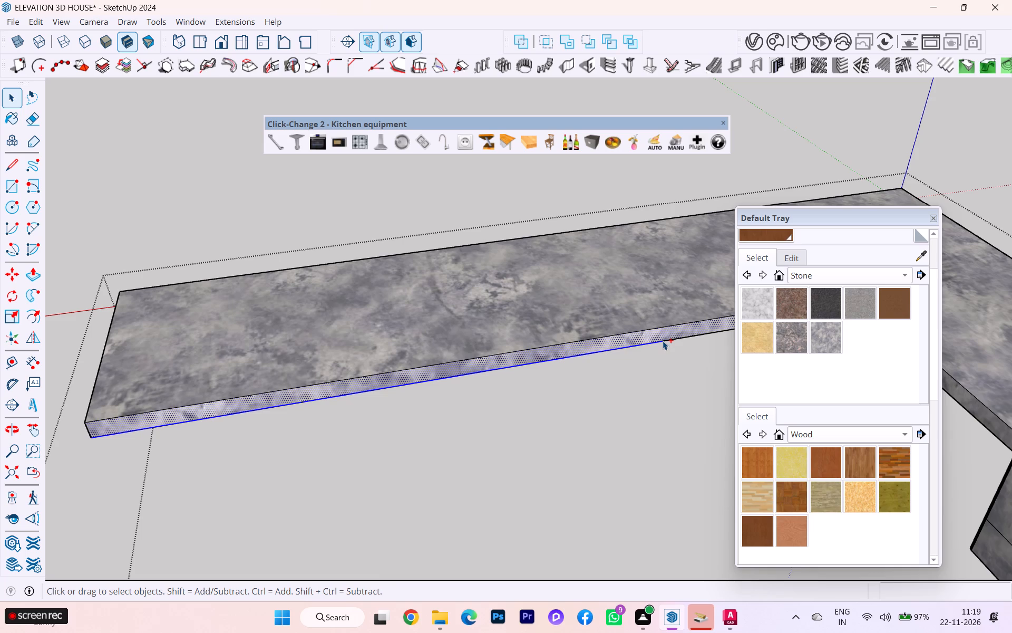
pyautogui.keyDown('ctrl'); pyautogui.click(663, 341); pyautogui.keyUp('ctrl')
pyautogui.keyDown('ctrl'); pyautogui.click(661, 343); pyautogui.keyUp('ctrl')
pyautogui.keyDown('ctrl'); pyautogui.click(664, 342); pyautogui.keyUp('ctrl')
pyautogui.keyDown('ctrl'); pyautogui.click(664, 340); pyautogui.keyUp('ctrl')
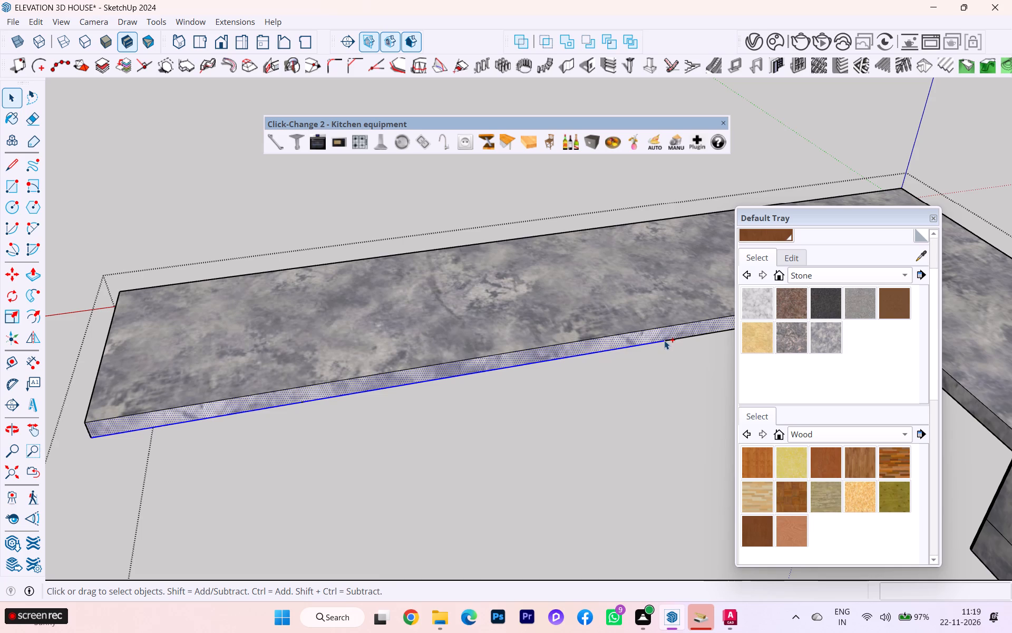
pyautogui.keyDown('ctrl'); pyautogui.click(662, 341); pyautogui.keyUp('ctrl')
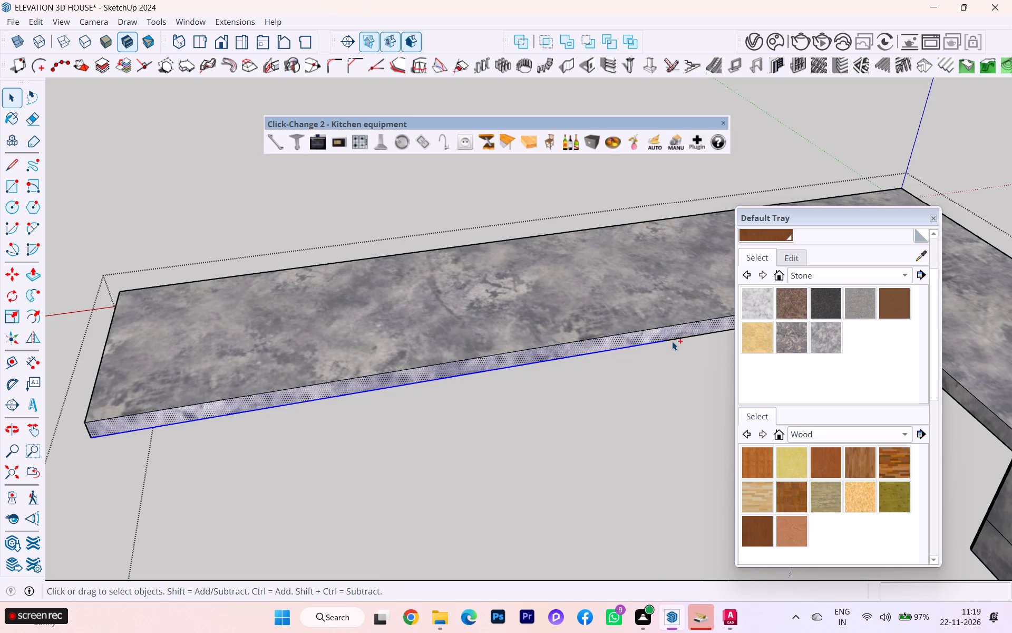
# Copy all segments of the countertop's lower front edge on the hob side 1" upward onto the front face.
pyautogui.click(672, 337)
pyautogui.keyDown('ctrl'); pyautogui.click(669, 341); pyautogui.keyUp('ctrl')
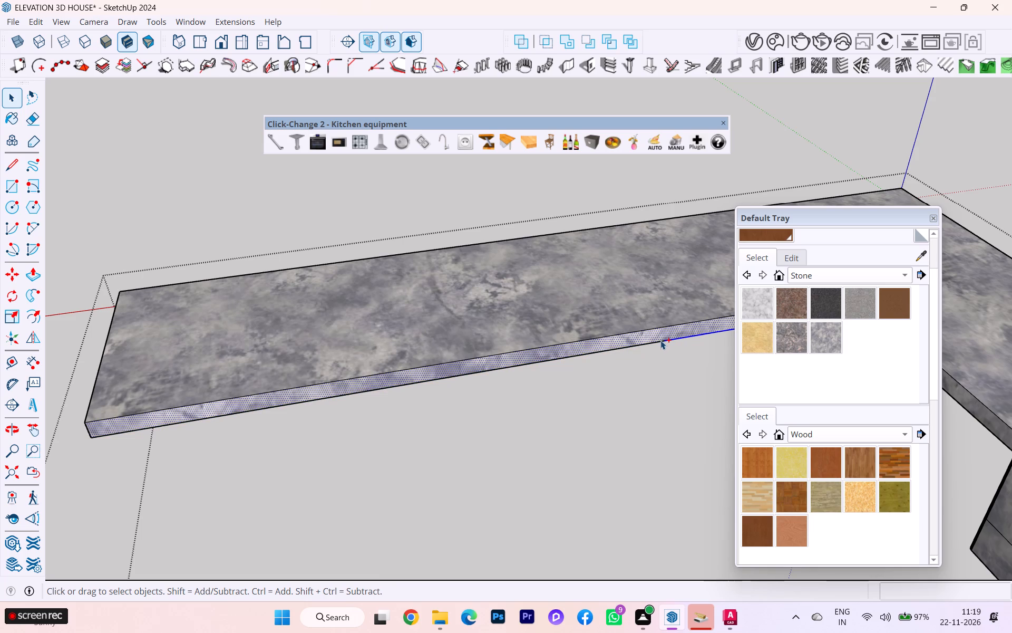
pyautogui.keyDown('ctrl'); pyautogui.click(658, 341); pyautogui.keyUp('ctrl')
pyautogui.keyDown('ctrl'); pyautogui.click(478, 372); pyautogui.keyUp('ctrl')
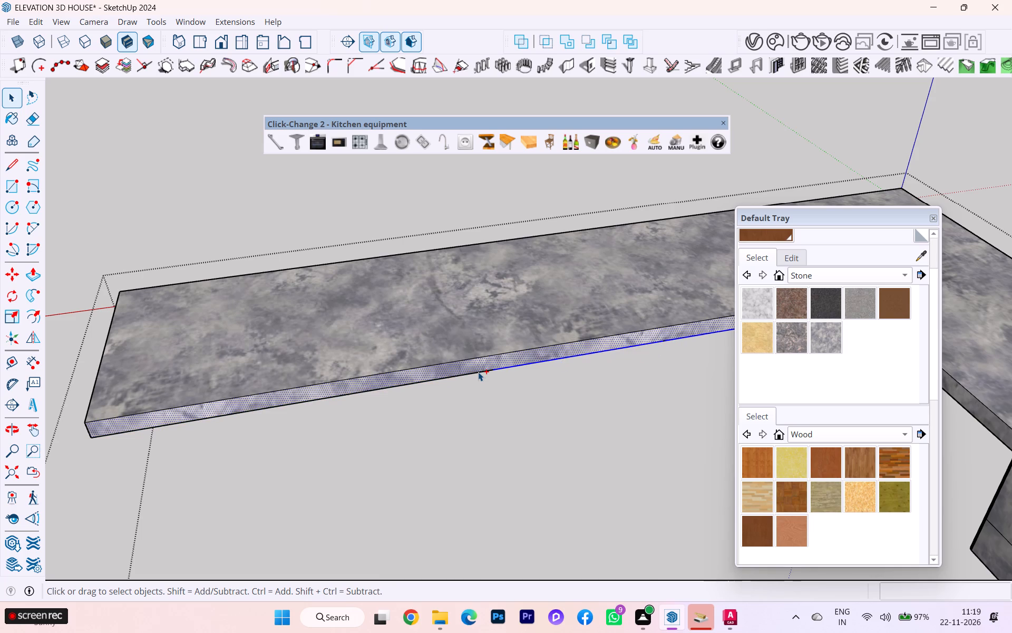
pyautogui.keyDown('ctrl'); pyautogui.click(271, 407); pyautogui.keyUp('ctrl')
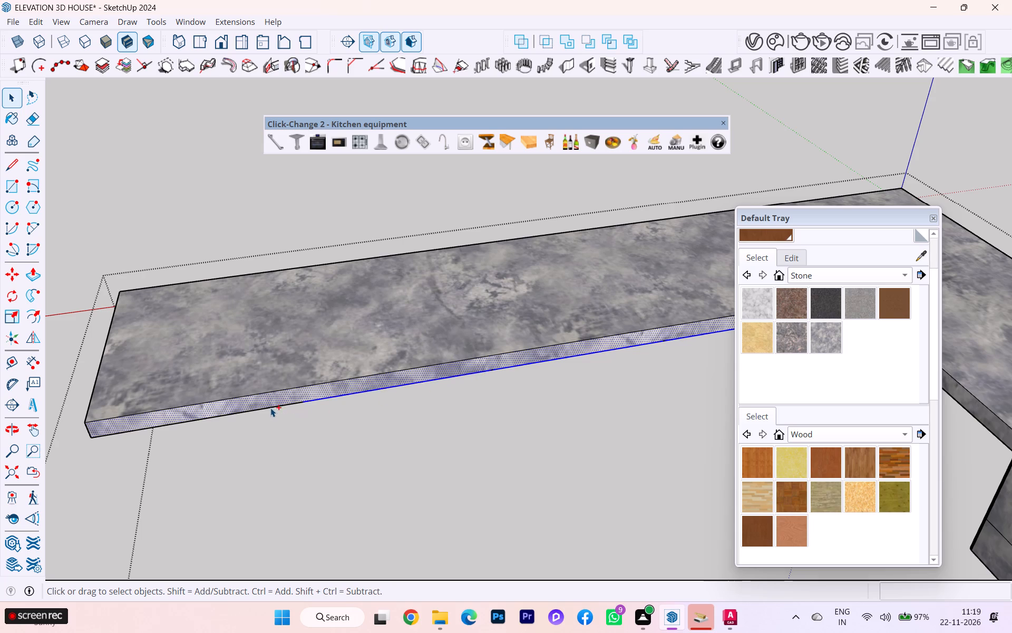
pyautogui.keyDown('ctrl'); pyautogui.scroll(2, 311, 406); pyautogui.keyUp('ctrl')
pyautogui.keyDown('ctrl'); pyautogui.moveTo(290, 391); pyautogui.dragTo(345, 448); pyautogui.keyUp('ctrl')
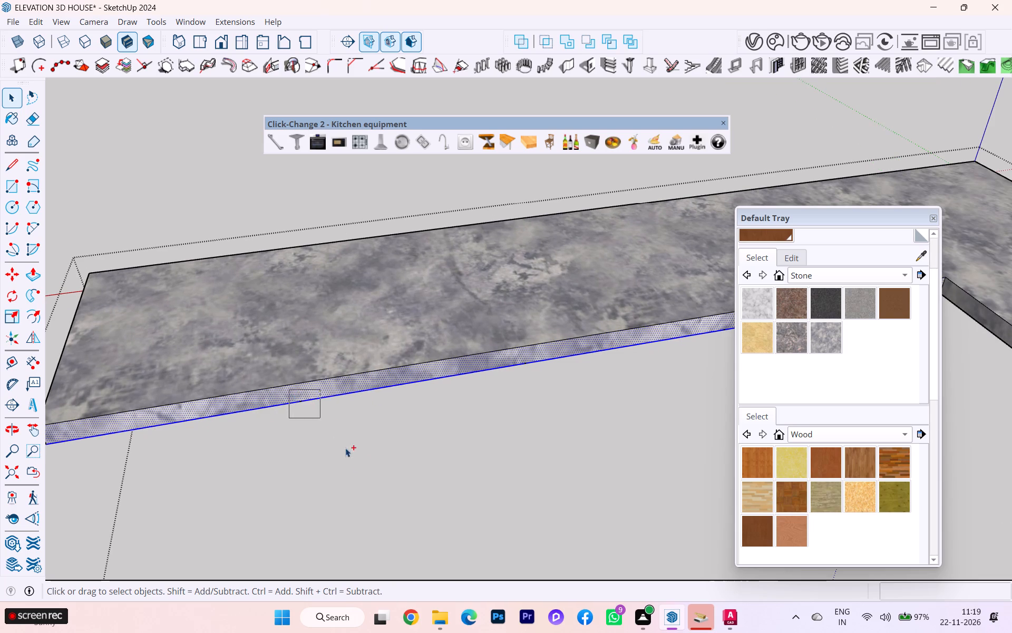
pyautogui.keyDown('ctrl'); pyautogui.moveTo(345, 448); pyautogui.dragTo(360, 463); pyautogui.keyUp('ctrl')
pyautogui.keyDown('ctrl'); pyautogui.moveTo(519, 353); pyautogui.dragTo(574, 414); pyautogui.keyUp('ctrl')
pyautogui.keyDown('ctrl'); pyautogui.scroll(-1, 419, 382); pyautogui.keyUp('ctrl')
pyautogui.keyDown('ctrl'); pyautogui.scroll(1, 419, 382); pyautogui.keyUp('ctrl')
pyautogui.keyDown('ctrl'); pyautogui.scroll(-1, 418, 382); pyautogui.keyUp('ctrl')
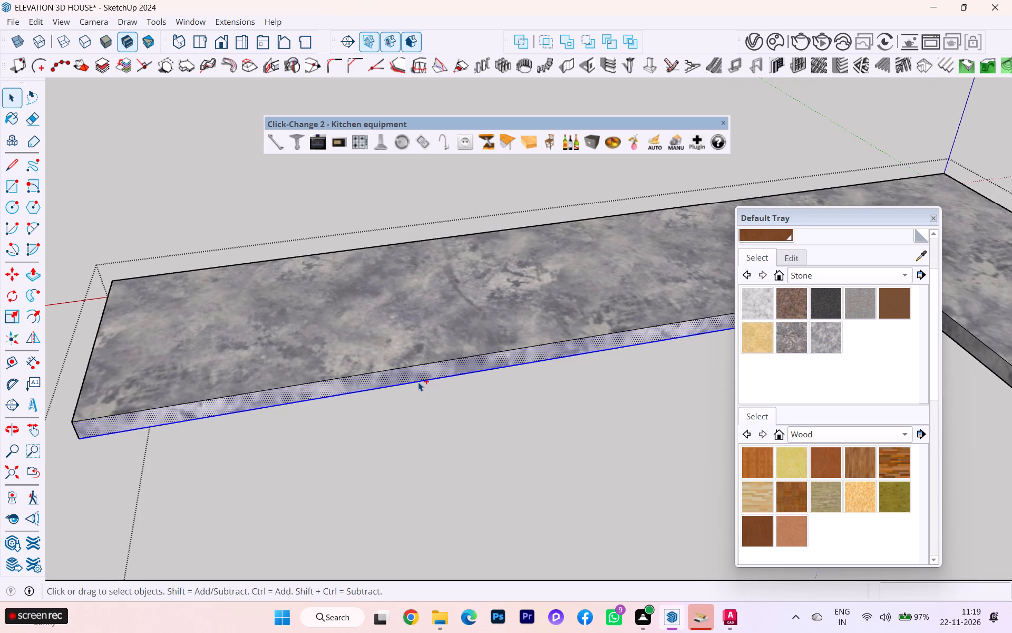
pyautogui.keyDown('ctrl'); pyautogui.keyDown('shift'); pyautogui.click(441, 373); pyautogui.keyUp('shift'); pyautogui.keyUp('ctrl')
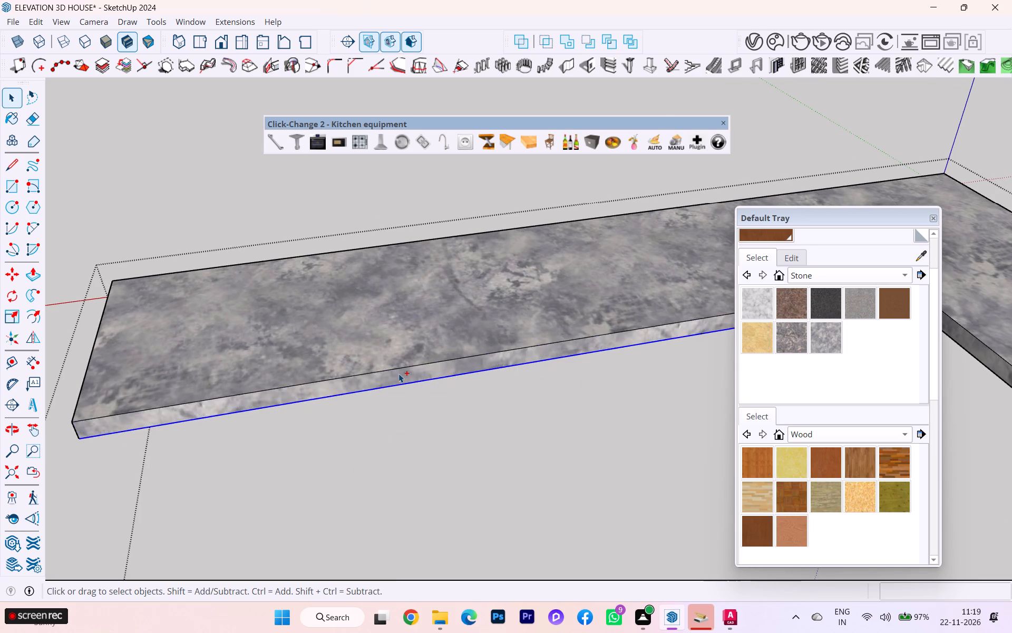
pyautogui.keyDown('ctrl'); pyautogui.scroll(-4, 349, 377); pyautogui.keyUp('ctrl')
pyautogui.keyDown('ctrl'); pyautogui.scroll(-2, 488, 363); pyautogui.keyUp('ctrl')
pyautogui.keyDown('ctrl'); pyautogui.scroll(1, 485, 366); pyautogui.keyUp('ctrl')
pyautogui.keyDown('ctrl'); pyautogui.scroll(-2, 484, 366); pyautogui.keyUp('ctrl')
pyautogui.keyDown('ctrl'); pyautogui.scroll(1, 475, 370); pyautogui.keyUp('ctrl')
pyautogui.keyDown('ctrl'); pyautogui.scroll(5, 664, 326); pyautogui.keyUp('ctrl')
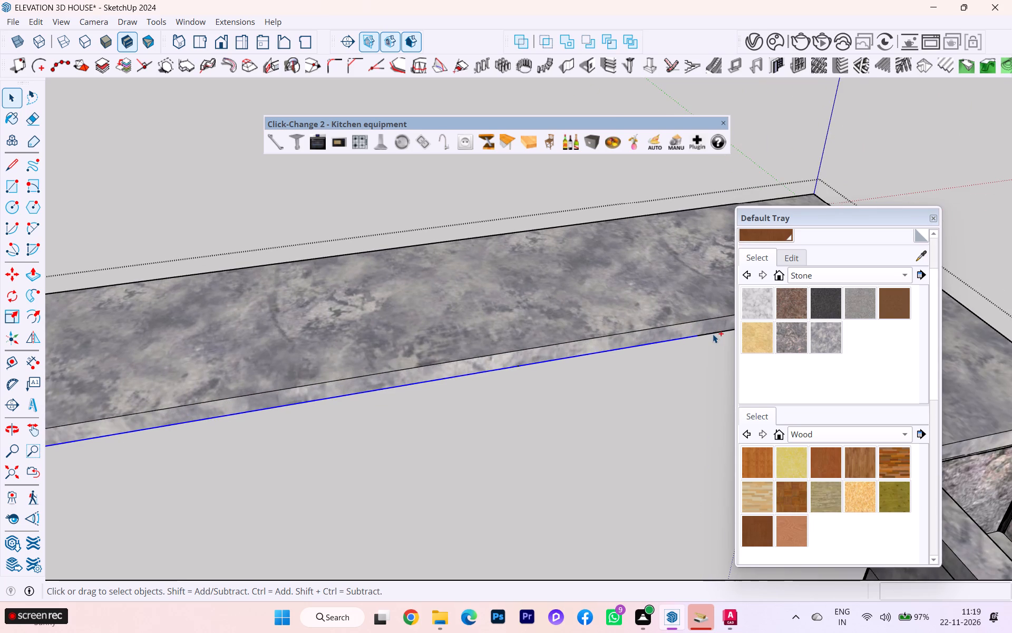
pyautogui.keyDown('ctrl'); pyautogui.click(713, 334); pyautogui.keyUp('ctrl')
pyautogui.keyDown('ctrl'); pyautogui.scroll(-3, 600, 349); pyautogui.keyUp('ctrl')
pyautogui.keyDown('ctrl'); pyautogui.scroll(6, 649, 338); pyautogui.keyUp('ctrl')
pyautogui.keyDown('ctrl'); pyautogui.moveTo(668, 329); pyautogui.dragTo(715, 366); pyautogui.keyUp('ctrl')
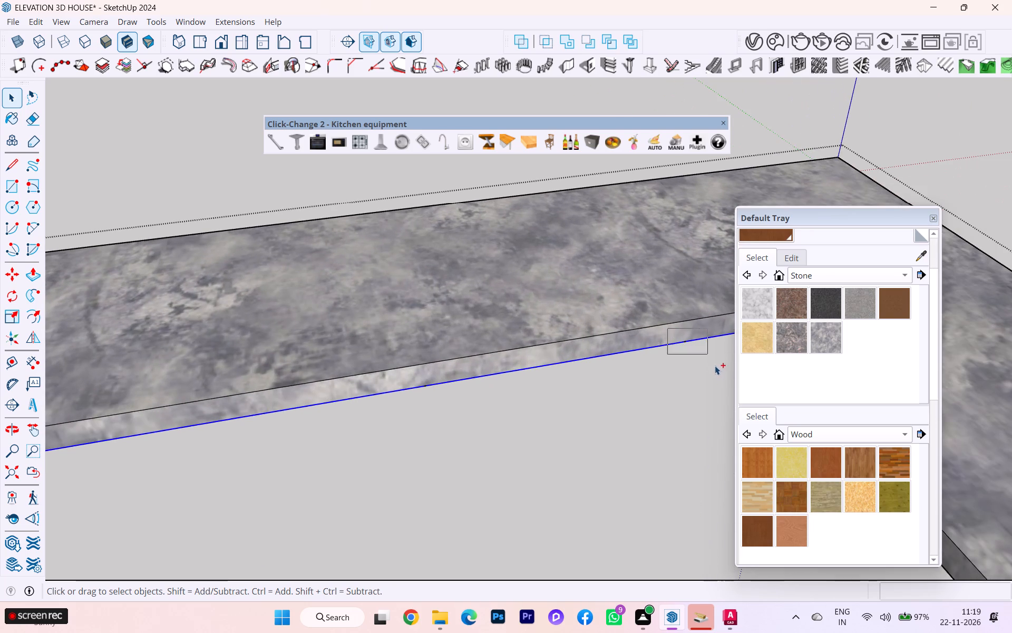
pyautogui.keyDown('ctrl'); pyautogui.moveTo(715, 366); pyautogui.dragTo(716, 367); pyautogui.keyUp('ctrl')
pyautogui.keyDown('ctrl'); pyautogui.scroll(1, 671, 360); pyautogui.keyUp('ctrl')
pyautogui.keyDown('ctrl'); pyautogui.scroll(-3, 669, 361); pyautogui.keyUp('ctrl')
pyautogui.keyDown('ctrl'); pyautogui.scroll(1, 669, 364); pyautogui.keyUp('ctrl')
pyautogui.keyDown('ctrl'); pyautogui.scroll(-1, 670, 365); pyautogui.keyUp('ctrl')
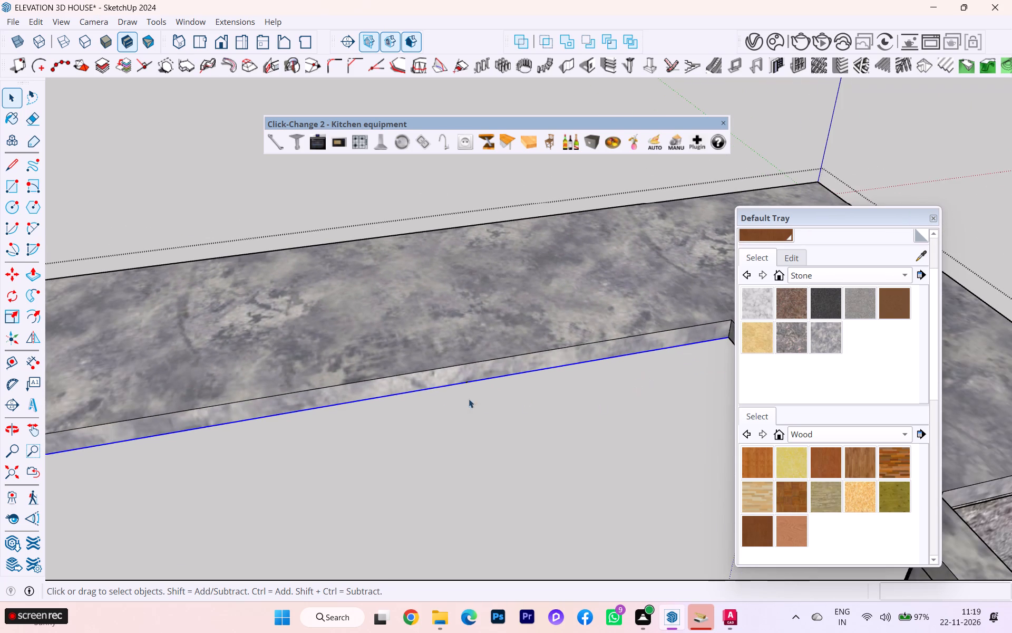
pyautogui.press('m')
pyautogui.press('Return')
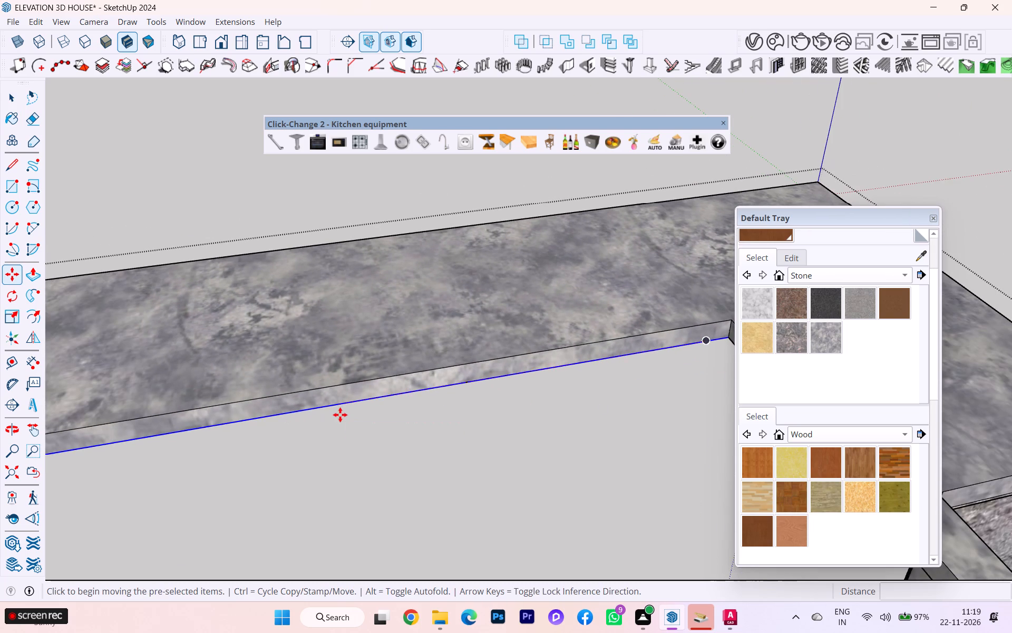
pyautogui.scroll(1, 340, 415)
pyautogui.scroll(-1, 390, 414)
pyautogui.scroll(1, 400, 414)
pyautogui.scroll(-1, 409, 415)
pyautogui.moveTo(415, 411); pyautogui.dragTo(476, 362, button='middle')
pyautogui.scroll(-5, 513, 342)
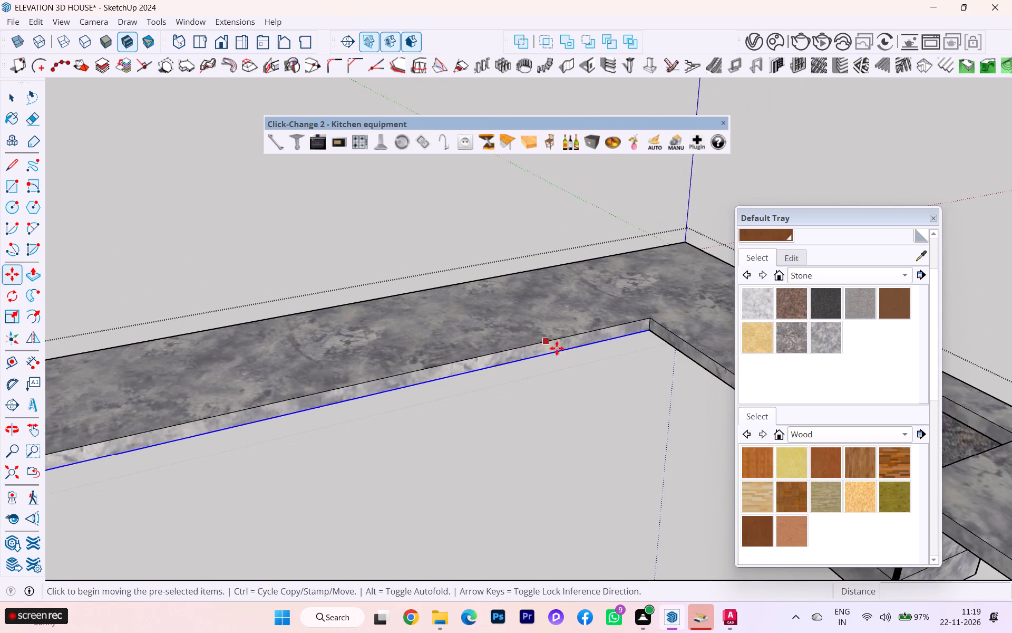
pyautogui.scroll(-2, 557, 348)
pyautogui.scroll(1, 561, 351)
pyautogui.scroll(-2, 562, 351)
pyautogui.moveTo(529, 363); pyautogui.dragTo(533, 342, button='middle')
pyautogui.scroll(10, 229, 416)
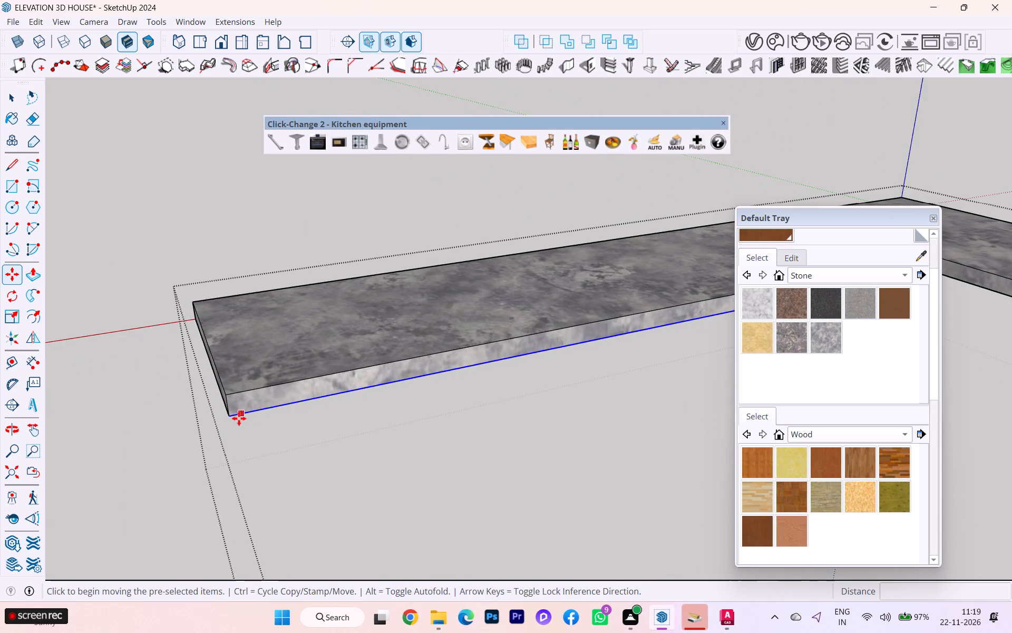
pyautogui.click(228, 422)
pyautogui.scroll(4, 223, 409)
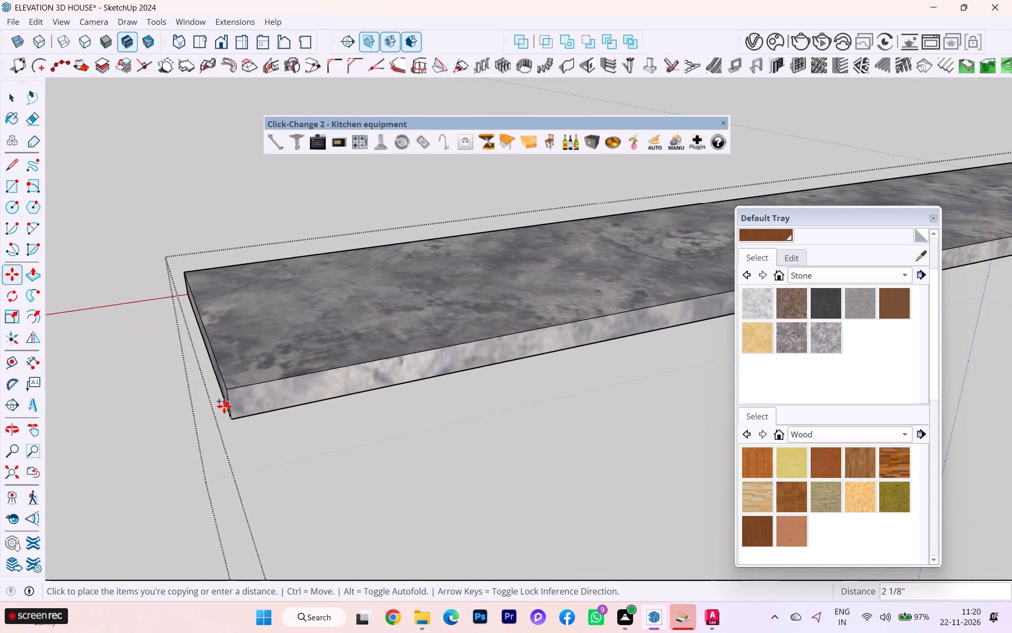
pyautogui.scroll(16, 225, 406)
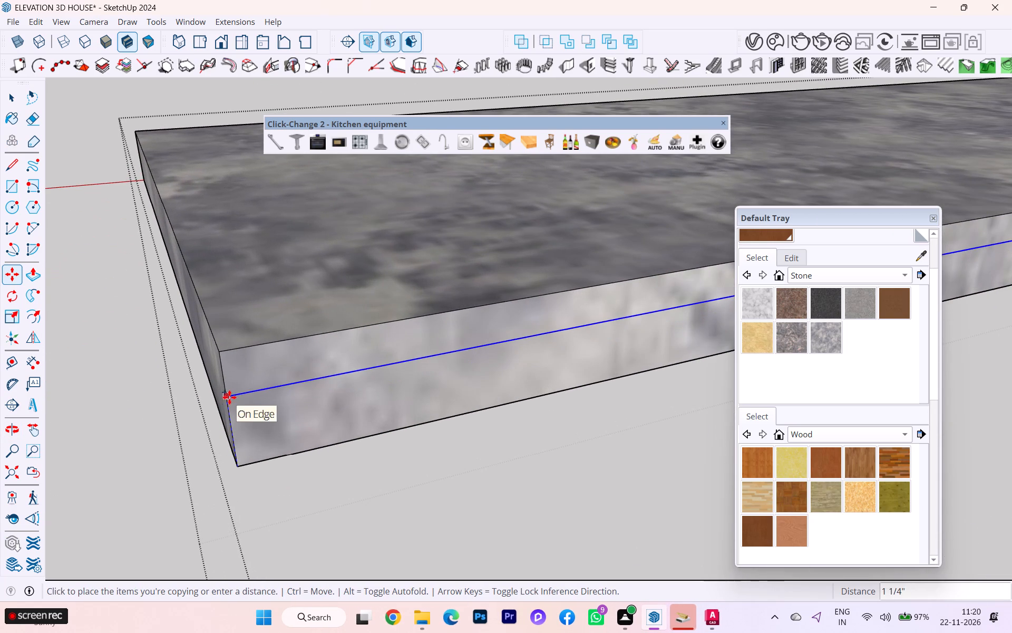
pyautogui.click(229, 406)
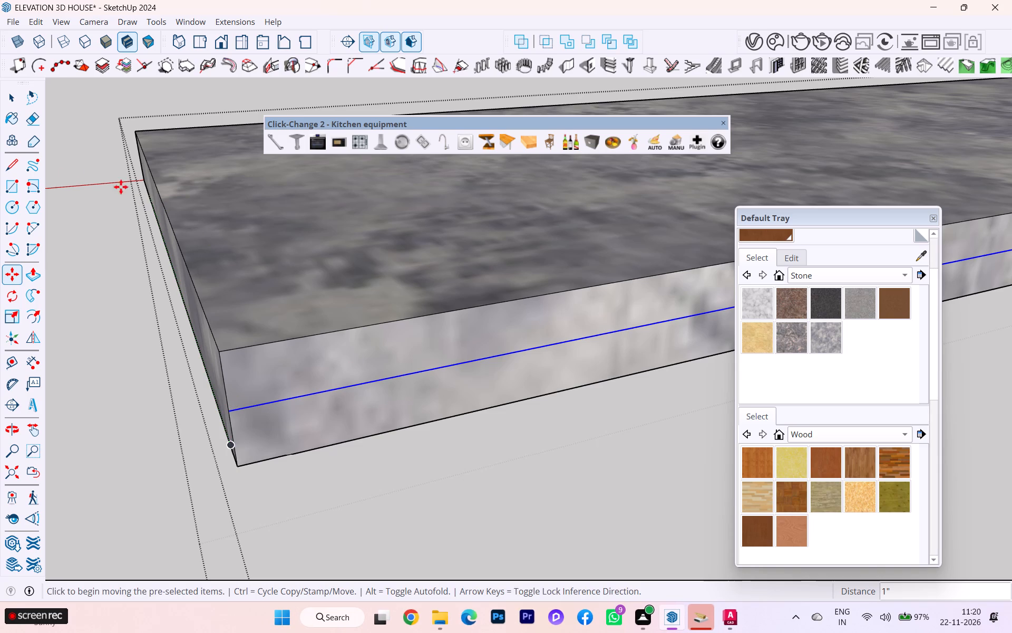
# Examine the copied line along the countertop's front face, checking whether it divides the face into two strips.
pyautogui.click(13, 91)
pyautogui.click(280, 443)
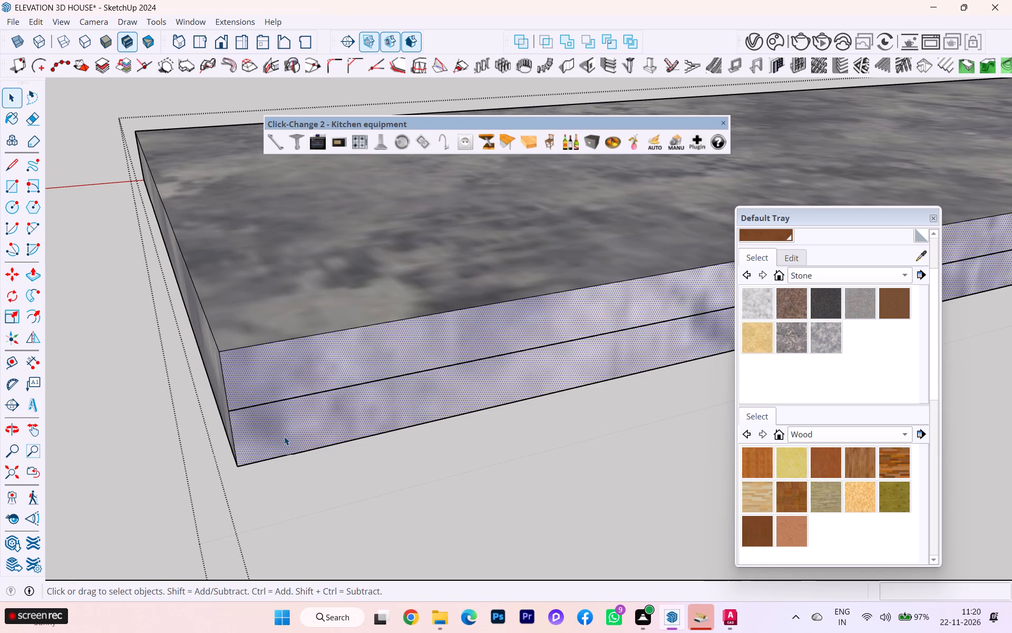
pyautogui.click(285, 435)
pyautogui.click(285, 435)
pyautogui.click(285, 432)
pyautogui.scroll(-4, 280, 431)
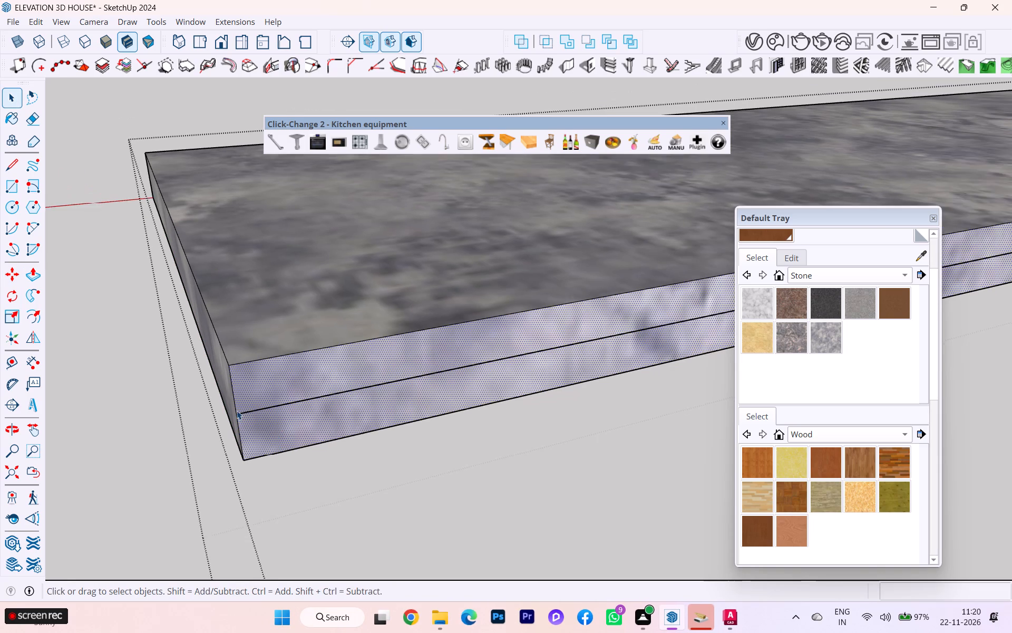
pyautogui.scroll(-4, 237, 410)
pyautogui.moveTo(336, 381); pyautogui.dragTo(499, 380, button='middle')
pyautogui.scroll(5, 240, 440)
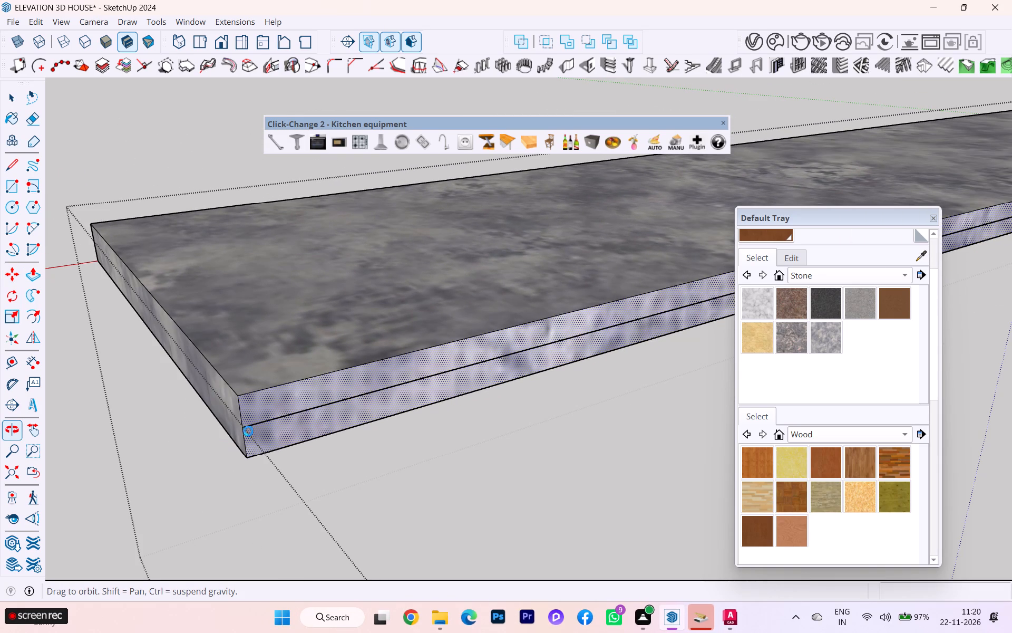
pyautogui.scroll(8, 271, 431)
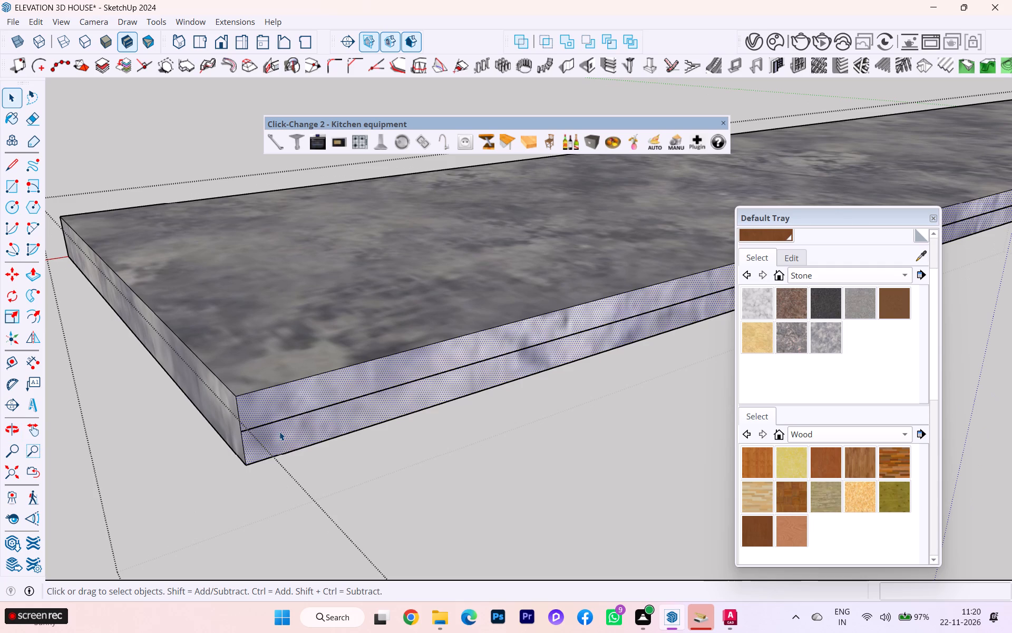
pyautogui.scroll(4, 276, 439)
pyautogui.click(280, 443)
pyautogui.doubleClick(294, 440)
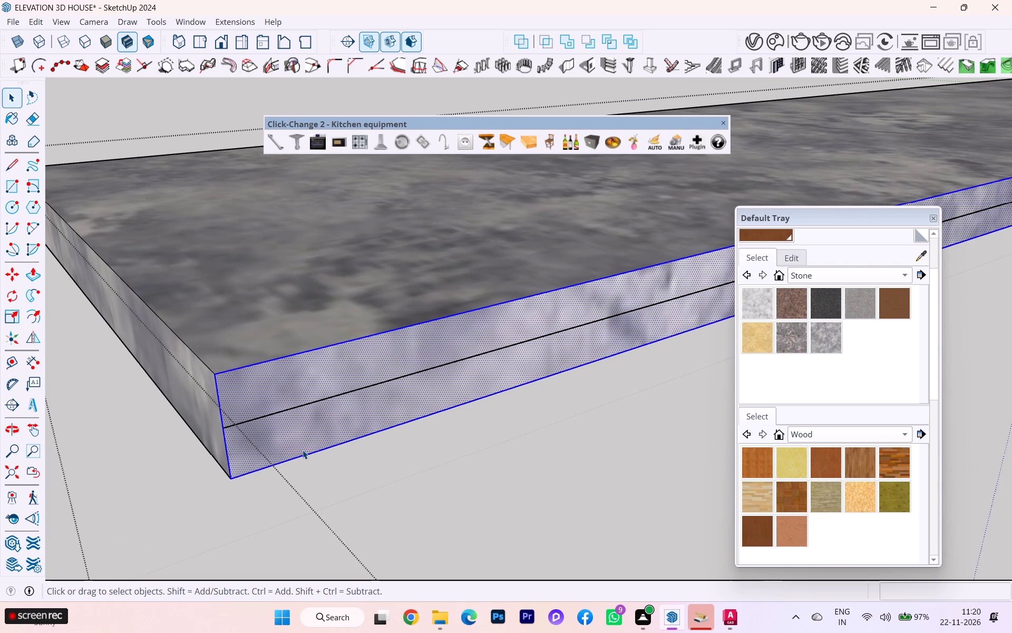
pyautogui.click(303, 450)
pyautogui.scroll(-5, 210, 424)
pyautogui.scroll(2, 195, 428)
pyautogui.scroll(-5, 193, 428)
pyautogui.scroll(4, 145, 415)
pyautogui.scroll(-7, 147, 415)
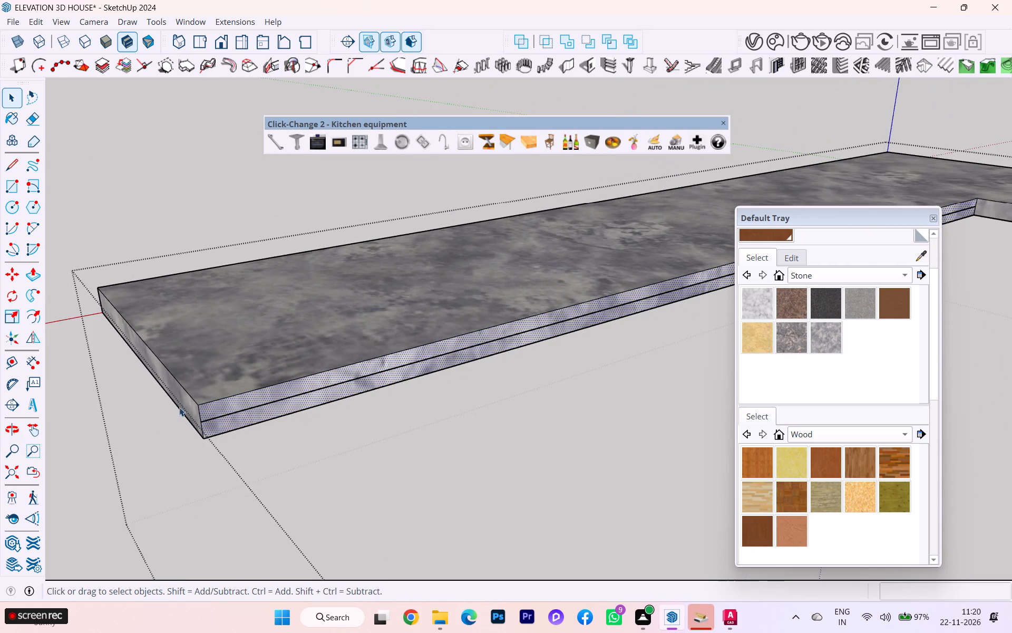
pyautogui.scroll(-4, 179, 407)
pyautogui.scroll(1, 180, 407)
pyautogui.scroll(-1, 182, 407)
pyautogui.scroll(7, 550, 266)
pyautogui.scroll(-1, 653, 307)
pyautogui.scroll(6, 654, 308)
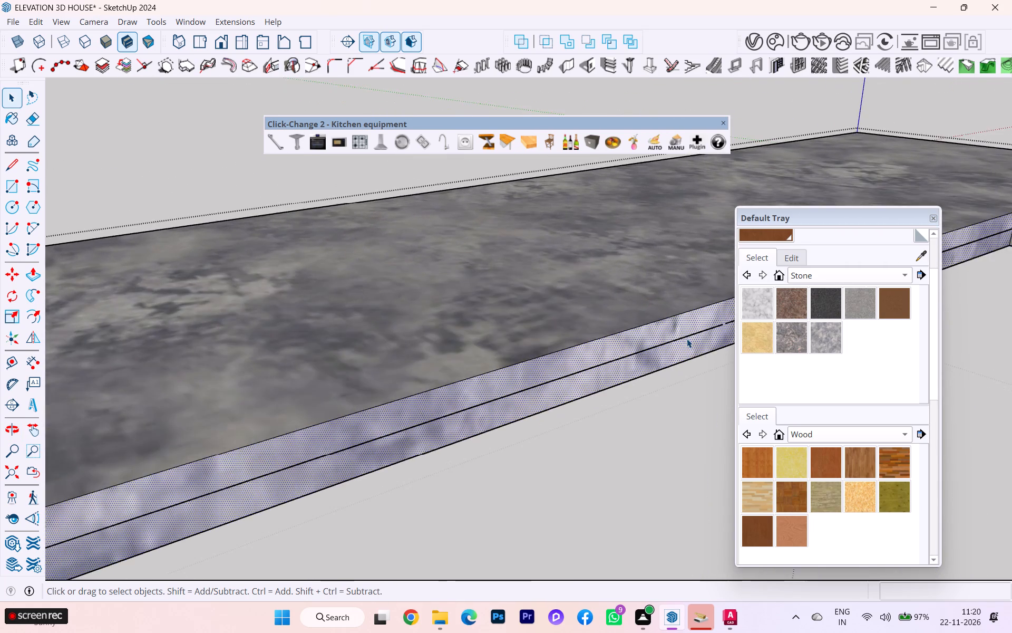
pyautogui.scroll(-1, 705, 328)
pyautogui.scroll(2, 705, 328)
pyautogui.scroll(-1, 705, 328)
pyautogui.scroll(2, 705, 328)
pyautogui.moveTo(700, 329); pyautogui.dragTo(503, 304, button='middle')
pyautogui.scroll(-2, 658, 344)
pyautogui.scroll(1, 645, 347)
pyautogui.scroll(-4, 608, 349)
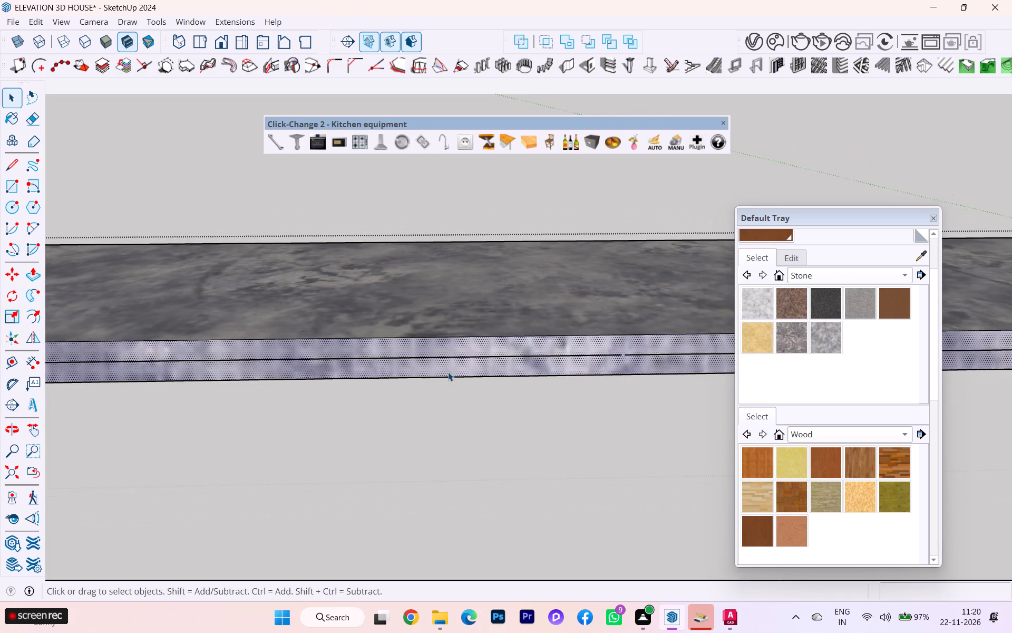
pyautogui.scroll(3, 526, 386)
pyautogui.scroll(-2, 605, 382)
pyautogui.scroll(6, 605, 382)
pyautogui.scroll(-1, 684, 327)
pyautogui.moveTo(675, 330); pyautogui.dragTo(534, 326, button='middle')
pyautogui.scroll(-3, 534, 326)
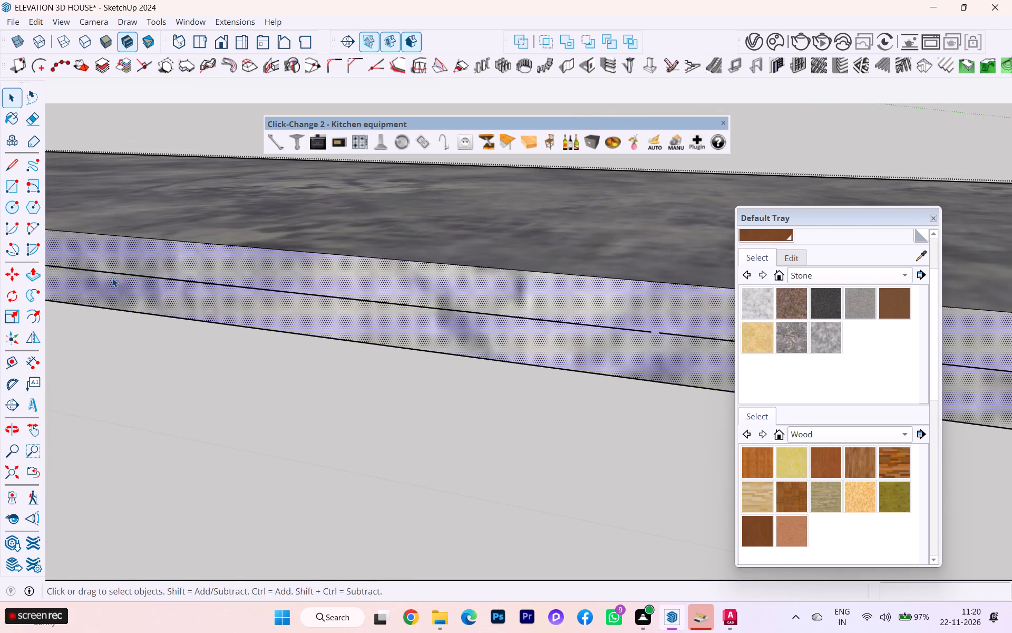
# Draw a short line bridging the gap in the copied line on the countertop's front face.
pyautogui.click(8, 167)
pyautogui.scroll(-1, 527, 387)
pyautogui.scroll(3, 567, 386)
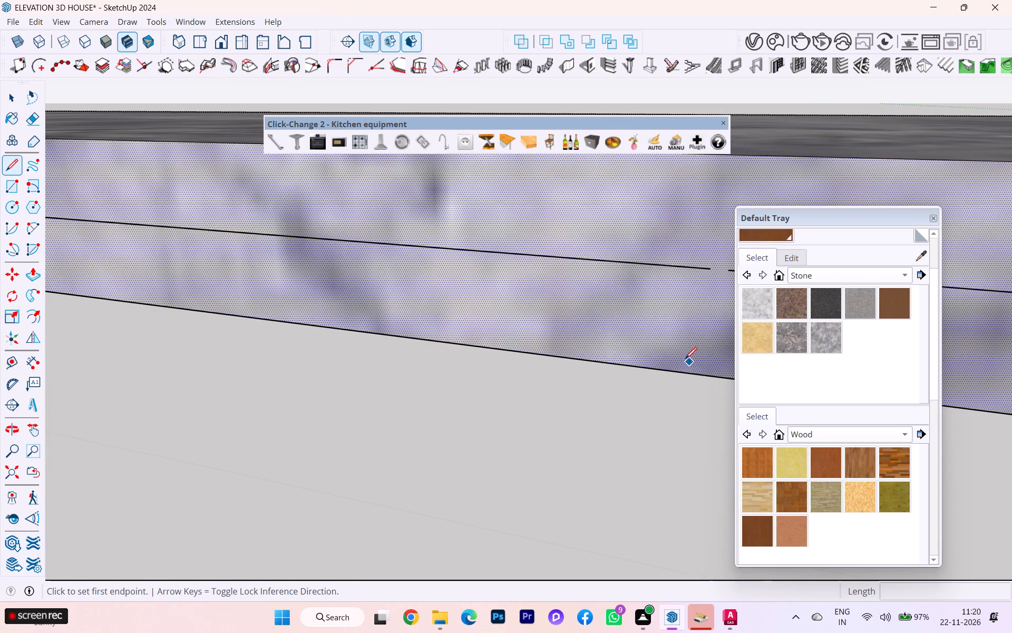
pyautogui.scroll(-2, 294, 291)
pyautogui.scroll(3, 660, 276)
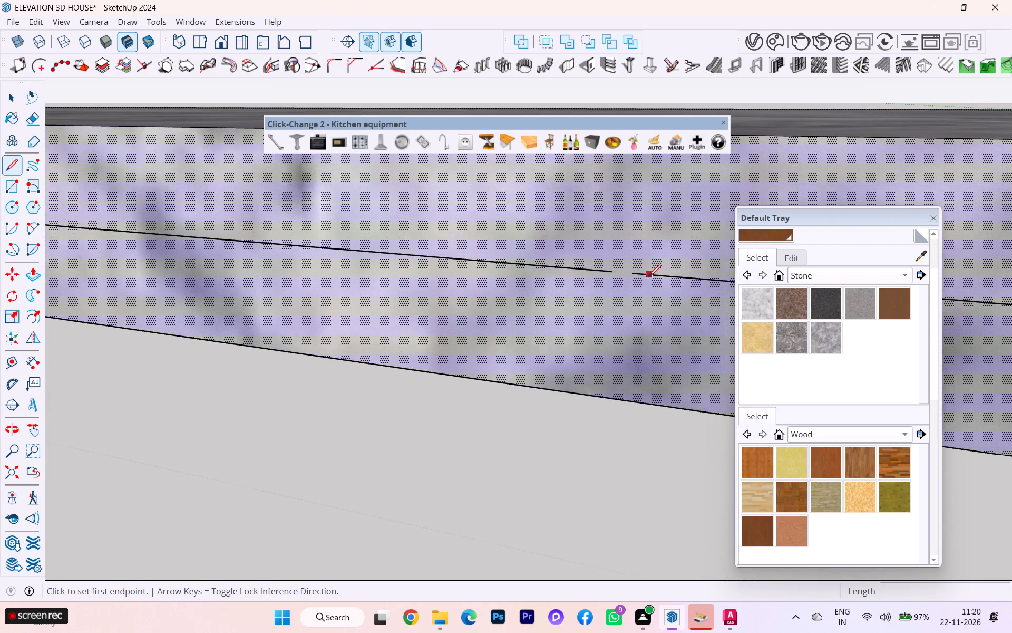
pyautogui.scroll(5, 649, 276)
pyautogui.click(605, 275)
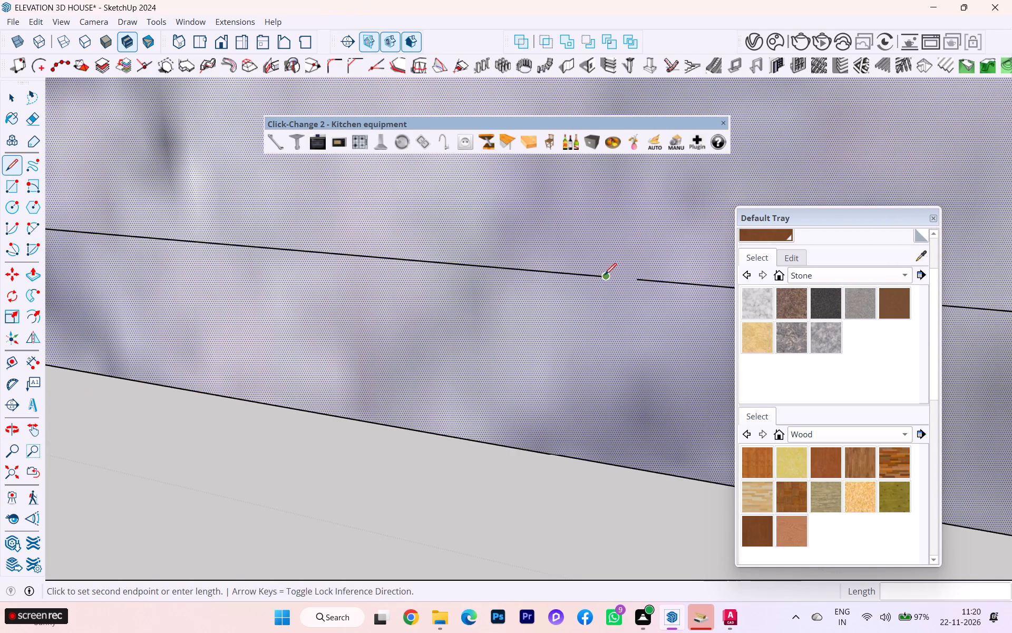
pyautogui.click(637, 277)
# Examine the countertop's hob-side front face, checking whether the bridged line divides it into two strips along its full length.
pyautogui.scroll(-3, 557, 298)
pyautogui.scroll(-4, 508, 306)
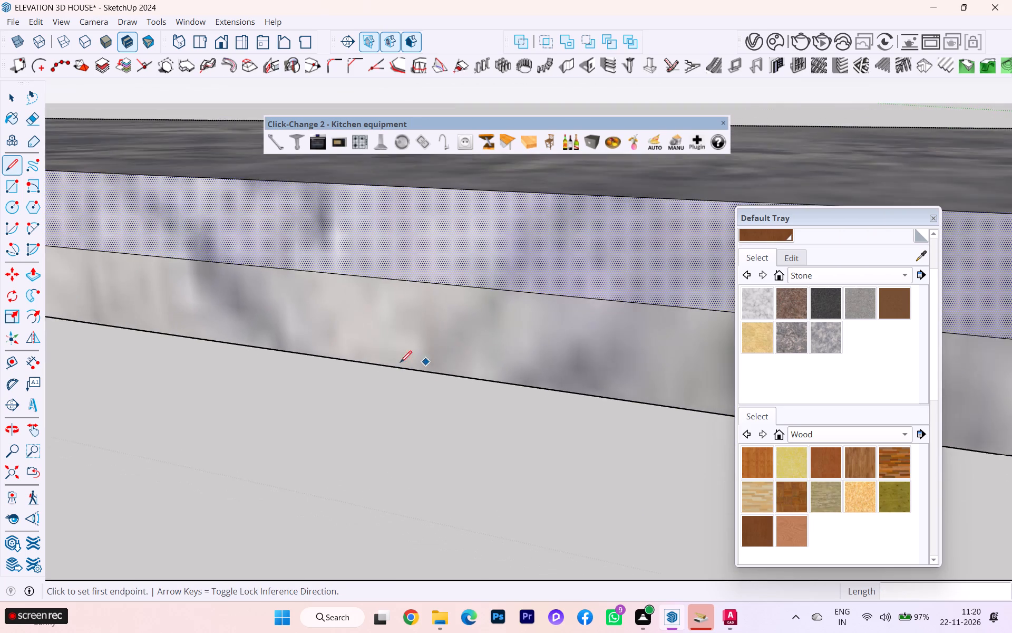
pyautogui.scroll(-4, 372, 337)
pyautogui.scroll(3, 373, 337)
pyautogui.scroll(-2, 373, 337)
pyautogui.scroll(1, 378, 337)
pyautogui.scroll(-4, 377, 338)
pyautogui.scroll(3, 423, 339)
pyautogui.scroll(-1, 490, 331)
pyautogui.scroll(2, 490, 331)
pyautogui.scroll(-2, 490, 331)
pyautogui.scroll(1, 490, 331)
pyautogui.scroll(-3, 490, 331)
pyautogui.scroll(1, 490, 331)
pyautogui.scroll(-4, 495, 329)
pyautogui.scroll(1, 495, 329)
pyautogui.scroll(-3, 495, 329)
pyautogui.scroll(2, 496, 329)
pyautogui.scroll(-1, 500, 331)
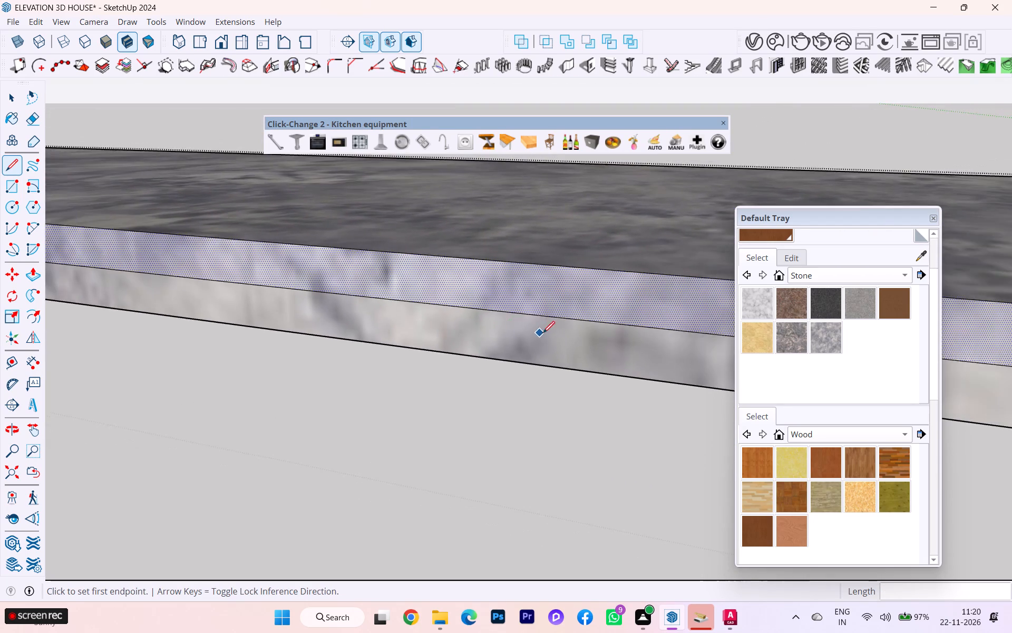
pyautogui.scroll(-1, 543, 333)
pyautogui.scroll(1, 543, 333)
pyautogui.scroll(-2, 543, 333)
pyautogui.scroll(1, 544, 341)
pyautogui.scroll(-6, 545, 342)
pyautogui.scroll(-2, 406, 342)
pyautogui.scroll(5, 405, 342)
pyautogui.scroll(-12, 405, 342)
pyautogui.scroll(1, 401, 343)
pyautogui.moveTo(403, 344); pyautogui.dragTo(483, 356, button='middle')
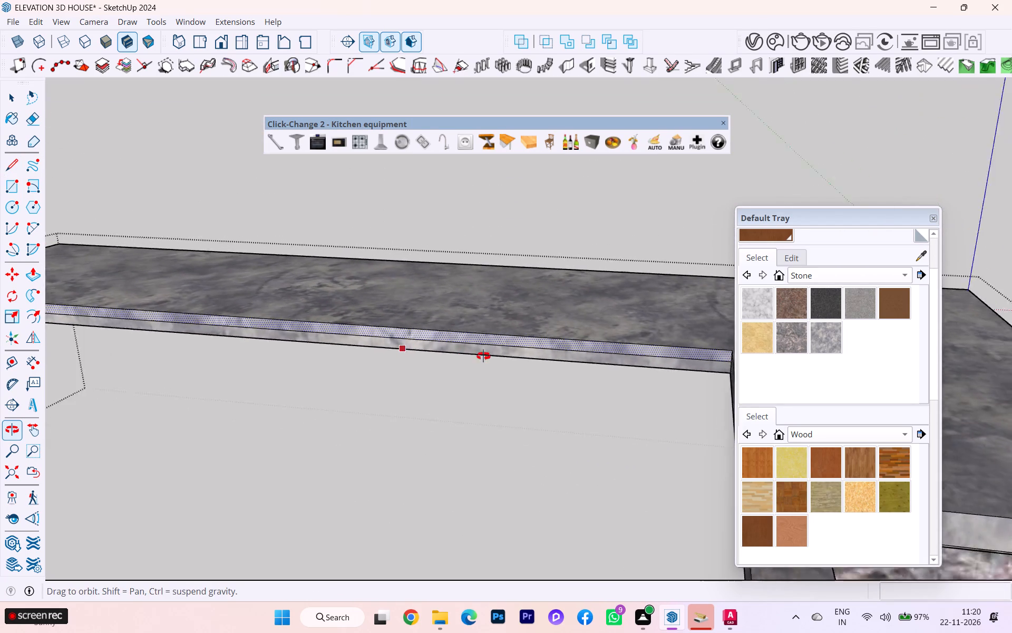
pyautogui.moveTo(483, 356); pyautogui.dragTo(605, 364, button='middle')
pyautogui.scroll(-4, 614, 357)
pyautogui.scroll(1, 614, 357)
pyautogui.scroll(-2, 468, 341)
pyautogui.scroll(2, 468, 341)
pyautogui.scroll(-5, 468, 341)
pyautogui.scroll(1, 397, 358)
pyautogui.scroll(-2, 392, 358)
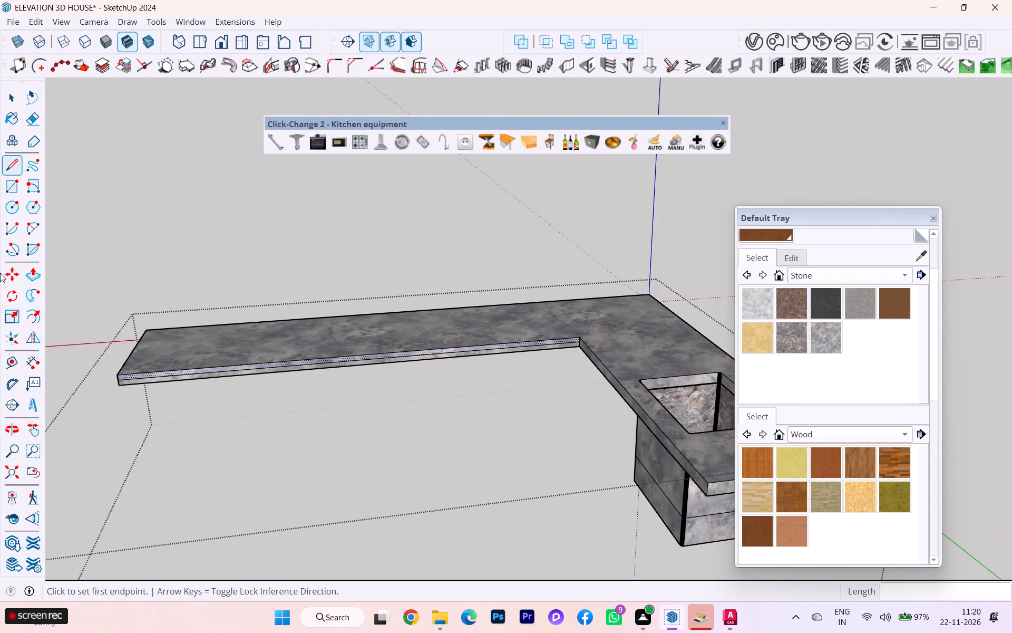
# Recess the lower strip of the countertop's hob-side front face to the 3/4" limit, entering a distance of 3", and exit the countertop group.
pyautogui.click(8, 88)
pyautogui.scroll(6, 210, 399)
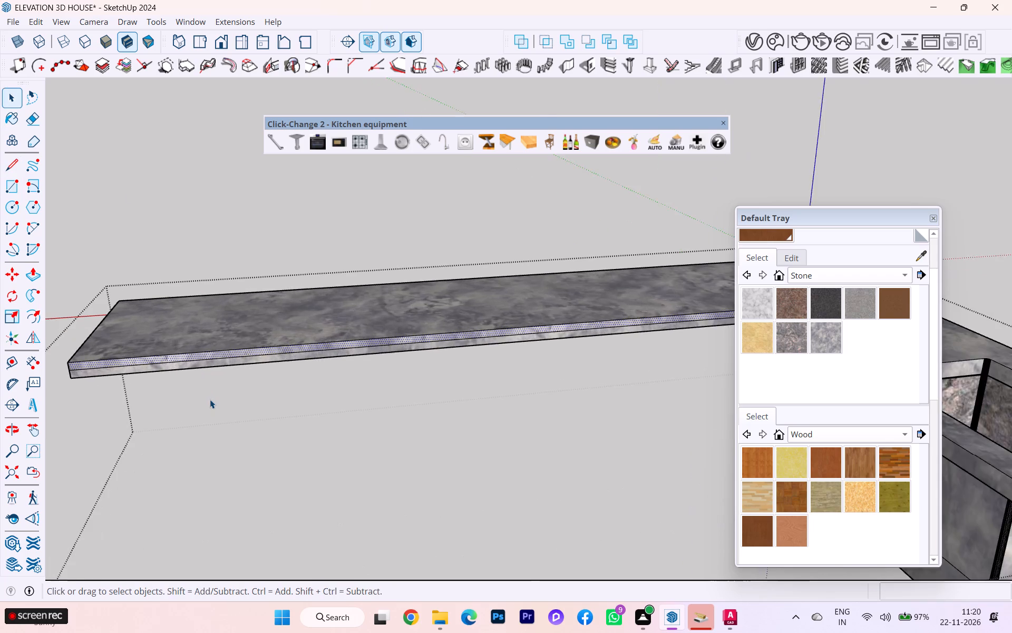
pyautogui.scroll(5, 210, 399)
pyautogui.click(222, 351)
pyautogui.scroll(-1, 245, 358)
pyautogui.moveTo(255, 357); pyautogui.dragTo(501, 319, button='middle')
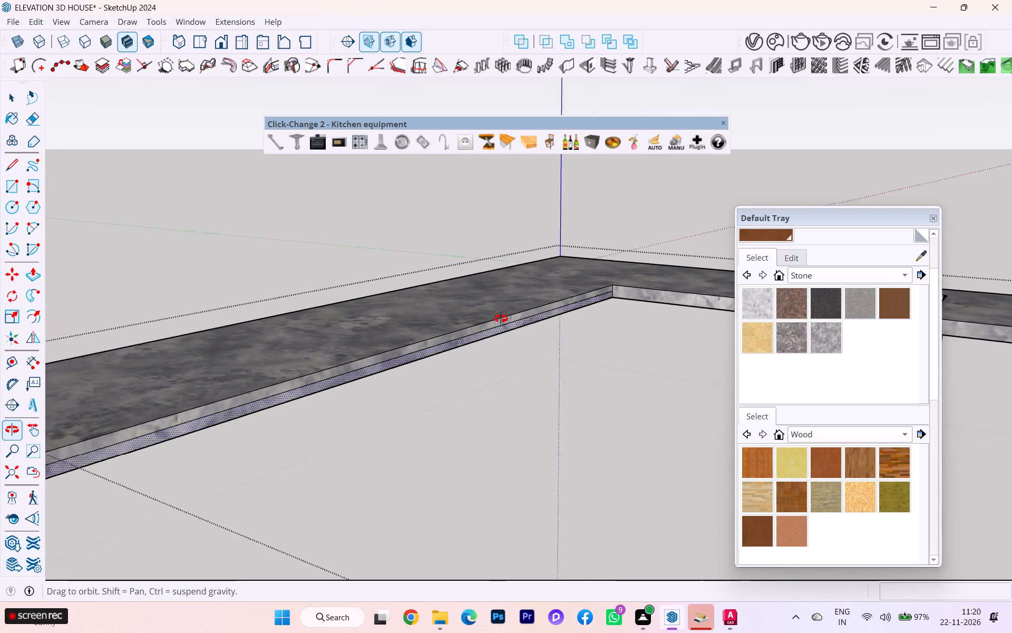
pyautogui.moveTo(501, 319); pyautogui.dragTo(513, 315, button='middle')
pyautogui.scroll(-4, 612, 285)
pyautogui.scroll(3, 308, 430)
pyautogui.scroll(3, 377, 351)
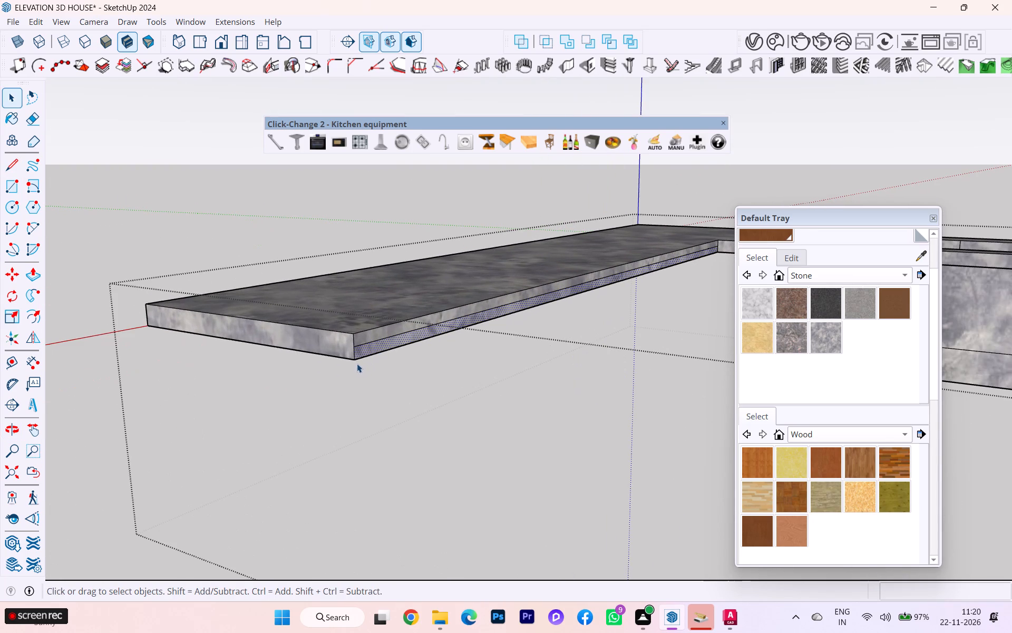
pyautogui.press('p')
pyautogui.click(358, 357)
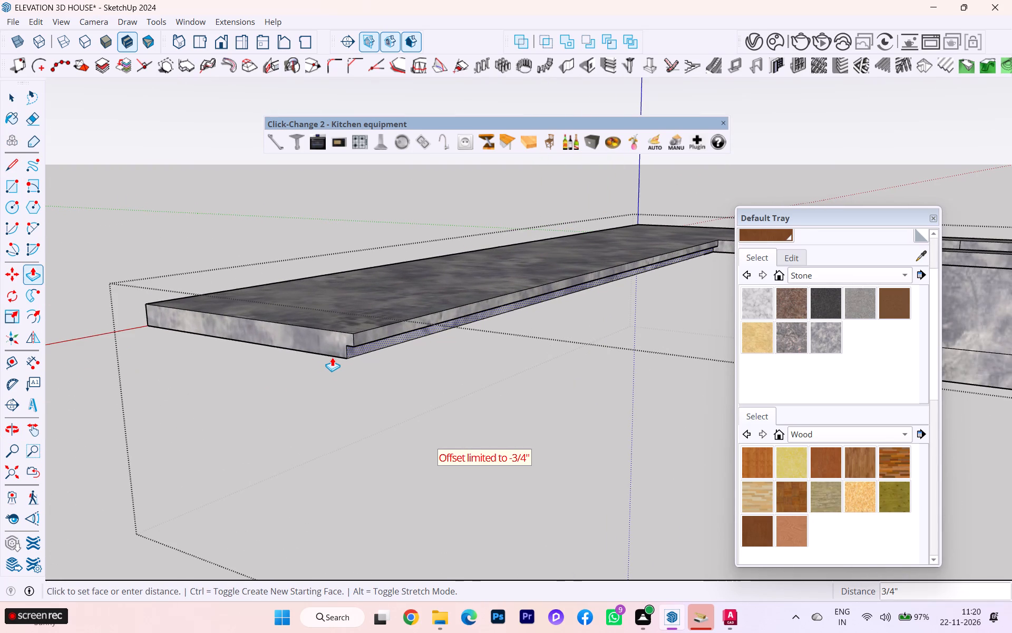
pyautogui.press('3')
pyautogui.press('Return')
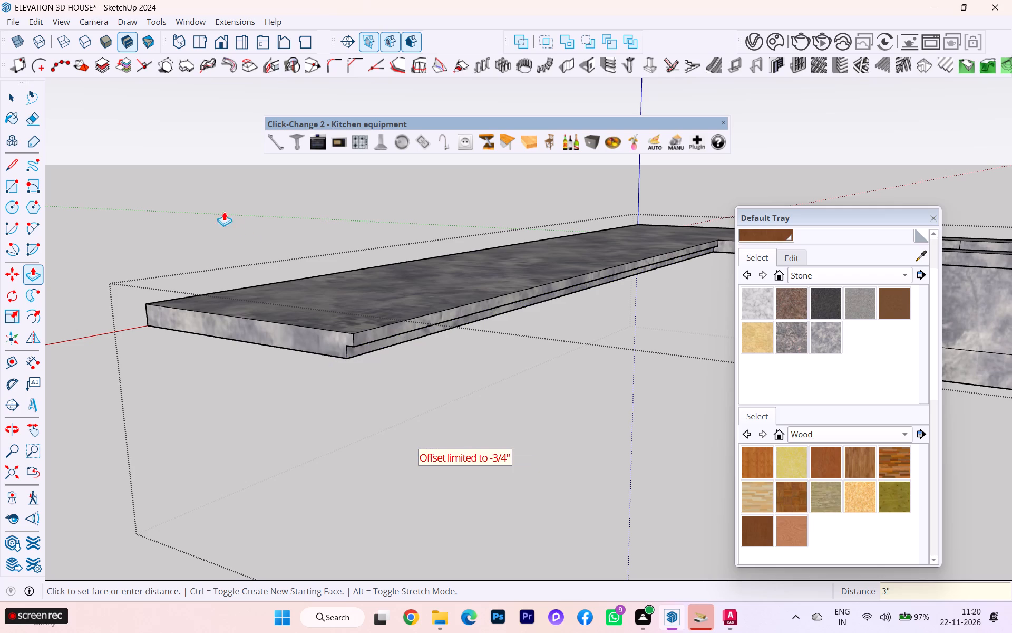
pyautogui.click(15, 108)
pyautogui.click(171, 191)
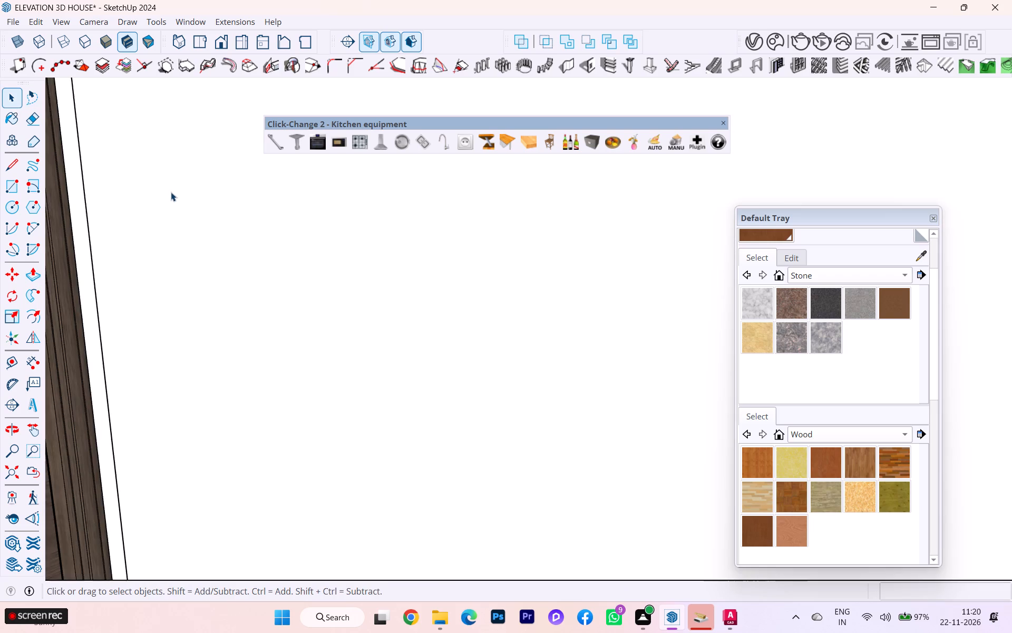
# Go back to the kitchen via the whole-model view and examine the countertop's front edges on the hob and sink sides.
pyautogui.scroll(-5, 171, 201)
pyautogui.scroll(-3, 255, 386)
pyautogui.click(16, 468)
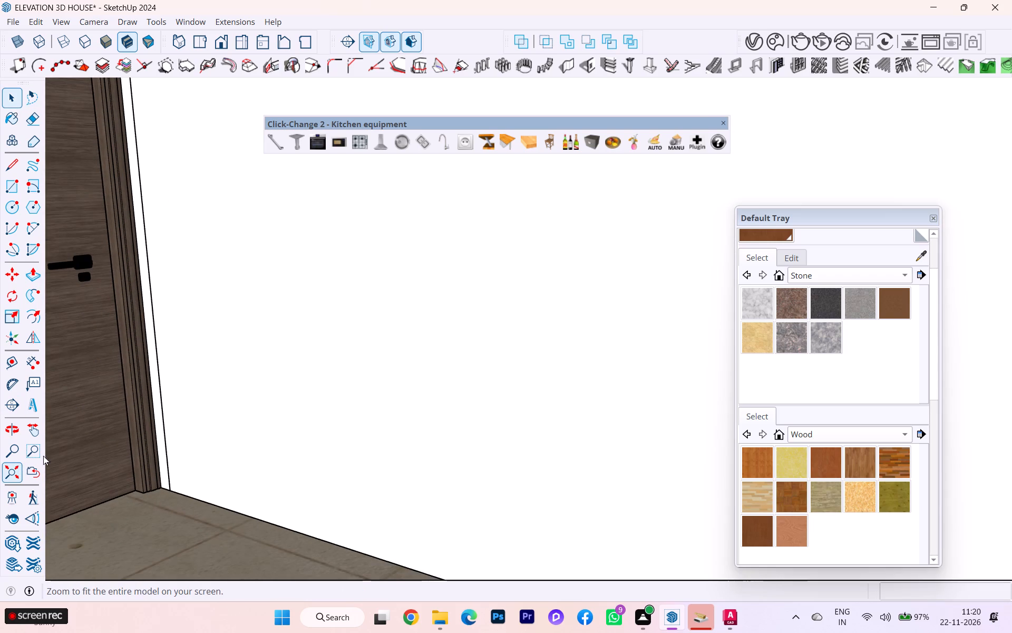
pyautogui.scroll(-4, 142, 395)
pyautogui.scroll(1, 150, 394)
pyautogui.scroll(-5, 124, 400)
pyautogui.scroll(-3, 590, 187)
pyautogui.scroll(3, 591, 187)
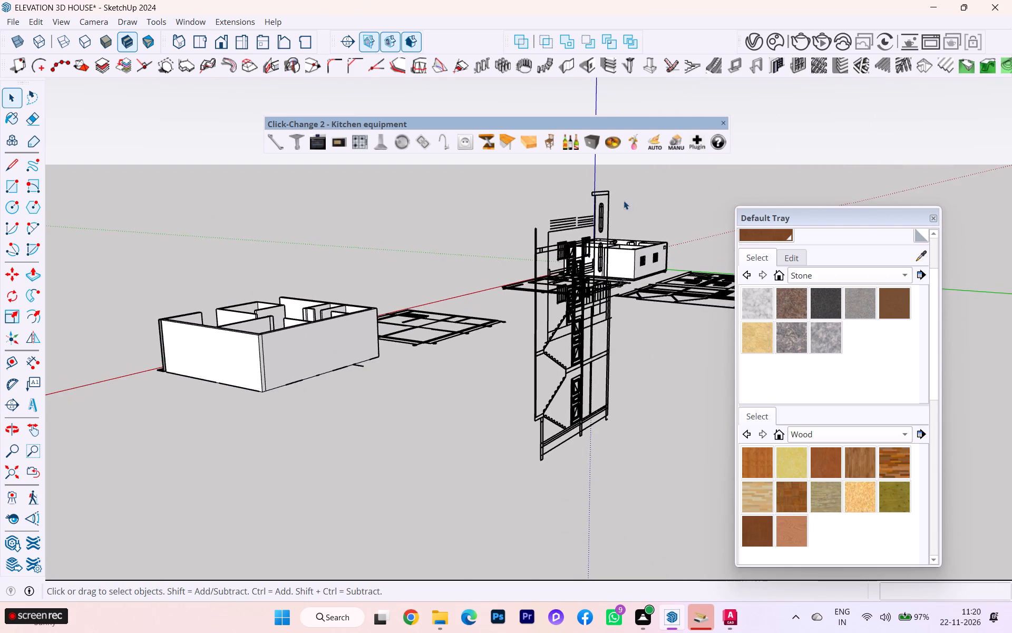
pyautogui.scroll(2, 624, 200)
pyautogui.scroll(-2, 640, 220)
pyautogui.scroll(8, 640, 222)
pyautogui.scroll(-1, 656, 213)
pyautogui.scroll(1, 656, 213)
pyautogui.scroll(-1, 656, 213)
pyautogui.scroll(2, 656, 213)
pyautogui.scroll(-3, 656, 213)
pyautogui.scroll(11, 656, 213)
pyautogui.moveTo(618, 269); pyautogui.dragTo(568, 363, button='middle')
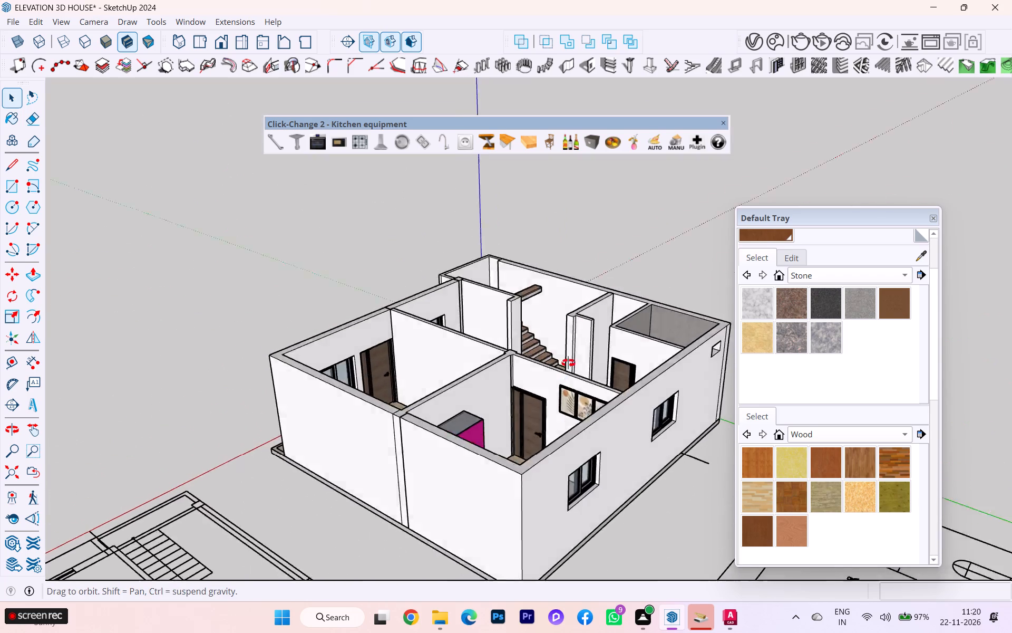
pyautogui.moveTo(568, 363); pyautogui.dragTo(551, 475, button='middle')
pyautogui.scroll(1, 512, 398)
pyautogui.scroll(-1, 512, 396)
pyautogui.scroll(7, 512, 394)
pyautogui.scroll(-1, 486, 319)
pyautogui.scroll(1, 485, 314)
pyautogui.scroll(12, 476, 218)
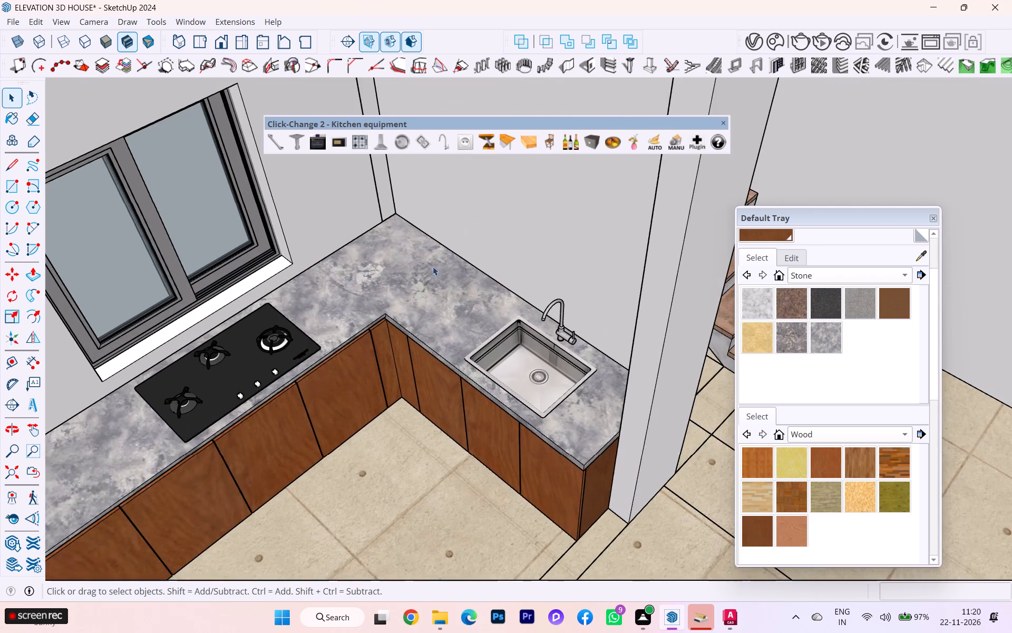
pyautogui.scroll(1, 409, 291)
pyautogui.scroll(-2, 407, 293)
pyautogui.scroll(2, 405, 295)
pyautogui.moveTo(378, 293); pyautogui.dragTo(262, 190, button='middle')
pyautogui.scroll(4, 318, 312)
pyautogui.scroll(-1, 318, 329)
pyautogui.scroll(3, 318, 330)
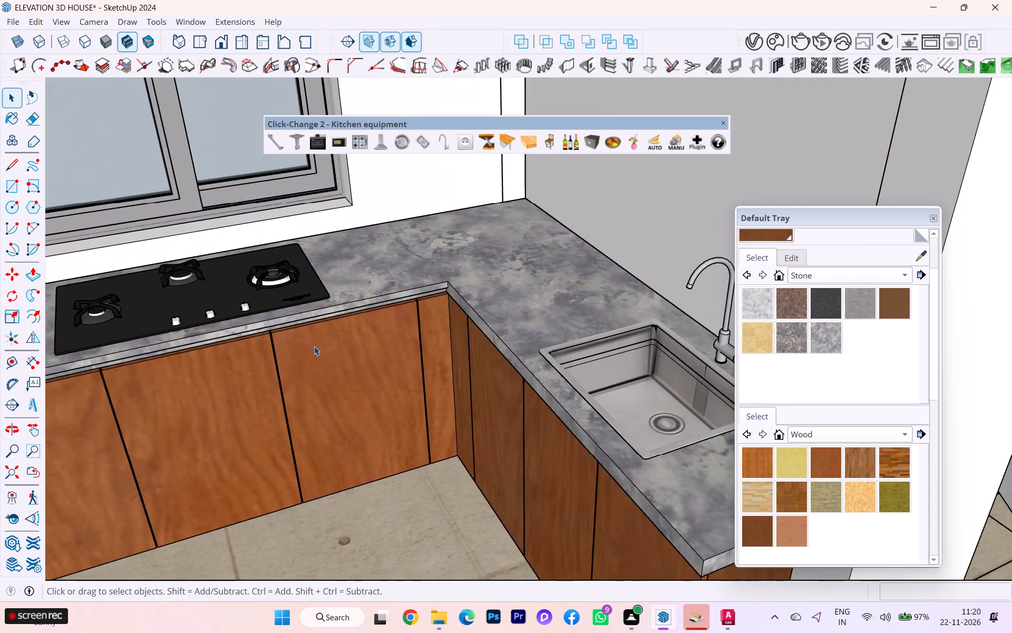
pyautogui.moveTo(326, 341); pyautogui.dragTo(435, 222, button='middle')
# Open the countertop group and copy the sink side's upper front edge 1" down onto the front face, meeting the hob-side recess line.
pyautogui.doubleClick(433, 337)
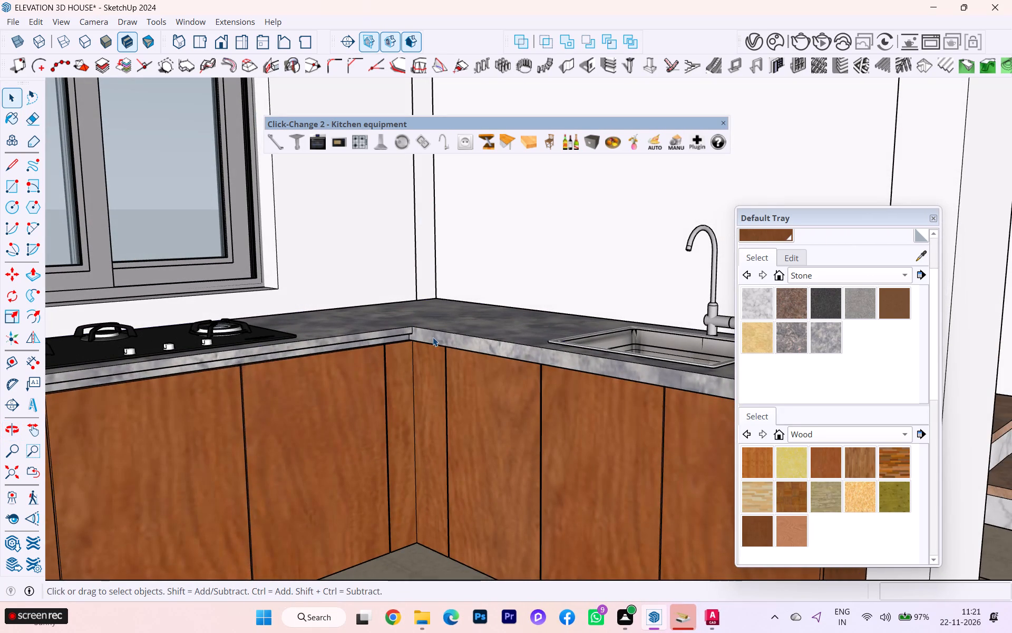
pyautogui.scroll(2, 428, 341)
pyautogui.click(425, 343)
pyautogui.scroll(2, 422, 348)
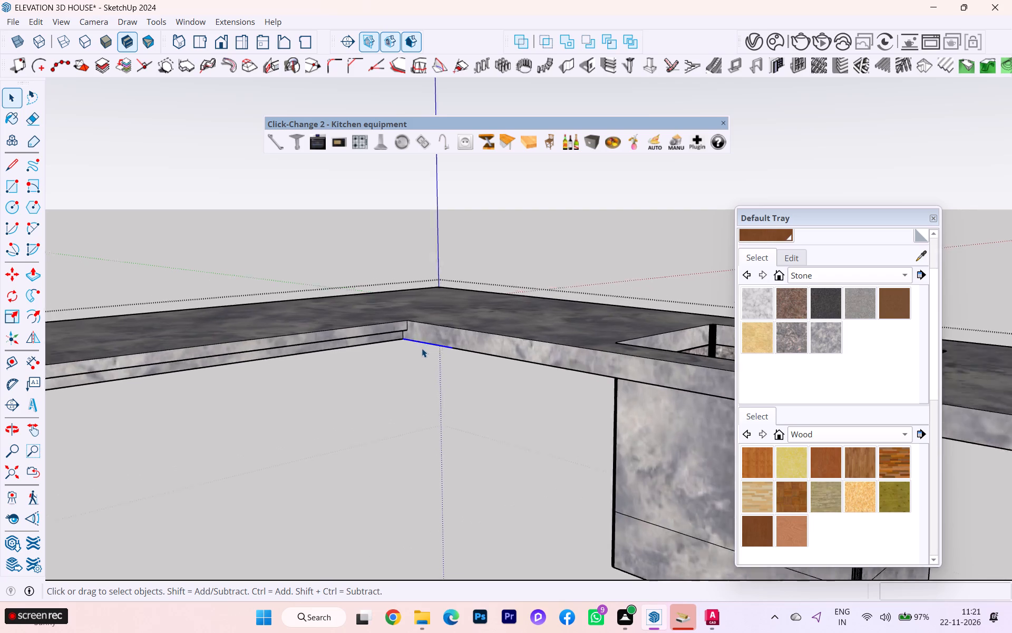
pyautogui.scroll(4, 422, 348)
pyautogui.scroll(-1, 425, 343)
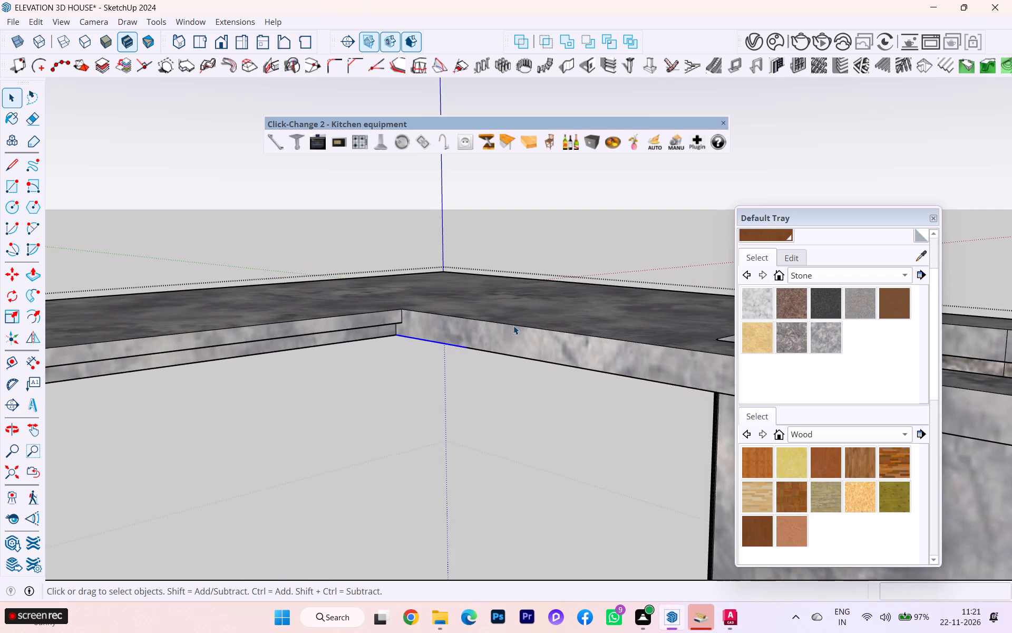
pyautogui.click(512, 327)
pyautogui.scroll(-1, 465, 305)
pyautogui.scroll(1, 465, 305)
pyautogui.scroll(-7, 465, 305)
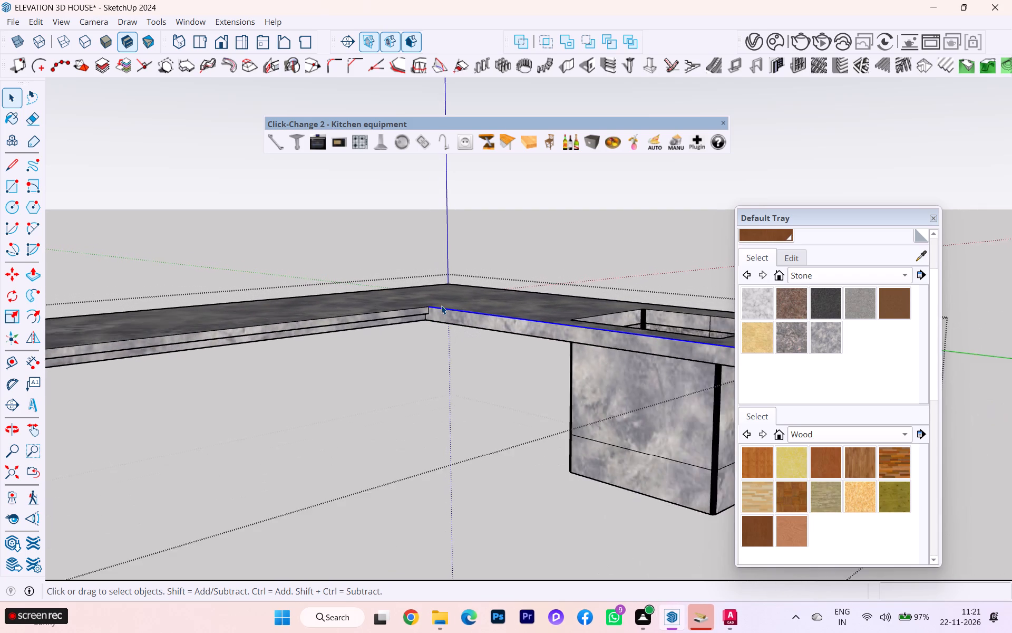
pyautogui.scroll(-1, 441, 305)
pyautogui.scroll(2, 435, 302)
pyautogui.press('m')
pyautogui.scroll(5, 432, 314)
pyautogui.scroll(-1, 432, 314)
pyautogui.scroll(1, 432, 314)
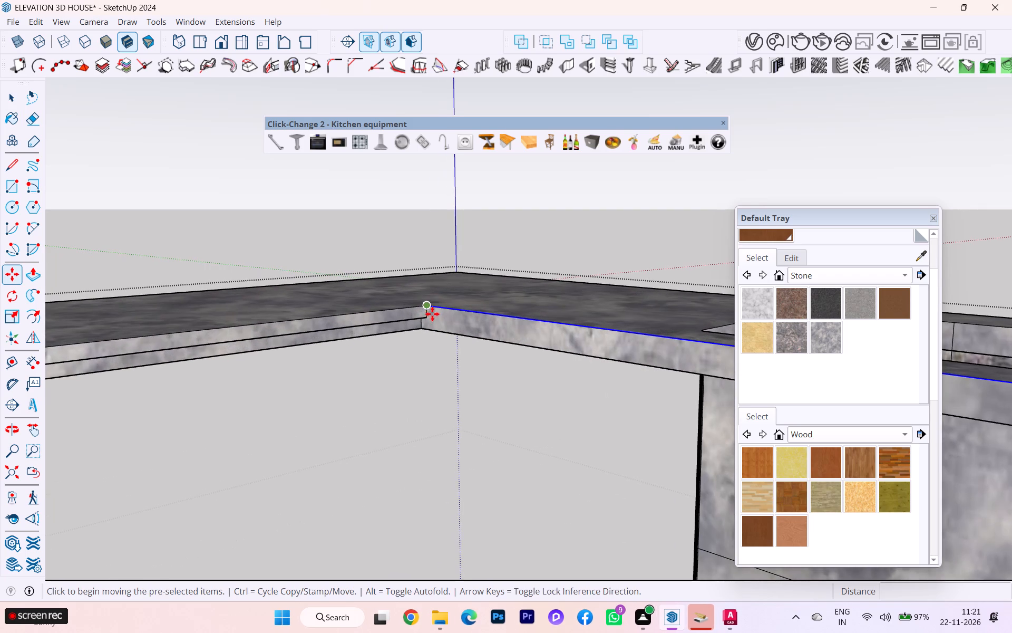
pyautogui.click(430, 303)
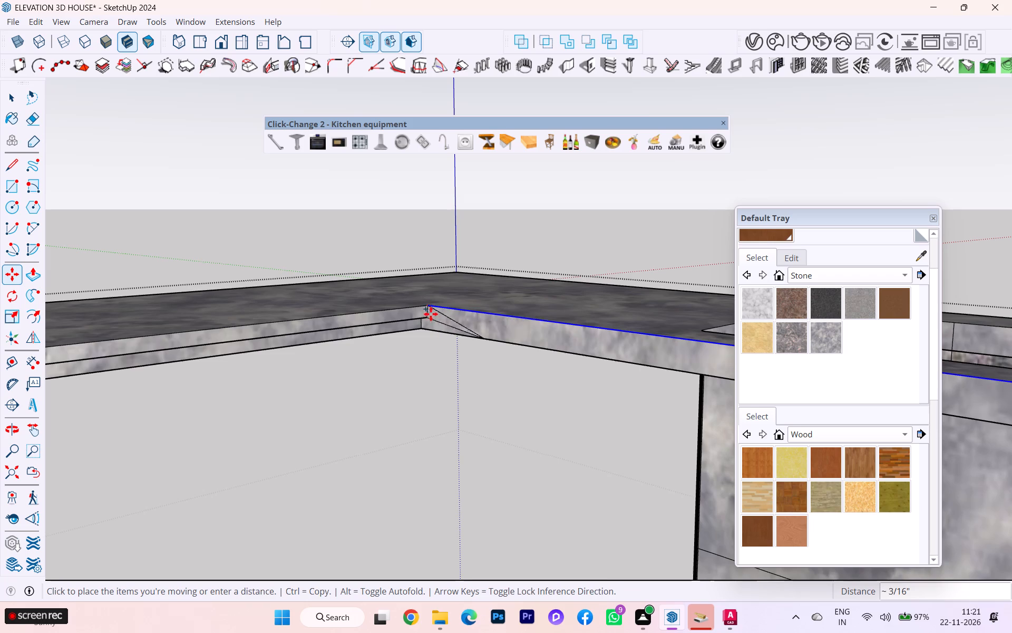
pyautogui.scroll(2, 431, 322)
pyautogui.scroll(-1, 431, 322)
pyautogui.scroll(8, 431, 322)
pyautogui.scroll(-1, 432, 320)
pyautogui.scroll(4, 432, 320)
pyautogui.scroll(-1, 432, 314)
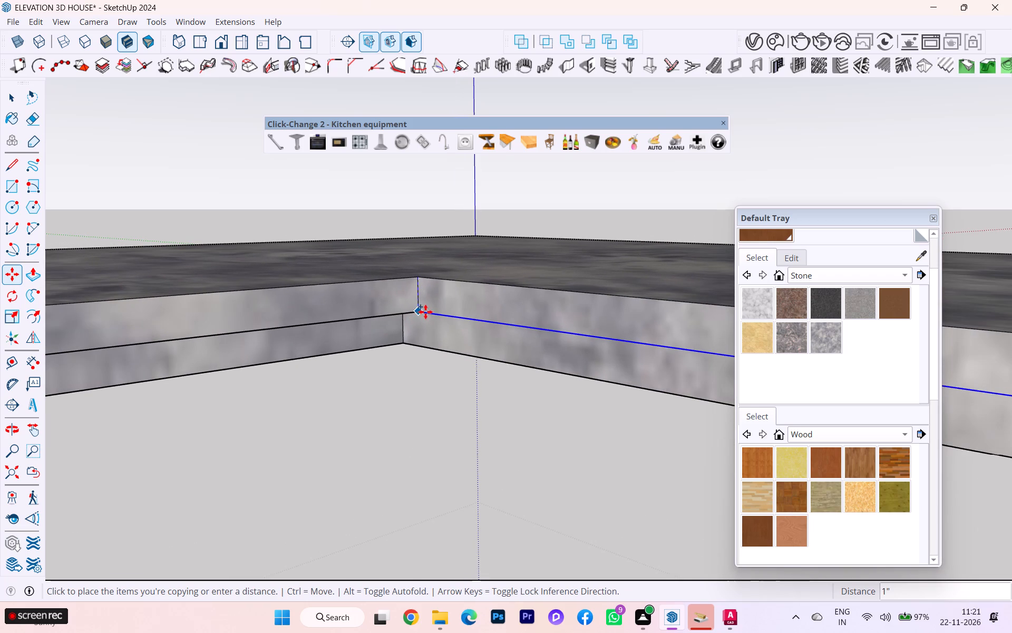
pyautogui.click(420, 312)
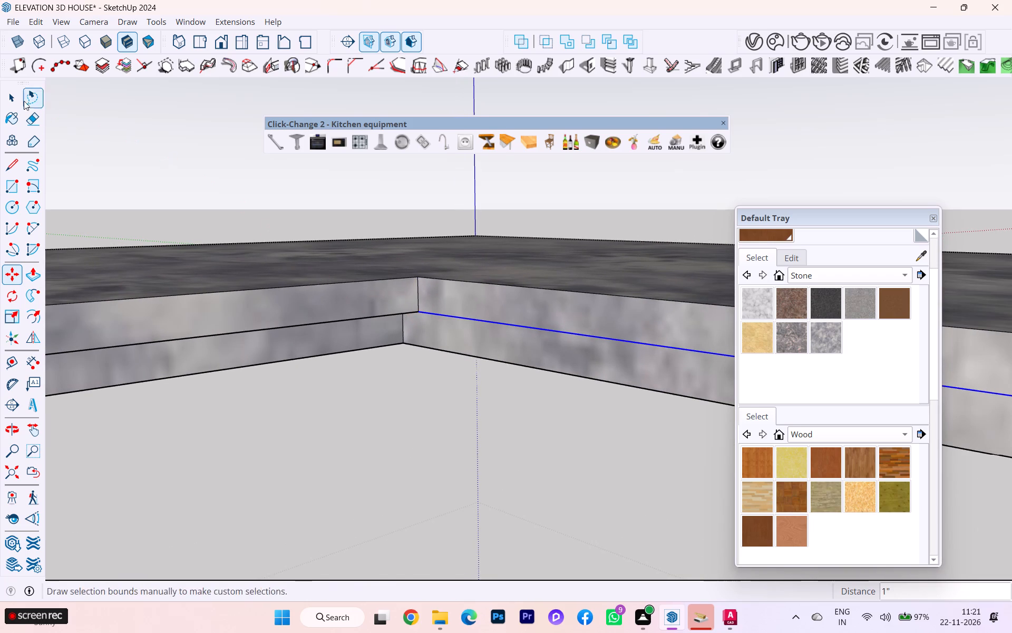
# Recess the lower strip of the countertop's sink-side front face to the 3/4" limit, entering a distance of 3", and exit the group.
pyautogui.click(5, 94)
pyautogui.click(473, 342)
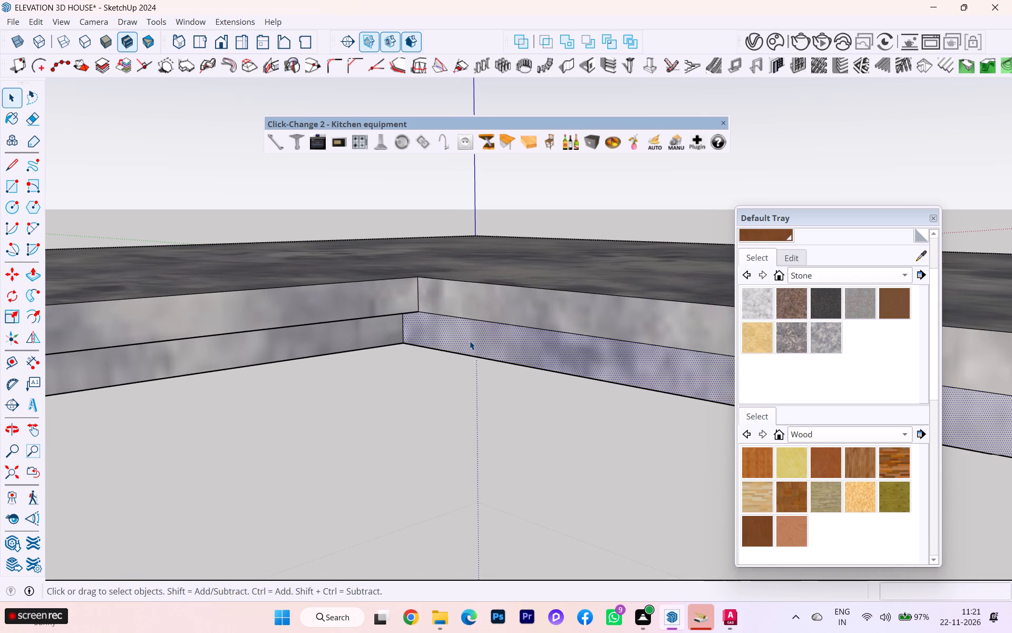
pyautogui.press('p')
pyautogui.click(469, 340)
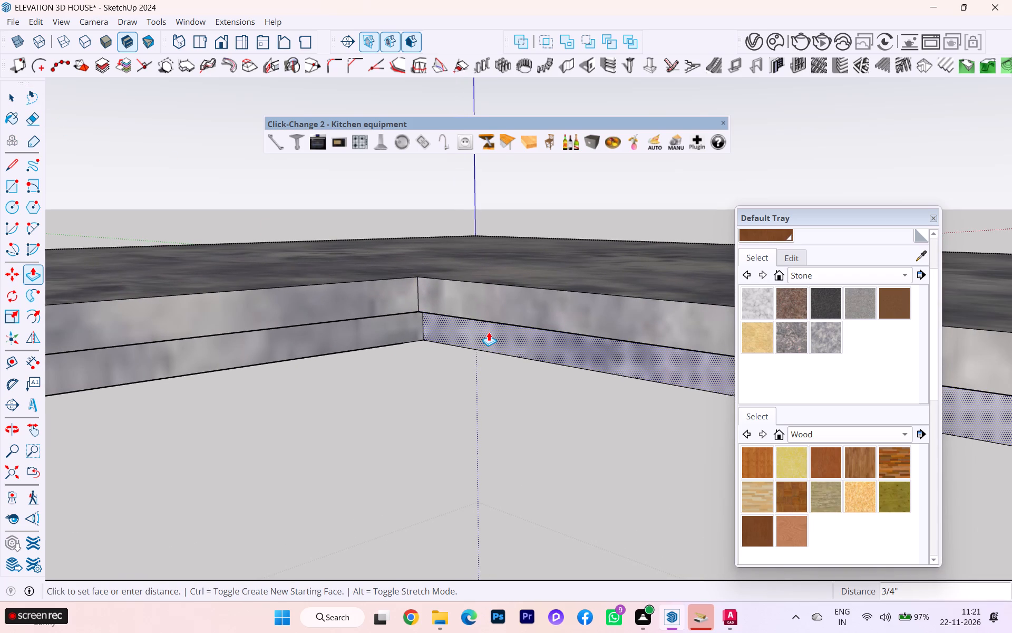
pyautogui.press('3')
pyautogui.press('Return')
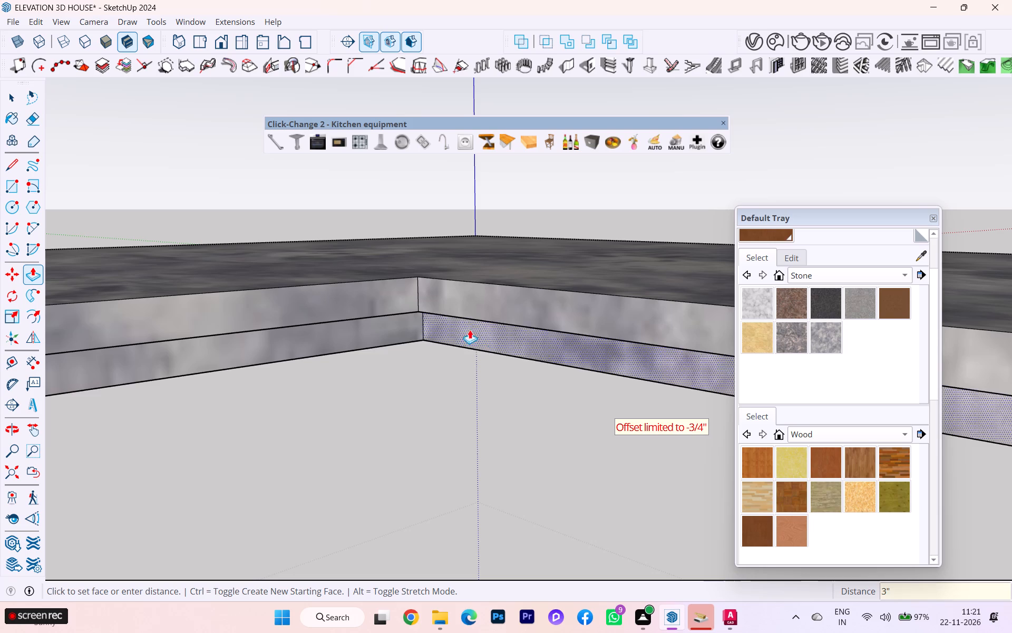
pyautogui.scroll(-5, 429, 298)
pyautogui.scroll(4, 518, 312)
pyautogui.scroll(-1, 518, 313)
pyautogui.scroll(-2, 440, 344)
pyautogui.scroll(1, 436, 344)
pyautogui.scroll(-6, 432, 344)
pyautogui.scroll(1, 406, 345)
pyautogui.scroll(-7, 406, 344)
pyautogui.scroll(1, 486, 342)
pyautogui.scroll(-3, 486, 342)
pyautogui.scroll(1, 487, 343)
pyautogui.moveTo(478, 348); pyautogui.dragTo(377, 366, button='middle')
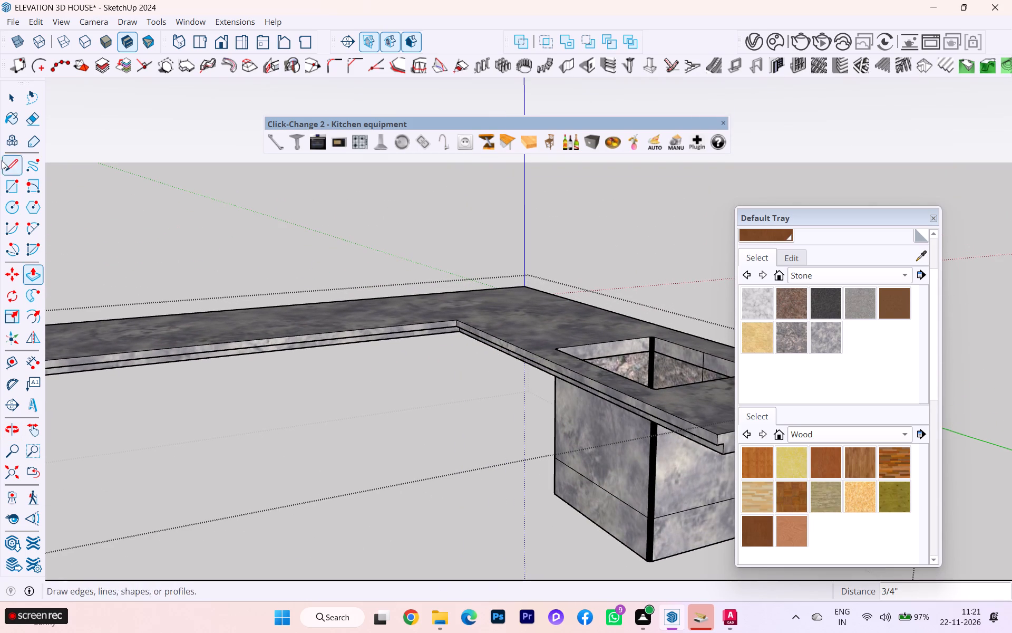
pyautogui.click(14, 92)
pyautogui.click(261, 188)
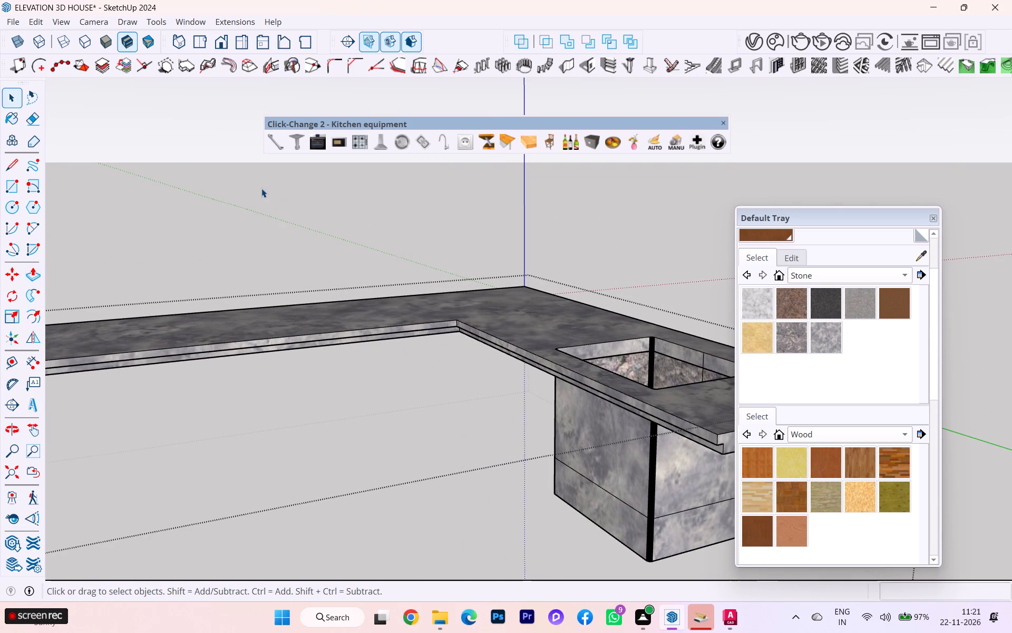
# Examine the recessed countertop edge around the sink, the inner corner and the hob side against the cabinets.
pyautogui.scroll(-1, 255, 195)
pyautogui.scroll(1, 256, 199)
pyautogui.scroll(-2, 257, 200)
pyautogui.scroll(11, 562, 337)
pyautogui.scroll(-2, 543, 365)
pyautogui.scroll(7, 543, 365)
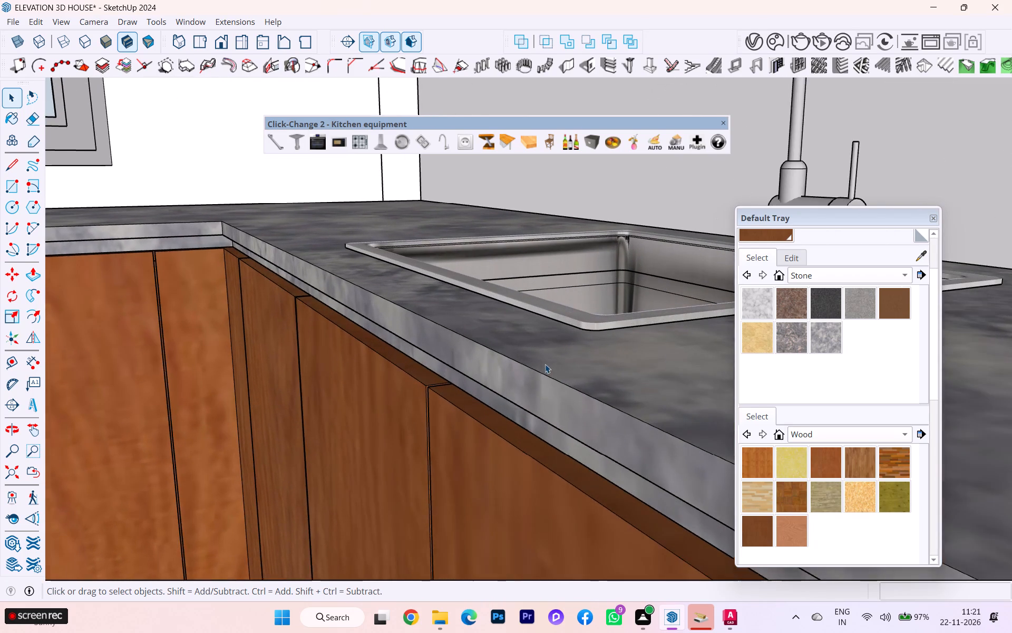
pyautogui.scroll(2, 571, 343)
pyautogui.scroll(-1, 575, 342)
pyautogui.scroll(2, 575, 342)
pyautogui.moveTo(579, 339); pyautogui.dragTo(500, 407, button='middle')
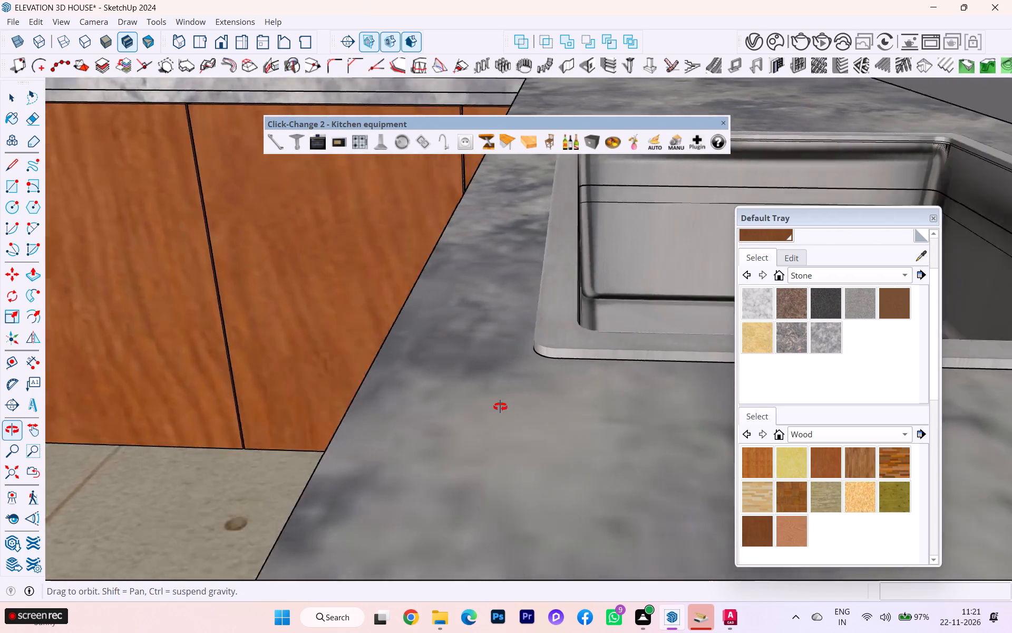
pyautogui.moveTo(500, 407); pyautogui.dragTo(673, 376, button='middle')
pyautogui.scroll(-9, 526, 292)
pyautogui.scroll(-3, 573, 288)
pyautogui.scroll(3, 573, 288)
pyautogui.scroll(-1, 573, 288)
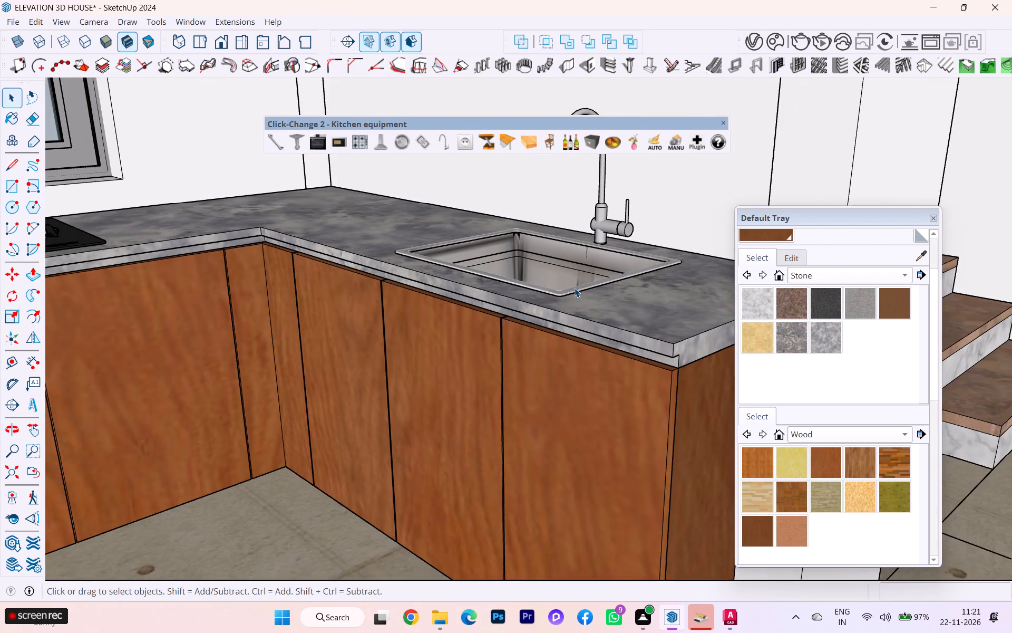
pyautogui.scroll(-8, 575, 288)
pyautogui.moveTo(620, 291); pyautogui.dragTo(424, 347, button='middle')
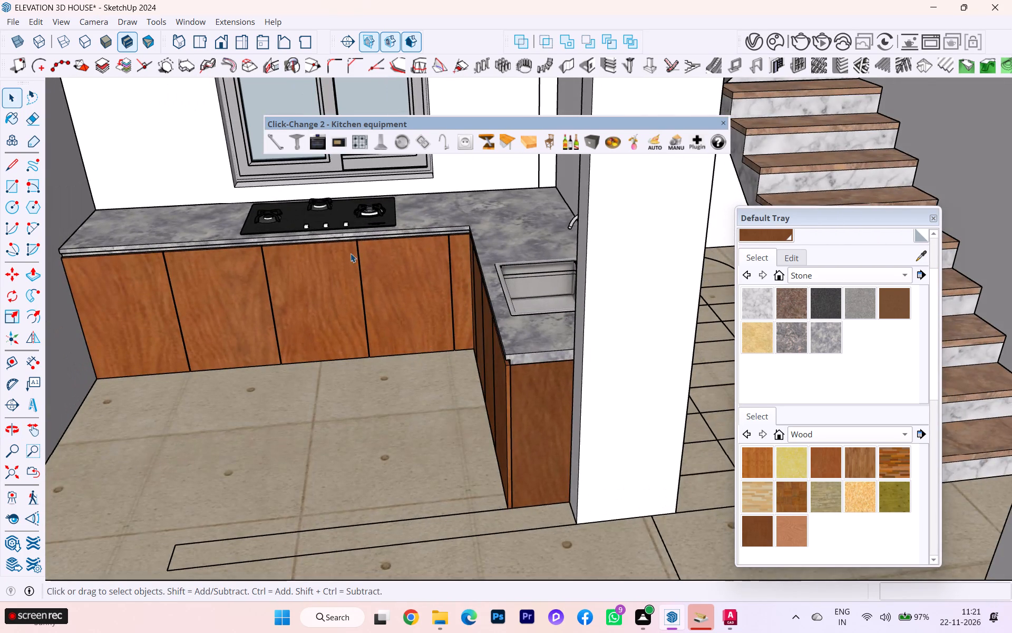
# Examine the countertop's front edge below the hob and around the inner corner towards the sink.
pyautogui.scroll(1, 349, 252)
pyautogui.scroll(9, 274, 216)
pyautogui.scroll(-1, 274, 216)
pyautogui.scroll(2, 274, 216)
pyautogui.scroll(-1, 274, 216)
pyautogui.scroll(2, 274, 216)
pyautogui.scroll(3, 348, 204)
pyautogui.scroll(-2, 373, 213)
pyautogui.scroll(1, 375, 215)
pyautogui.scroll(-1, 375, 215)
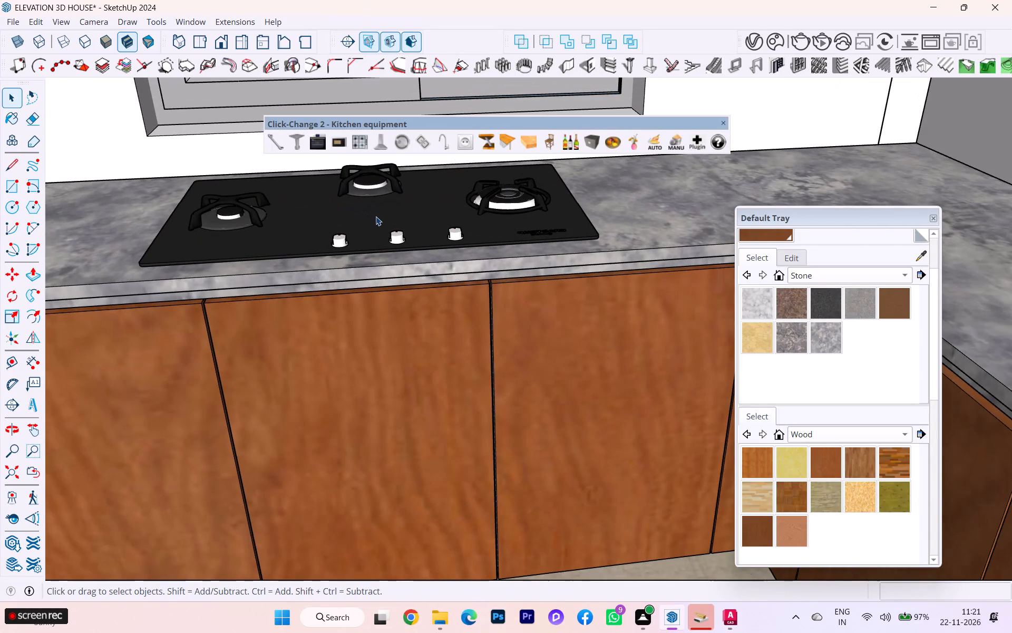
pyautogui.scroll(-3, 384, 219)
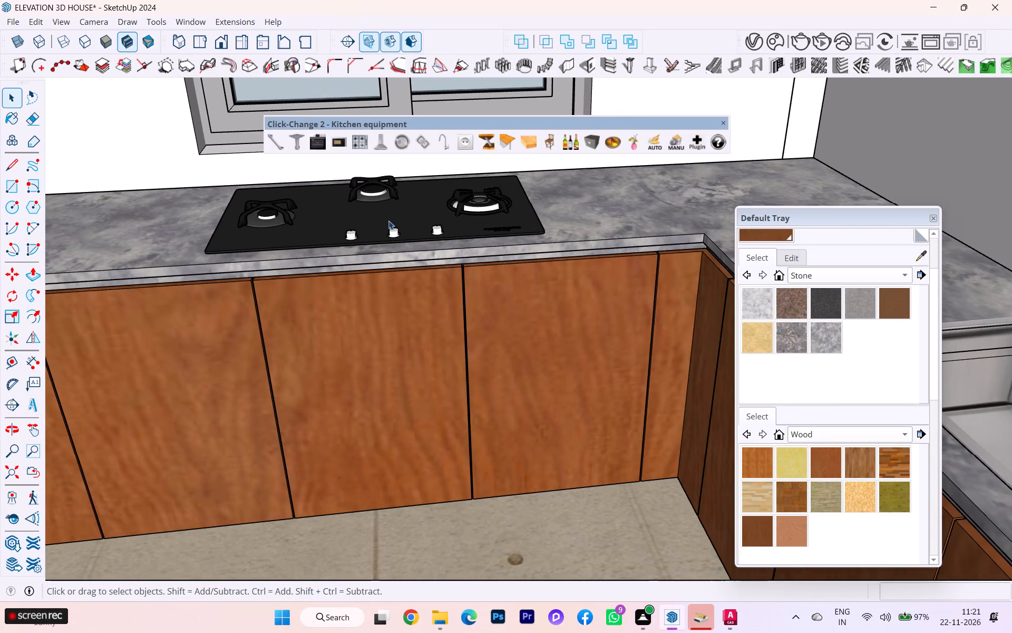
pyautogui.scroll(-5, 388, 220)
pyautogui.scroll(1, 452, 220)
pyautogui.scroll(-1, 452, 220)
pyautogui.moveTo(483, 226); pyautogui.dragTo(648, 231, button='middle')
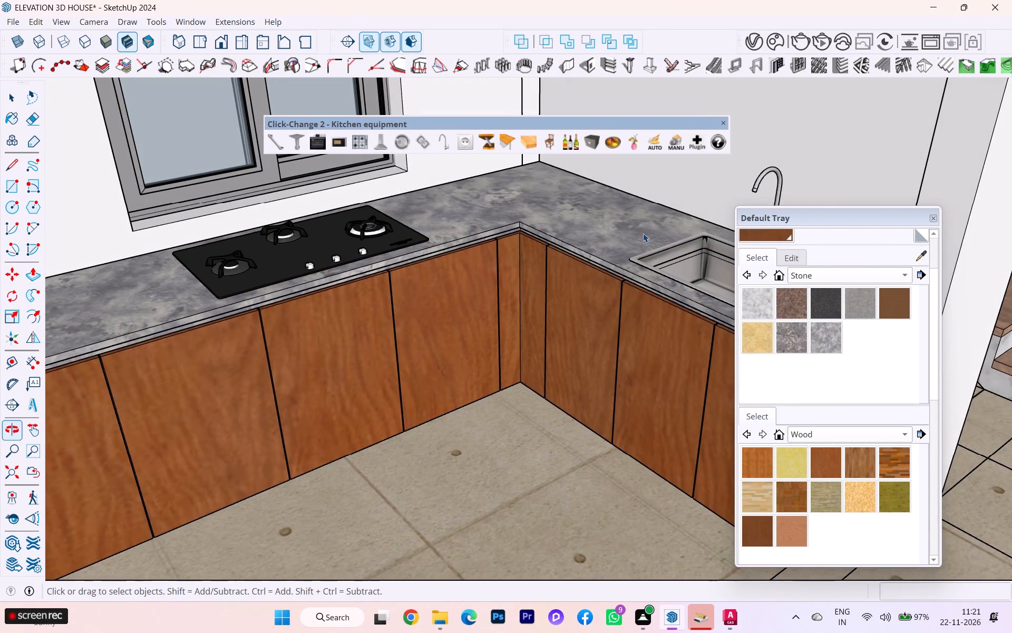
pyautogui.scroll(-1, 530, 241)
pyautogui.scroll(3, 497, 240)
pyautogui.scroll(5, 365, 237)
pyautogui.scroll(-1, 352, 241)
pyautogui.scroll(2, 352, 241)
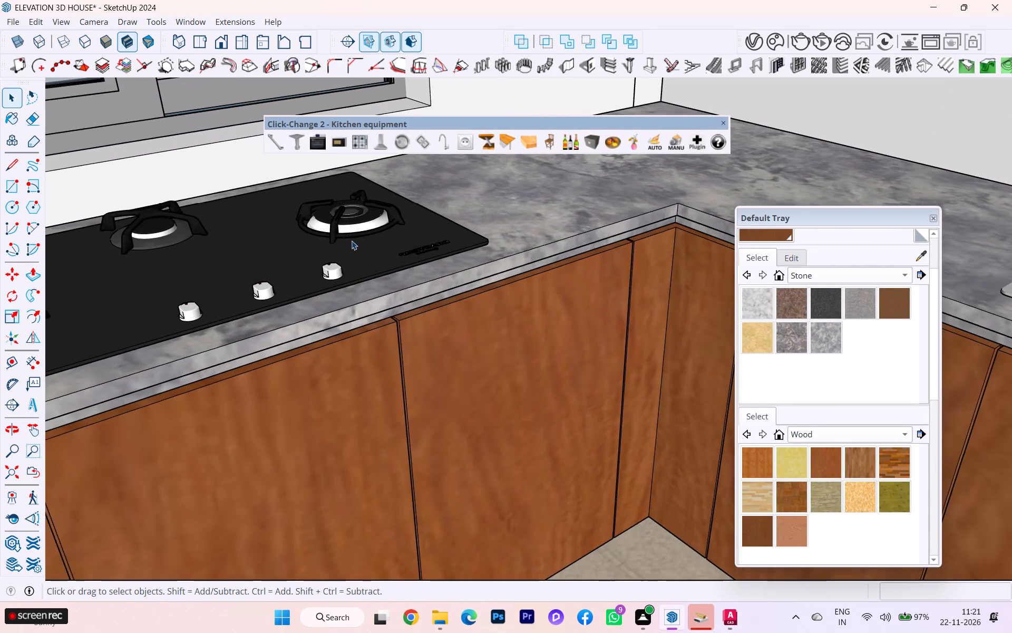
# Examine the hob and its burners and knobs from above, along with the surrounding countertop.
pyautogui.moveTo(299, 252); pyautogui.dragTo(293, 373, button='middle')
pyautogui.scroll(-1, 300, 298)
pyautogui.scroll(2, 325, 361)
pyautogui.scroll(-2, 404, 350)
pyautogui.scroll(6, 411, 348)
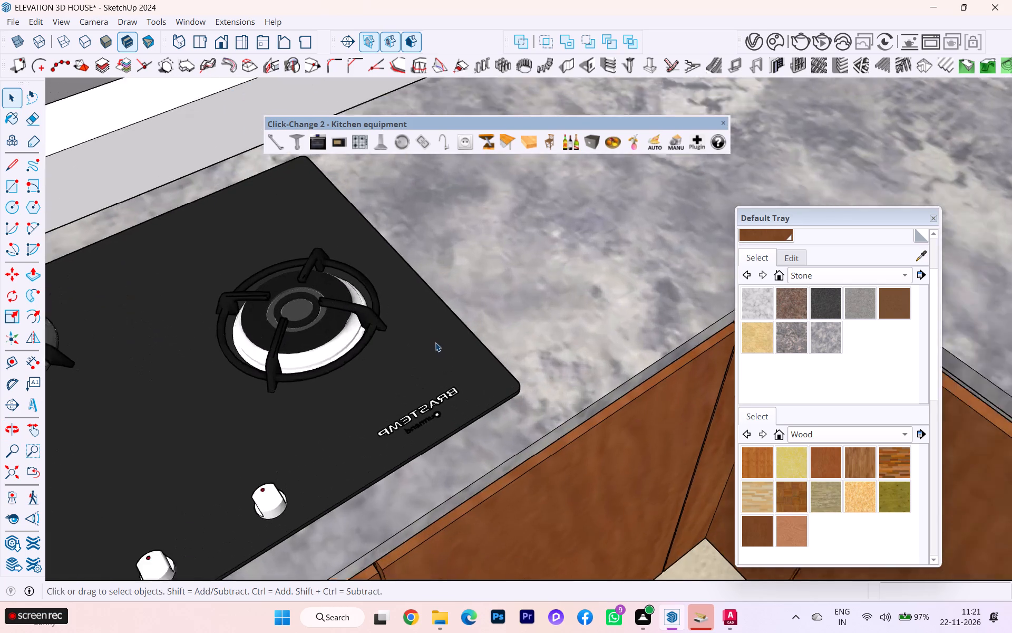
pyautogui.scroll(3, 435, 342)
pyautogui.scroll(-6, 566, 304)
pyautogui.scroll(-3, 611, 290)
pyautogui.scroll(2, 611, 290)
pyautogui.scroll(-5, 611, 290)
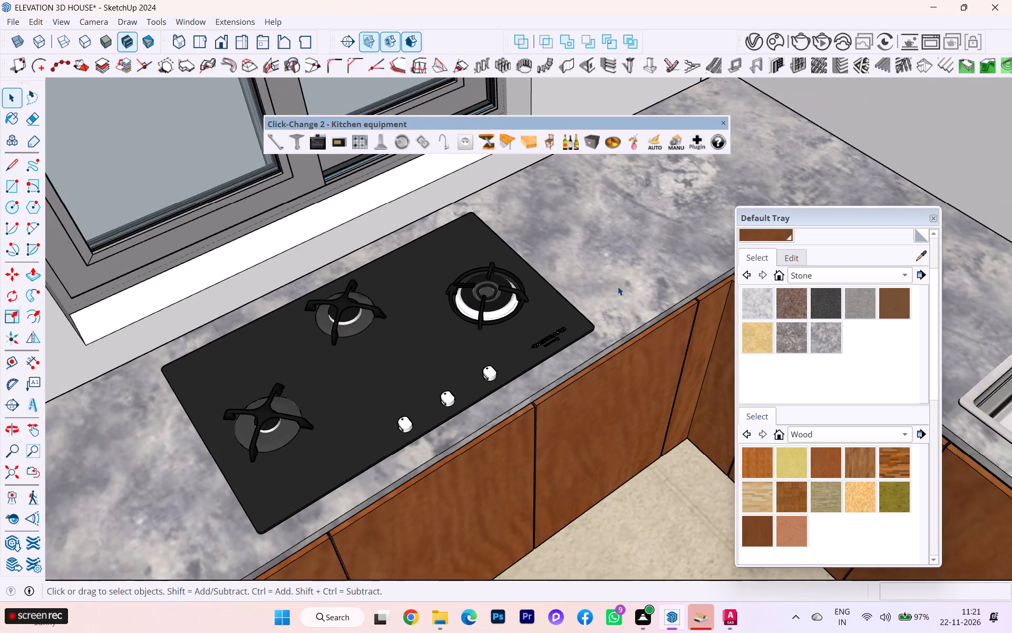
pyautogui.scroll(-3, 618, 286)
pyautogui.scroll(3, 618, 286)
pyautogui.scroll(-2, 618, 286)
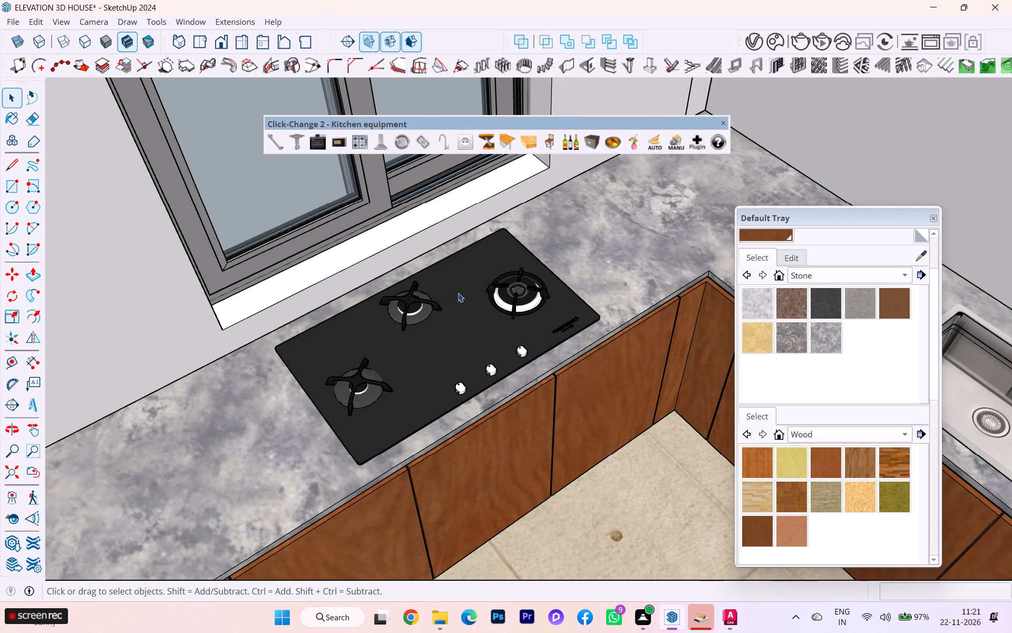
pyautogui.scroll(-3, 477, 289)
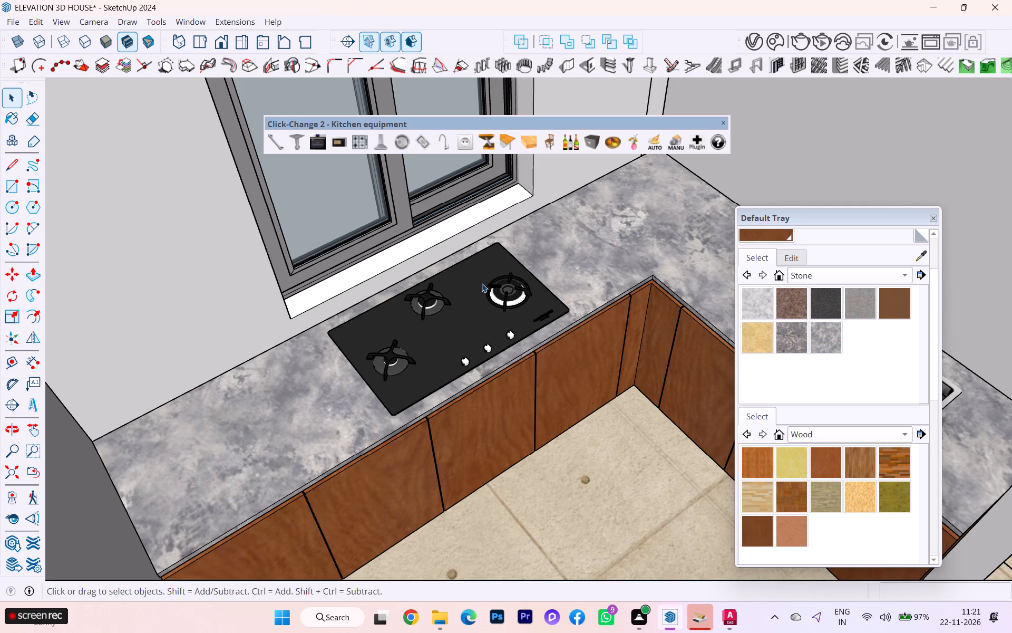
# Review the kitchen as a whole and its place among the neighbouring rooms and staircase.
pyautogui.scroll(-2, 482, 283)
pyautogui.scroll(1, 482, 283)
pyautogui.scroll(-5, 482, 283)
pyautogui.moveTo(568, 292); pyautogui.dragTo(464, 268, button='middle')
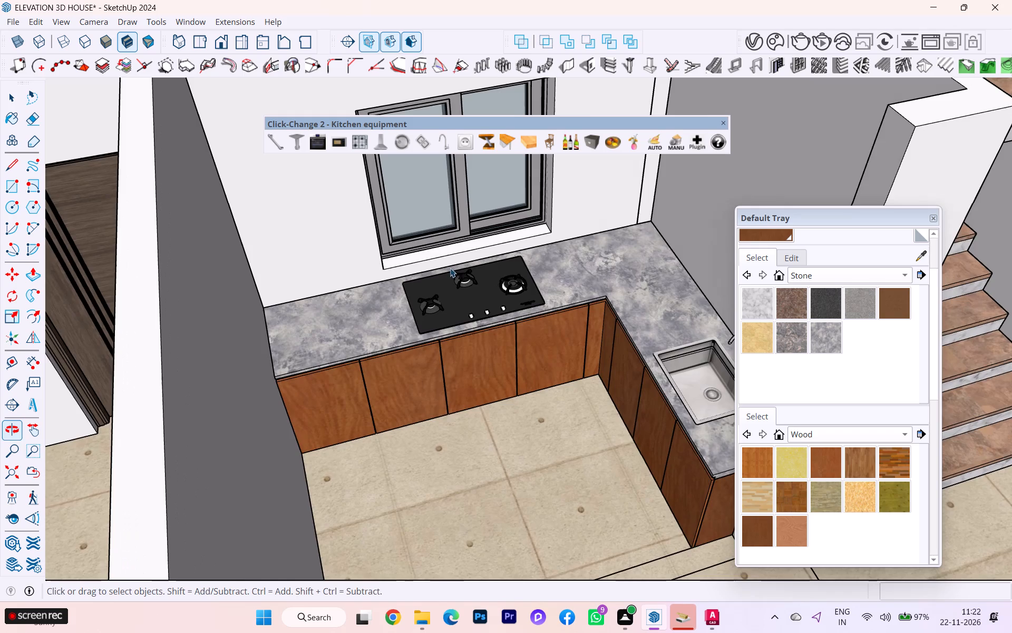
pyautogui.scroll(3, 467, 263)
pyautogui.scroll(-3, 460, 267)
pyautogui.moveTo(459, 267); pyautogui.dragTo(451, 202, button='middle')
pyautogui.scroll(-3, 475, 270)
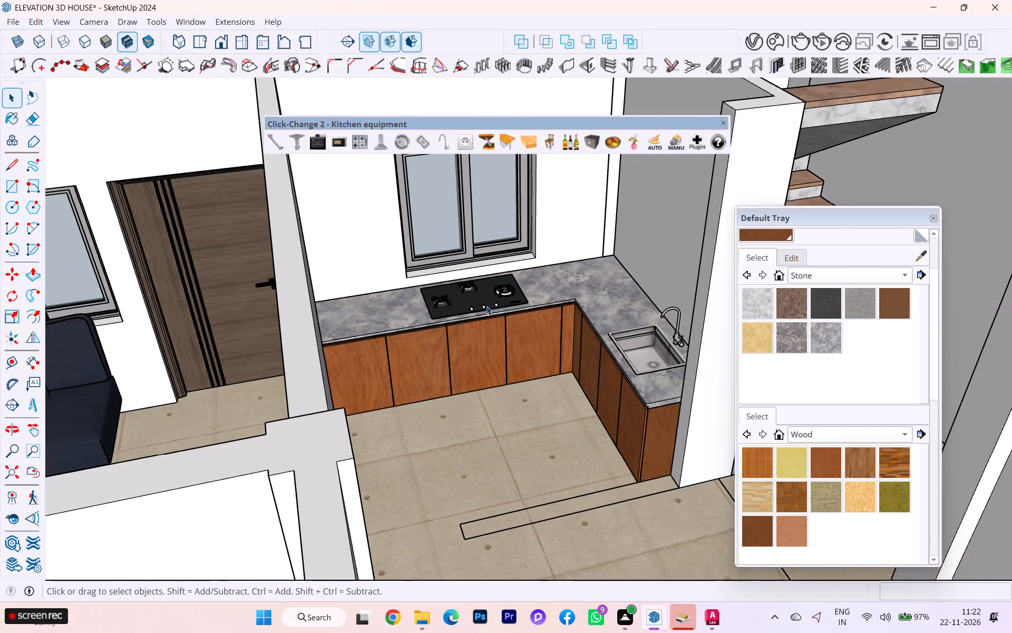
pyautogui.scroll(-1, 491, 309)
pyautogui.scroll(1, 491, 310)
pyautogui.scroll(-3, 492, 312)
pyautogui.scroll(-1, 580, 234)
pyautogui.moveTo(582, 237); pyautogui.dragTo(730, 216, button='middle')
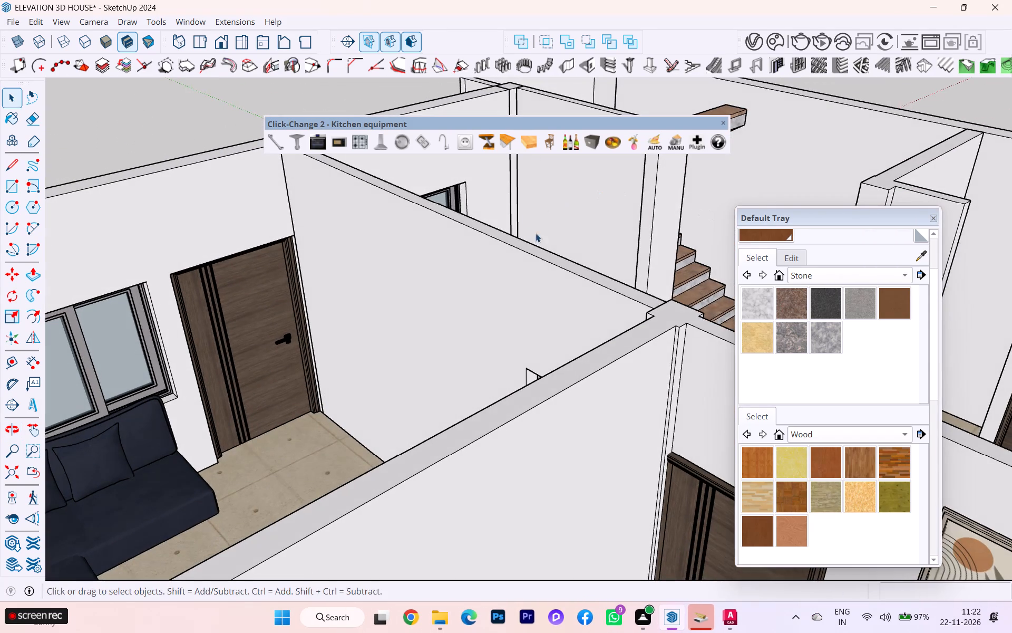
pyautogui.moveTo(554, 256); pyautogui.dragTo(705, 350, button='middle')
pyautogui.scroll(1, 531, 283)
pyautogui.scroll(-1, 531, 282)
pyautogui.scroll(1, 531, 282)
pyautogui.scroll(-1, 443, 281)
pyautogui.scroll(-1, 338, 327)
pyautogui.scroll(1, 338, 328)
pyautogui.scroll(-6, 337, 330)
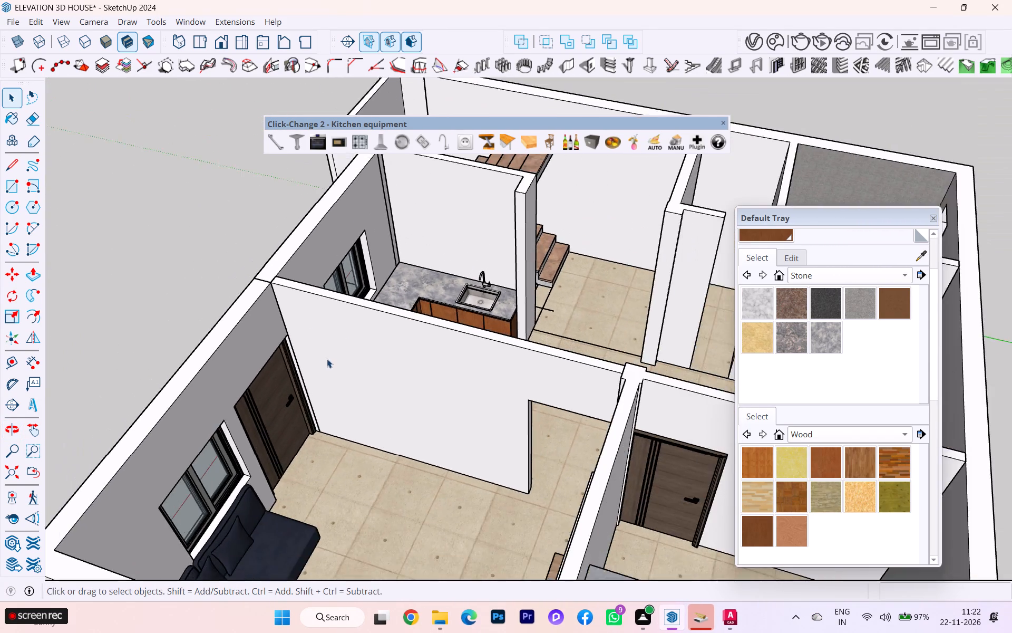
# Examine the blank kitchen wall behind the sink and check which wall object it belongs to.
pyautogui.scroll(-3, 327, 359)
pyautogui.scroll(9, 433, 221)
pyautogui.scroll(1, 386, 208)
pyautogui.moveTo(386, 207); pyautogui.dragTo(531, 173, button='middle')
pyautogui.scroll(-1, 386, 207)
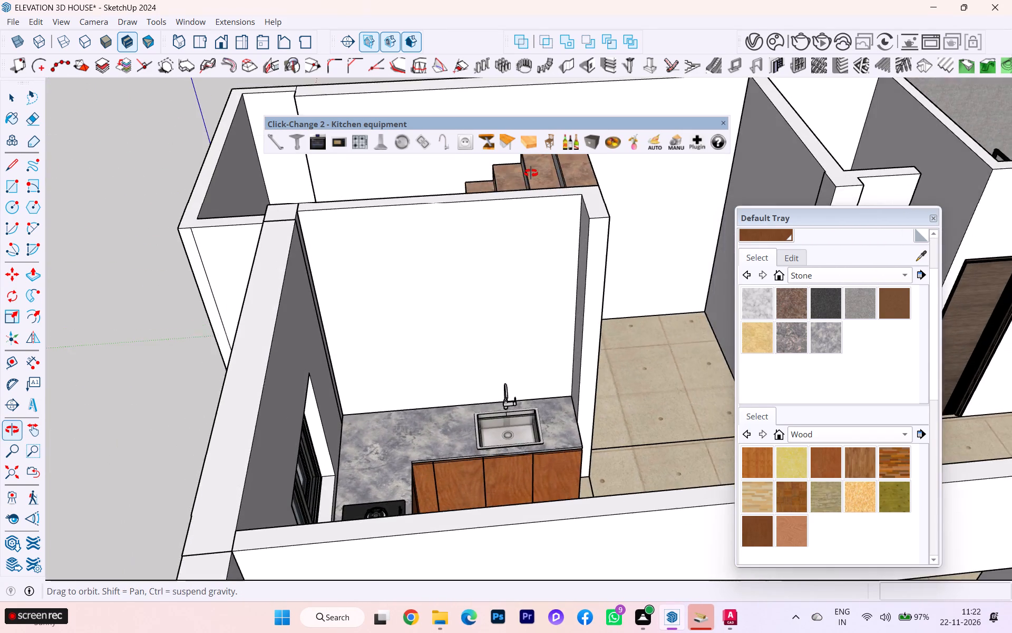
pyautogui.moveTo(531, 173); pyautogui.dragTo(509, 179, button='middle')
pyautogui.click(376, 237)
pyautogui.click(107, 269)
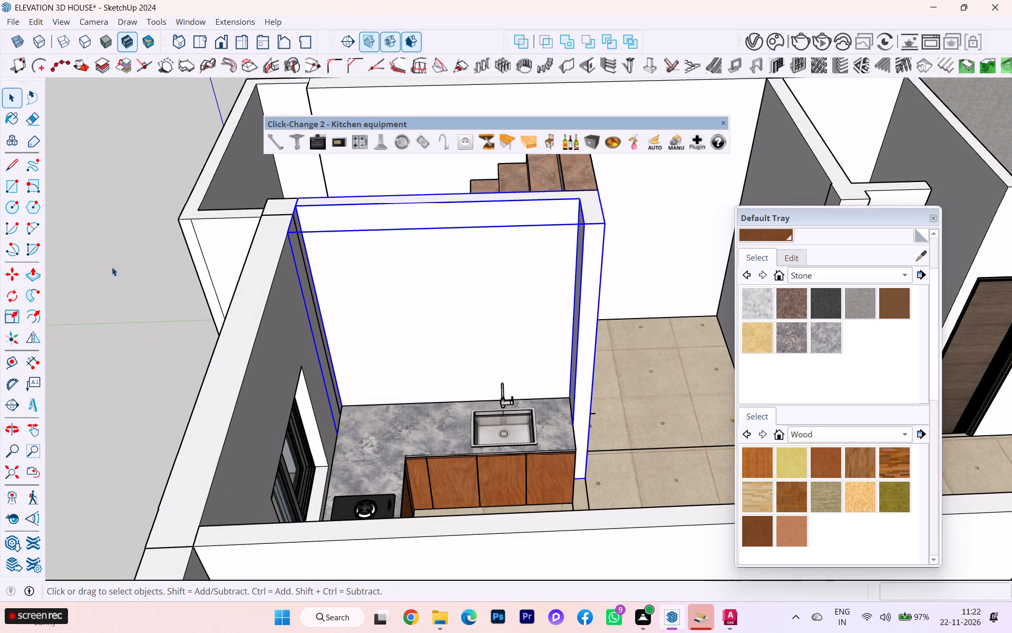
pyautogui.scroll(1, 419, 240)
pyautogui.scroll(-2, 421, 239)
pyautogui.scroll(2, 424, 238)
pyautogui.moveTo(429, 233); pyautogui.dragTo(366, 197, button='middle')
pyautogui.scroll(2, 295, 162)
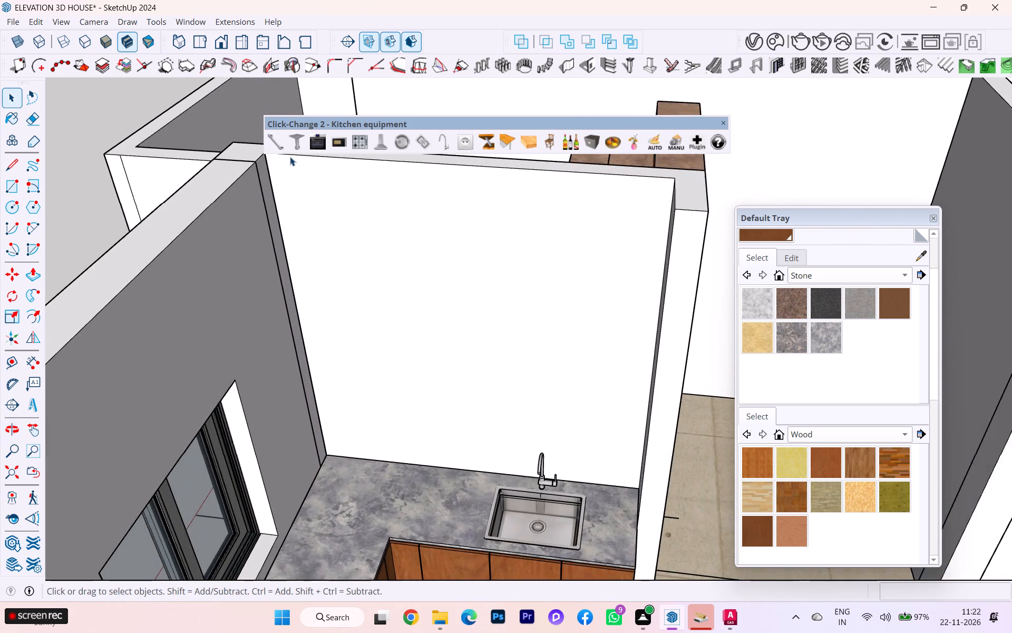
pyautogui.scroll(-4, 296, 179)
pyautogui.scroll(3, 309, 283)
pyautogui.scroll(-2, 309, 284)
pyautogui.moveTo(315, 290); pyautogui.dragTo(358, 287, button='middle')
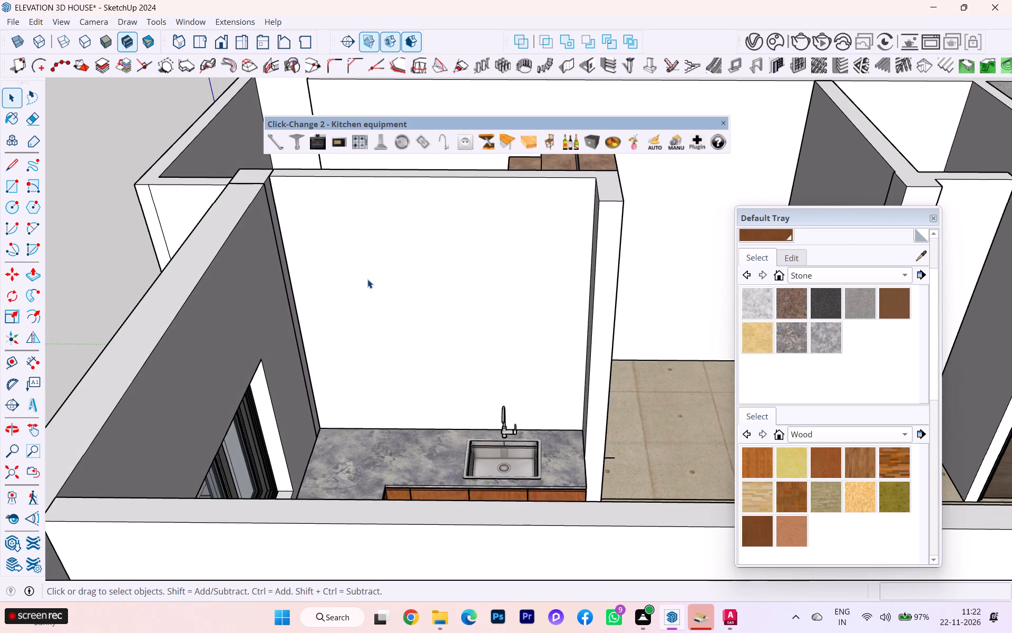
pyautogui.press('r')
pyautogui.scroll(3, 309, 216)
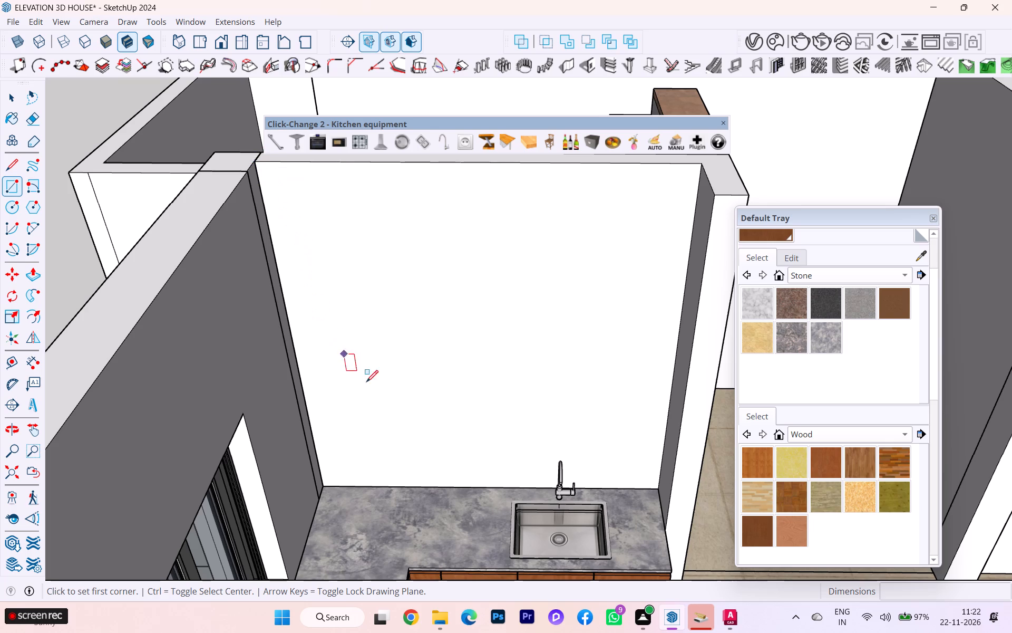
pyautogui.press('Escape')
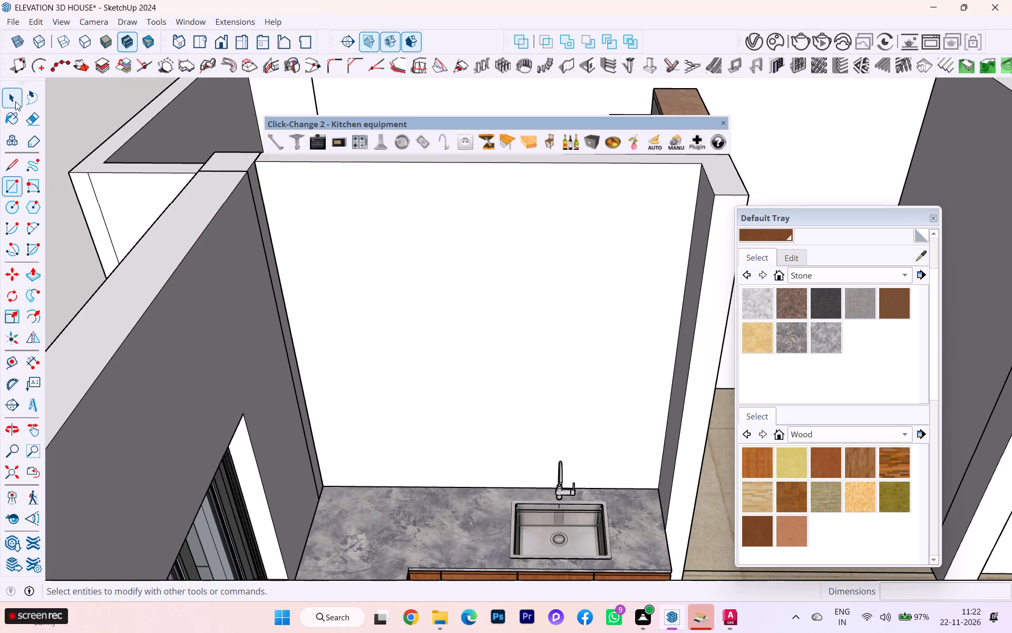
# Place a horizontal guide on the wall behind the sink, 2' above the countertop's back edge.
pyautogui.click(16, 98)
pyautogui.click(359, 487)
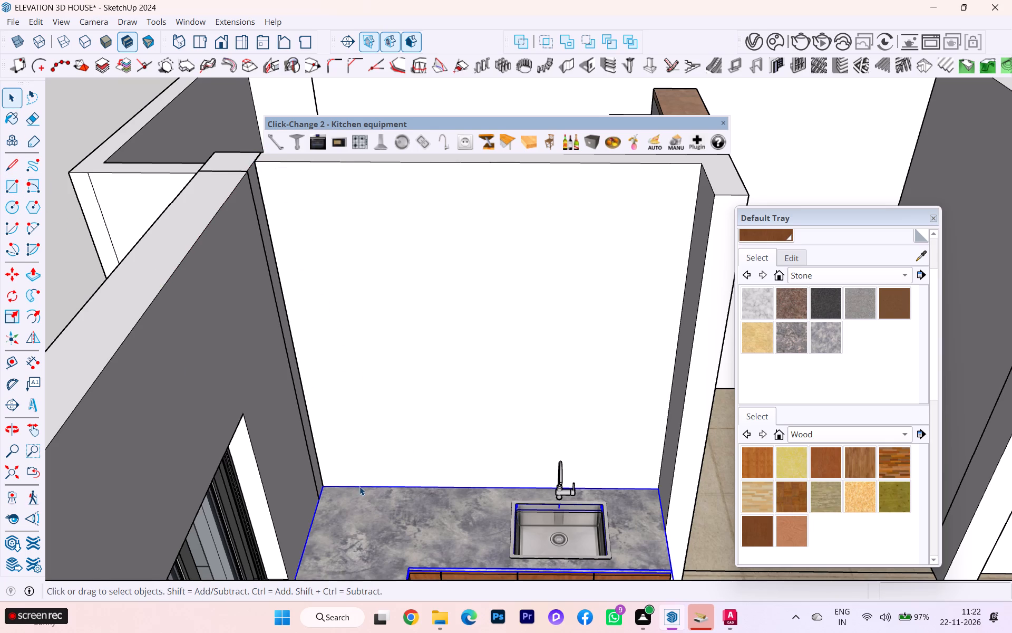
pyautogui.press('Escape')
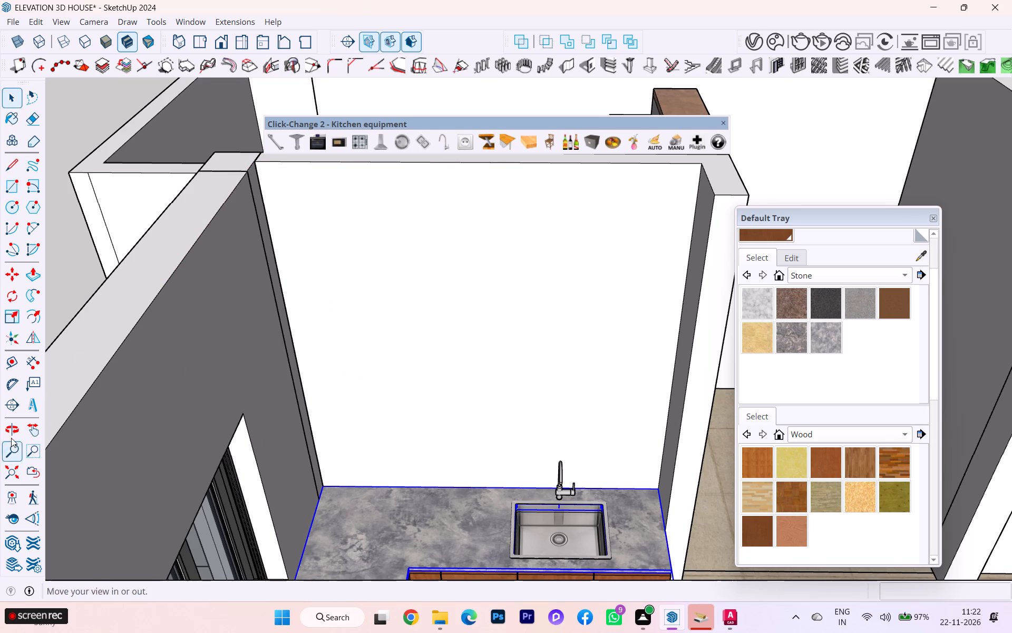
pyautogui.click(17, 357)
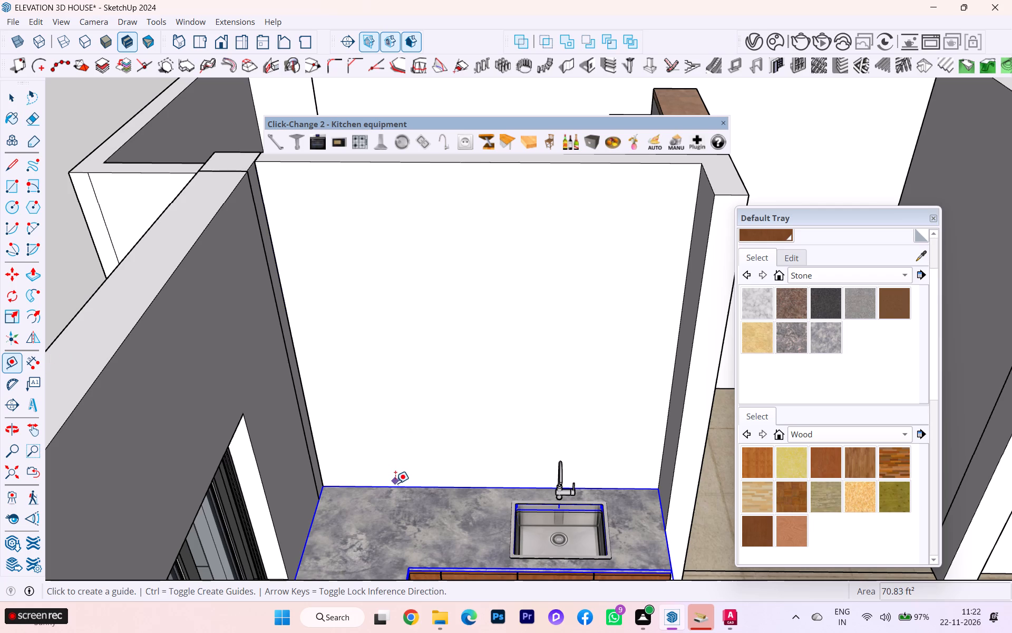
pyautogui.click(387, 489)
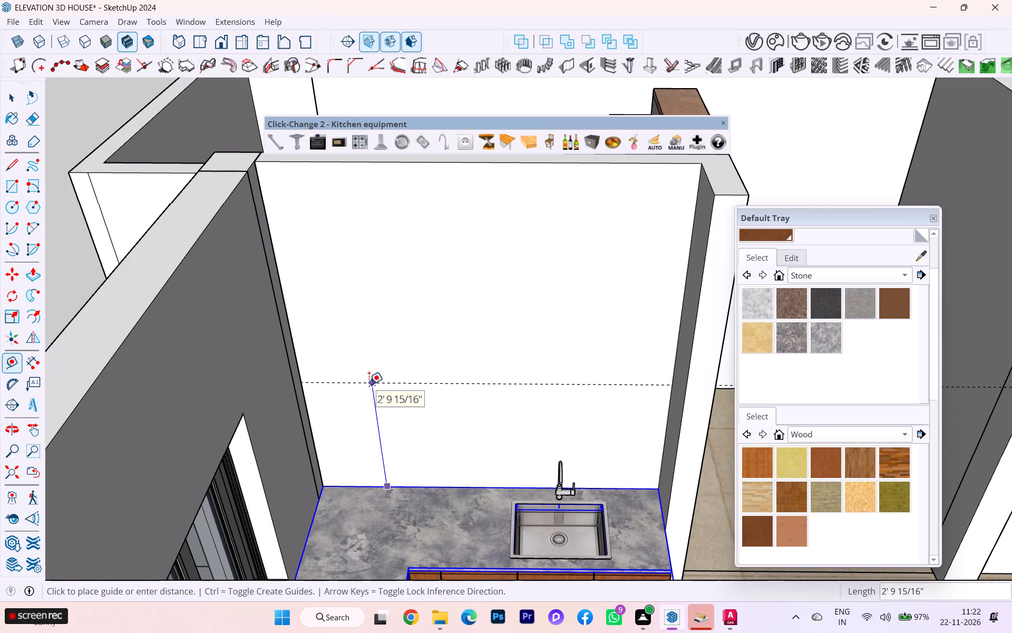
pyautogui.write("2'")
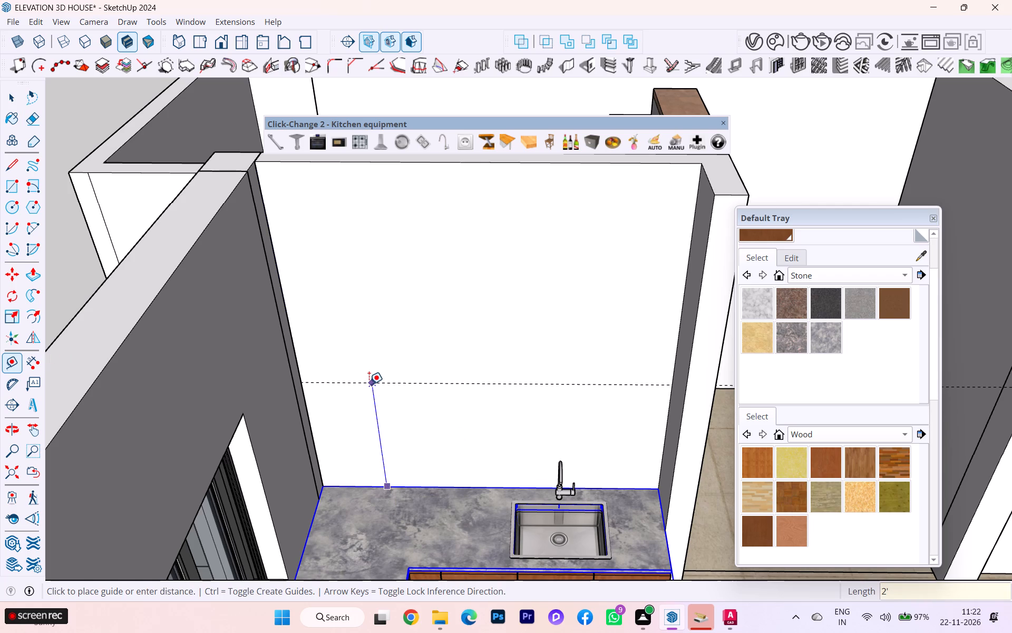
pyautogui.press('Return')
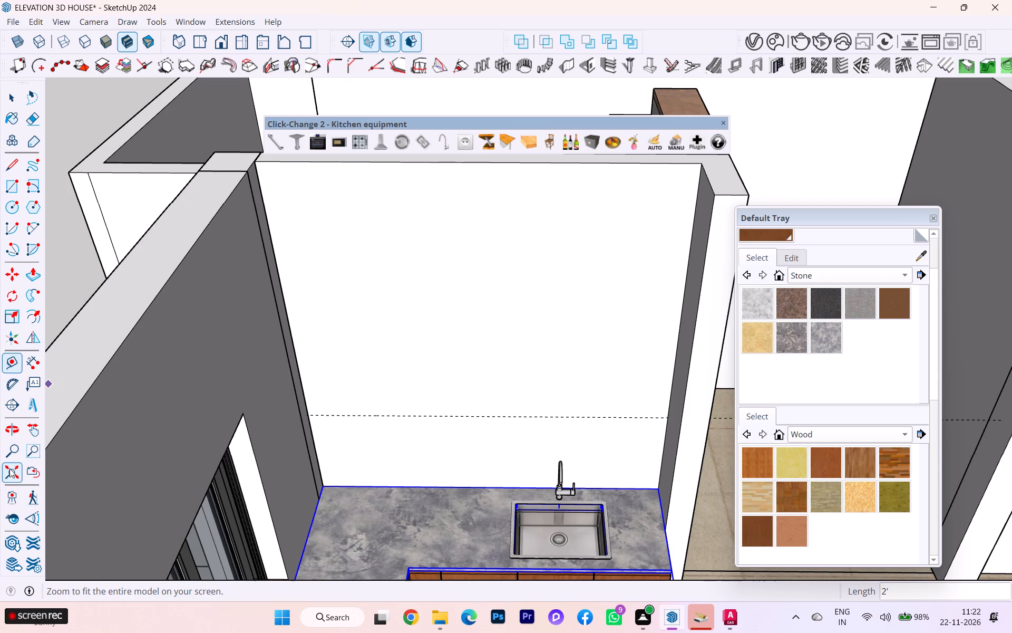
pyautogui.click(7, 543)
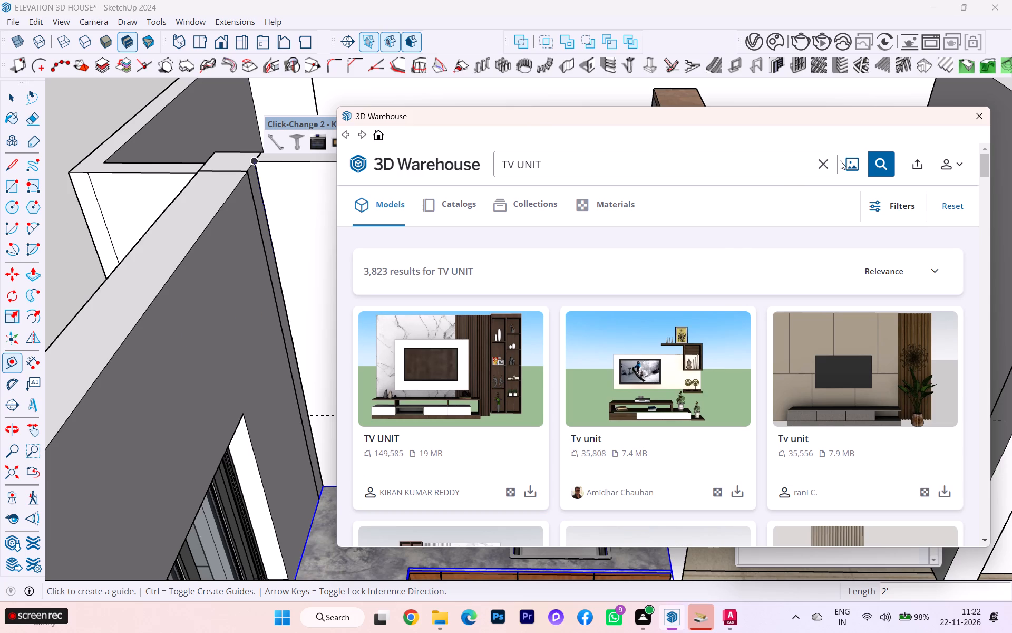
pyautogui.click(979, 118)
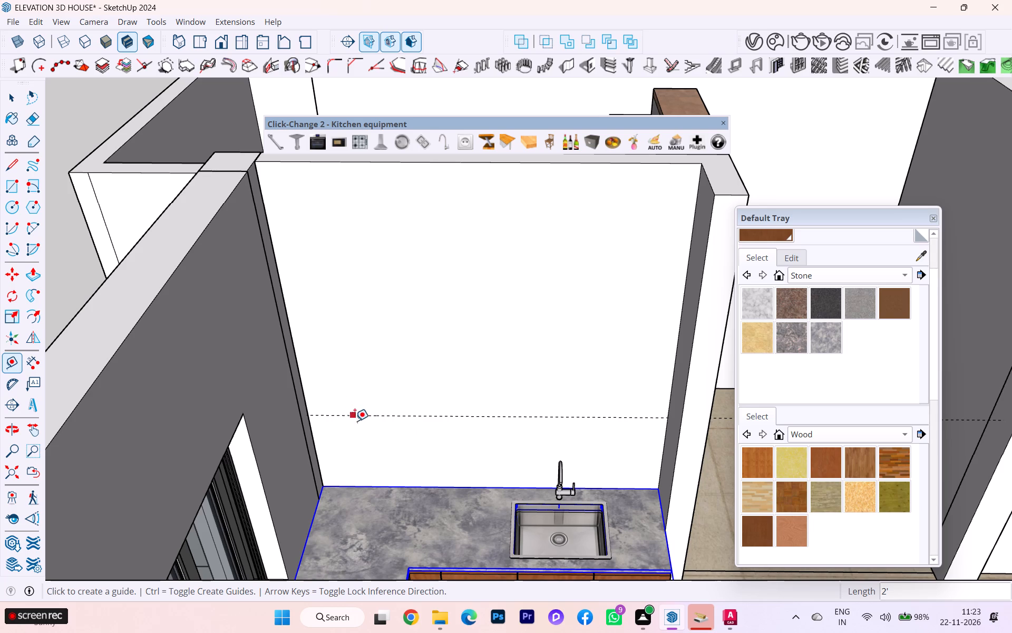
# Place a second horizontal guide on the sink wall, 2' above the first guide.
pyautogui.scroll(1, 356, 423)
pyautogui.click(364, 414)
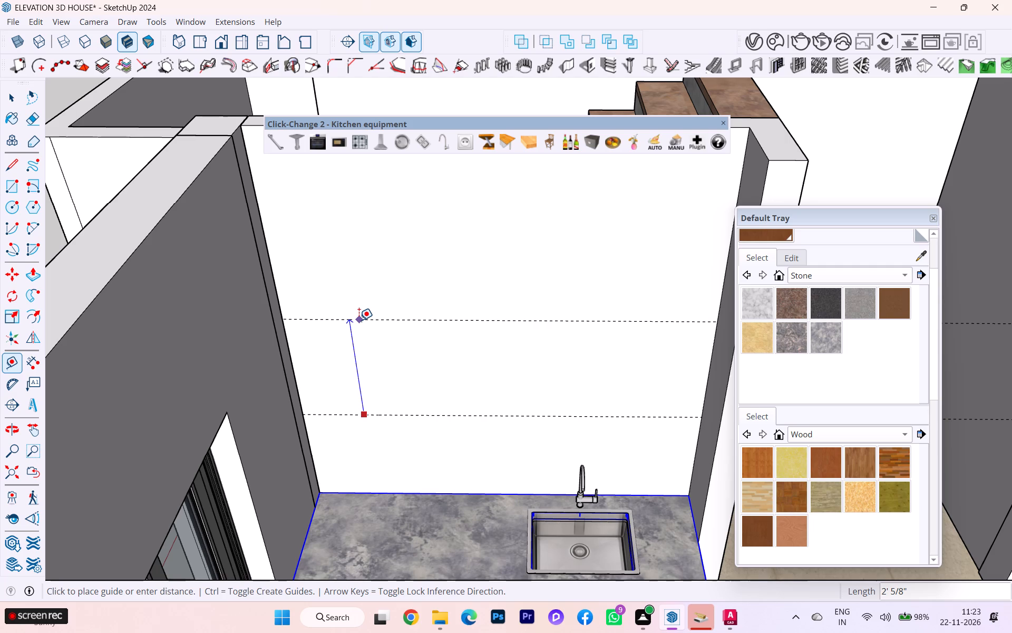
pyautogui.write("2'")
pyautogui.press('Return')
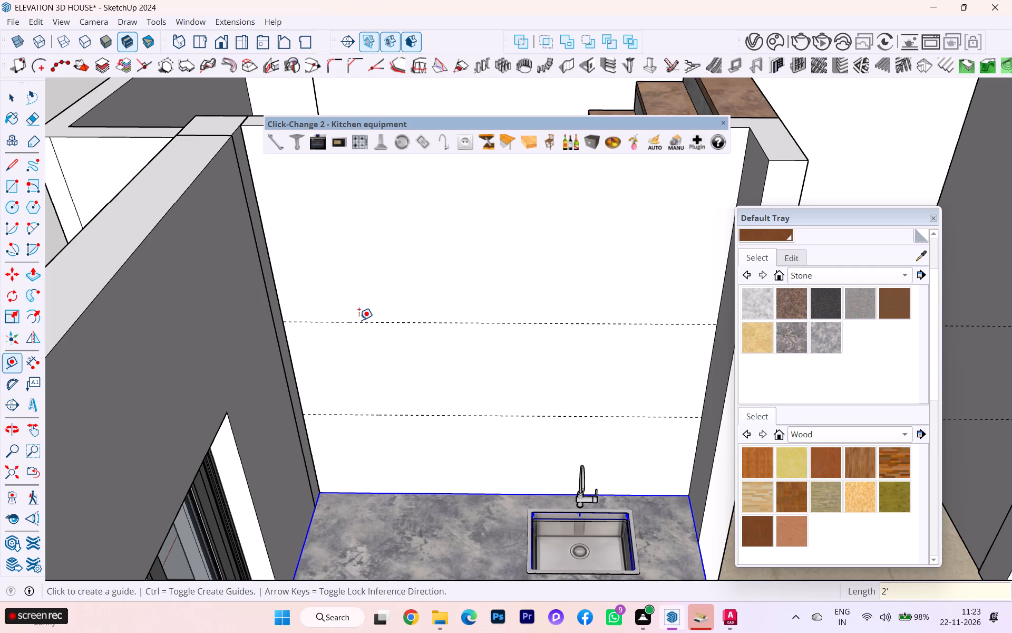
# Draw a rectangle about 2' by 7' 1" between the two guides, spanning the full width of the wall behind the sink.
pyautogui.scroll(-2, 393, 364)
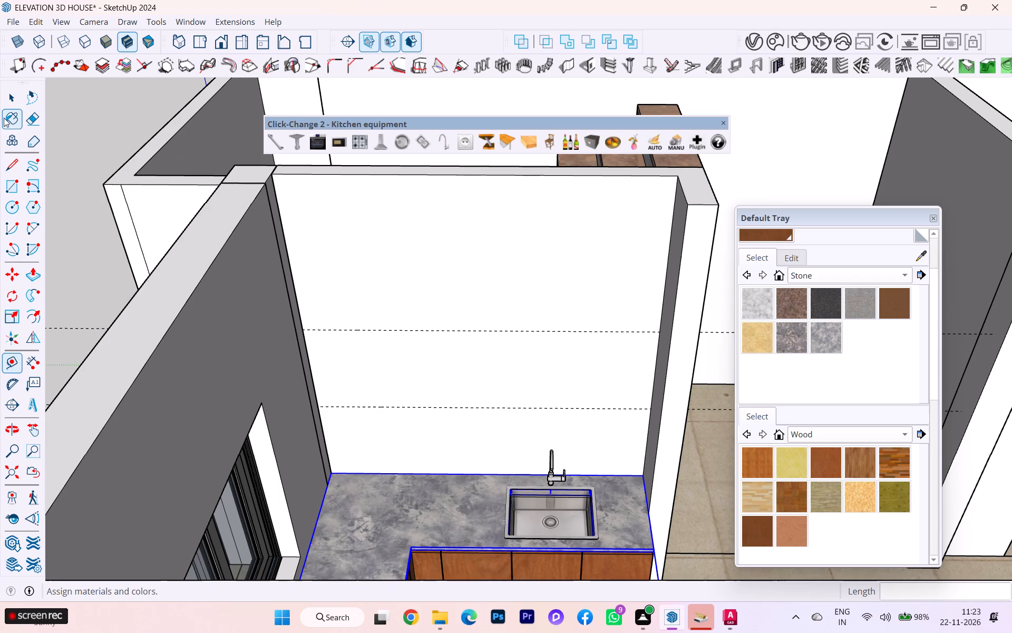
pyautogui.click(9, 98)
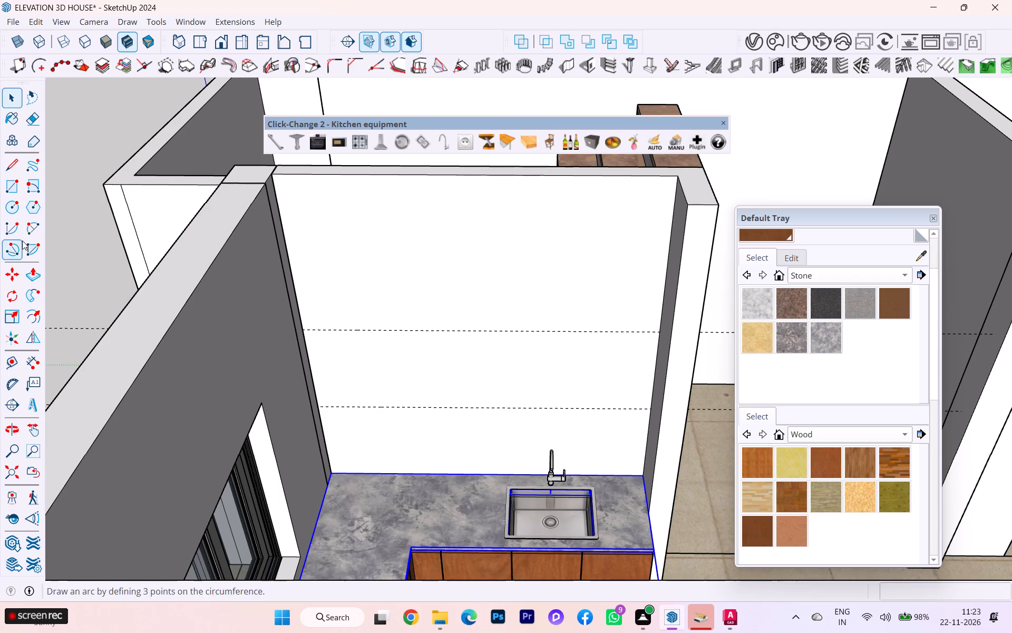
pyautogui.click(18, 187)
pyautogui.scroll(4, 367, 435)
pyautogui.scroll(2, 312, 311)
pyautogui.click(267, 284)
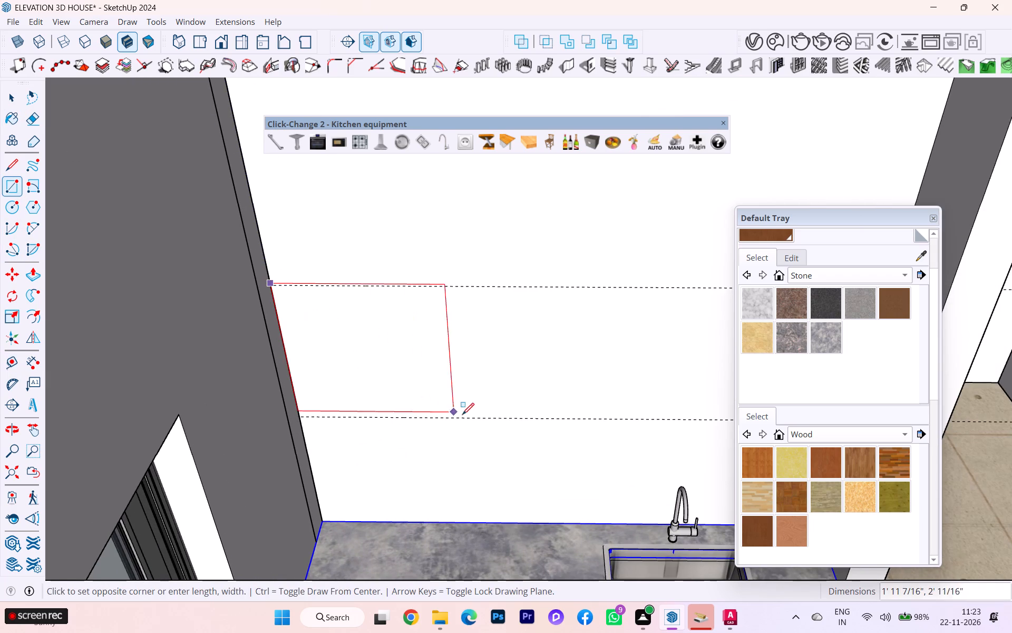
pyautogui.scroll(-3, 640, 422)
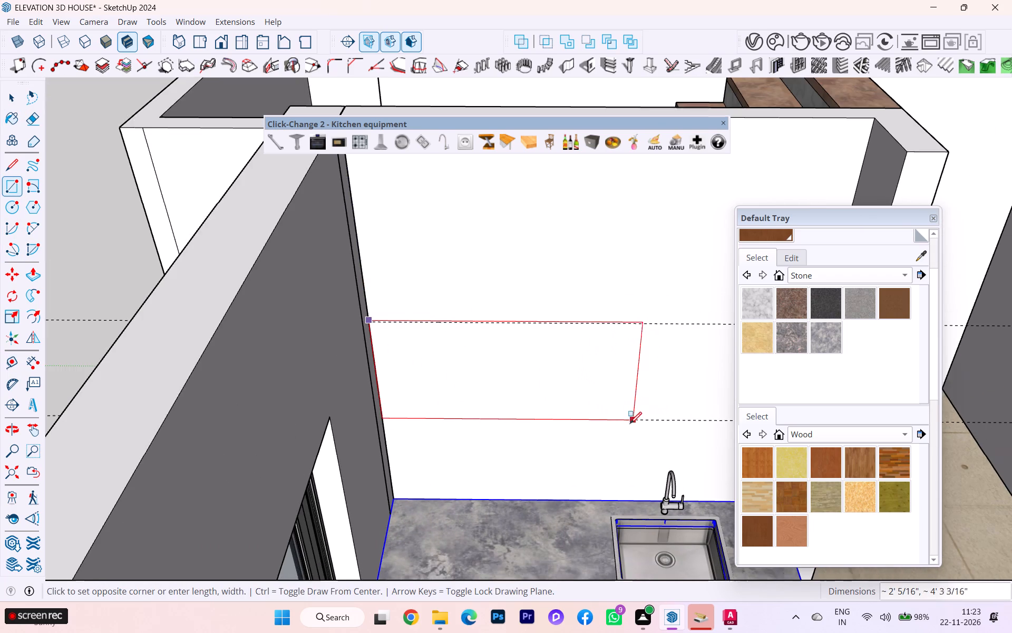
pyautogui.scroll(-6, 623, 416)
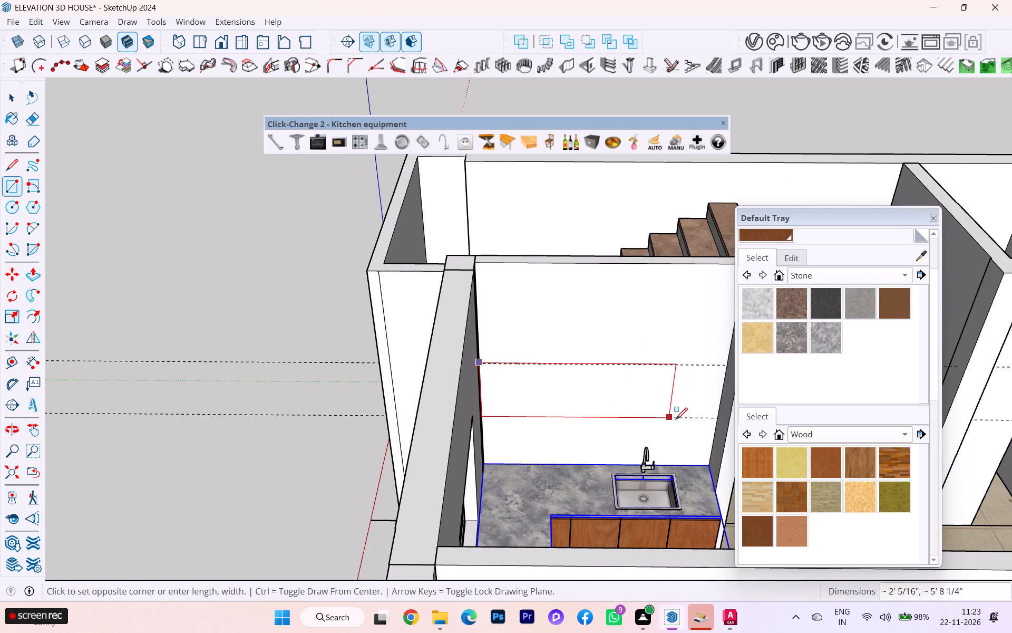
pyautogui.scroll(2, 696, 419)
pyautogui.click(725, 419)
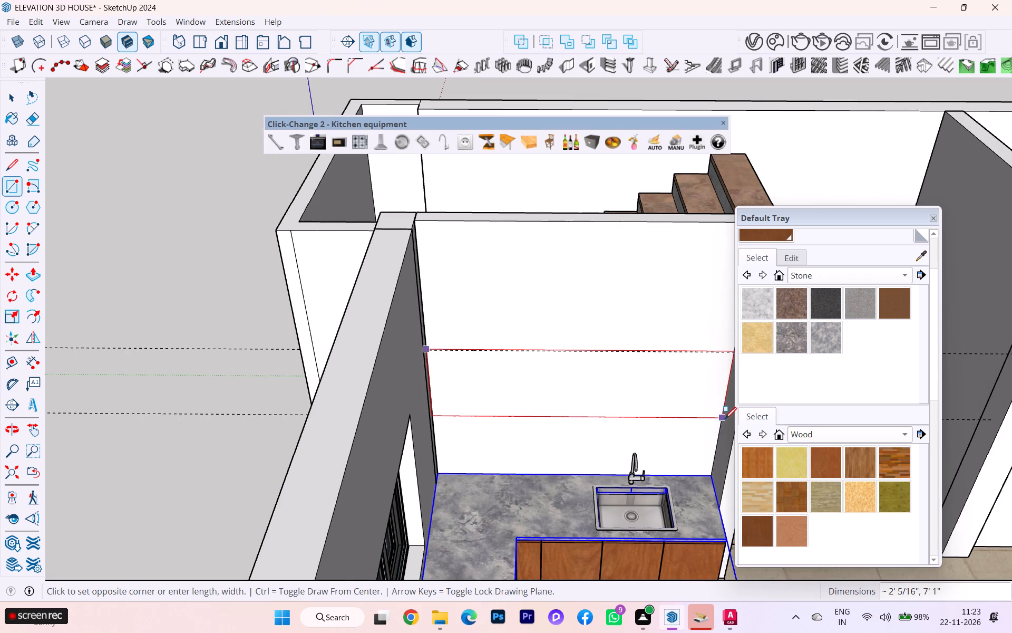
pyautogui.scroll(-2, 634, 410)
pyautogui.moveTo(618, 409); pyautogui.dragTo(530, 386, button='middle')
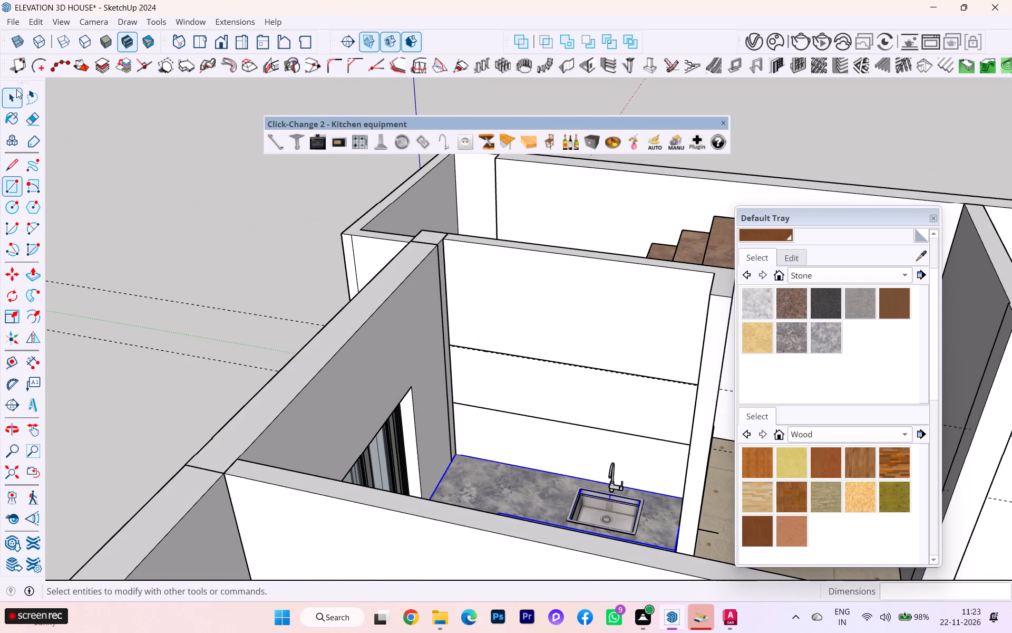
# Select the full-width rectangle above the sink and examine it on the wall from several angles.
pyautogui.click(16, 89)
pyautogui.click(578, 379)
pyautogui.doubleClick(570, 380)
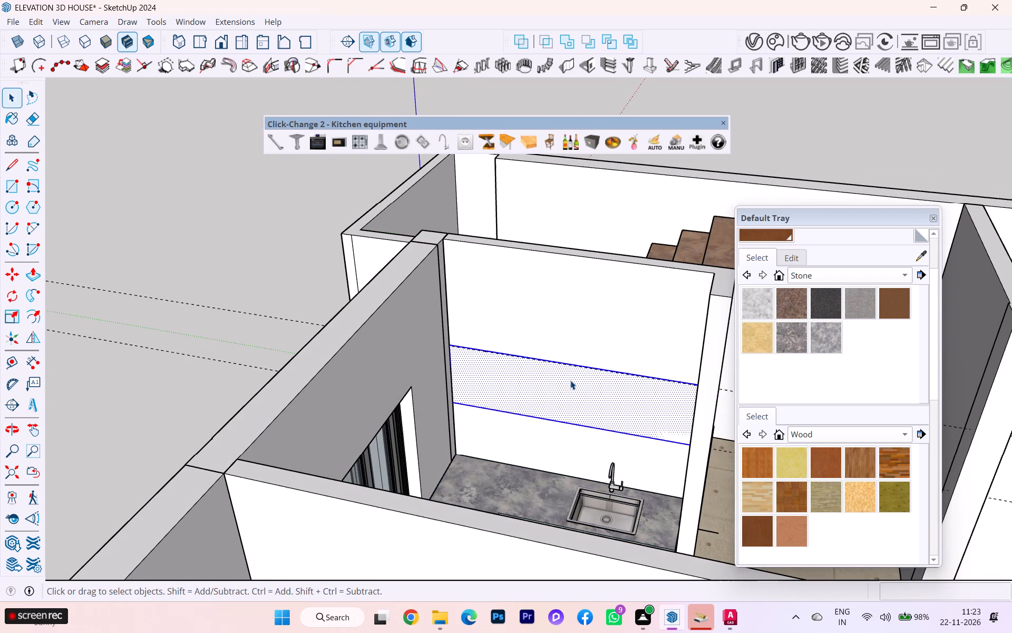
pyautogui.scroll(4, 570, 380)
pyautogui.scroll(-3, 561, 380)
pyautogui.moveTo(550, 376); pyautogui.dragTo(625, 354, button='middle')
pyautogui.scroll(2, 666, 365)
pyautogui.scroll(-1, 669, 369)
pyautogui.scroll(5, 670, 370)
pyautogui.scroll(-4, 444, 366)
pyautogui.moveTo(303, 373); pyautogui.dragTo(249, 367, button='middle')
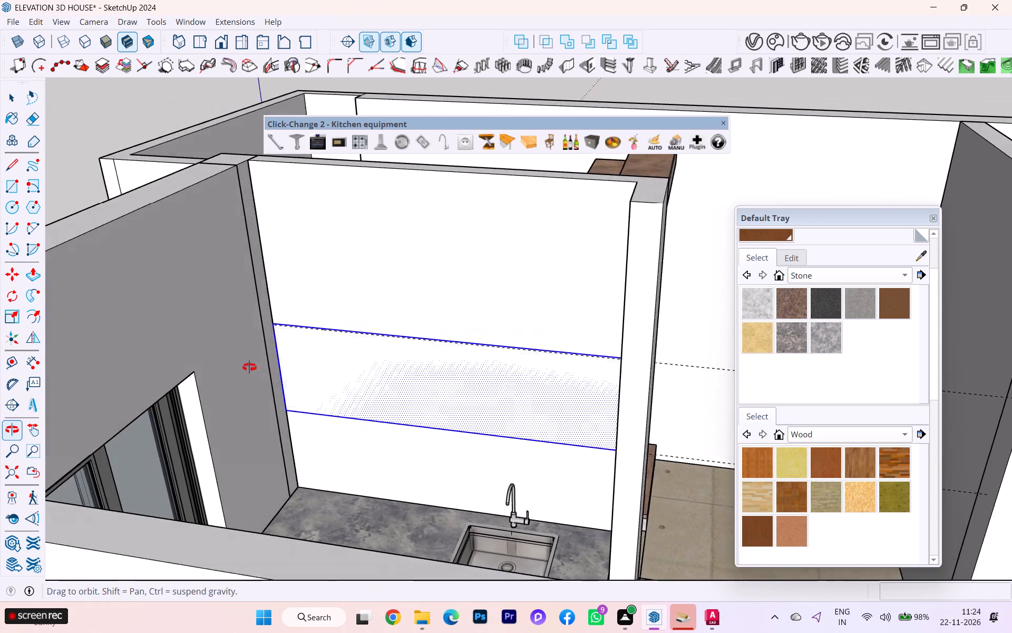
pyautogui.moveTo(249, 367); pyautogui.dragTo(198, 366, button='middle')
pyautogui.scroll(2, 516, 343)
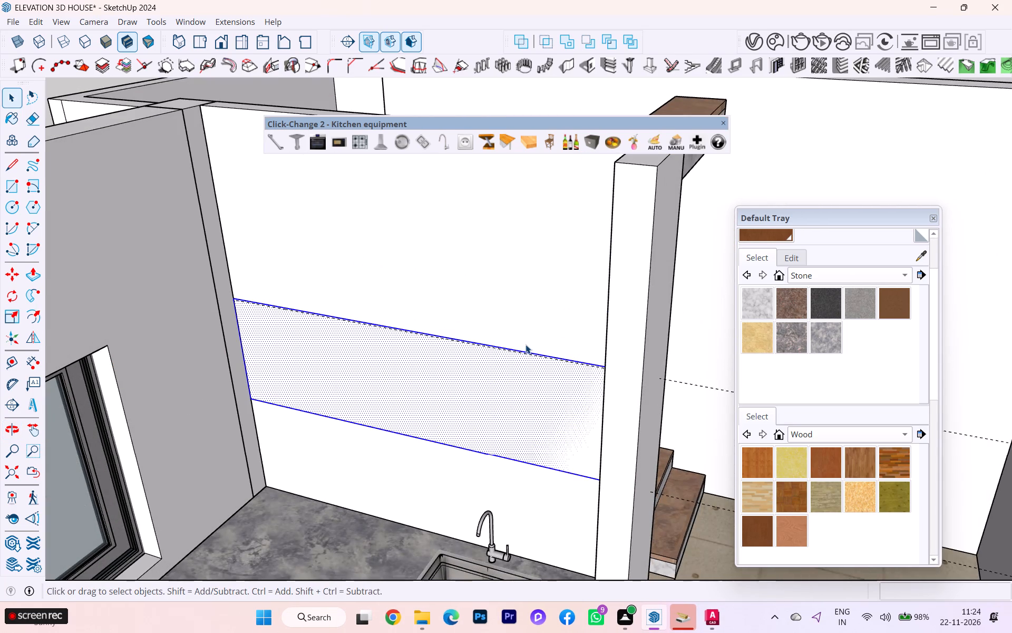
pyautogui.scroll(-4, 526, 344)
pyautogui.moveTo(492, 356); pyautogui.dragTo(577, 360, button='middle')
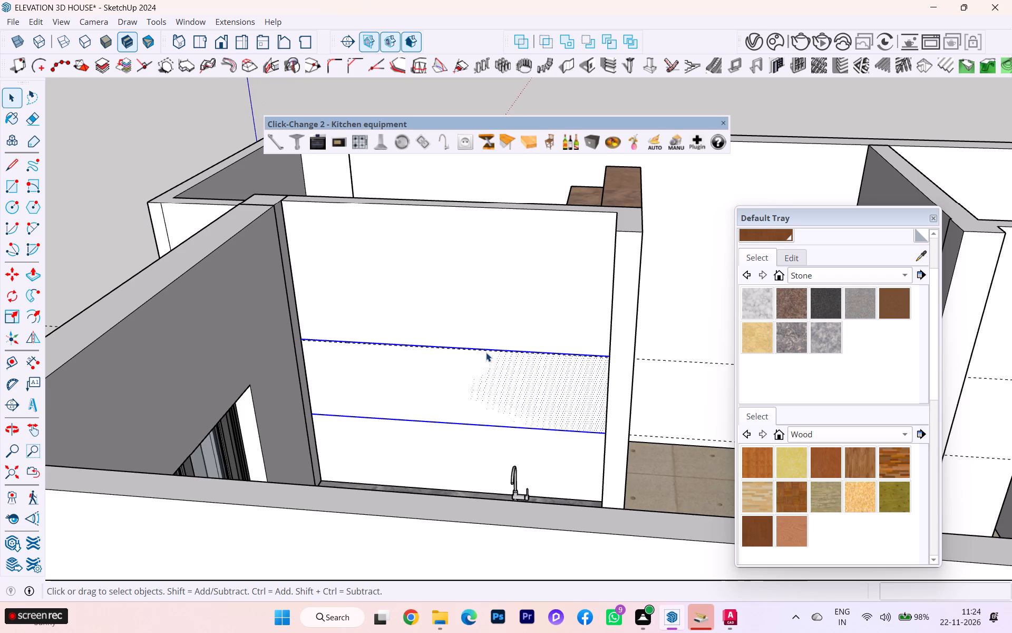
pyautogui.scroll(2, 530, 364)
pyautogui.scroll(-1, 547, 377)
pyautogui.scroll(1, 547, 377)
pyautogui.scroll(-3, 547, 377)
pyautogui.moveTo(547, 377); pyautogui.dragTo(387, 401, button='middle')
pyautogui.scroll(6, 387, 453)
pyautogui.scroll(-2, 412, 416)
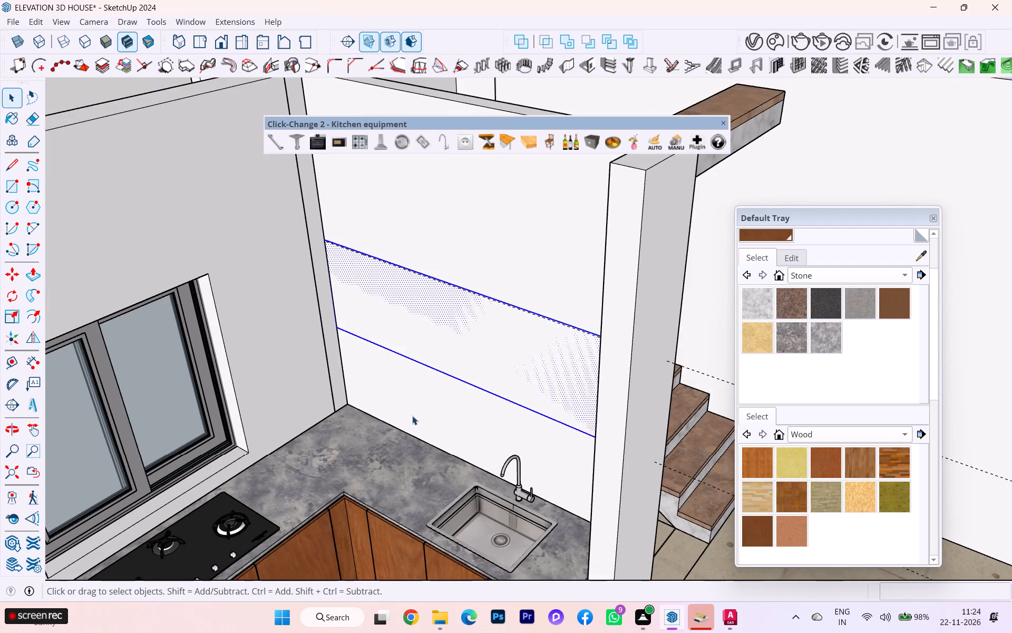
pyautogui.scroll(-1, 412, 415)
pyautogui.moveTo(412, 415); pyautogui.dragTo(420, 397, button='middle')
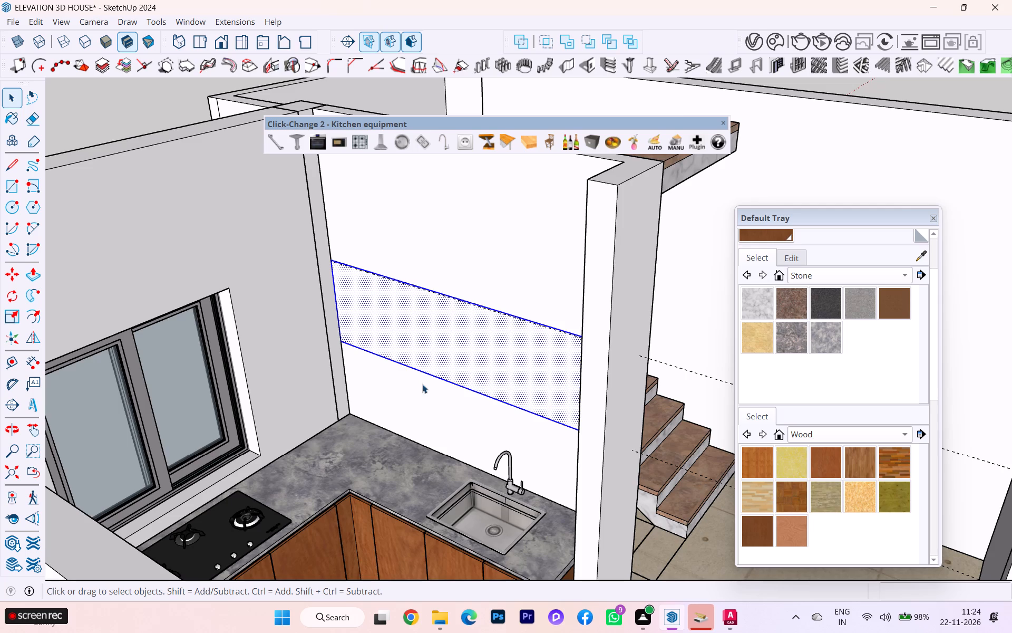
pyautogui.scroll(3, 502, 381)
pyautogui.moveTo(417, 384); pyautogui.dragTo(539, 390, button='middle')
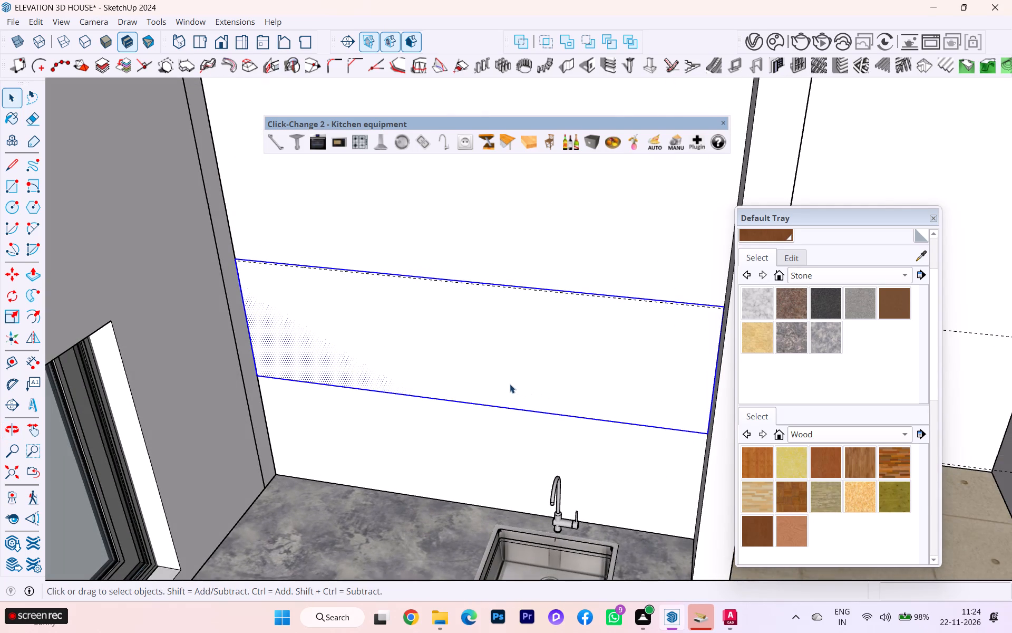
# Try to pull the full-width rectangle out from the sink wall, and undo back past the rectangle.
pyautogui.press('p')
pyautogui.click(502, 381)
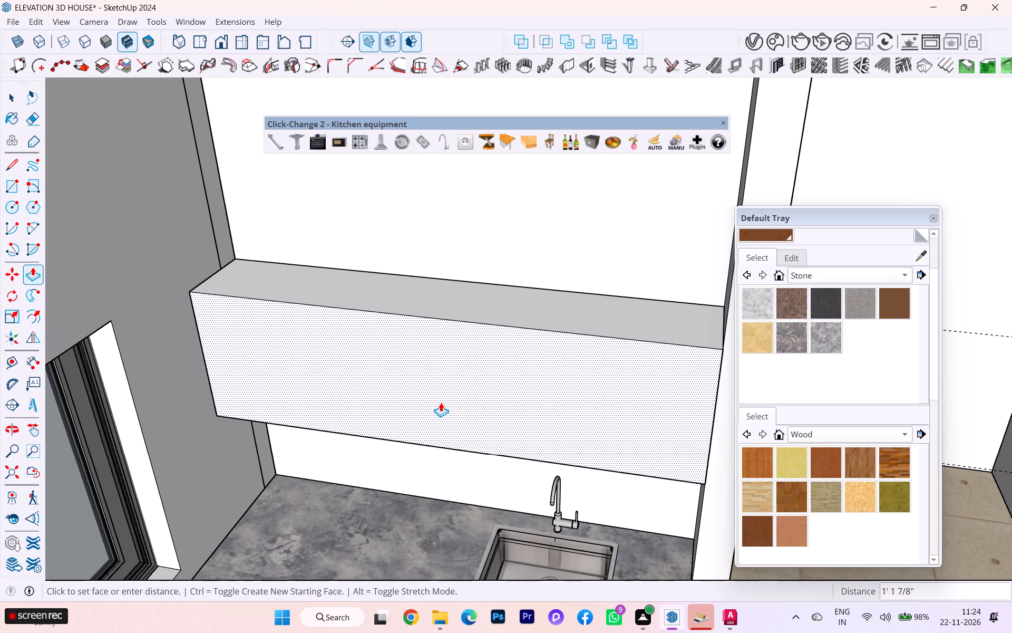
pyautogui.hotkey('ctrl', 'z')
pyautogui.hotkey('ctrl', 'z')
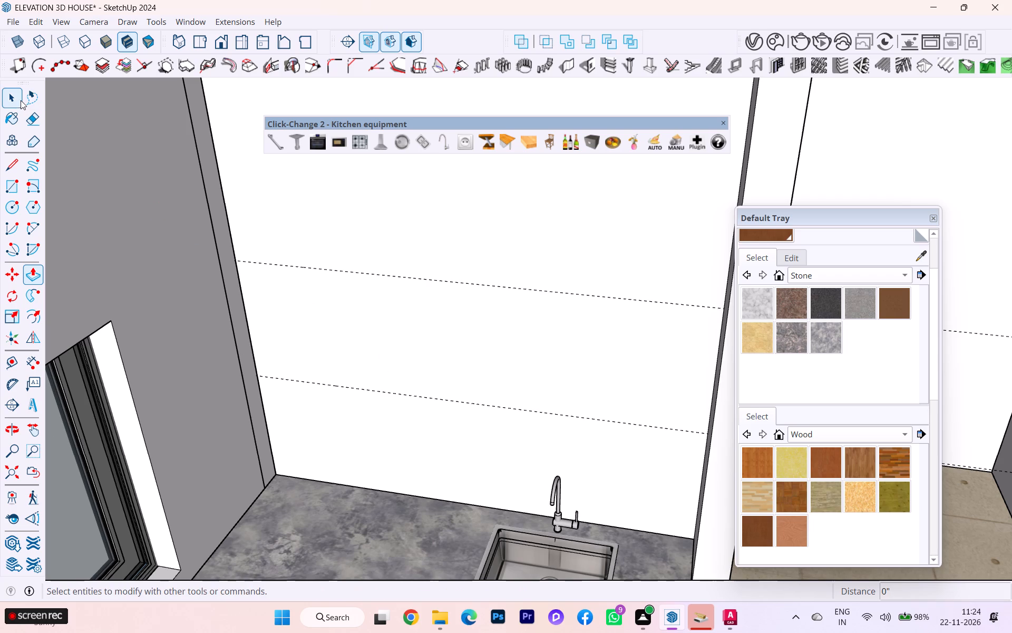
# Draw a rectangle about 2' by 4' 2 1/2" between the two guides, starting from the window-side corner of the sink wall.
pyautogui.click(20, 99)
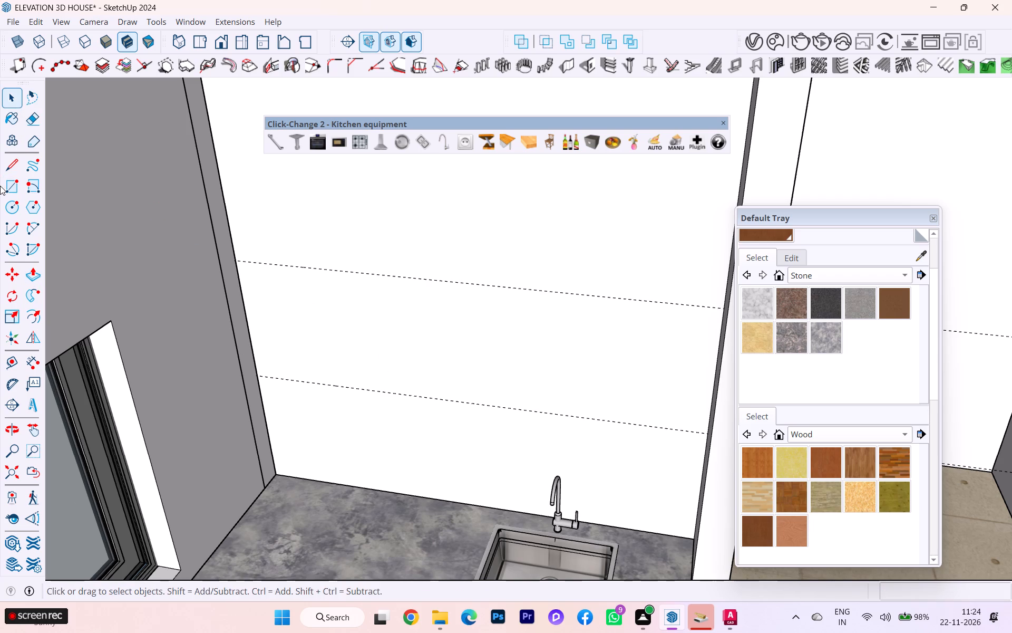
pyautogui.click(0, 186)
pyautogui.click(7, 181)
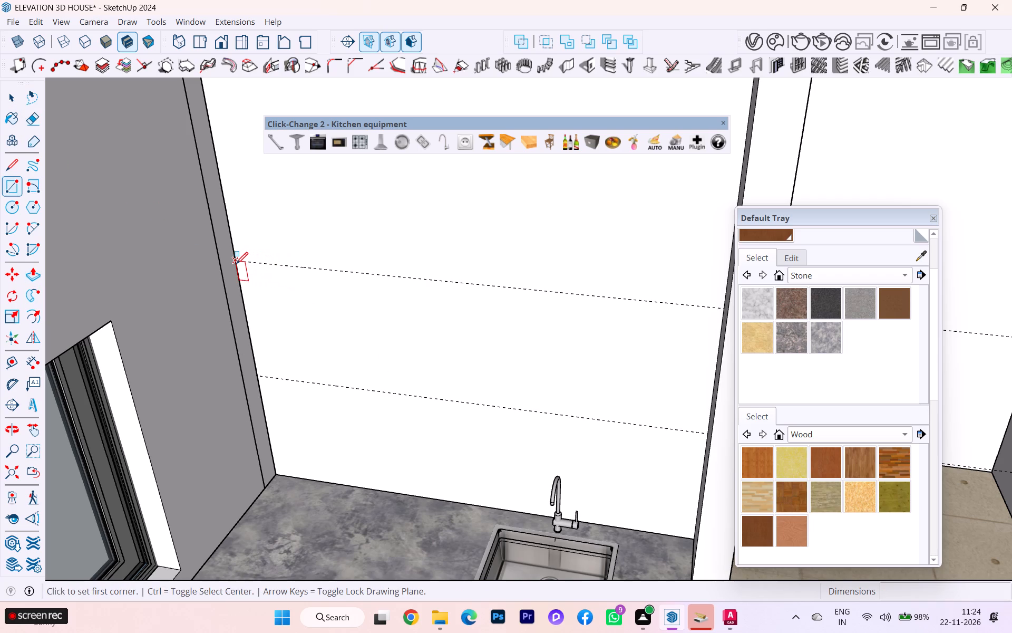
pyautogui.click(237, 258)
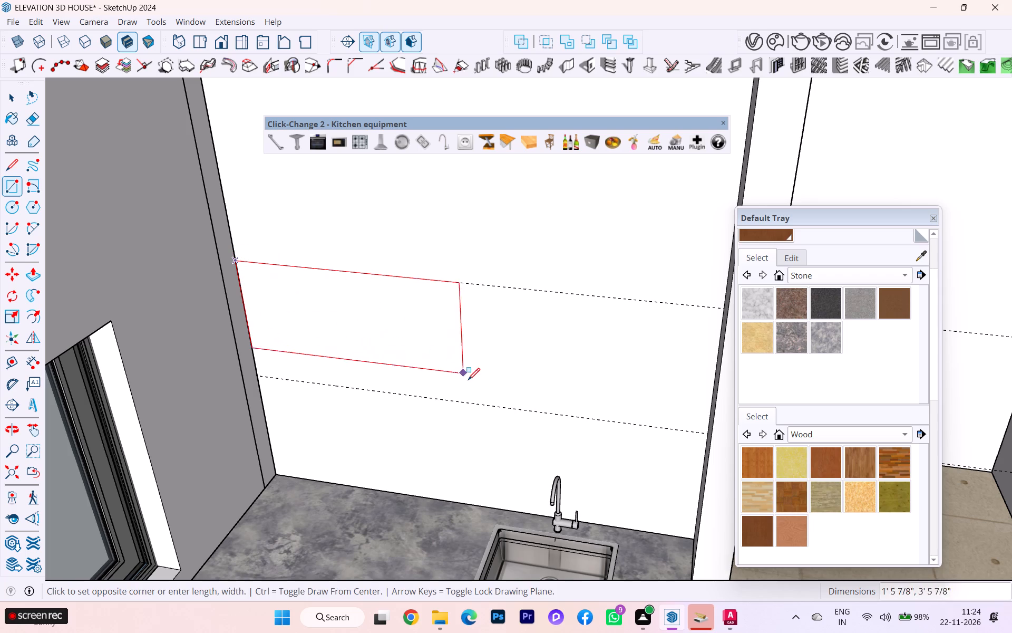
pyautogui.click(512, 409)
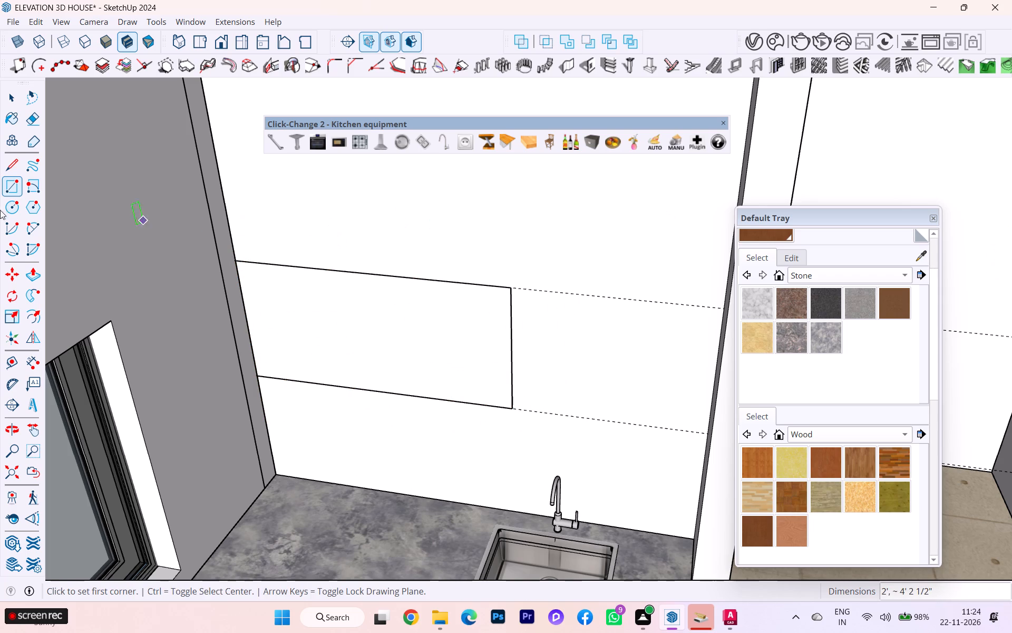
# Push/Pull the new rectangle 1'6" out from the sink wall to form an overhead cabinet box.
pyautogui.click(5, 97)
pyautogui.click(334, 361)
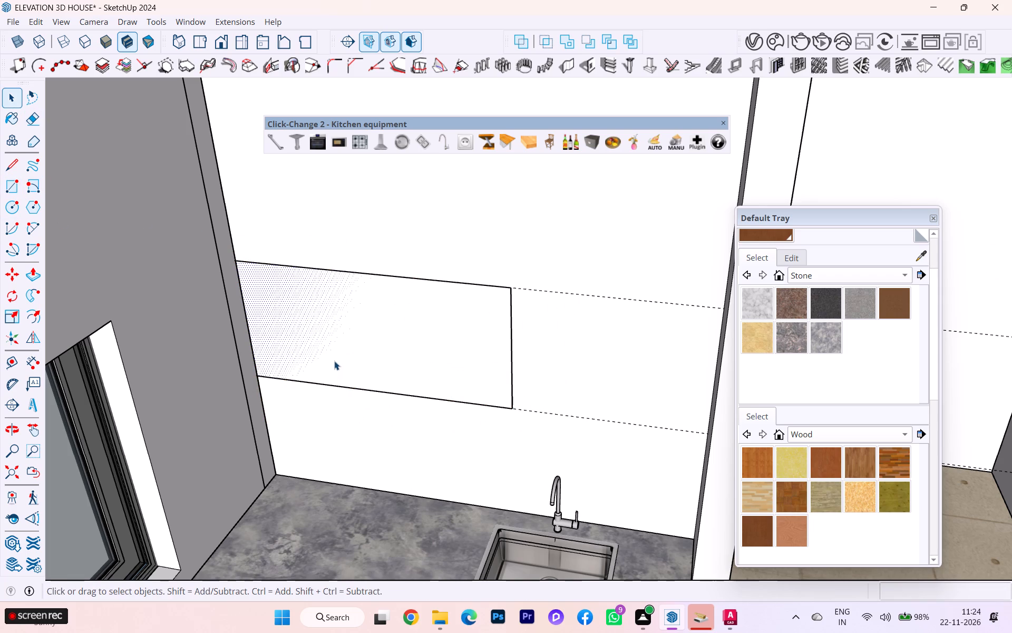
pyautogui.press('p')
pyautogui.click(334, 361)
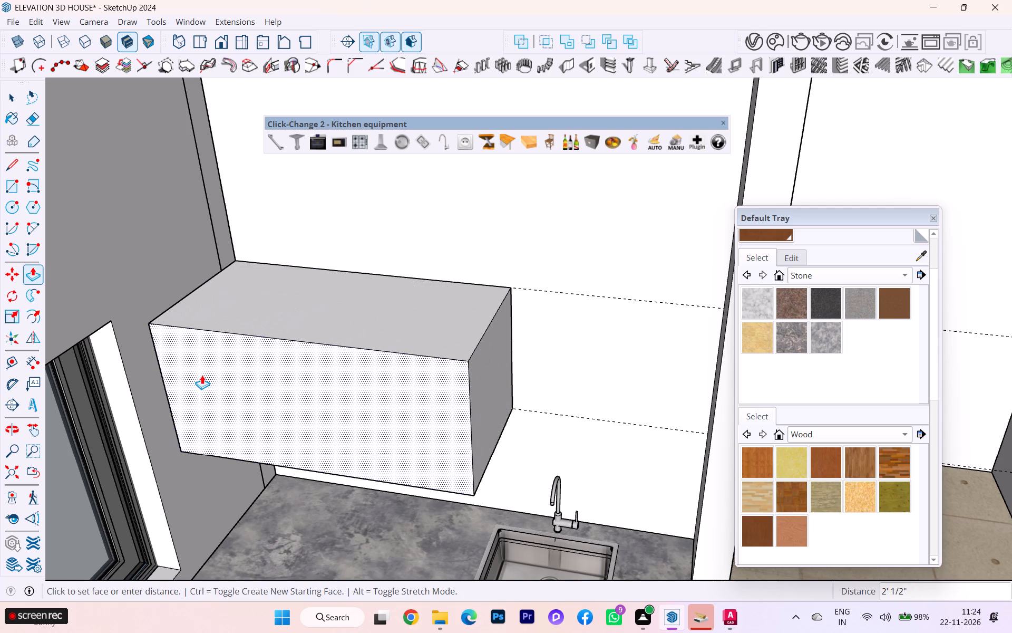
pyautogui.write("1'6")
pyautogui.press('Return')
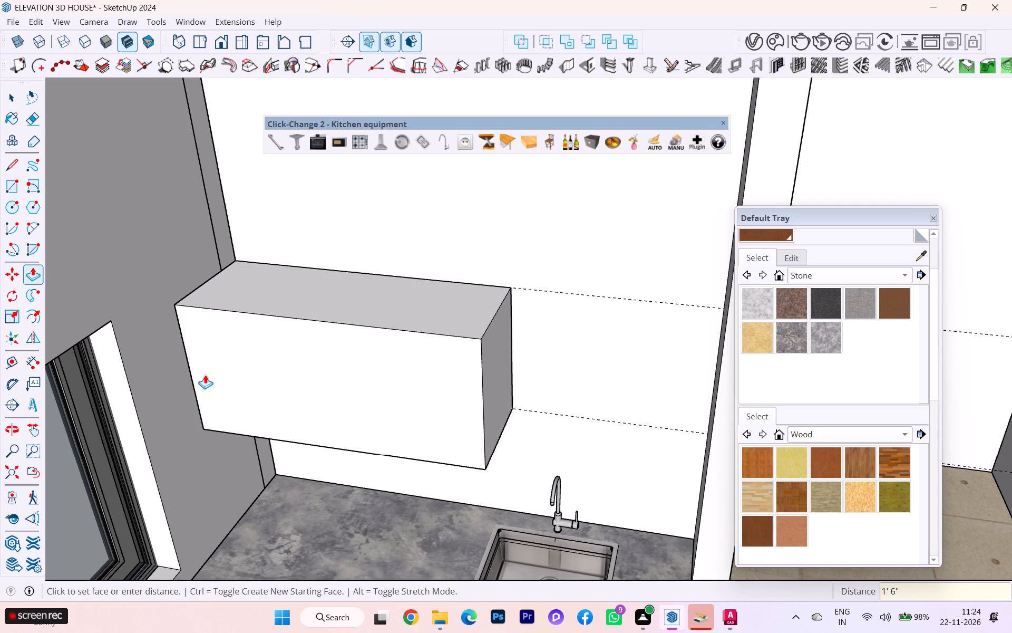
# Examine the overhead cabinet box from several angles, including its end against the window-side wall.
pyautogui.scroll(2, 206, 373)
pyautogui.scroll(-1, 270, 389)
pyautogui.moveTo(300, 387); pyautogui.dragTo(408, 381, button='middle')
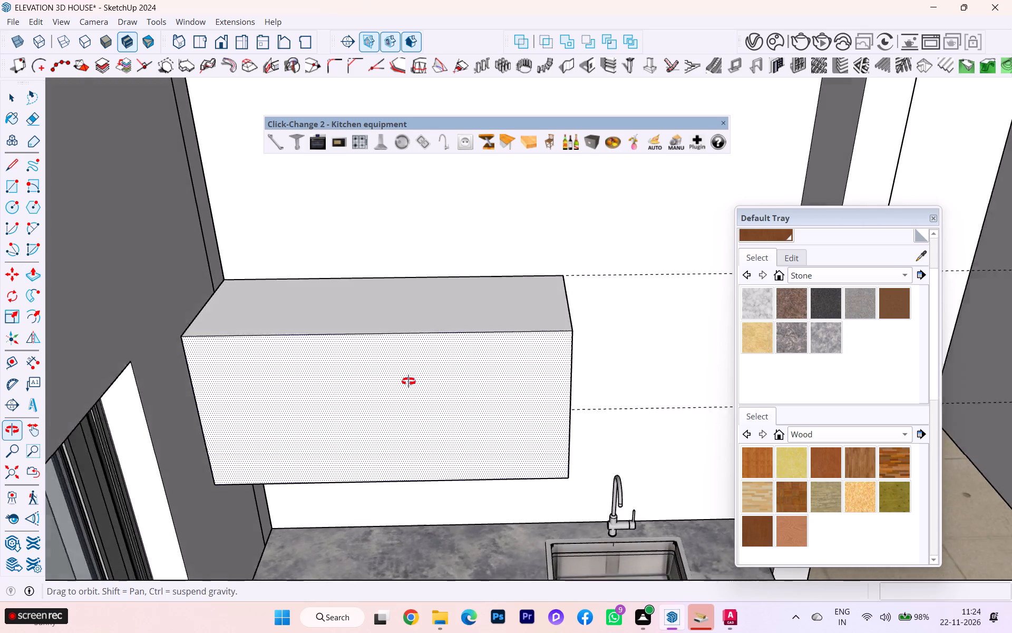
pyautogui.moveTo(408, 381); pyautogui.dragTo(480, 380, button='middle')
pyautogui.scroll(3, 285, 375)
pyautogui.scroll(-1, 284, 375)
pyautogui.scroll(-1, 202, 385)
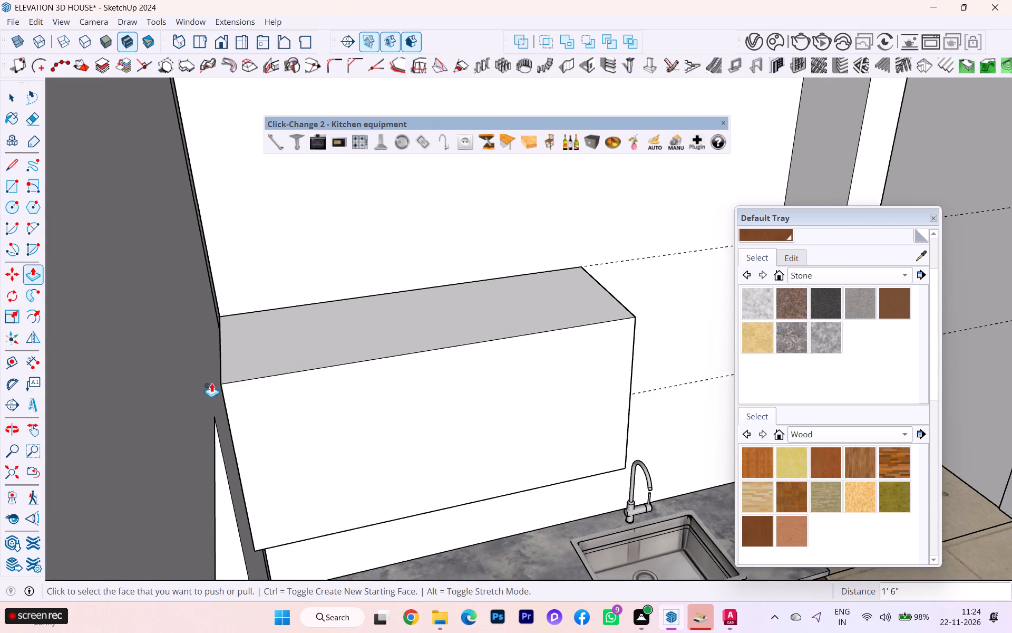
pyautogui.moveTo(221, 381); pyautogui.dragTo(186, 385, button='middle')
pyautogui.scroll(5, 216, 386)
pyautogui.scroll(-2, 236, 390)
pyautogui.scroll(3, 236, 390)
pyautogui.scroll(-2, 236, 390)
pyautogui.scroll(1, 236, 390)
pyautogui.scroll(-1, 238, 389)
pyautogui.moveTo(207, 370); pyautogui.dragTo(21, 287, button='middle')
pyautogui.scroll(-2, 481, 408)
pyautogui.scroll(1, 484, 414)
pyautogui.scroll(-1, 485, 414)
pyautogui.moveTo(468, 414); pyautogui.dragTo(215, 404, button='middle')
pyautogui.scroll(-2, 288, 385)
pyautogui.moveTo(303, 383); pyautogui.dragTo(469, 445, button='middle')
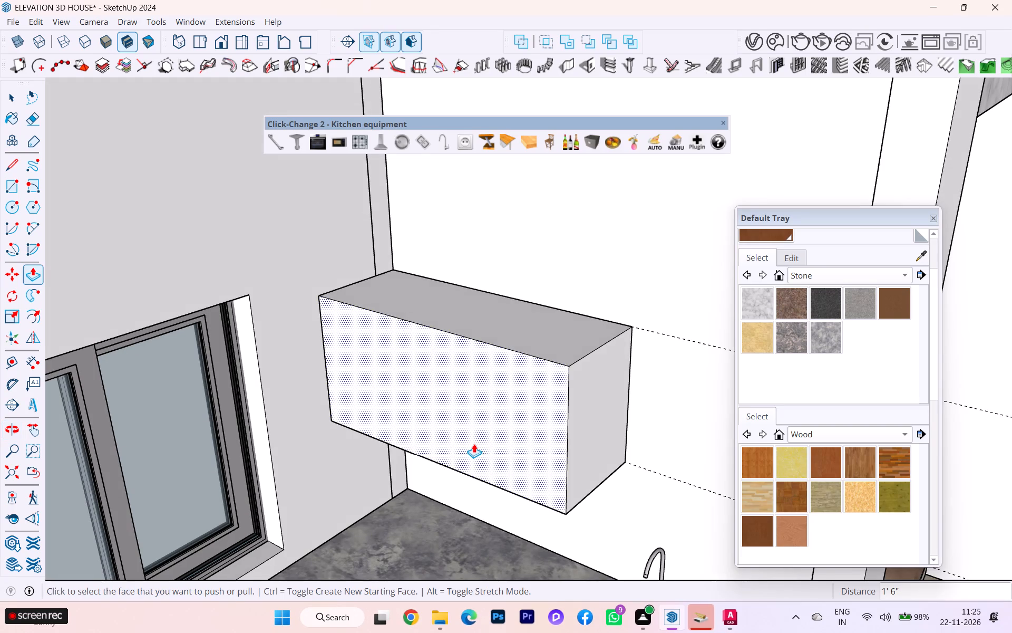
pyautogui.scroll(3, 473, 444)
pyautogui.scroll(-1, 478, 444)
pyautogui.moveTo(468, 444); pyautogui.dragTo(415, 378, button='middle')
pyautogui.scroll(-1, 414, 370)
pyautogui.scroll(1, 414, 370)
pyautogui.scroll(-2, 414, 370)
pyautogui.scroll(4, 414, 370)
pyautogui.scroll(-6, 505, 420)
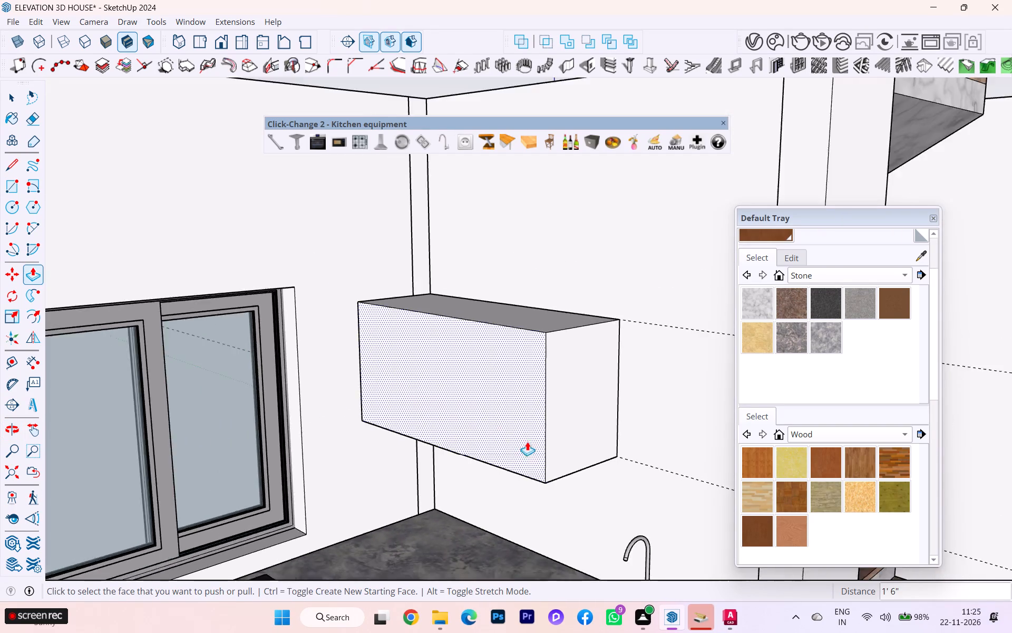
# Fit the whole model in view and find the kitchen with its overhead cabinet box again.
pyautogui.scroll(-1, 441, 426)
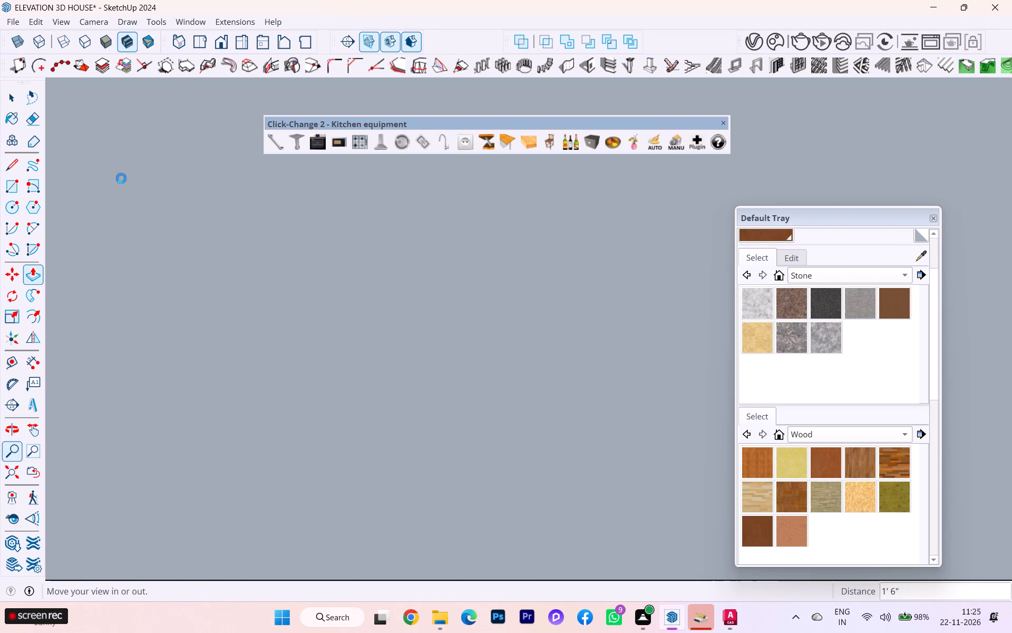
pyautogui.scroll(-2, 138, 404)
pyautogui.scroll(4, 333, 437)
pyautogui.scroll(2, 598, 414)
pyautogui.scroll(-2, 598, 414)
pyautogui.scroll(6, 598, 414)
pyautogui.scroll(-1, 593, 414)
pyautogui.scroll(3, 592, 414)
pyautogui.scroll(8, 131, 445)
pyautogui.scroll(-1, 47, 477)
pyautogui.scroll(1, 41, 473)
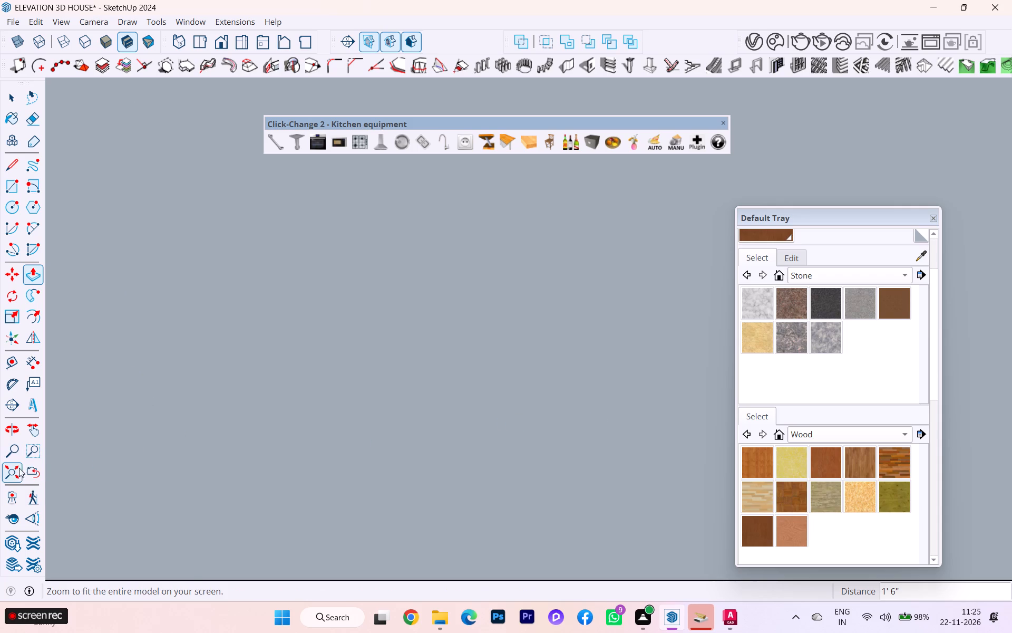
pyautogui.click(13, 468)
pyautogui.scroll(-4, 195, 474)
pyautogui.scroll(3, 363, 305)
pyautogui.scroll(-1, 457, 290)
pyautogui.scroll(3, 469, 291)
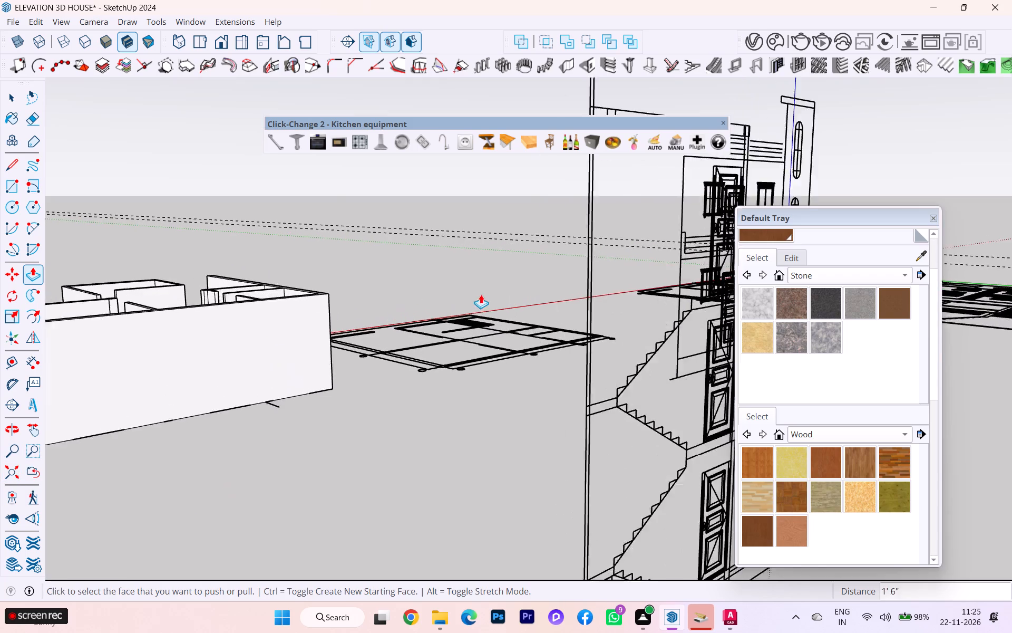
pyautogui.scroll(-4, 453, 315)
pyautogui.scroll(-3, 138, 447)
pyautogui.scroll(5, 138, 447)
pyautogui.scroll(-1, 138, 447)
pyautogui.scroll(-3, 398, 449)
pyautogui.scroll(-4, 287, 431)
pyautogui.scroll(1, 277, 436)
pyautogui.scroll(-2, 276, 437)
pyautogui.scroll(2, 271, 439)
pyautogui.scroll(-2, 348, 444)
pyautogui.scroll(1, 352, 445)
pyautogui.scroll(-7, 355, 446)
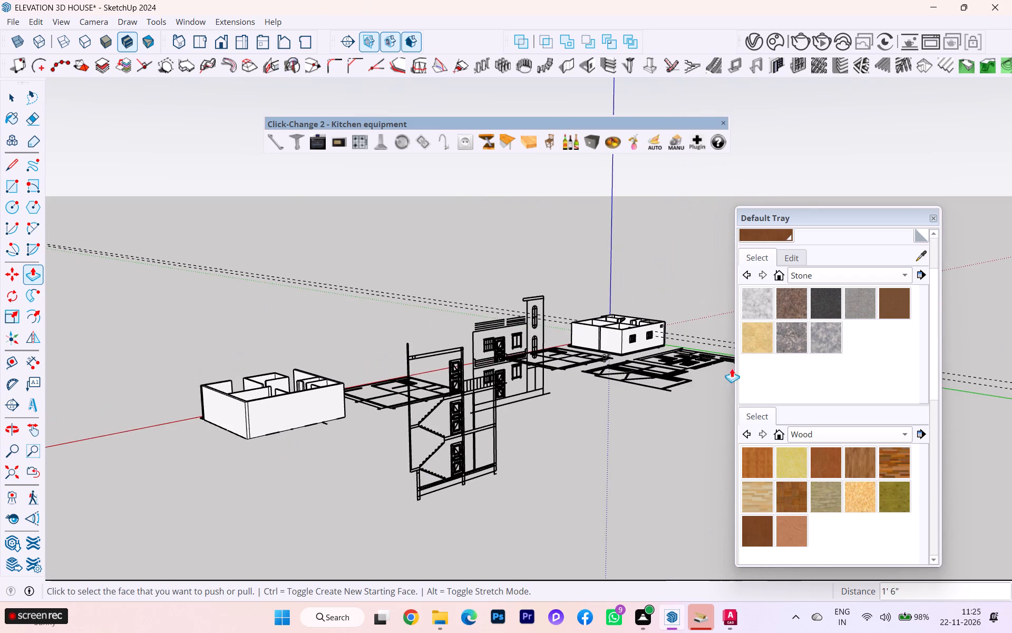
pyautogui.scroll(16, 684, 323)
pyautogui.scroll(-6, 646, 313)
pyautogui.scroll(4, 645, 313)
pyautogui.scroll(-4, 630, 323)
pyautogui.scroll(4, 628, 323)
pyautogui.scroll(-1, 623, 324)
pyautogui.scroll(3, 622, 324)
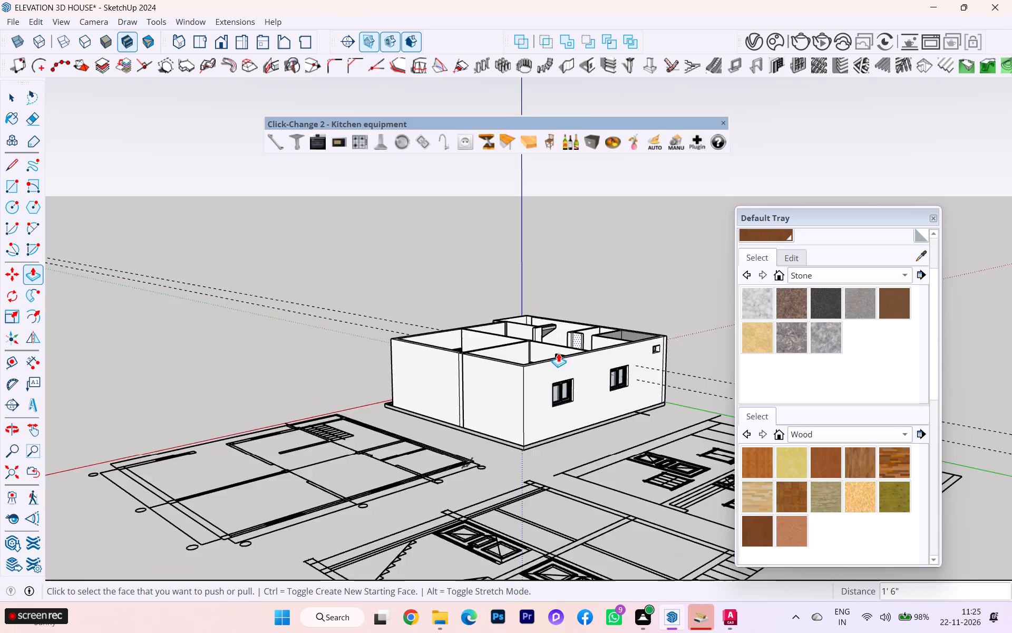
pyautogui.scroll(1, 558, 353)
pyautogui.scroll(-1, 533, 354)
pyautogui.scroll(8, 532, 354)
pyautogui.scroll(-1, 563, 344)
pyautogui.scroll(3, 563, 344)
pyautogui.scroll(-1, 569, 346)
pyautogui.moveTo(519, 385); pyautogui.dragTo(354, 553, button='middle')
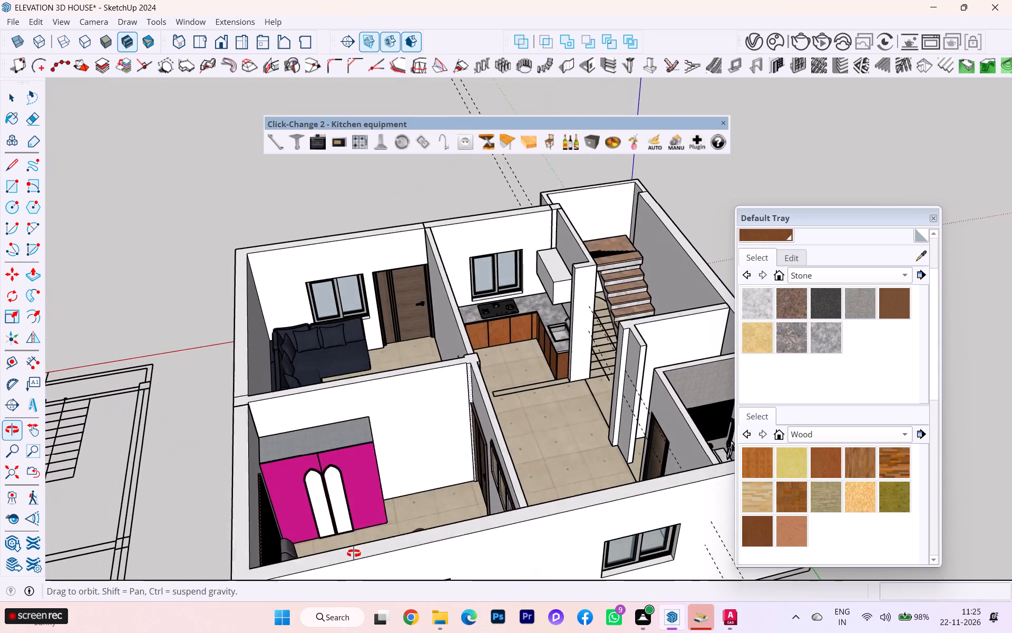
pyautogui.moveTo(354, 553); pyautogui.dragTo(354, 563, button='middle')
pyautogui.scroll(1, 490, 392)
pyautogui.scroll(-2, 506, 386)
pyautogui.scroll(4, 569, 309)
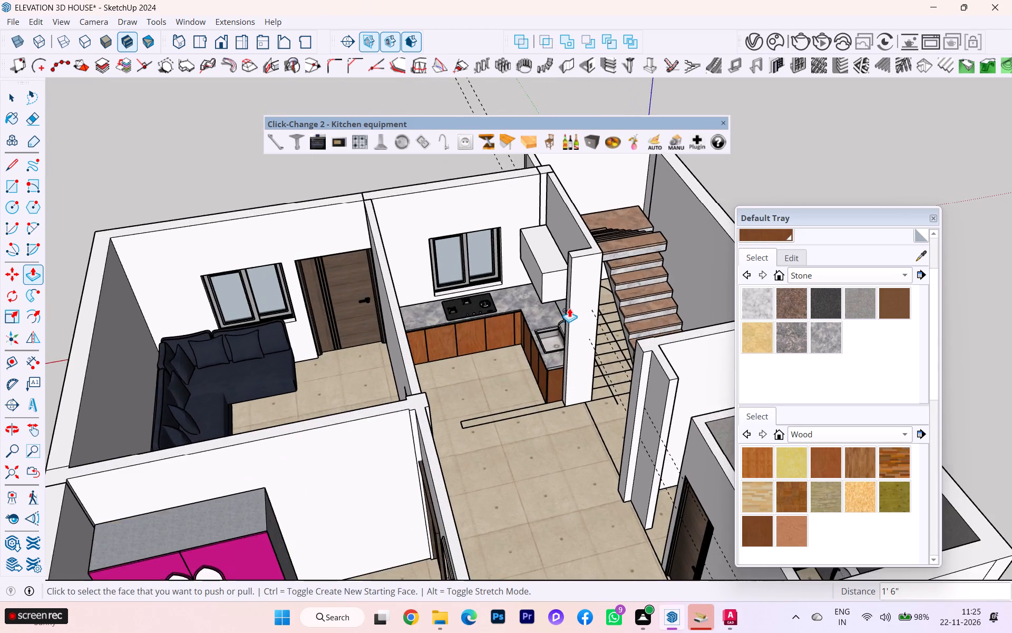
# Push/Pull the overhead box's free end face, using the counter and base cabinets beside the sink as reference.
pyautogui.scroll(13, 557, 313)
pyautogui.scroll(-1, 544, 275)
pyautogui.scroll(1, 544, 275)
pyautogui.moveTo(544, 275); pyautogui.dragTo(831, 302, button='middle')
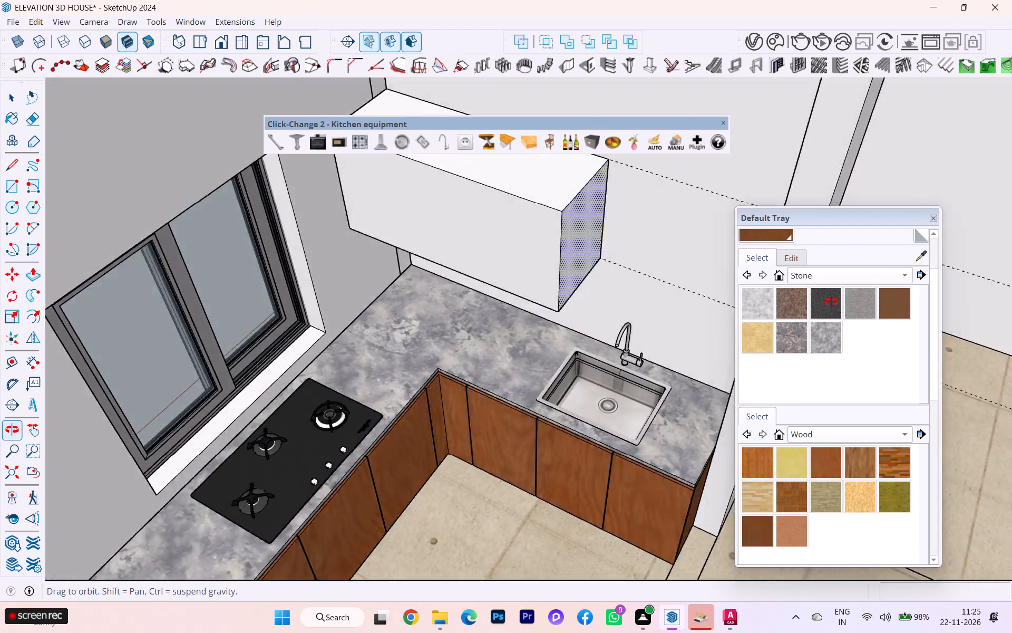
pyautogui.moveTo(831, 302); pyautogui.dragTo(909, 301, button='middle')
pyautogui.scroll(2, 584, 248)
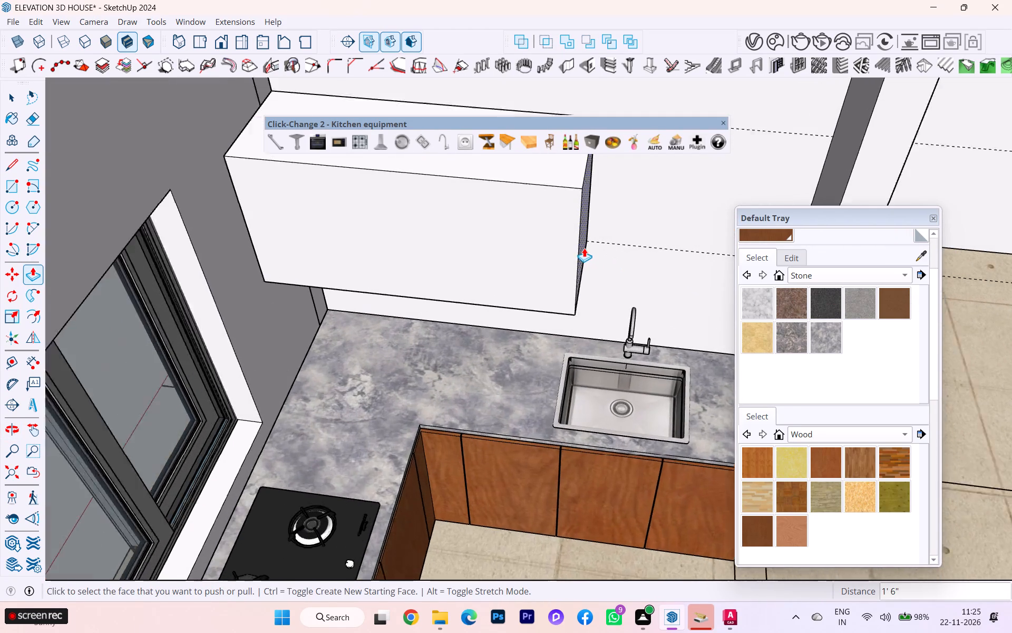
pyautogui.scroll(2, 584, 248)
pyautogui.scroll(-2, 584, 248)
pyautogui.moveTo(553, 248); pyautogui.dragTo(499, 246, button='middle')
pyautogui.click(566, 243)
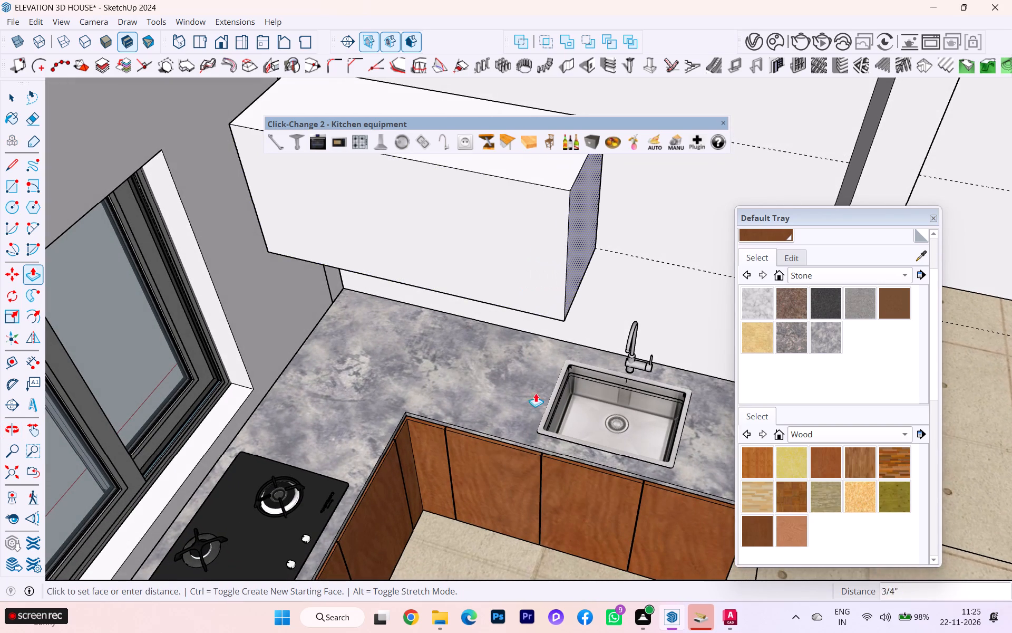
pyautogui.click(535, 428)
# Copy the vertical edge of the overhead cabinet's front face at the window-side wall 16" along that face.
pyautogui.scroll(-3, 597, 385)
pyautogui.moveTo(598, 384); pyautogui.dragTo(542, 346, button='middle')
pyautogui.scroll(-2, 419, 370)
pyautogui.scroll(1, 415, 373)
pyautogui.scroll(-4, 414, 375)
pyautogui.scroll(-1, 440, 411)
pyautogui.moveTo(437, 415); pyautogui.dragTo(318, 428, button='middle')
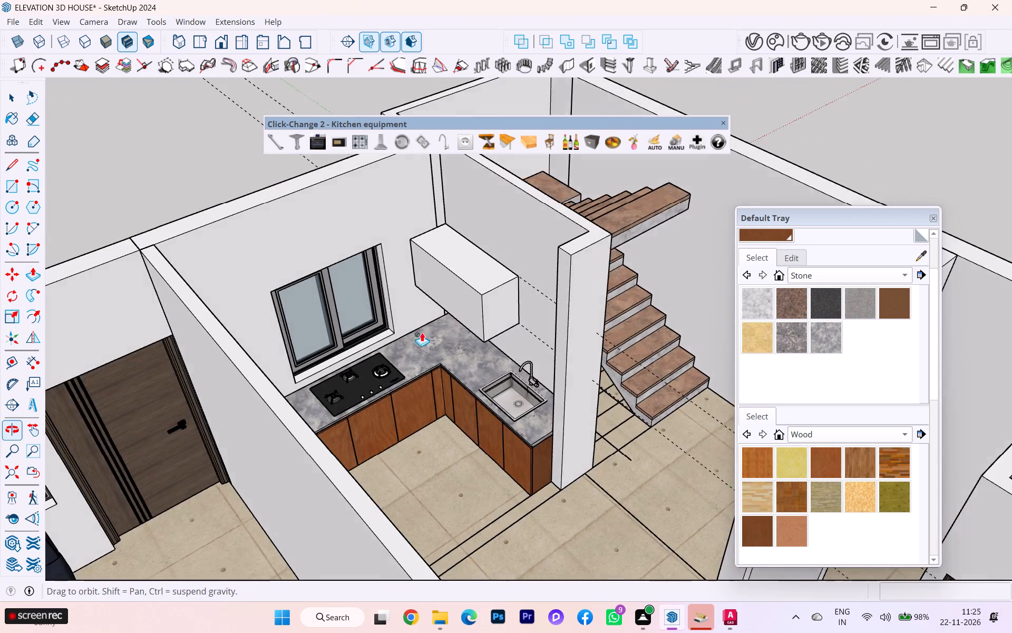
pyautogui.scroll(3, 439, 309)
pyautogui.scroll(-1, 441, 294)
pyautogui.scroll(4, 442, 293)
pyautogui.scroll(-1, 454, 287)
pyautogui.scroll(1, 454, 287)
pyautogui.scroll(-1, 455, 286)
pyautogui.scroll(5, 456, 285)
pyautogui.moveTo(546, 251); pyautogui.dragTo(632, 228, button='middle')
pyautogui.scroll(3, 328, 214)
pyautogui.click(5, 97)
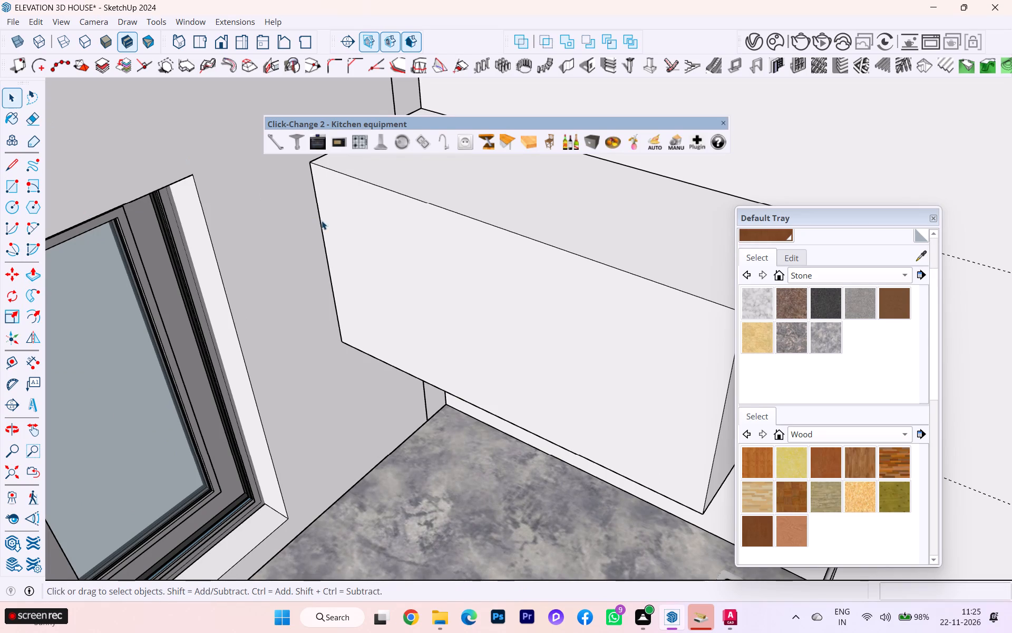
pyautogui.click(327, 224)
pyautogui.click(324, 229)
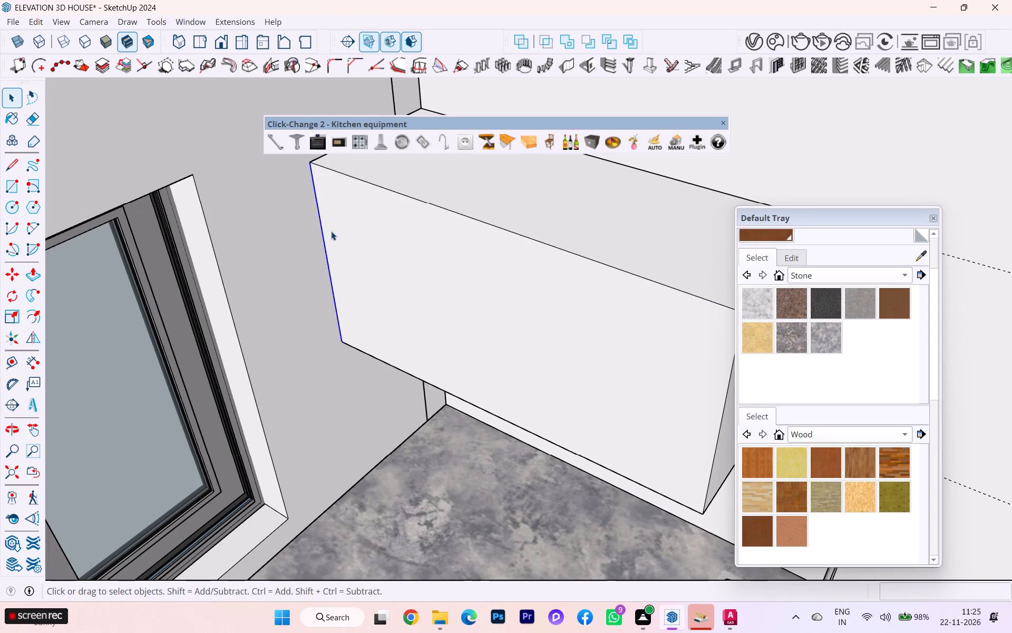
pyautogui.press('m')
pyautogui.click(343, 335)
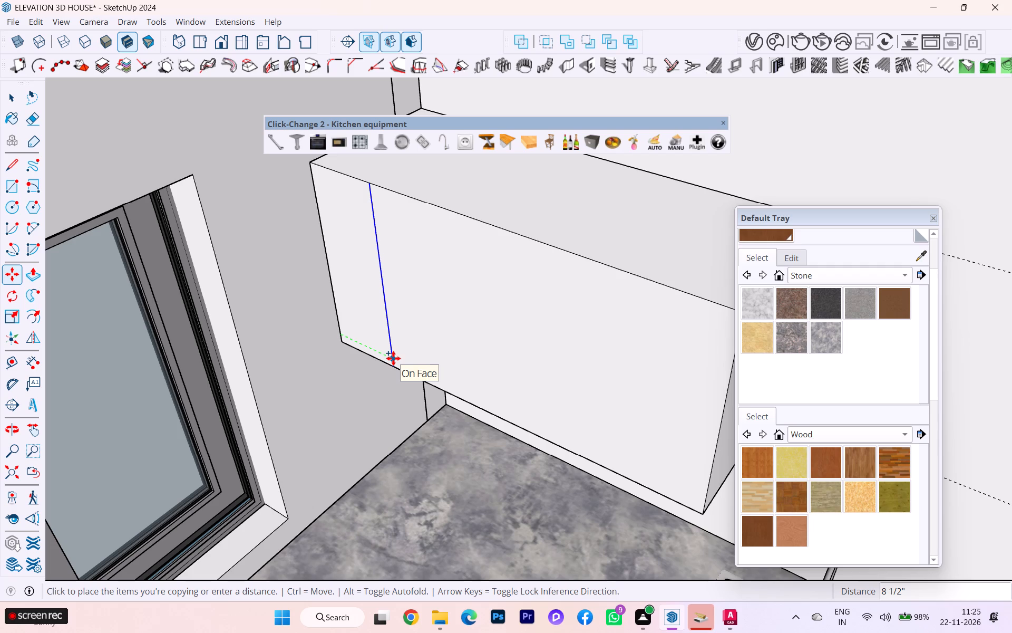
pyautogui.write('16')
pyautogui.press('Return')
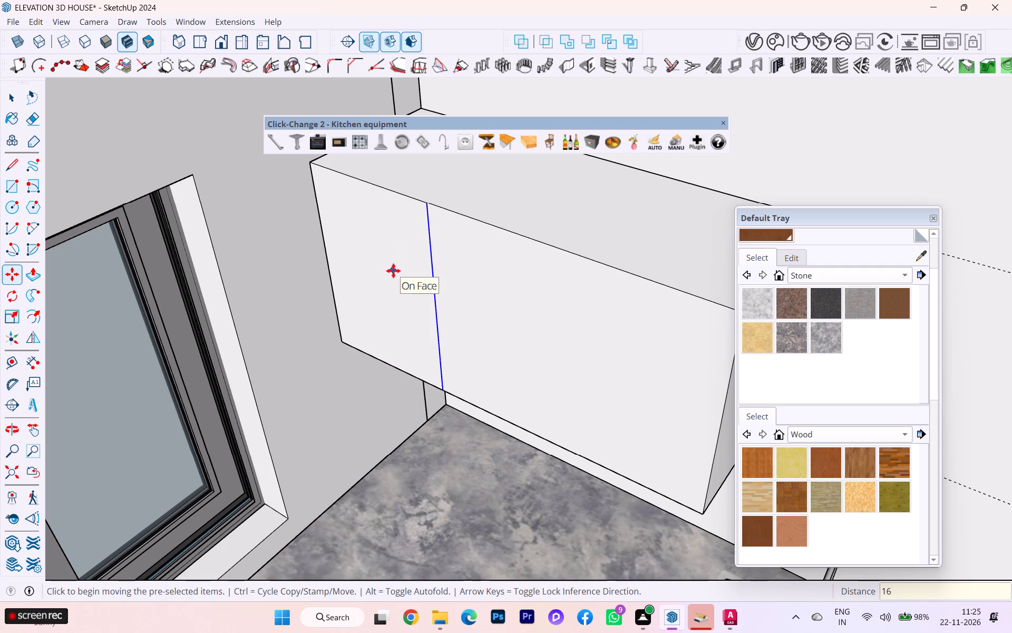
# Push/Pull the 16" wide front section along the window wall until it reaches the window frame's edge, making the cabinet L-shaped.
pyautogui.press('p')
pyautogui.click(371, 241)
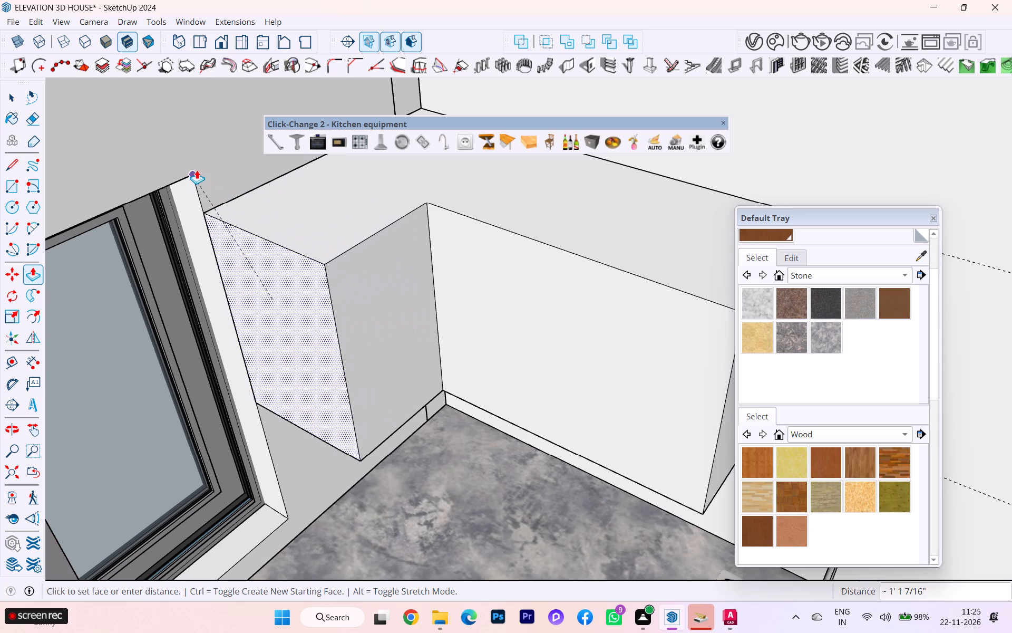
pyautogui.click(198, 167)
# Push/Pull both front faces of the L-shaped overhead cabinet 2" back toward their walls.
pyautogui.scroll(-1, 602, 309)
pyautogui.moveTo(586, 310); pyautogui.dragTo(423, 252, button='middle')
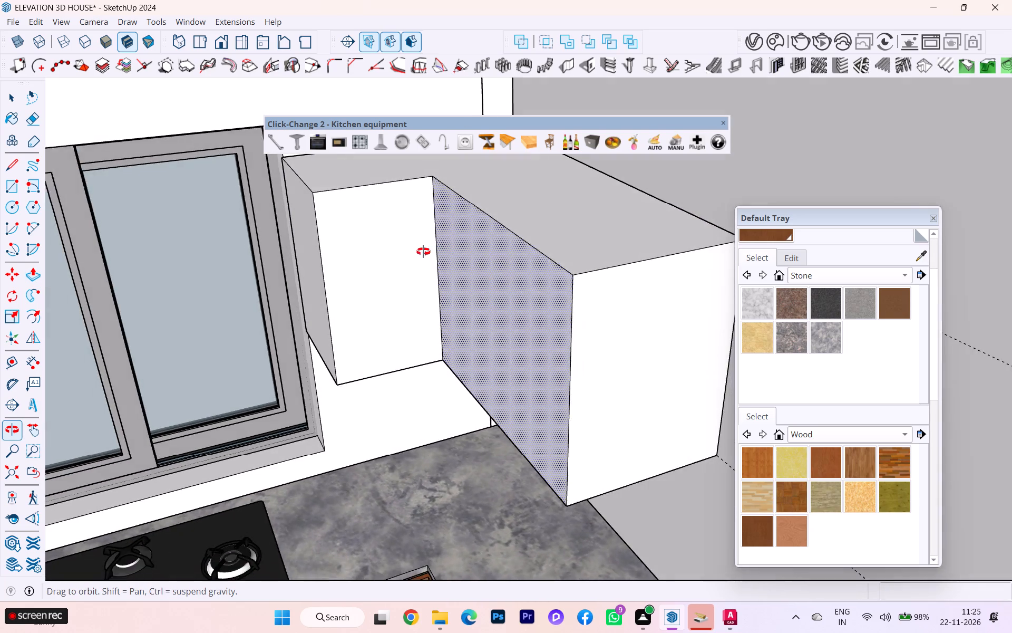
pyautogui.moveTo(423, 252); pyautogui.dragTo(421, 248, button='middle')
pyautogui.scroll(-5, 651, 255)
pyautogui.moveTo(519, 266); pyautogui.dragTo(558, 254, button='middle')
pyautogui.click(549, 260)
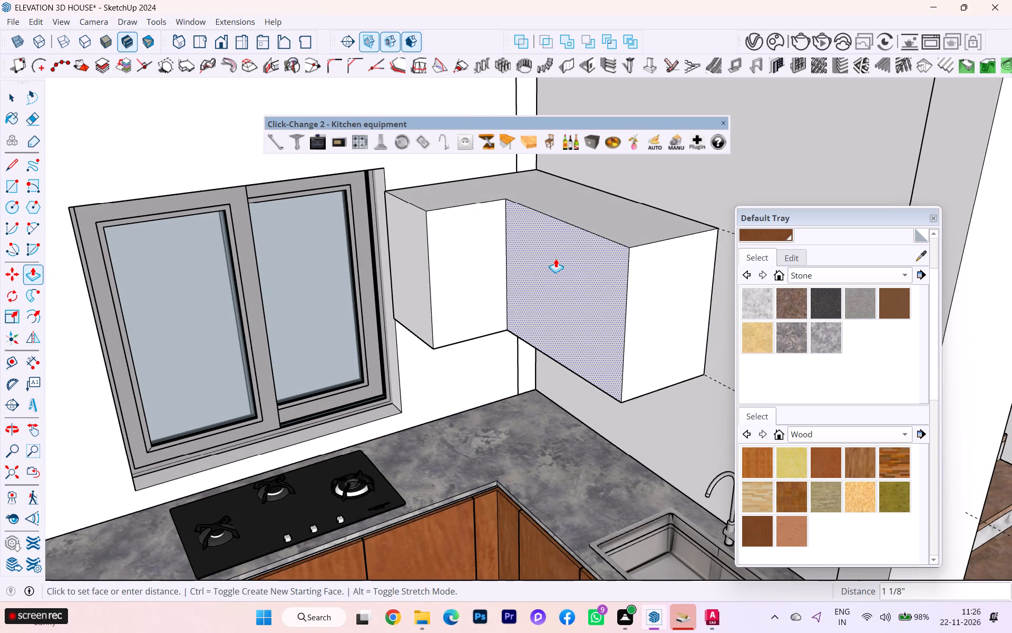
pyautogui.press('2')
pyautogui.press('Return')
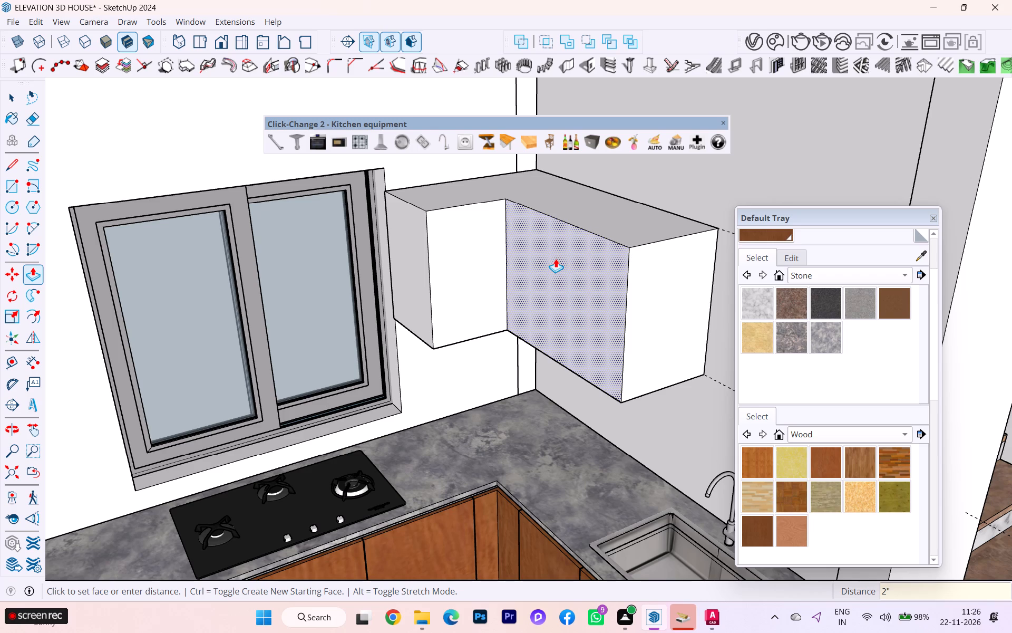
pyautogui.click(477, 252)
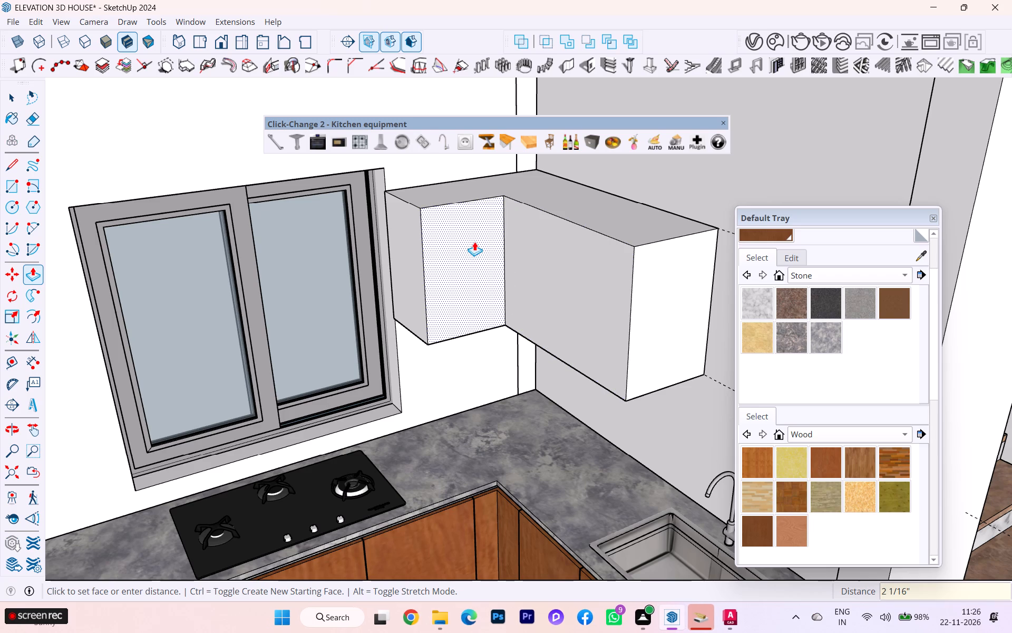
pyautogui.press('2')
pyautogui.press('Return')
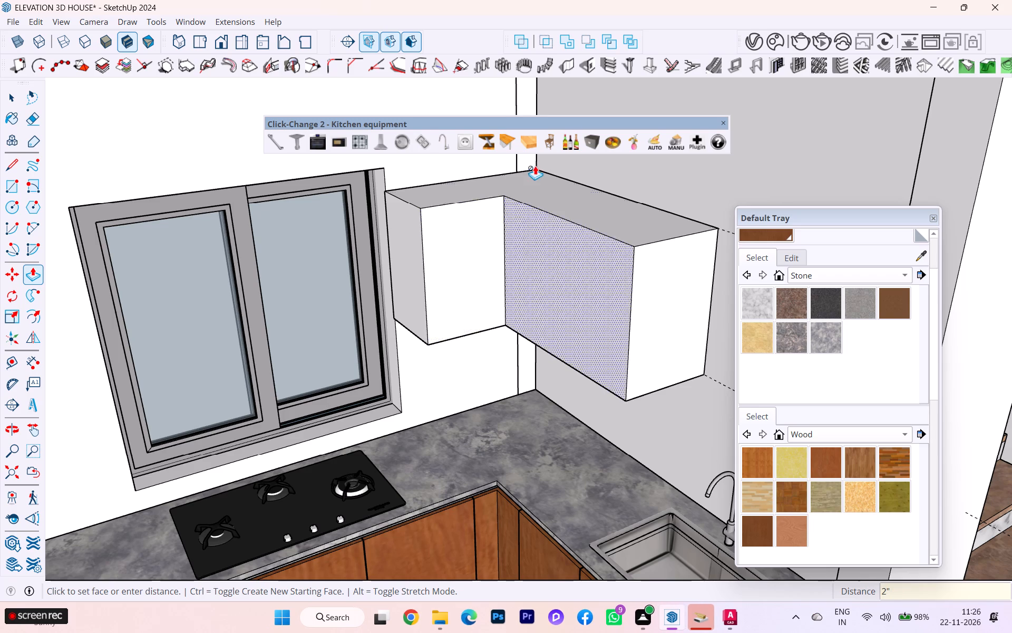
# Examine the L-shaped overhead cabinet from several angles against the window, counter and sink.
pyautogui.scroll(-4, 537, 203)
pyautogui.moveTo(550, 240); pyautogui.dragTo(400, 253, button='middle')
pyautogui.scroll(-2, 530, 278)
pyautogui.moveTo(549, 277); pyautogui.dragTo(654, 238, button='middle')
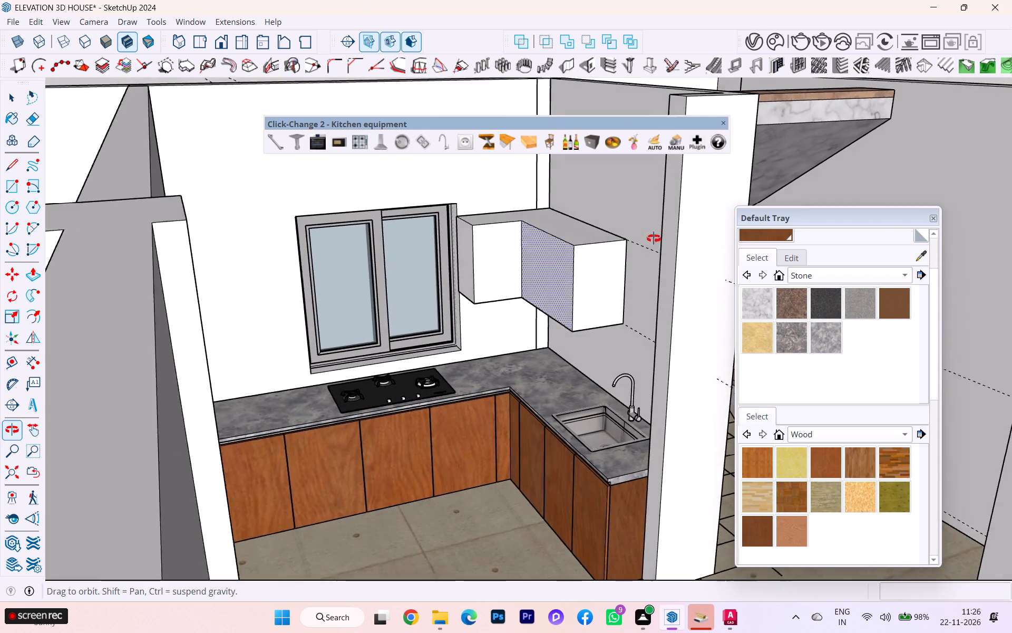
pyautogui.moveTo(654, 238); pyautogui.dragTo(654, 238, button='middle')
pyautogui.scroll(1, 578, 293)
pyautogui.scroll(-2, 576, 295)
pyautogui.scroll(5, 569, 305)
pyautogui.moveTo(587, 293); pyautogui.dragTo(582, 267, button='middle')
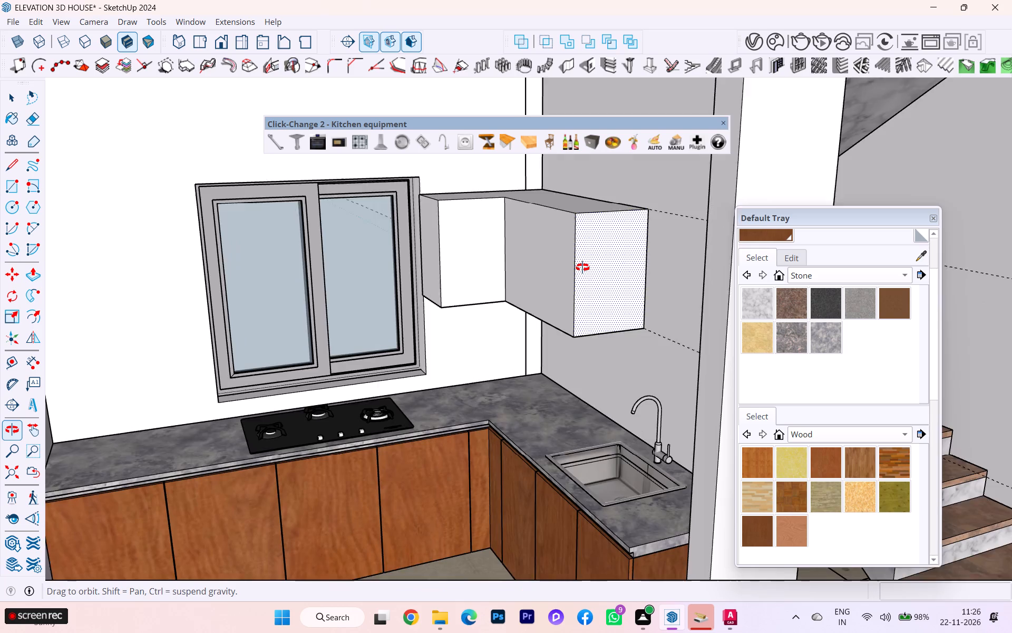
pyautogui.moveTo(582, 267); pyautogui.dragTo(565, 222, button='middle')
pyautogui.scroll(-2, 554, 226)
pyautogui.moveTo(548, 230); pyautogui.dragTo(565, 270, button='middle')
pyautogui.scroll(-1, 551, 246)
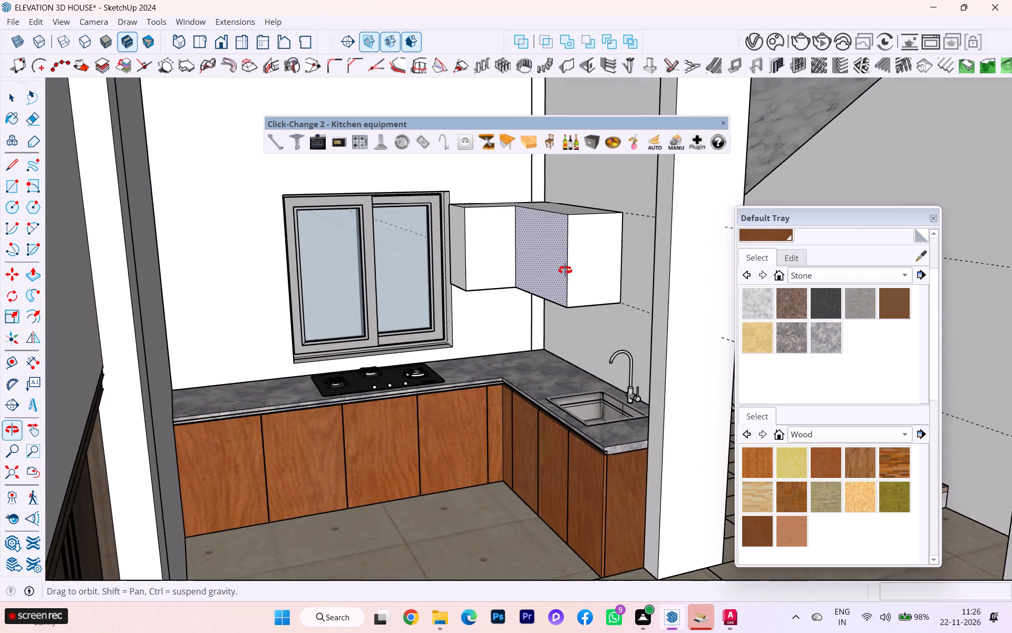
pyautogui.moveTo(565, 270); pyautogui.dragTo(568, 274, button='middle')
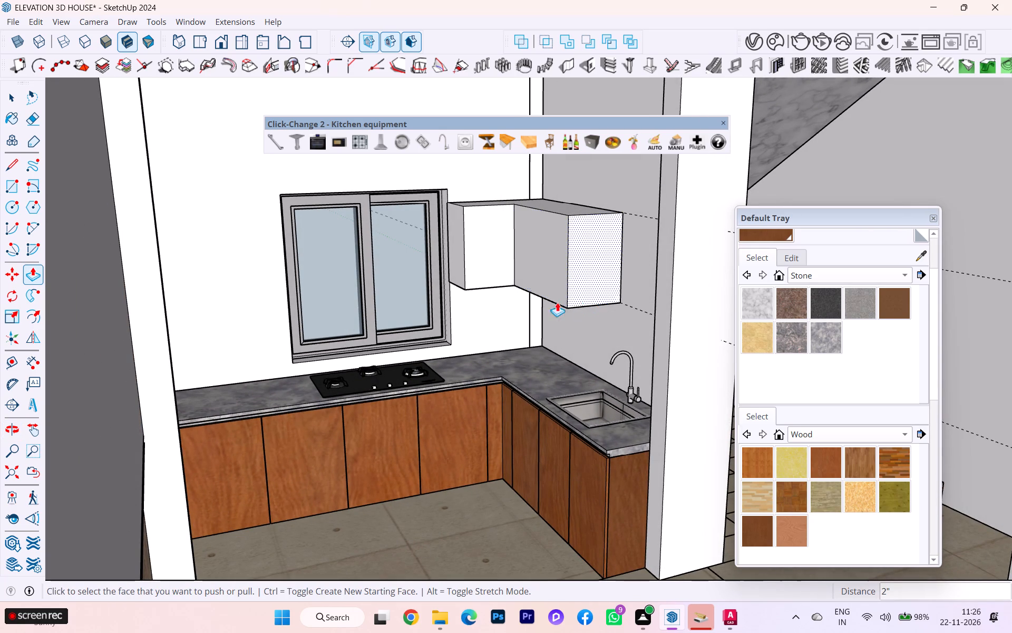
# Fit the whole model in view and find the kitchen with its L-shaped overhead cabinet again.
pyautogui.scroll(2, 387, 332)
pyautogui.scroll(-4, 385, 326)
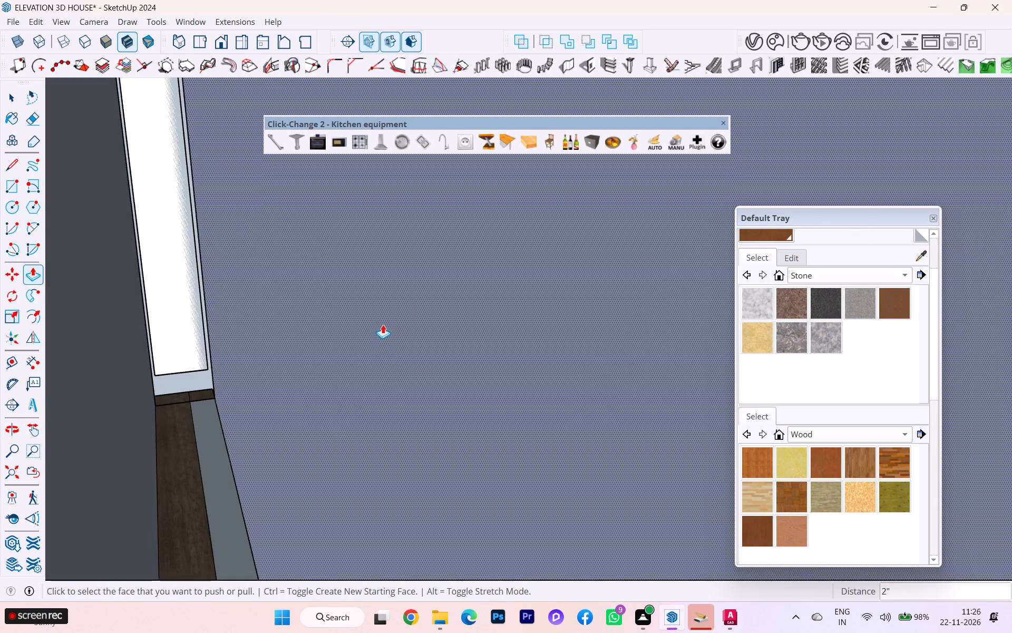
pyautogui.scroll(-7, 107, 330)
pyautogui.click(5, 480)
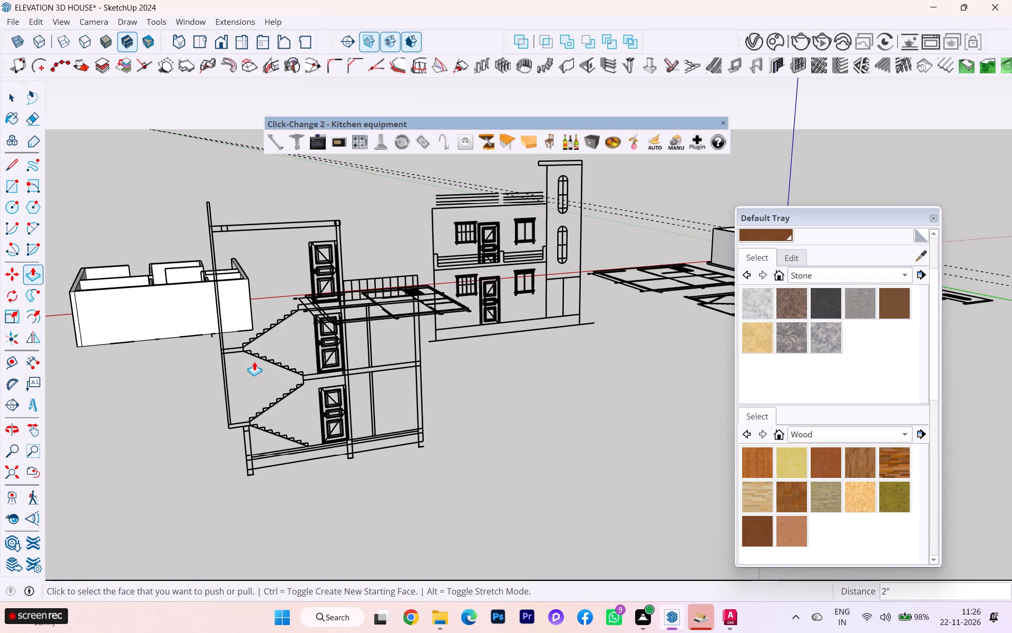
pyautogui.scroll(3, 506, 319)
pyautogui.scroll(-10, 286, 392)
pyautogui.scroll(1, 158, 413)
pyautogui.scroll(-2, 158, 413)
pyautogui.scroll(1, 159, 414)
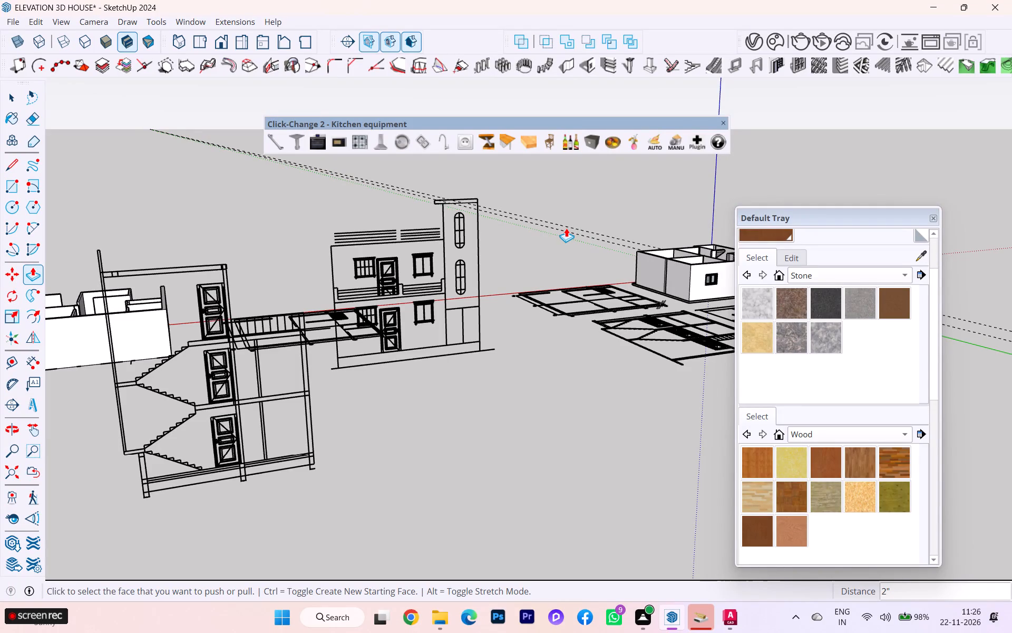
pyautogui.scroll(2, 754, 207)
pyautogui.scroll(1, 693, 342)
pyautogui.scroll(-1, 702, 331)
pyautogui.scroll(4, 703, 328)
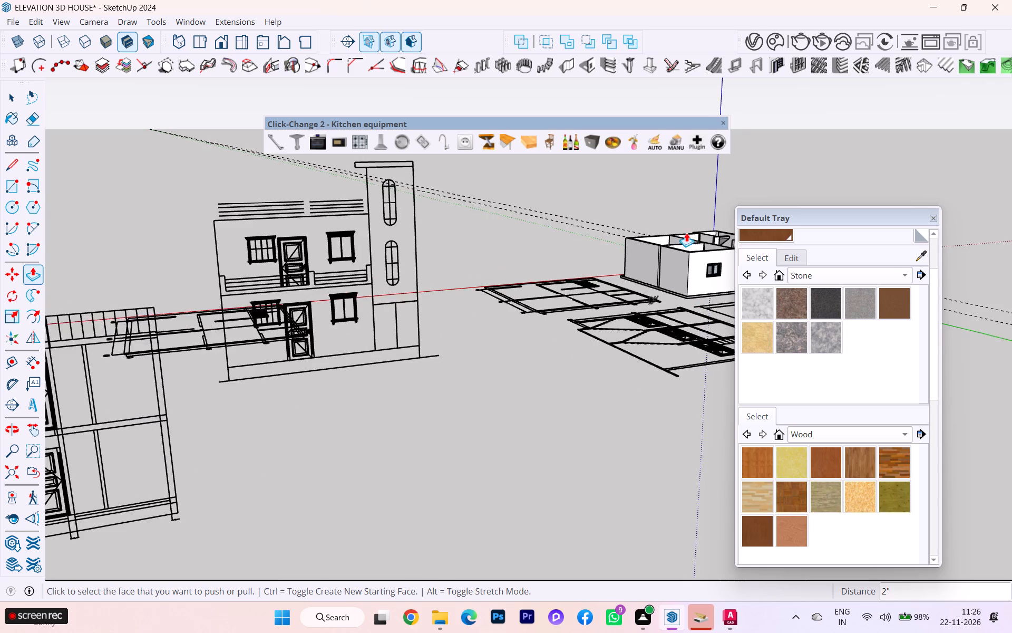
pyautogui.scroll(1, 686, 233)
pyautogui.scroll(-2, 686, 233)
pyautogui.scroll(3, 686, 233)
pyautogui.scroll(-1, 686, 233)
pyautogui.scroll(1, 686, 233)
pyautogui.scroll(-3, 442, 281)
pyautogui.scroll(1, 442, 281)
pyautogui.scroll(-1, 442, 281)
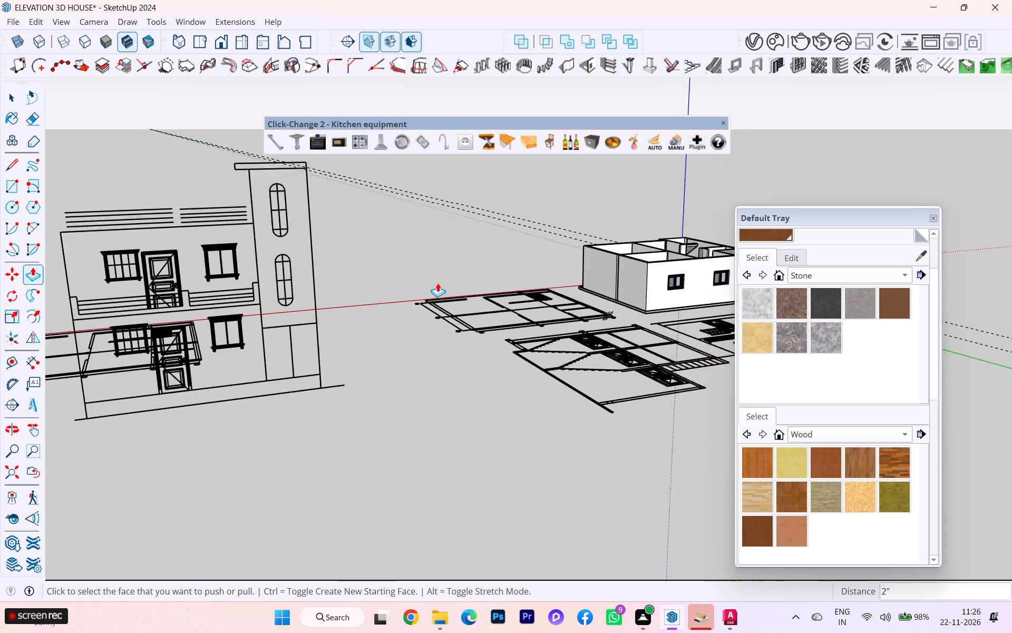
pyautogui.scroll(-1, 437, 283)
pyautogui.scroll(6, 357, 311)
pyautogui.scroll(2, 664, 239)
pyautogui.scroll(-4, 661, 241)
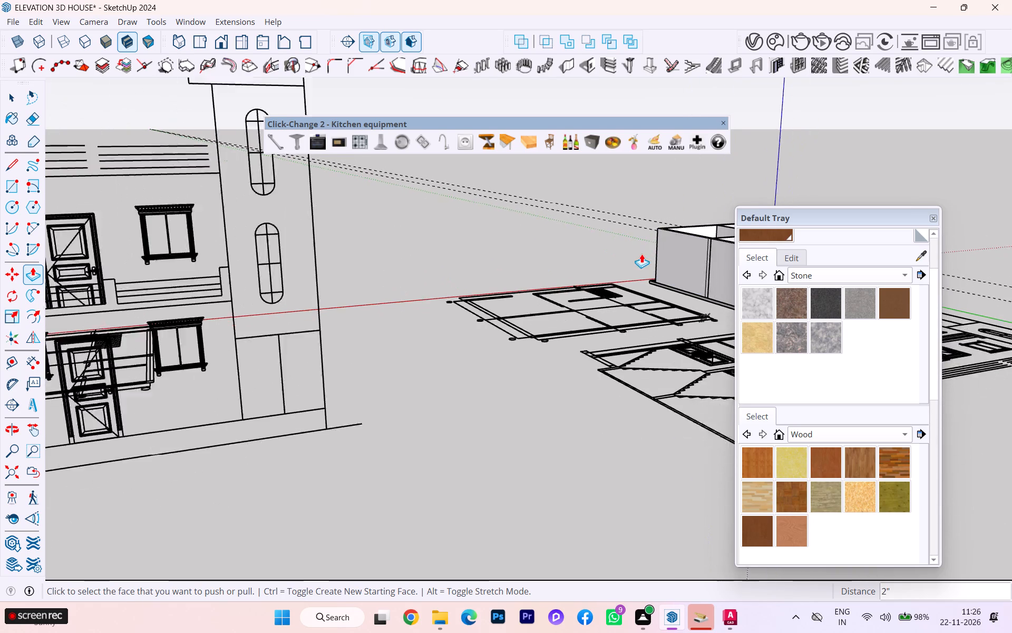
pyautogui.scroll(-1, 620, 244)
pyautogui.scroll(2, 619, 244)
pyautogui.scroll(-3, 608, 254)
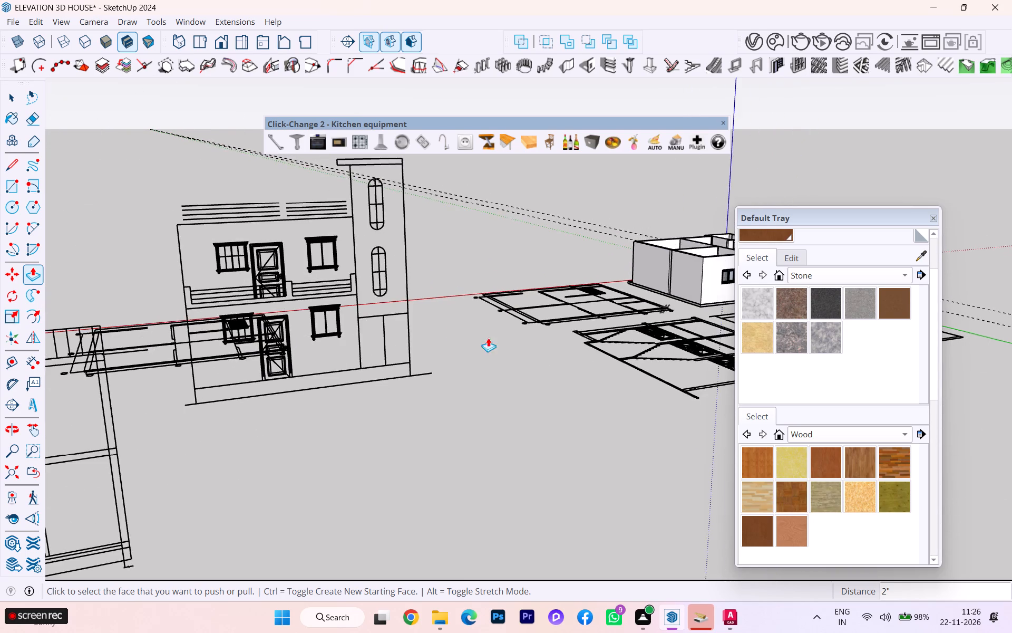
pyautogui.scroll(7, 619, 305)
pyautogui.scroll(6, 704, 248)
pyautogui.scroll(-2, 590, 282)
pyautogui.moveTo(551, 289); pyautogui.dragTo(317, 361, button='middle')
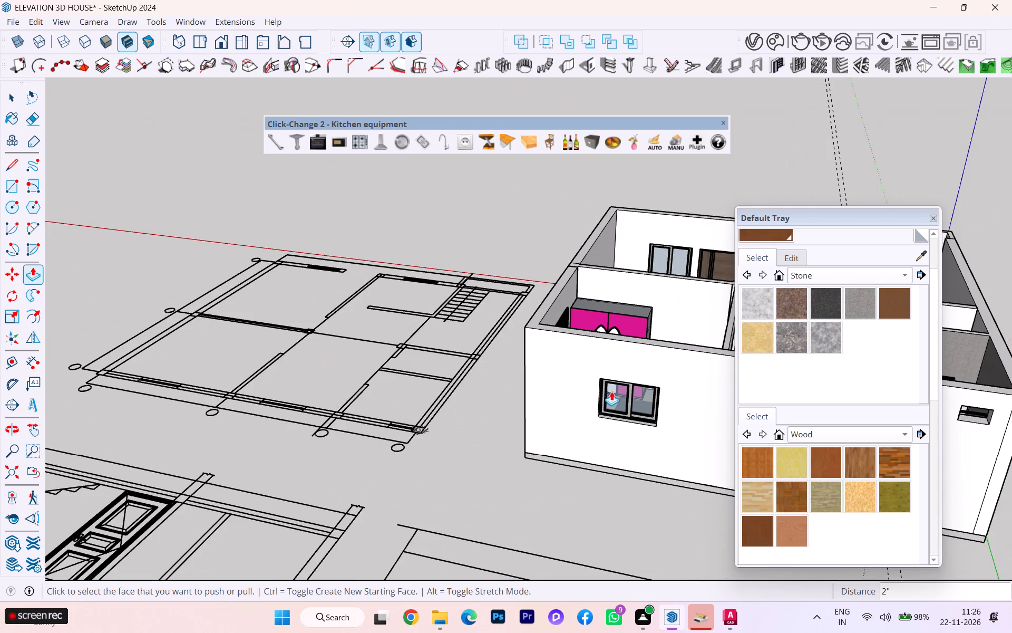
pyautogui.scroll(3, 615, 391)
pyautogui.scroll(-4, 556, 365)
pyautogui.moveTo(547, 363); pyautogui.dragTo(787, 456, button='middle')
pyautogui.scroll(3, 525, 236)
pyautogui.scroll(-1, 504, 227)
pyautogui.scroll(3, 504, 227)
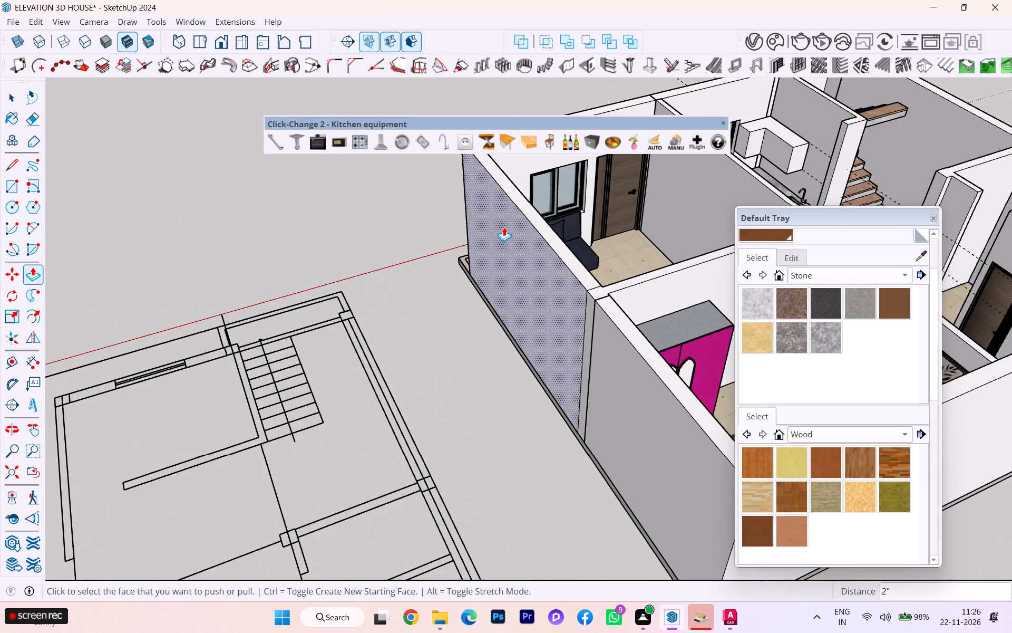
pyautogui.scroll(4, 530, 247)
pyautogui.scroll(-1, 530, 247)
pyautogui.scroll(4, 530, 247)
pyautogui.moveTo(492, 261); pyautogui.dragTo(365, 287, button='middle')
pyautogui.scroll(-3, 344, 245)
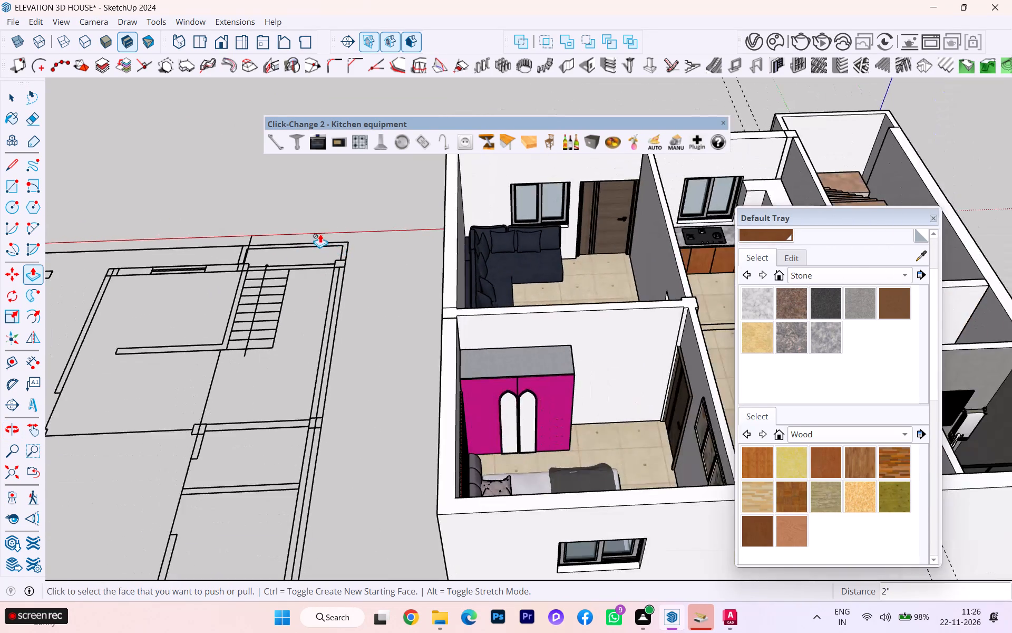
pyautogui.scroll(-4, 317, 233)
pyautogui.scroll(3, 776, 175)
pyautogui.scroll(5, 558, 193)
pyautogui.scroll(-1, 590, 217)
pyautogui.scroll(4, 596, 222)
pyautogui.scroll(-1, 603, 232)
pyautogui.scroll(1, 603, 232)
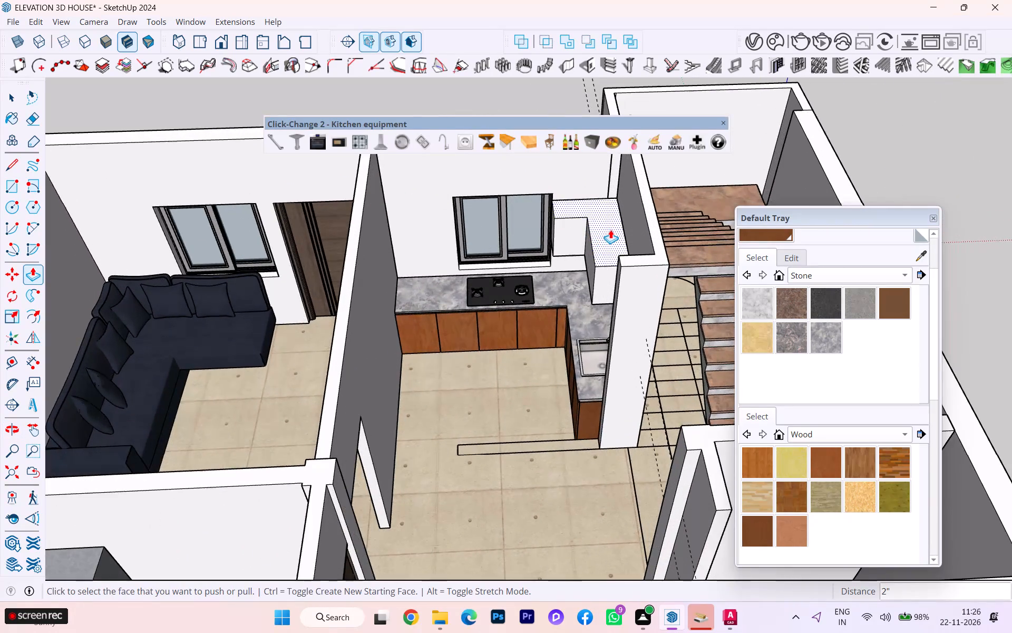
pyautogui.scroll(-4, 611, 229)
pyautogui.scroll(1, 611, 229)
pyautogui.scroll(-1, 611, 229)
pyautogui.scroll(6, 611, 229)
pyautogui.moveTo(595, 217); pyautogui.dragTo(659, 182, button='middle')
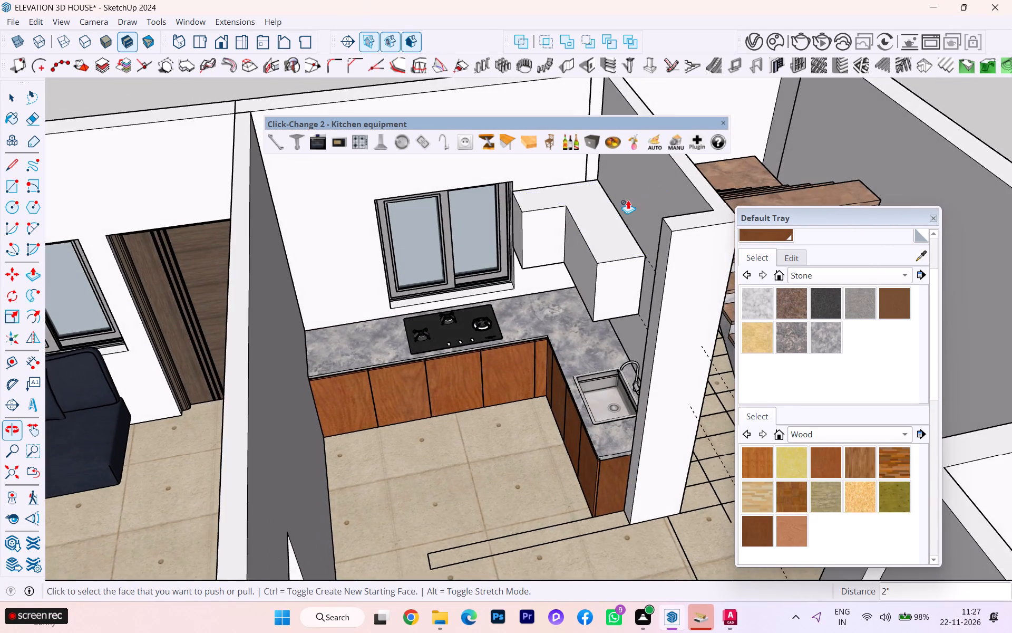
# Examine the overhead cabinet's top and front faces beside the window and above the sink counter.
pyautogui.scroll(3, 607, 205)
pyautogui.scroll(-1, 607, 205)
pyautogui.scroll(6, 607, 205)
pyautogui.moveTo(514, 196); pyautogui.dragTo(490, 123, button='middle')
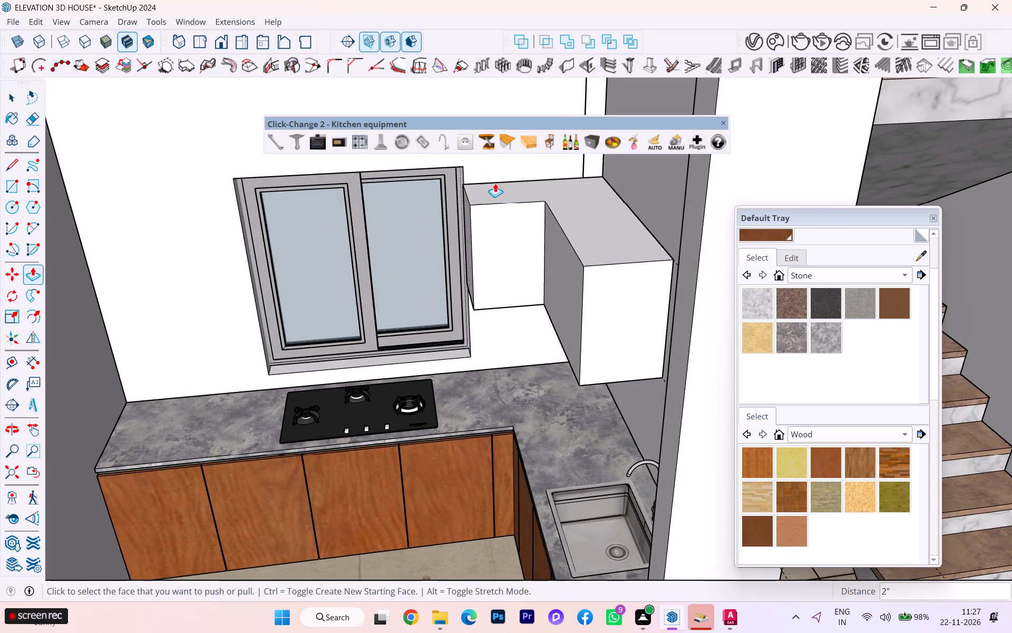
pyautogui.scroll(-2, 501, 202)
pyautogui.scroll(4, 506, 214)
pyautogui.scroll(-2, 508, 218)
pyautogui.moveTo(548, 243); pyautogui.dragTo(677, 267, button='middle')
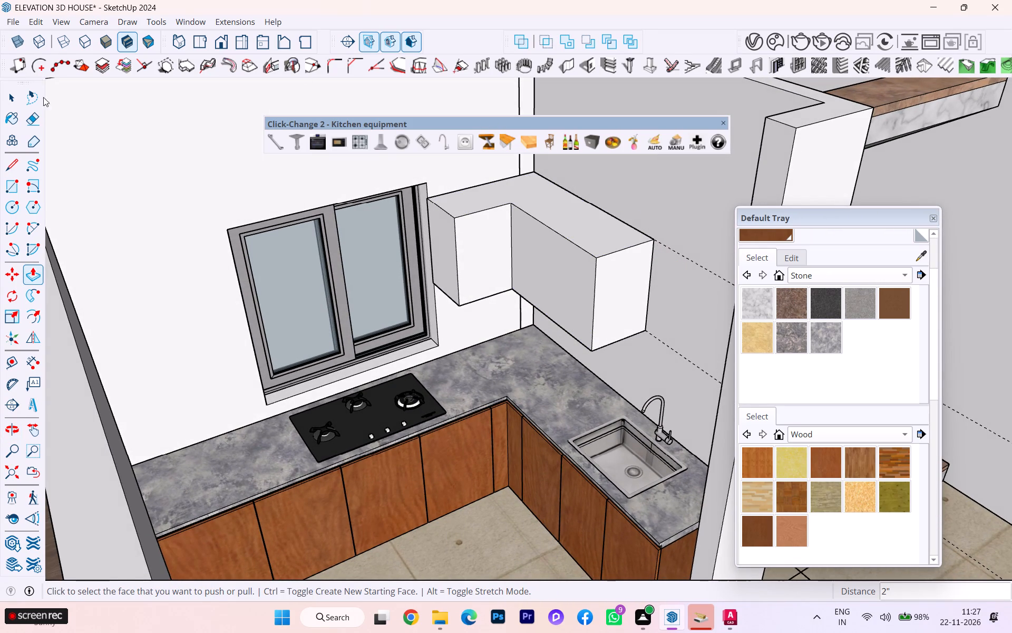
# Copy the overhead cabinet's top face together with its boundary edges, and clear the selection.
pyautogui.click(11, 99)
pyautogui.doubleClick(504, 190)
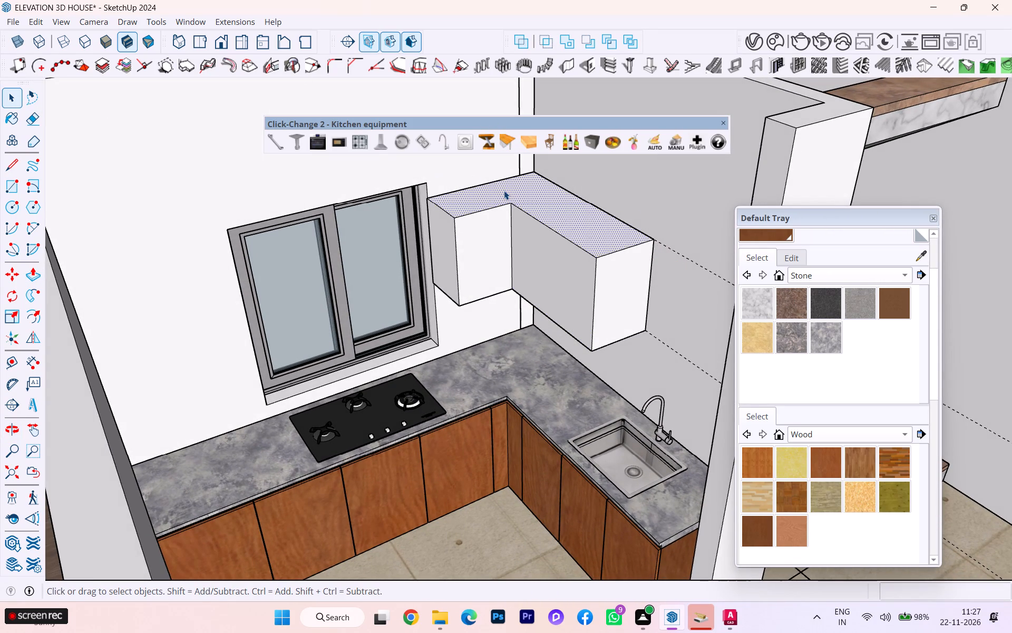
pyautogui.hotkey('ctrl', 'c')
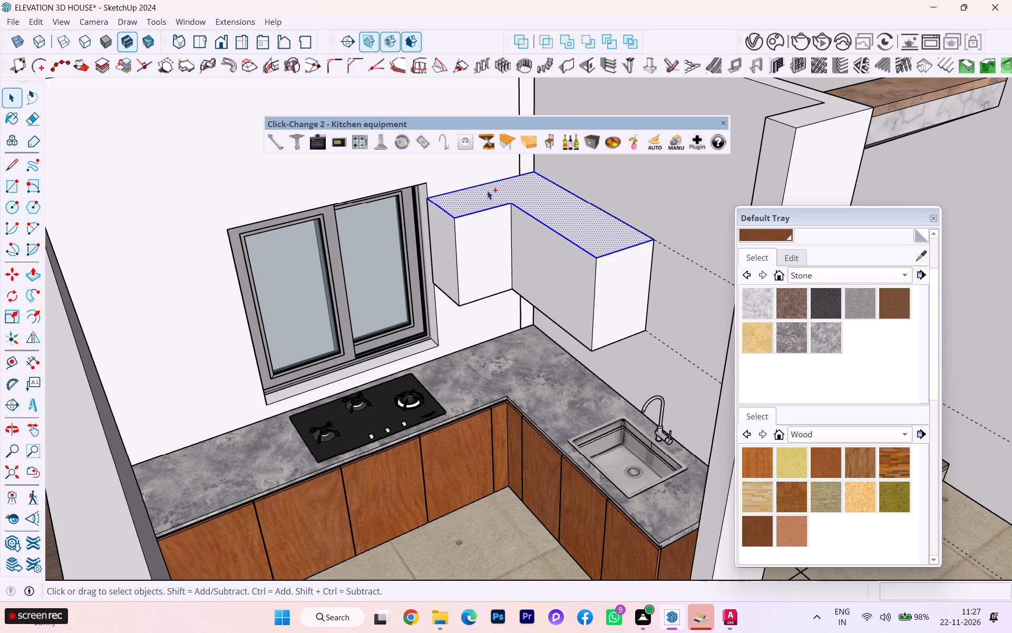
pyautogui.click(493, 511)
# Offset the outline of the overhead cabinet's front face beside the window 0.75" inward.
pyautogui.scroll(3, 572, 259)
pyautogui.scroll(-3, 572, 259)
pyautogui.scroll(1, 570, 259)
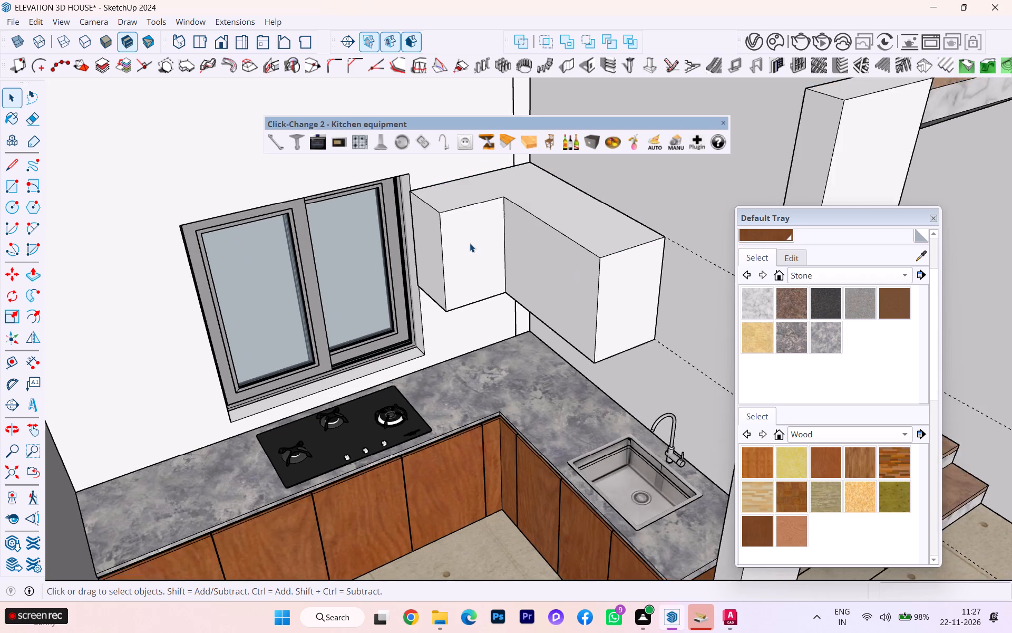
pyautogui.scroll(5, 470, 243)
pyautogui.scroll(-2, 464, 229)
pyautogui.scroll(1, 464, 228)
pyautogui.scroll(-2, 463, 227)
pyautogui.scroll(9, 463, 227)
pyautogui.click(412, 252)
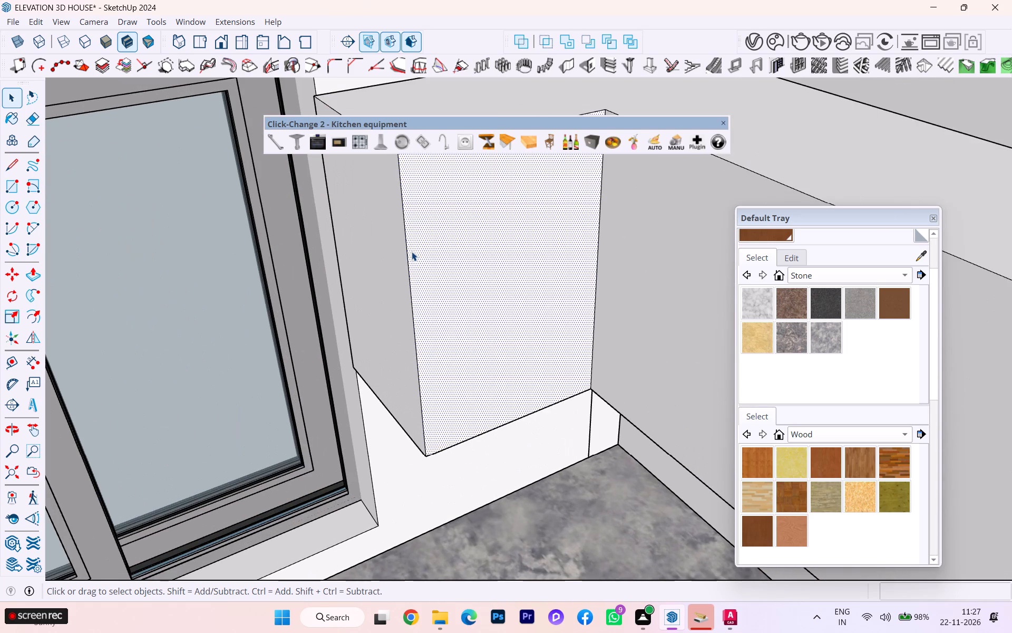
pyautogui.press('f')
pyautogui.click(411, 239)
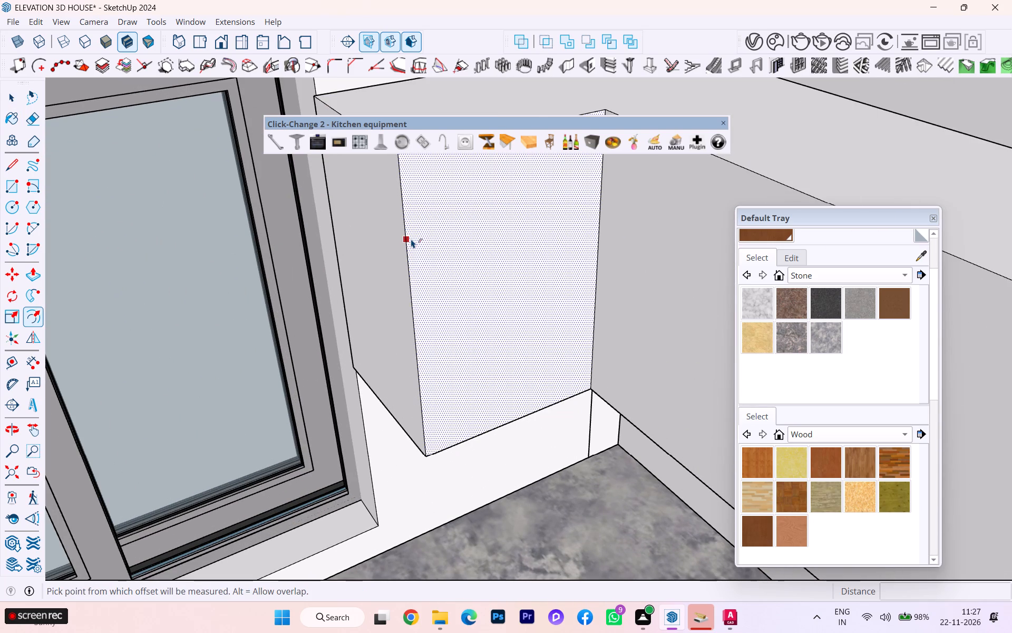
pyautogui.write('.75')
pyautogui.press('Return')
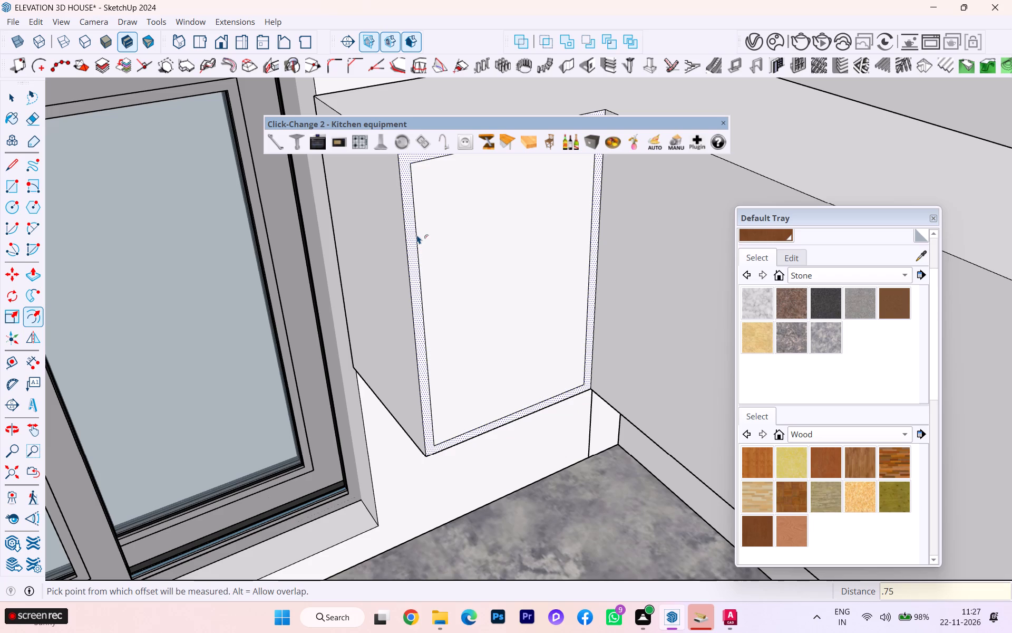
# Offset the outline of the adjoining overhead cabinet front, facing away from the window wall, 0.75" inward.
pyautogui.click(605, 228)
pyautogui.press('Escape')
pyautogui.click(7, 97)
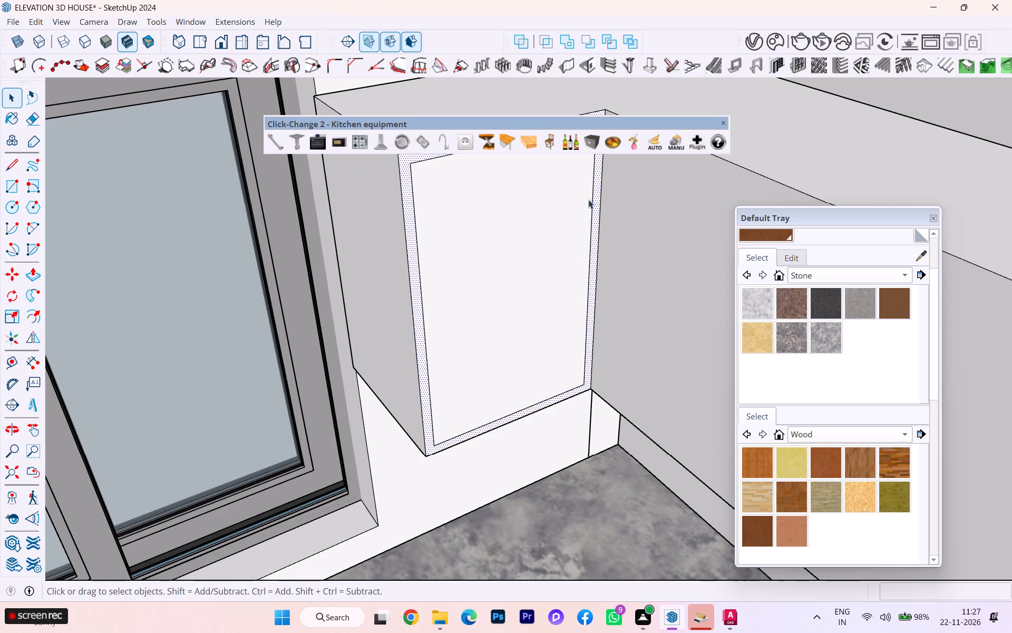
pyautogui.click(632, 205)
pyautogui.press('f')
pyautogui.click(608, 218)
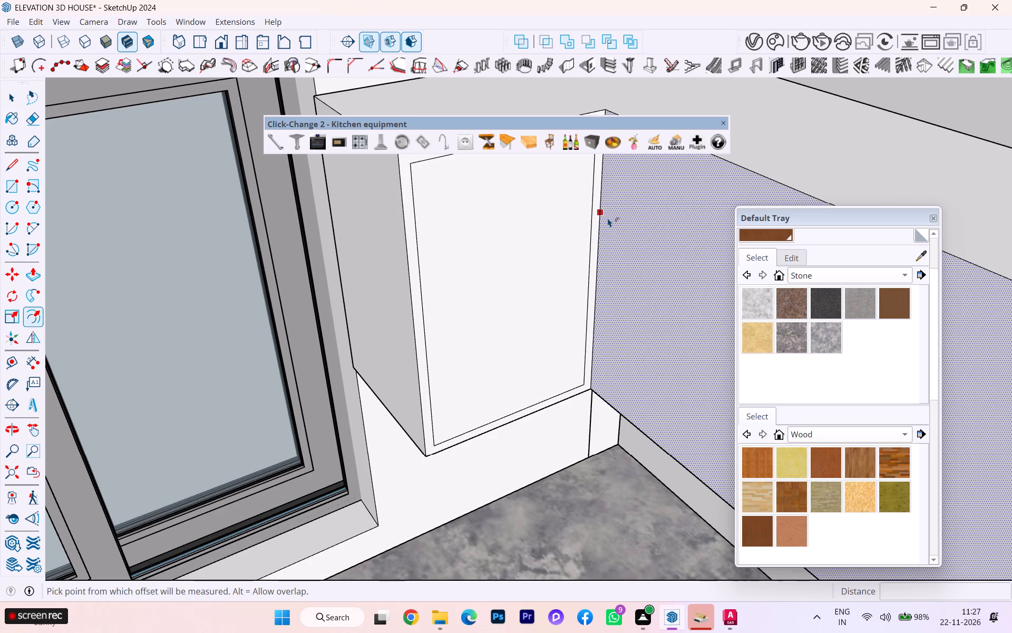
pyautogui.press('.')
pyautogui.write('75')
pyautogui.press('Return')
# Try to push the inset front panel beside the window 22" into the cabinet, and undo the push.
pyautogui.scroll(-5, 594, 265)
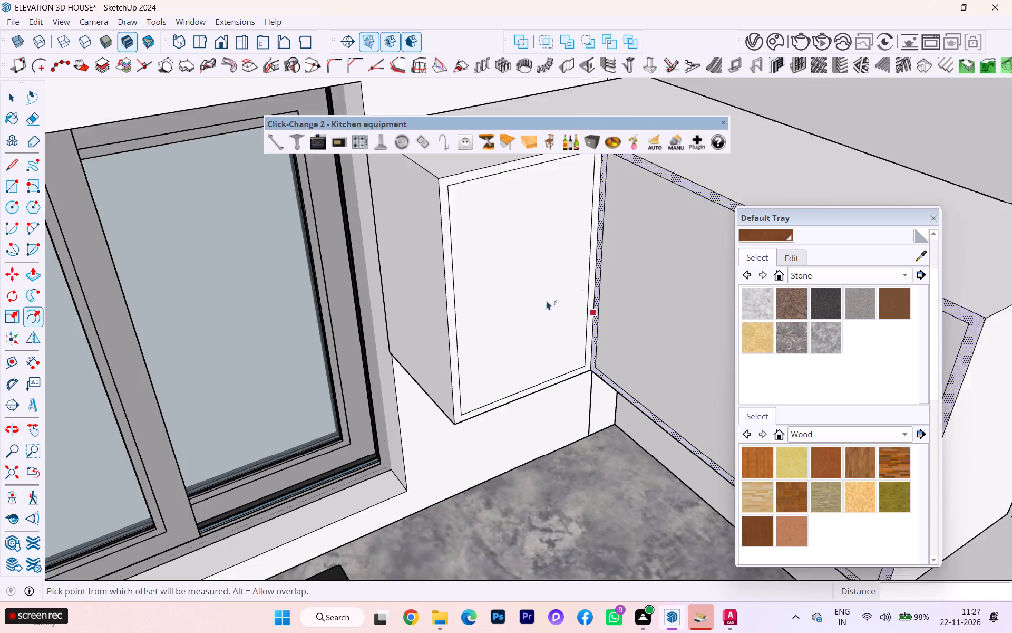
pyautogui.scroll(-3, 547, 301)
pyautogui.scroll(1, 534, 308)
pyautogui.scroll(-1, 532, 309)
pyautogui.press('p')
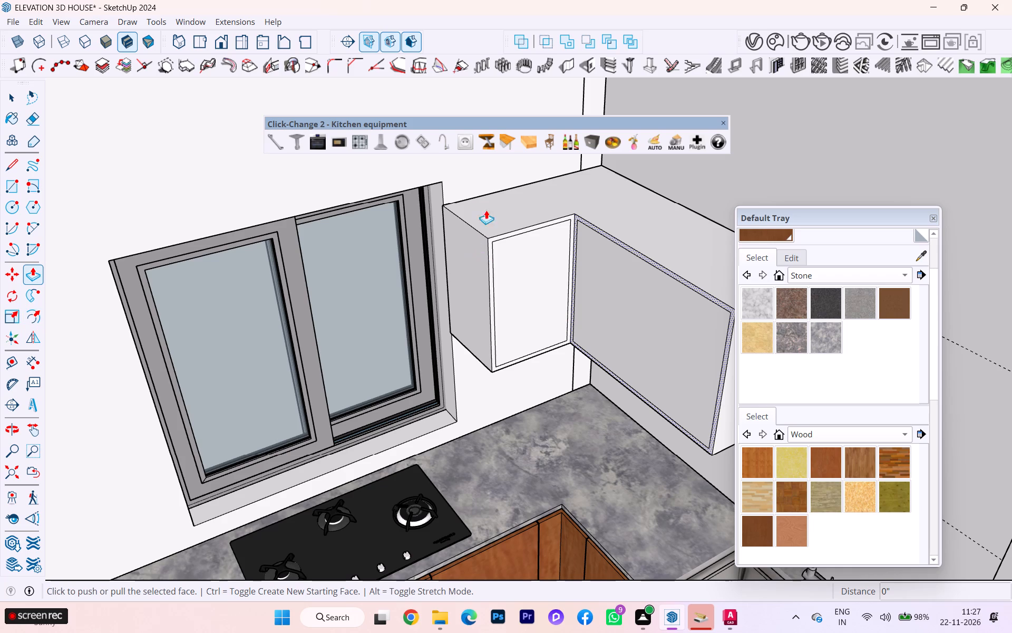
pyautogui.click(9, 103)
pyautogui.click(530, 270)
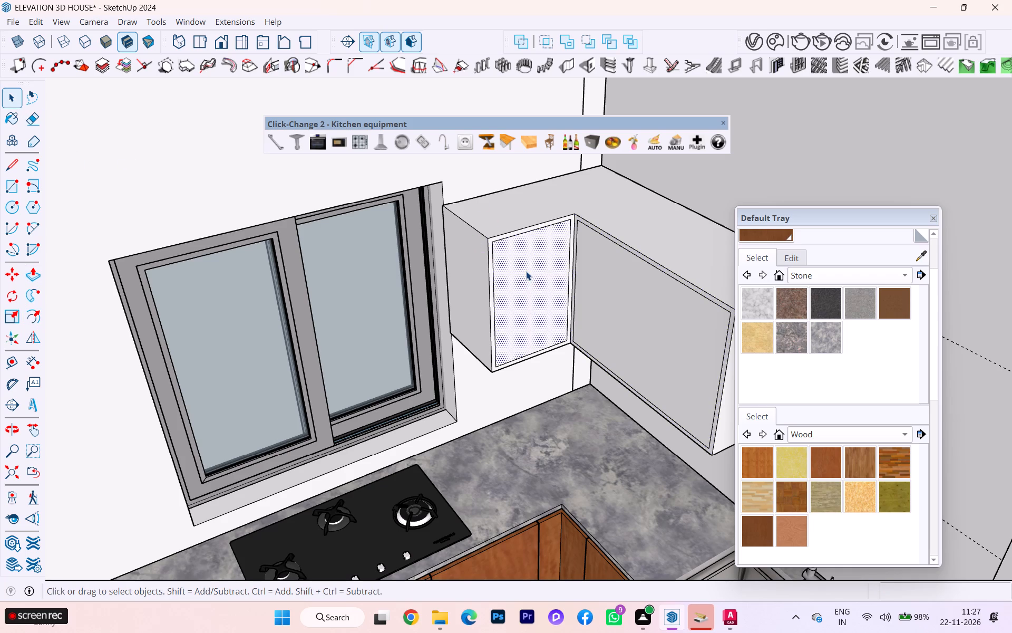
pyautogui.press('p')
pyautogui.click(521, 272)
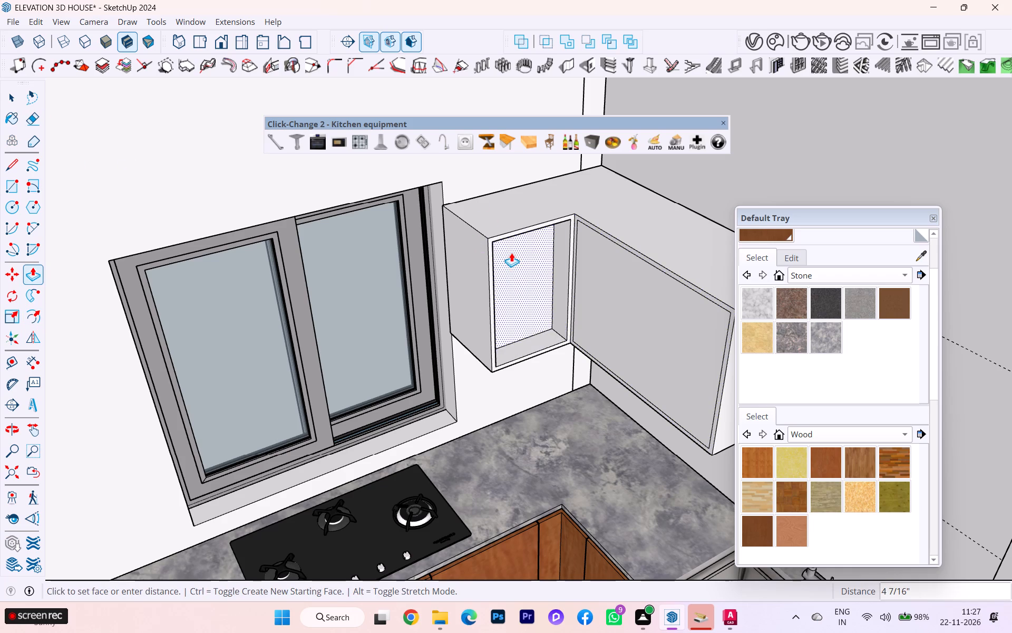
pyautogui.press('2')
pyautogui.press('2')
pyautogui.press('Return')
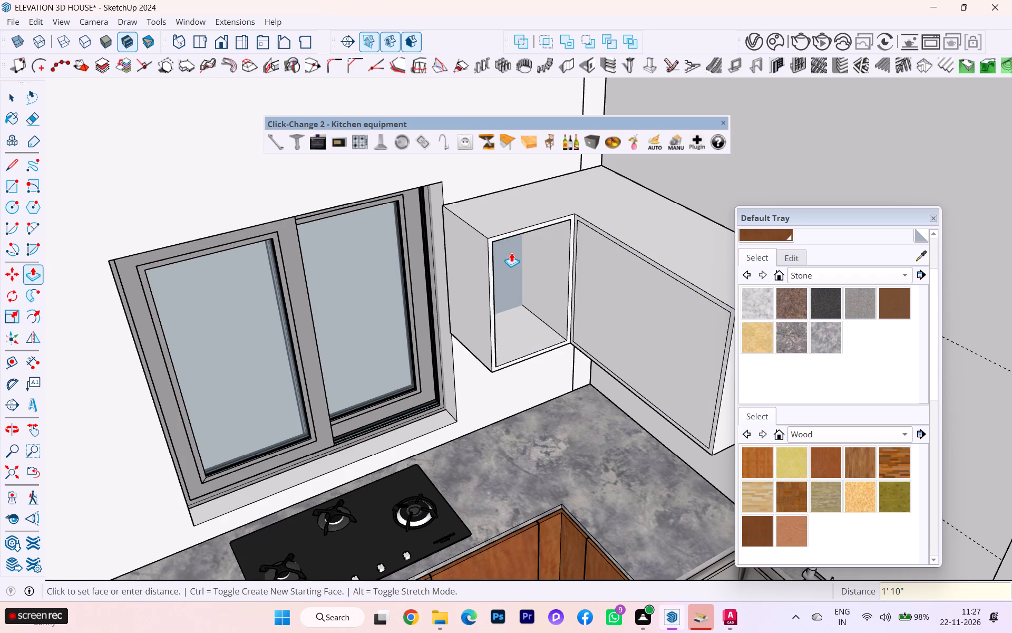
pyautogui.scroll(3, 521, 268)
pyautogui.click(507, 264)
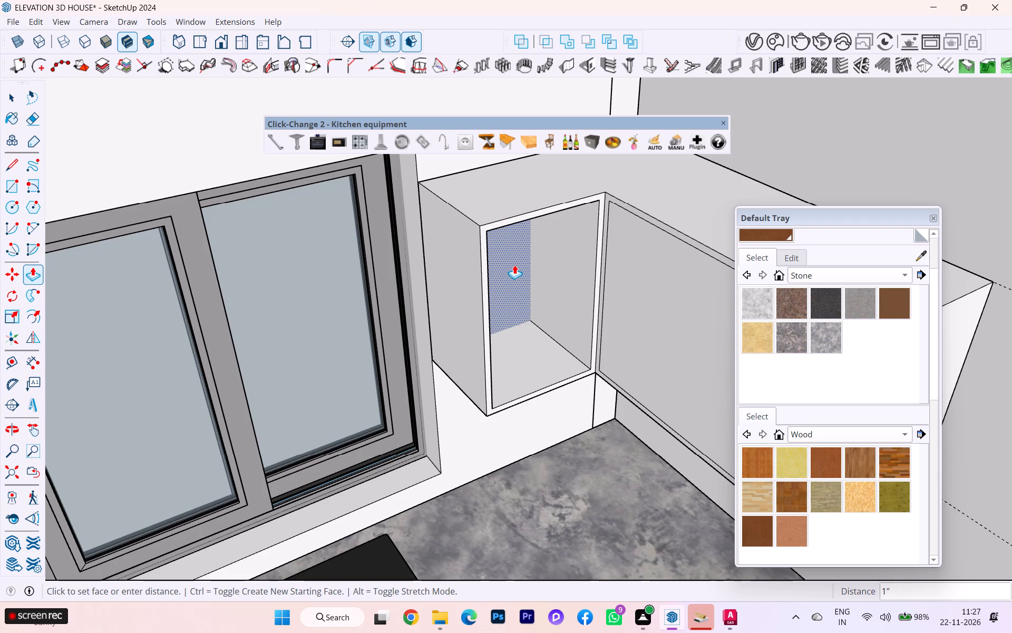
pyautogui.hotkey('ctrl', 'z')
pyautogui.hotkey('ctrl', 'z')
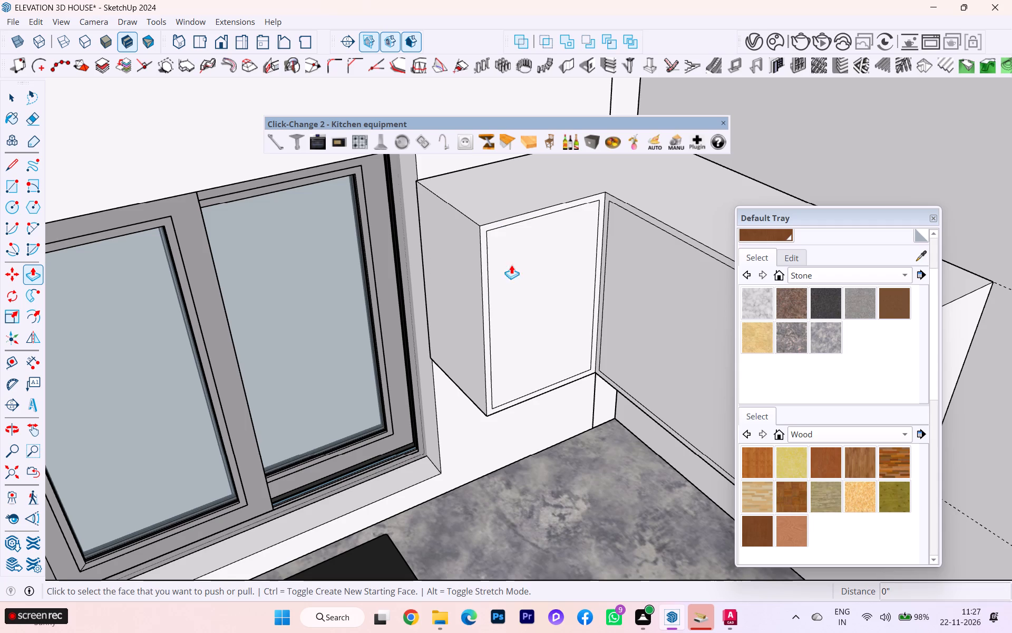
# Recess the inset panels of both overhead cabinet fronts 14" inward, starting with the one beside the window.
pyautogui.click(533, 289)
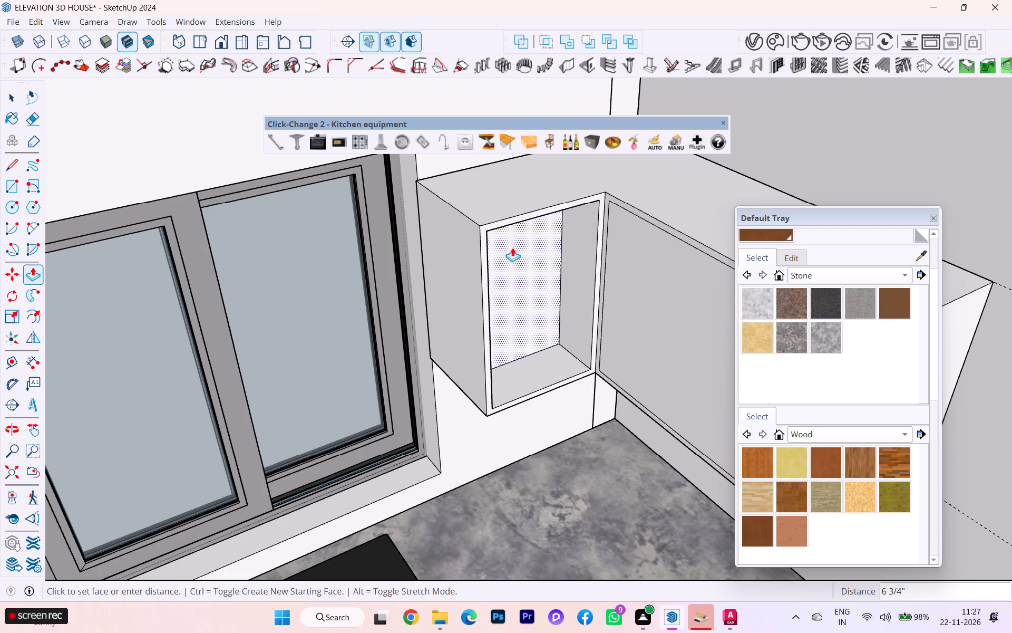
pyautogui.write('14')
pyautogui.press('Return')
pyautogui.click(637, 285)
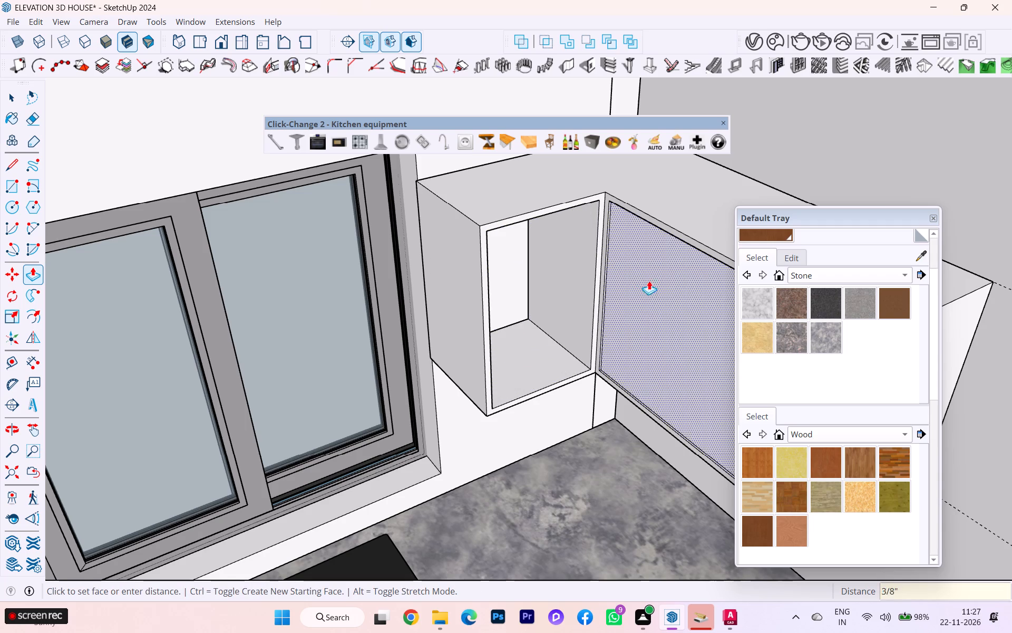
pyautogui.write('14')
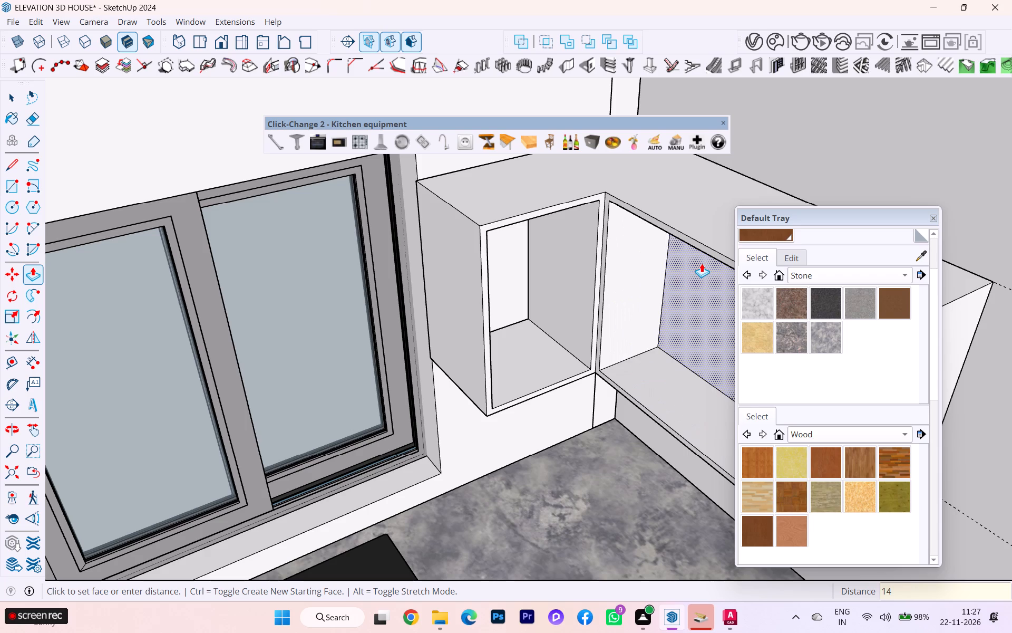
pyautogui.press('Return')
# Examine the hollowed interiors and inner corner of the L-shaped overhead cabinet from several angles.
pyautogui.scroll(-4, 702, 263)
pyautogui.scroll(3, 636, 250)
pyautogui.scroll(2, 691, 253)
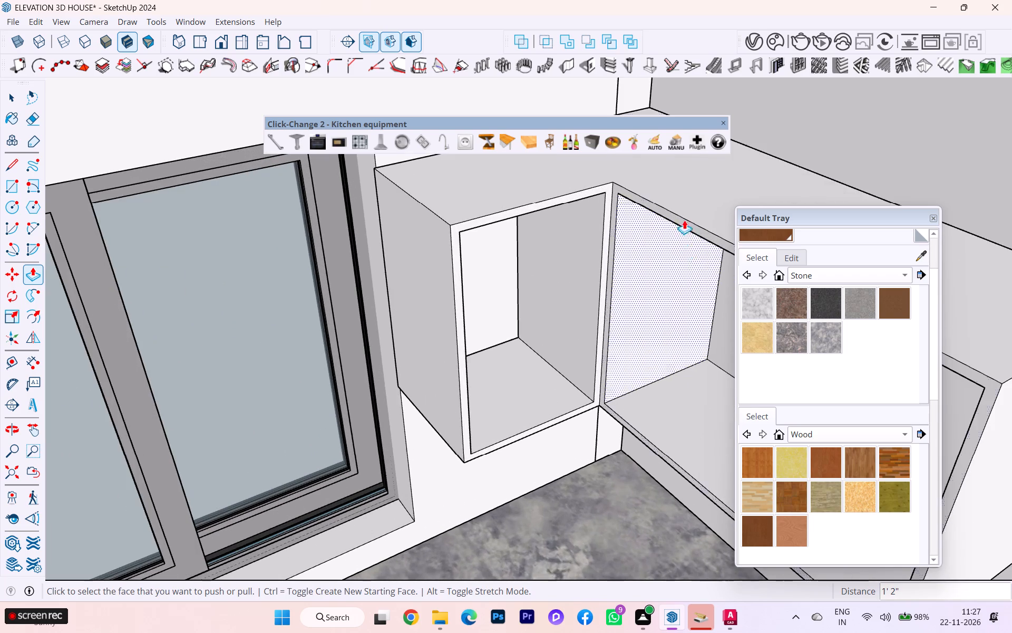
pyautogui.moveTo(665, 190); pyautogui.dragTo(611, 147, button='middle')
pyautogui.scroll(-2, 619, 257)
pyautogui.moveTo(621, 275); pyautogui.dragTo(668, 210, button='middle')
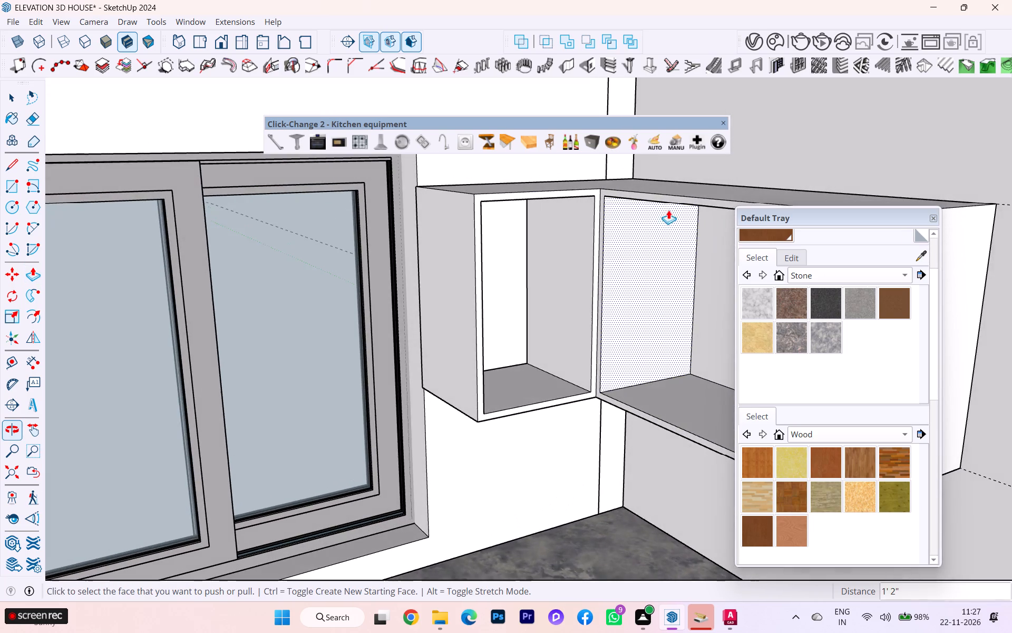
pyautogui.scroll(2, 657, 205)
pyautogui.scroll(2, 615, 212)
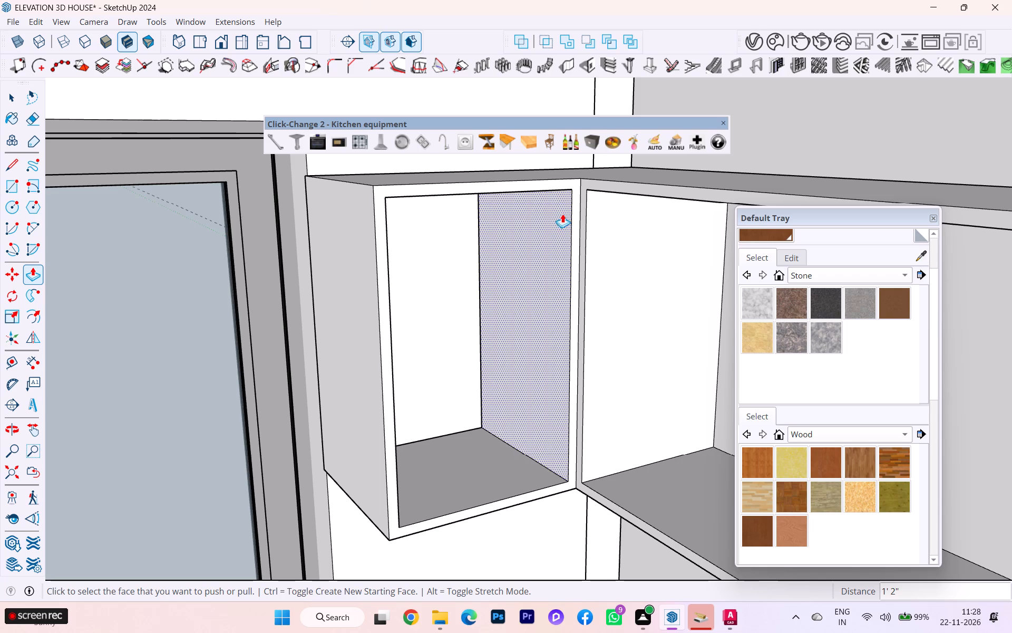
pyautogui.scroll(-2, 704, 234)
pyautogui.scroll(-2, 452, 274)
pyautogui.moveTo(438, 301); pyautogui.dragTo(358, 381, button='middle')
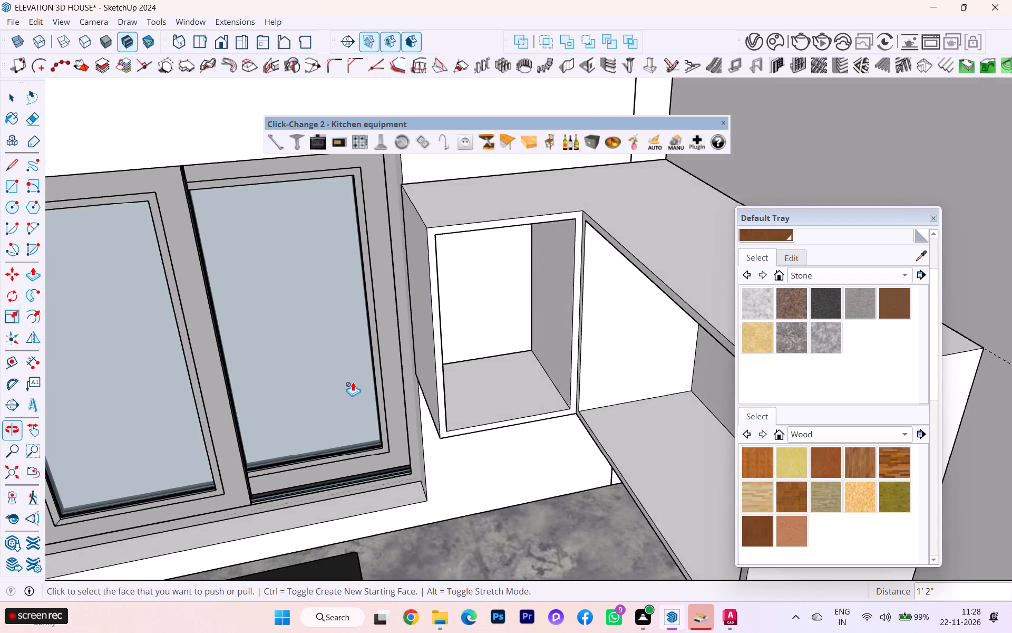
pyautogui.scroll(-2, 377, 334)
pyautogui.scroll(1, 378, 334)
pyautogui.scroll(-1, 378, 334)
pyautogui.moveTo(399, 337); pyautogui.dragTo(488, 373, button='middle')
pyautogui.scroll(-1, 488, 373)
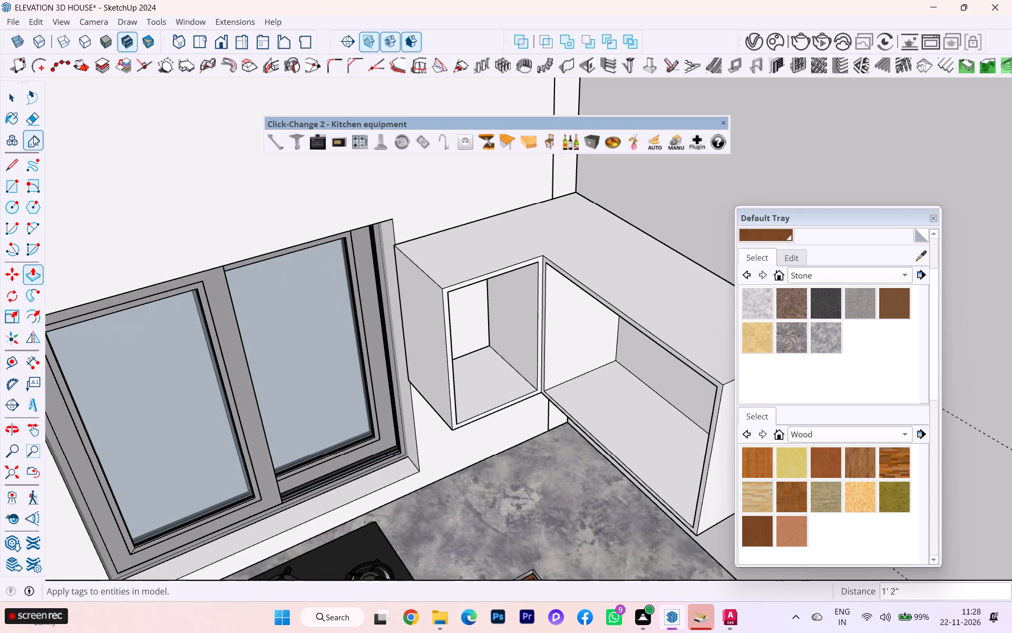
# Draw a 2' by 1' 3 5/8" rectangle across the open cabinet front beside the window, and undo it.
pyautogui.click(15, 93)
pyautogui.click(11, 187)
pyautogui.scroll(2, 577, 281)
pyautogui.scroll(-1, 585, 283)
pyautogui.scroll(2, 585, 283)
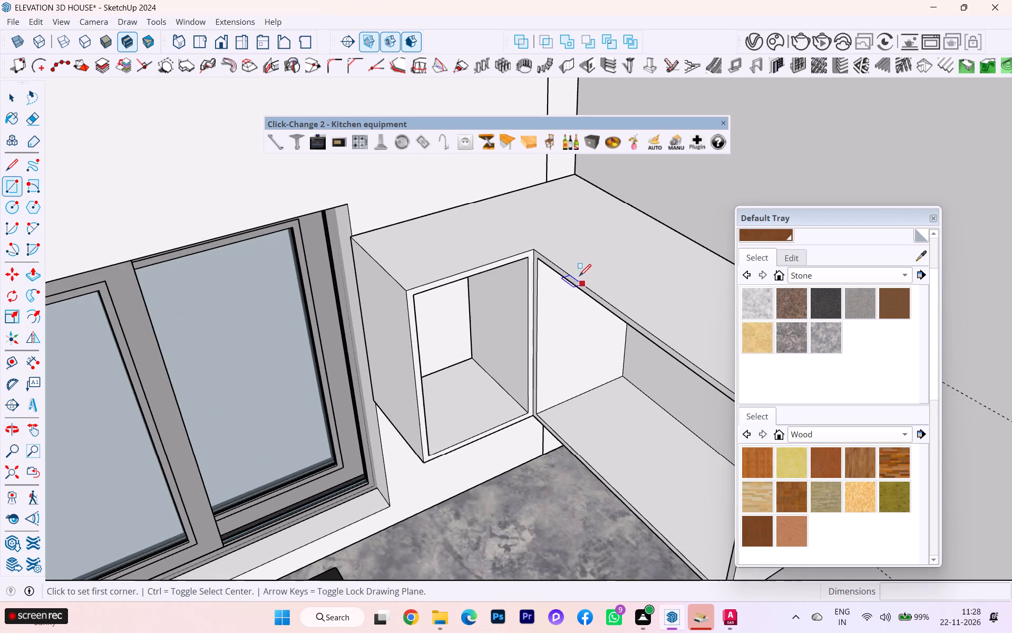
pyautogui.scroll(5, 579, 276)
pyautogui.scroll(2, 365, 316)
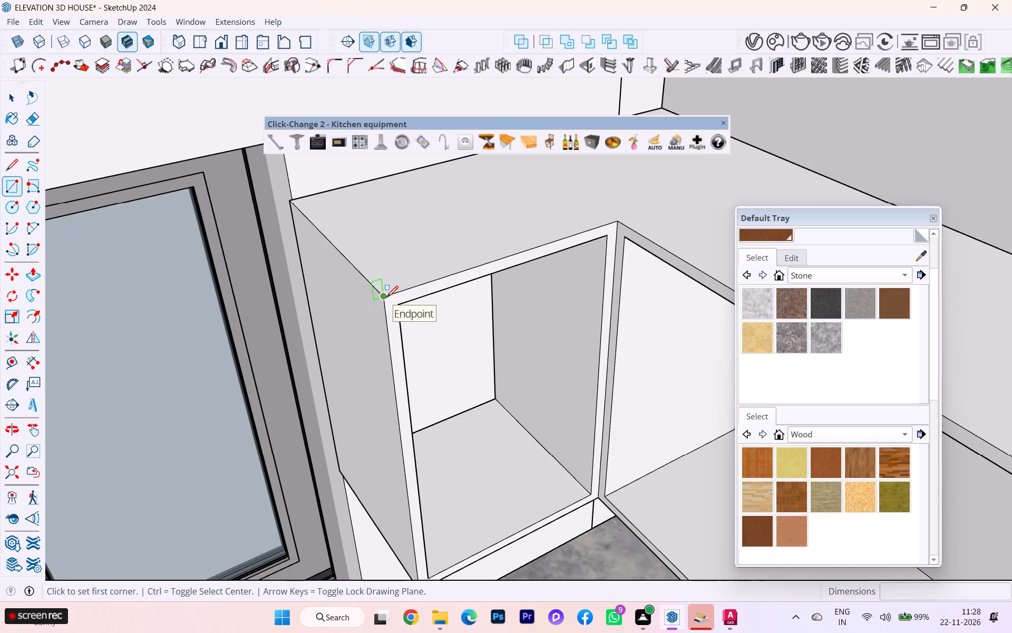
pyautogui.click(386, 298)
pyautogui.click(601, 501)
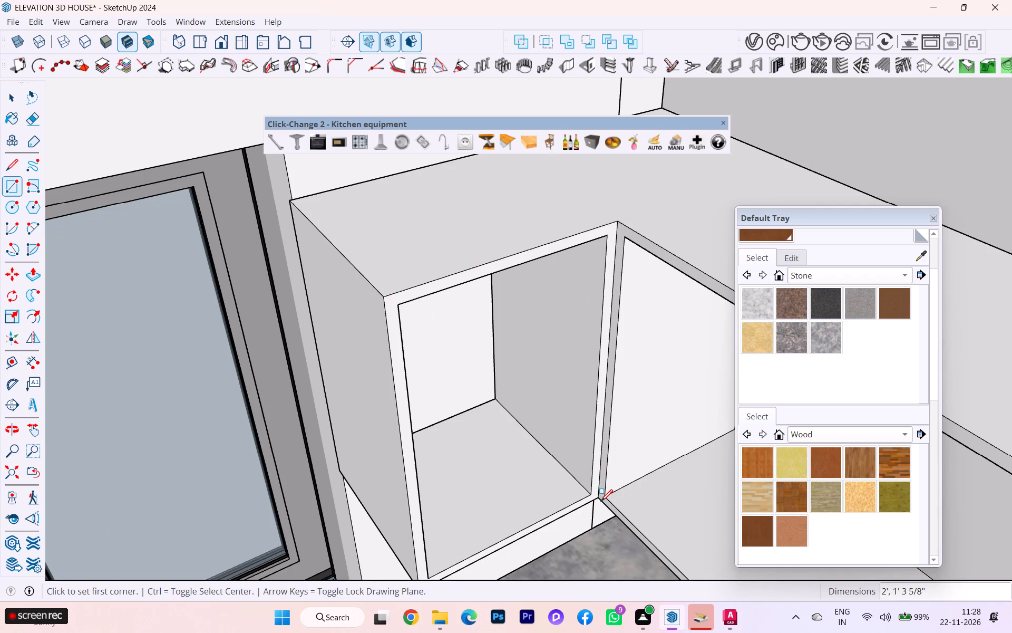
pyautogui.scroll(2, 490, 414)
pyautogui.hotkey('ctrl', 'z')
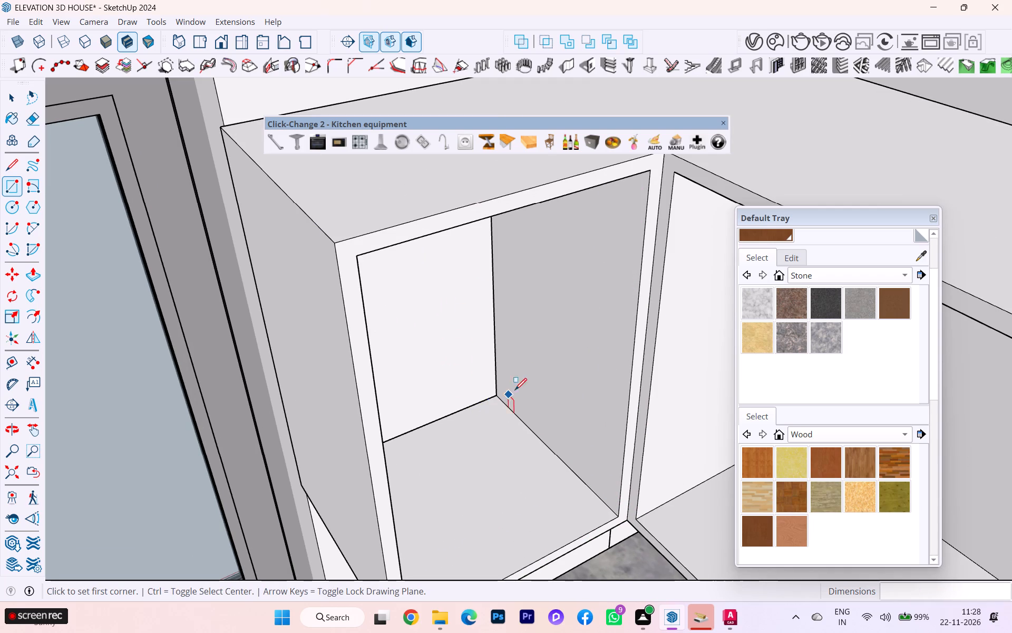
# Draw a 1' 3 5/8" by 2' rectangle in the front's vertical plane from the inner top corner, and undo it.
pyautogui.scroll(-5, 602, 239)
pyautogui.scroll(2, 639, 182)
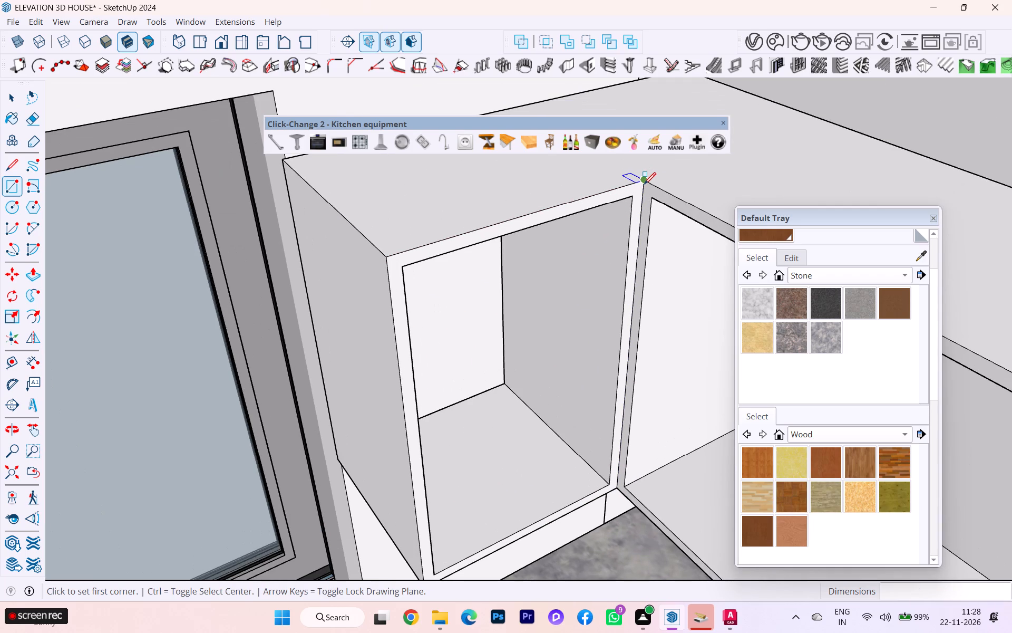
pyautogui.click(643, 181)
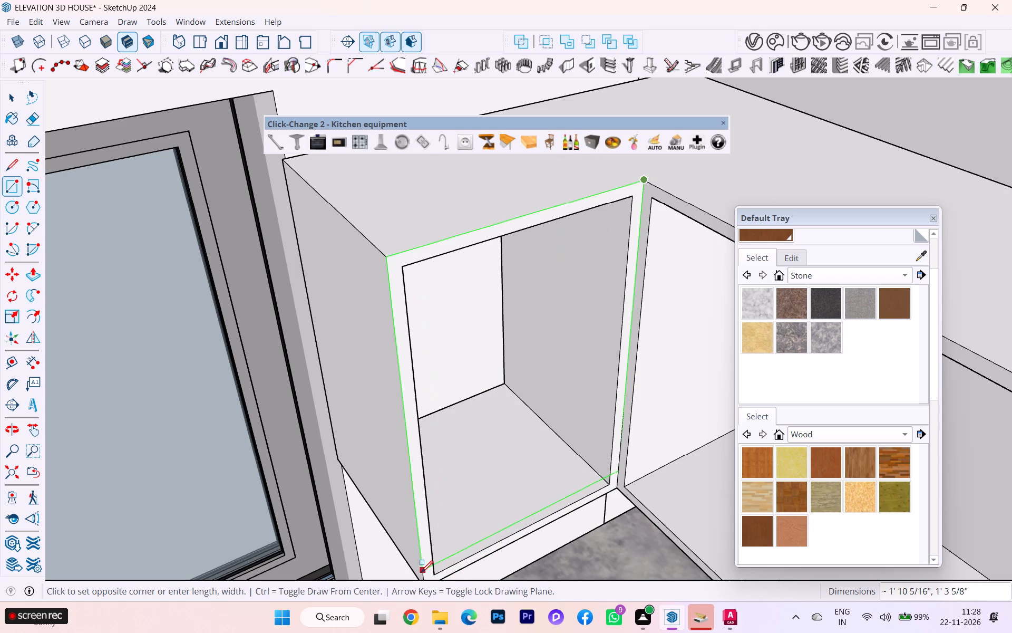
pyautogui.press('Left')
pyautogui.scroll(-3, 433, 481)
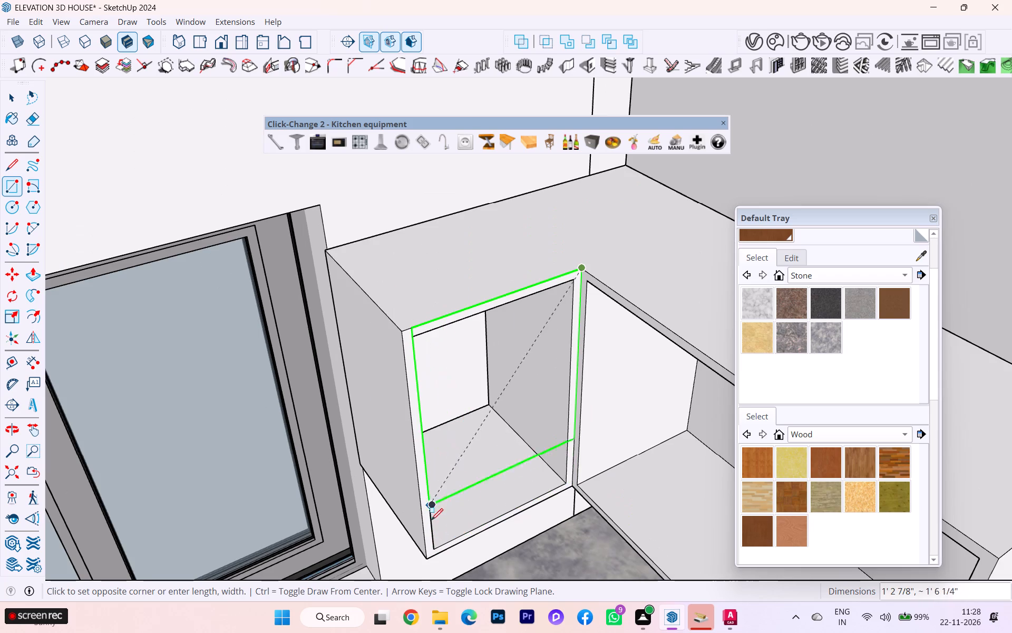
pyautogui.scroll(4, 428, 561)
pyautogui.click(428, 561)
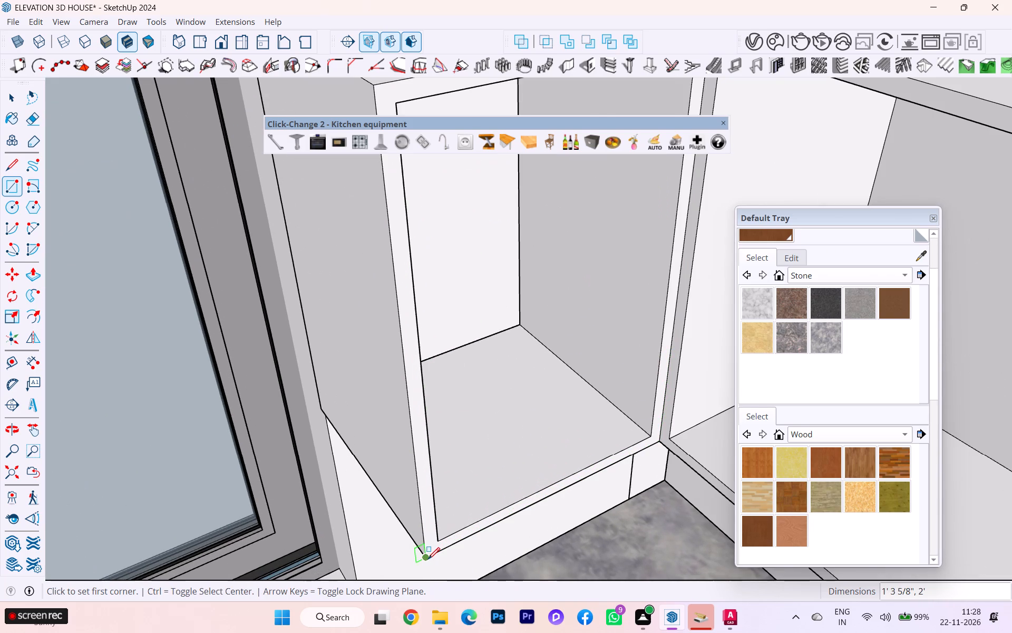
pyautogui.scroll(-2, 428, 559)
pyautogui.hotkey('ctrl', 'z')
# Draw a 1' 2 1/8" by 1' 10 1/2" rectangle between opposite inner corners of the cabinet opening beside the window.
pyautogui.scroll(-3, 430, 551)
pyautogui.scroll(1, 432, 550)
pyautogui.scroll(-3, 432, 550)
pyautogui.scroll(3, 441, 303)
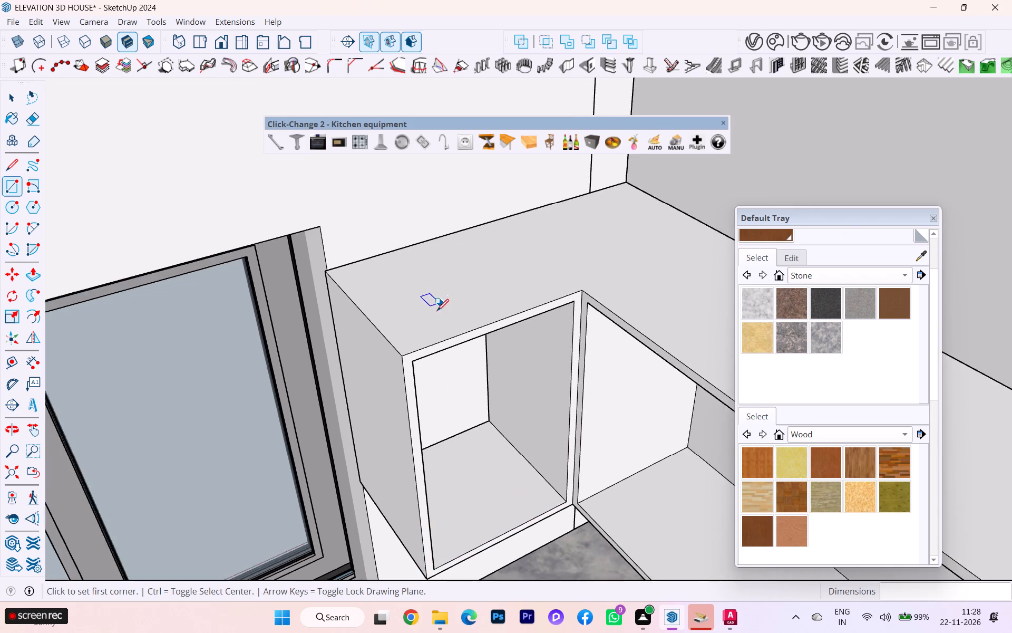
pyautogui.scroll(2, 437, 311)
pyautogui.scroll(3, 412, 379)
pyautogui.scroll(-1, 412, 379)
pyautogui.scroll(4, 398, 381)
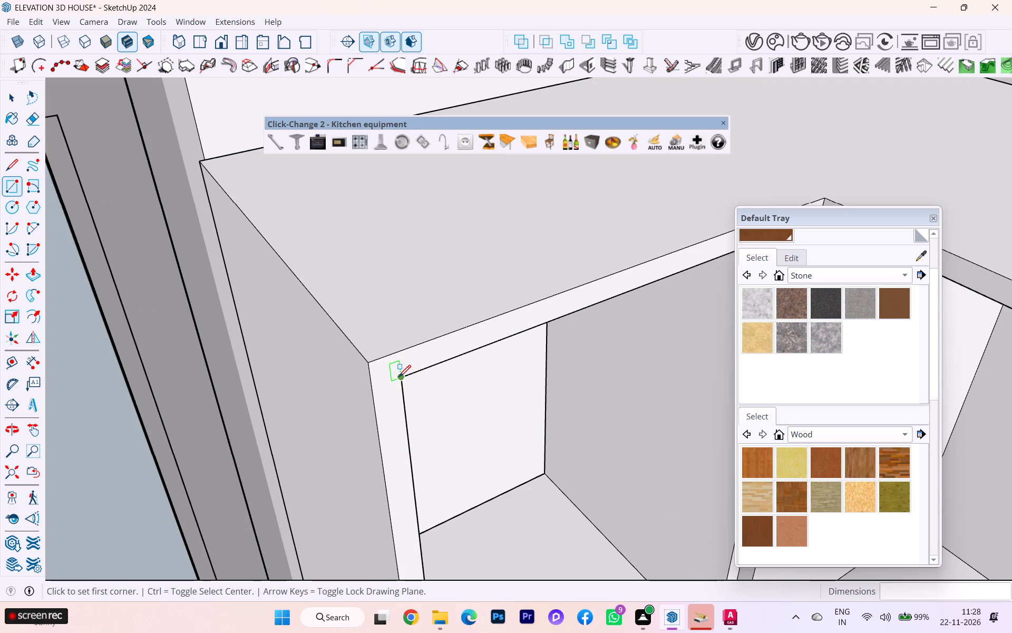
pyautogui.click(399, 377)
pyautogui.scroll(-1, 502, 420)
pyautogui.scroll(2, 502, 420)
pyautogui.scroll(-3, 501, 419)
pyautogui.scroll(-1, 461, 384)
pyautogui.scroll(1, 461, 384)
pyautogui.scroll(-3, 460, 383)
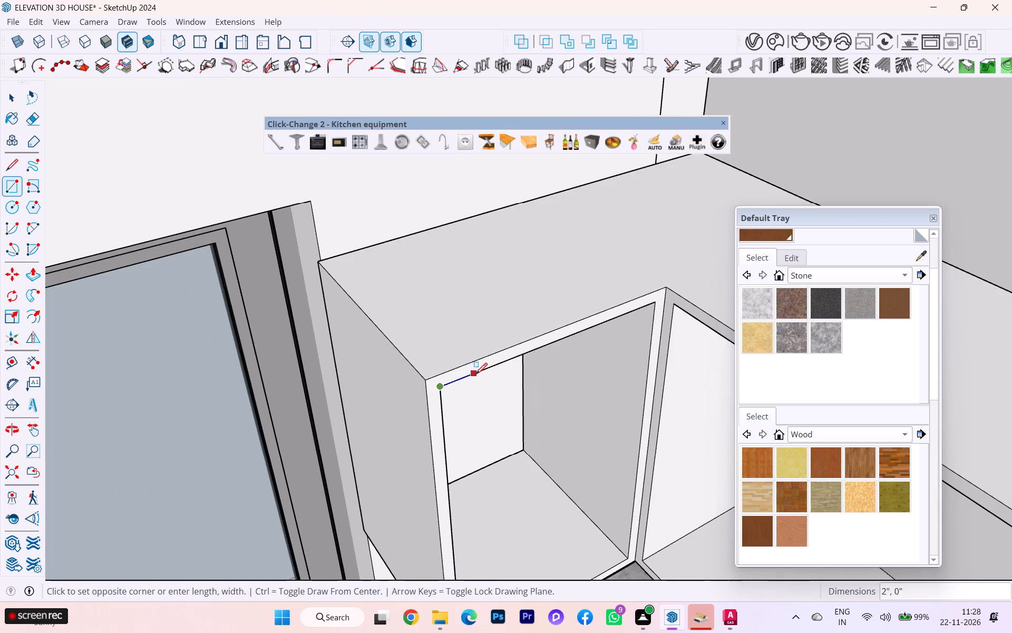
pyautogui.scroll(-3, 481, 380)
pyautogui.press('Left')
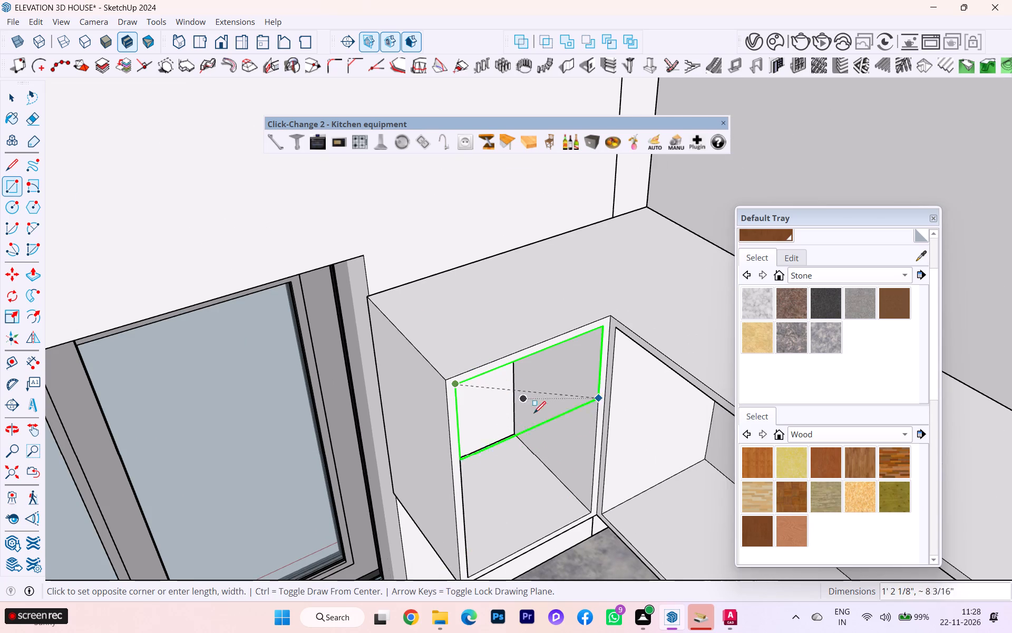
pyautogui.scroll(4, 587, 523)
pyautogui.scroll(-1, 599, 516)
pyautogui.scroll(2, 599, 516)
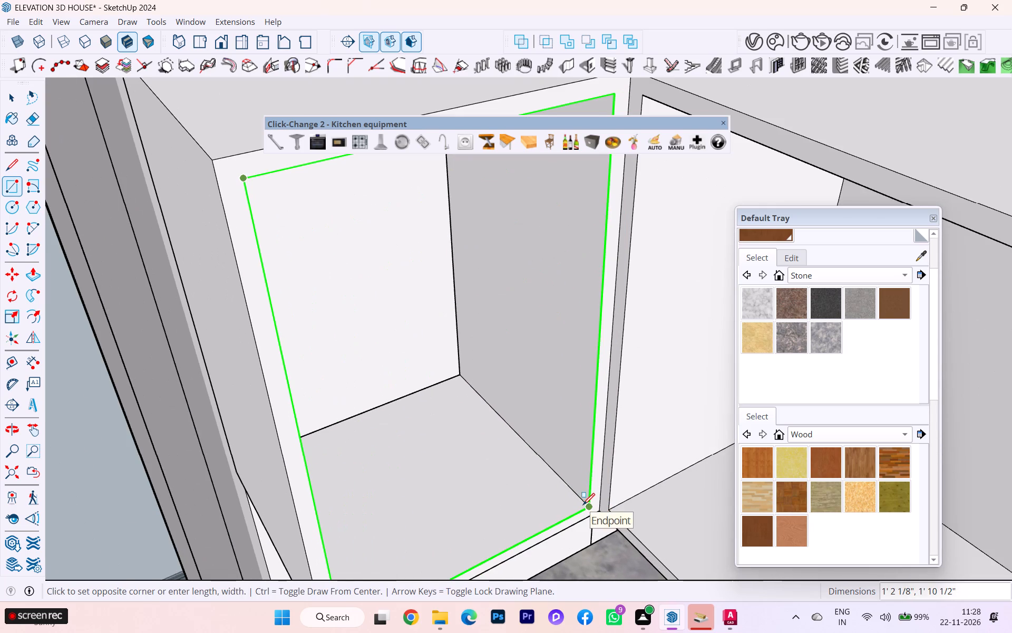
pyautogui.click(583, 505)
# Push/Pull the new rectangle on the cabinet opening beside the window outward 3/4" to form a door panel.
pyautogui.scroll(-3, 531, 438)
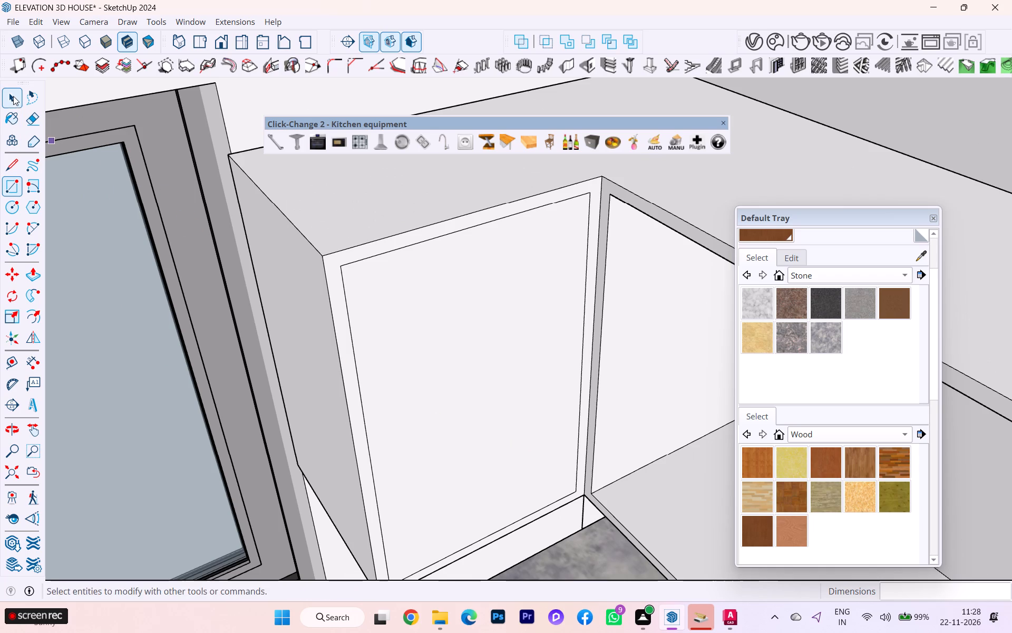
pyautogui.click(13, 96)
pyautogui.click(451, 324)
pyautogui.click(451, 324)
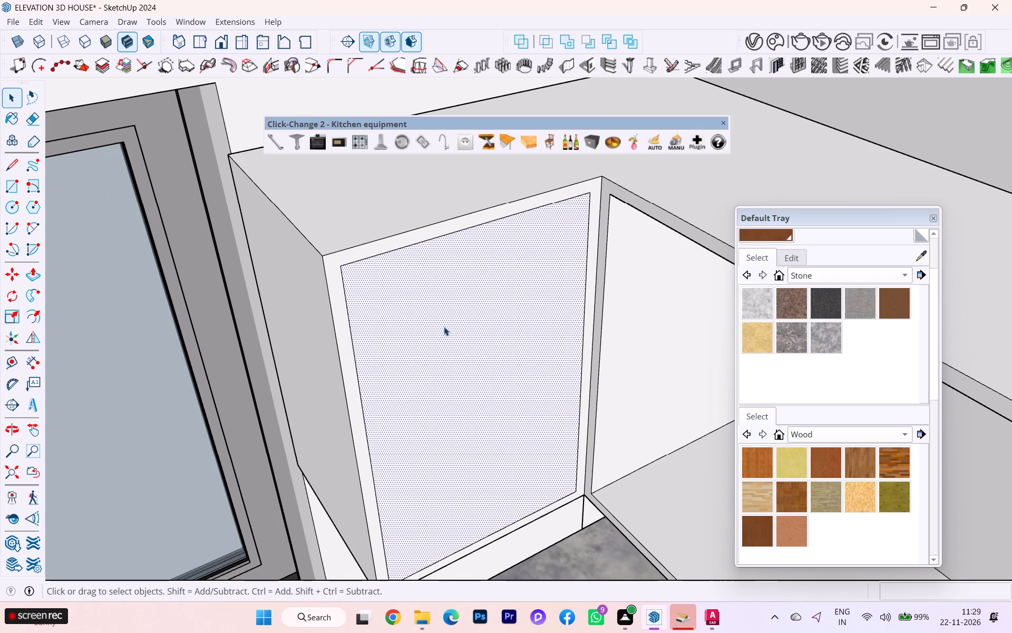
pyautogui.press('p')
pyautogui.click(444, 327)
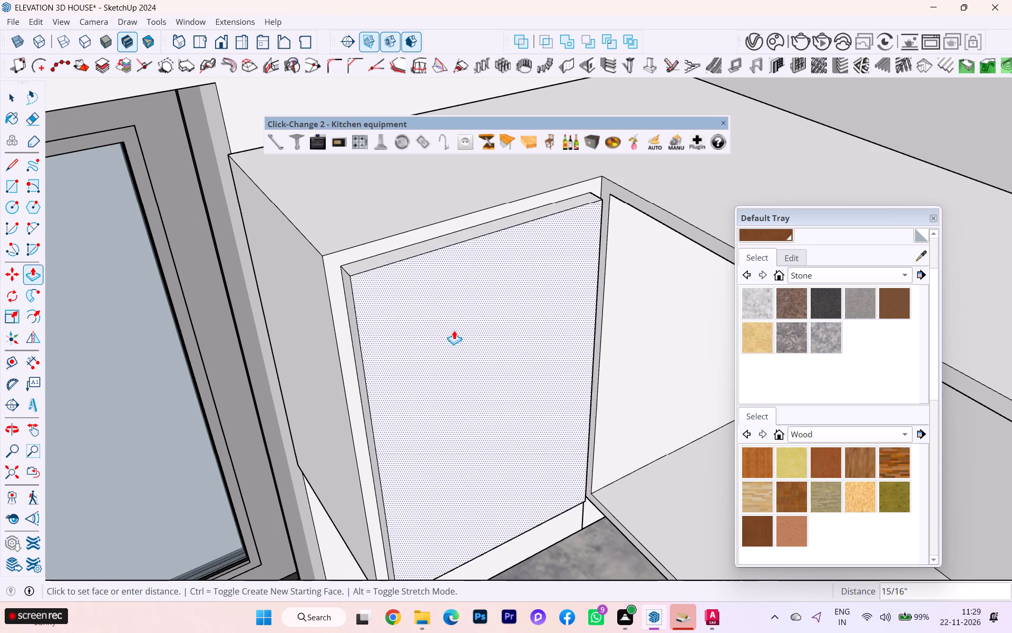
pyautogui.press('.')
pyautogui.press('7')
pyautogui.press('5')
pyautogui.press('Return')
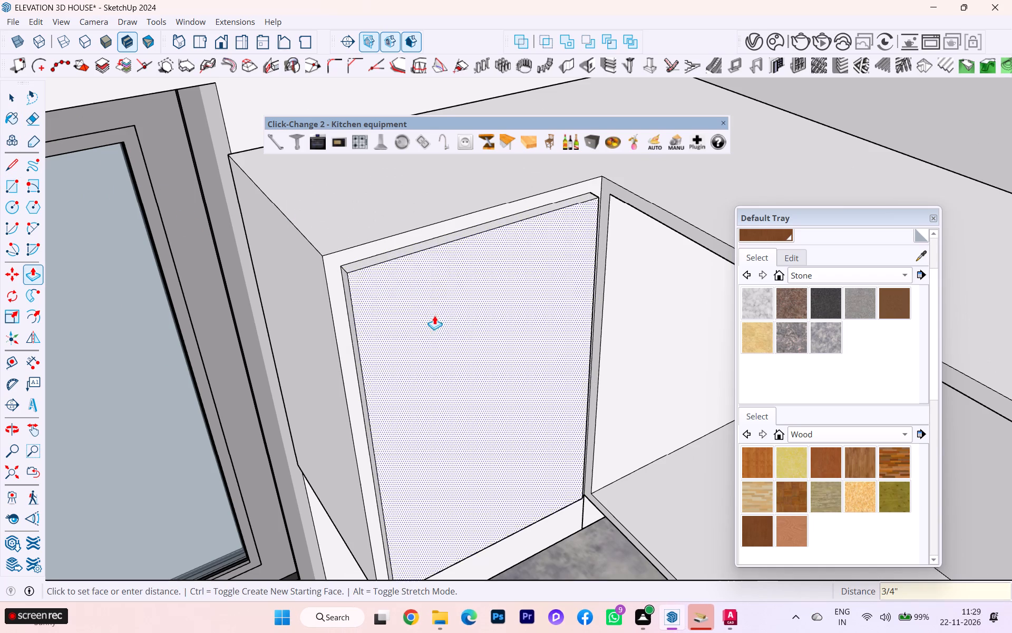
# Extend the door panel's top and window-side edge faces flush with the cabinet's outer edges.
pyautogui.moveTo(435, 316); pyautogui.dragTo(459, 385, button='middle')
pyautogui.scroll(1, 410, 350)
pyautogui.scroll(-3, 410, 350)
pyautogui.scroll(2, 410, 350)
pyautogui.click(382, 337)
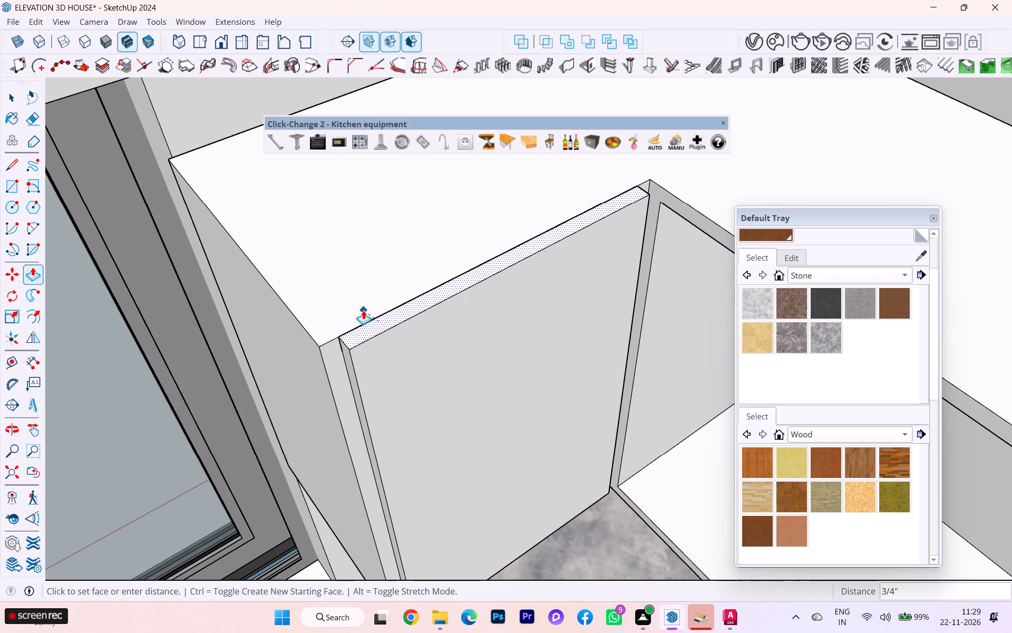
pyautogui.click(357, 302)
pyautogui.scroll(3, 366, 376)
pyautogui.click(342, 357)
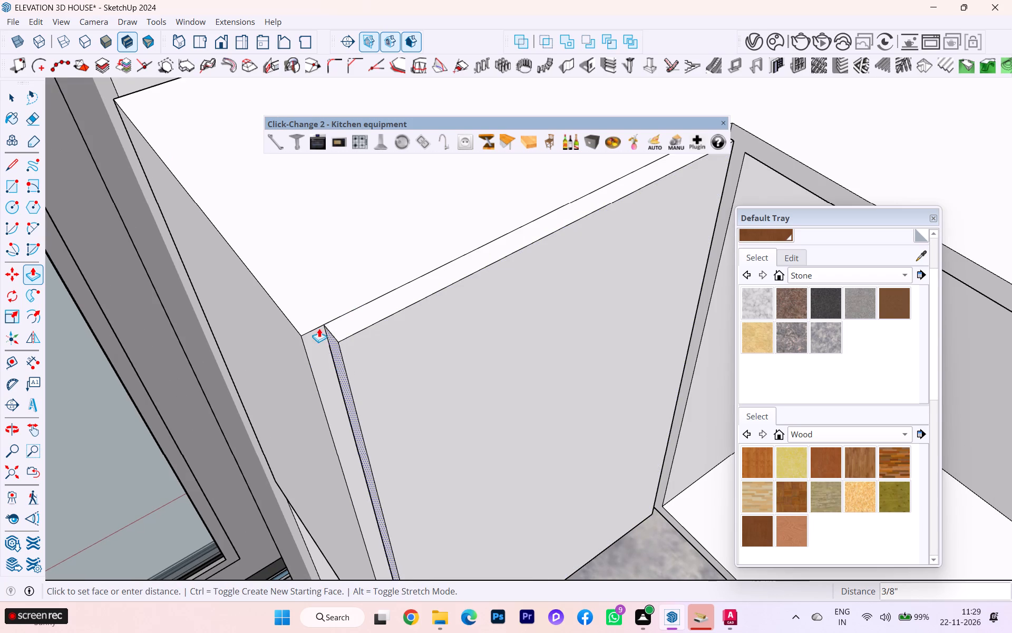
pyautogui.click(295, 330)
# Extend the door panel's inner-corner side face 3/4" to the cabinet's corner edge.
pyautogui.scroll(-1, 600, 320)
pyautogui.moveTo(635, 323); pyautogui.dragTo(425, 308, button='middle')
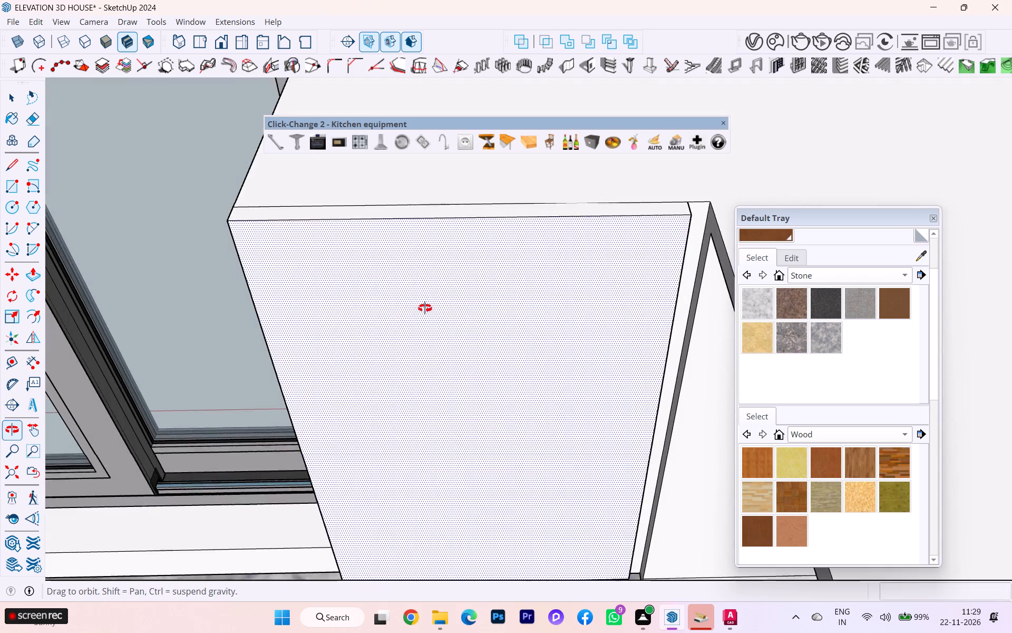
pyautogui.moveTo(425, 308); pyautogui.dragTo(423, 309, button='middle')
pyautogui.scroll(4, 619, 275)
pyautogui.scroll(-7, 715, 222)
pyautogui.moveTo(716, 222); pyautogui.dragTo(550, 205, button='middle')
pyautogui.scroll(3, 655, 227)
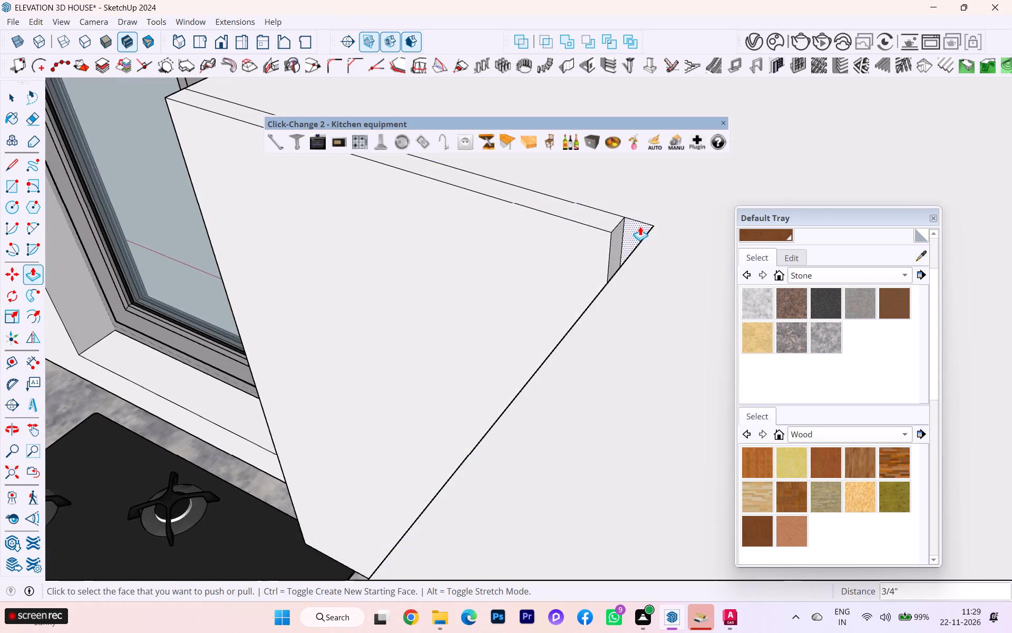
pyautogui.scroll(4, 626, 229)
pyautogui.click(612, 232)
pyautogui.click(668, 222)
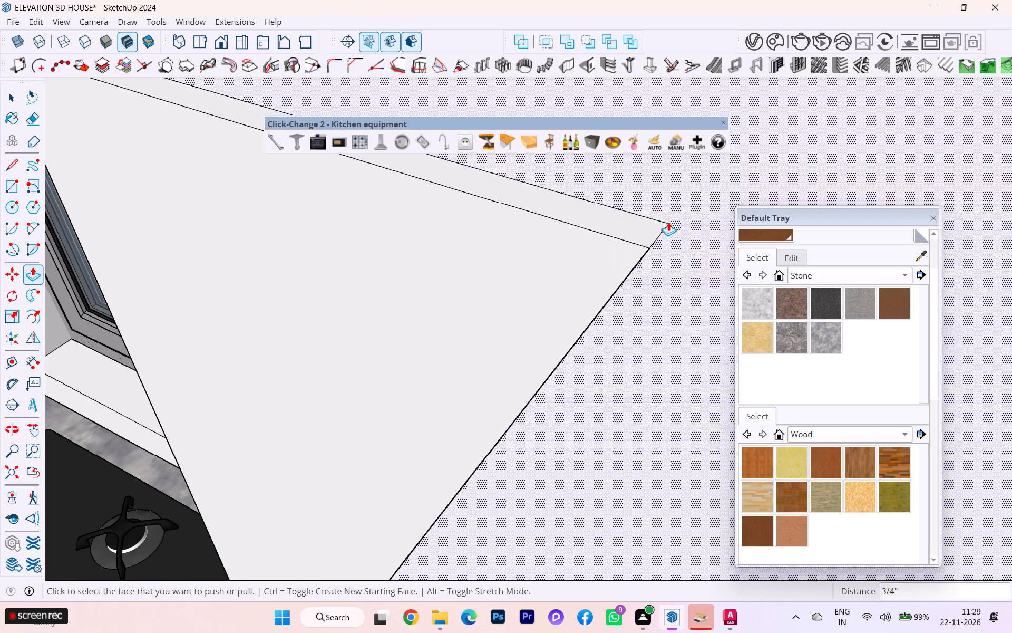
# Extend the door panel's bottom edge face 3/4" down to the cabinet's underside.
pyautogui.scroll(-1, 460, 231)
pyautogui.moveTo(470, 229); pyautogui.dragTo(695, 195, button='middle')
pyautogui.scroll(-5, 645, 196)
pyautogui.scroll(2, 533, 199)
pyautogui.scroll(-3, 533, 199)
pyautogui.scroll(1, 529, 205)
pyautogui.scroll(-1, 529, 205)
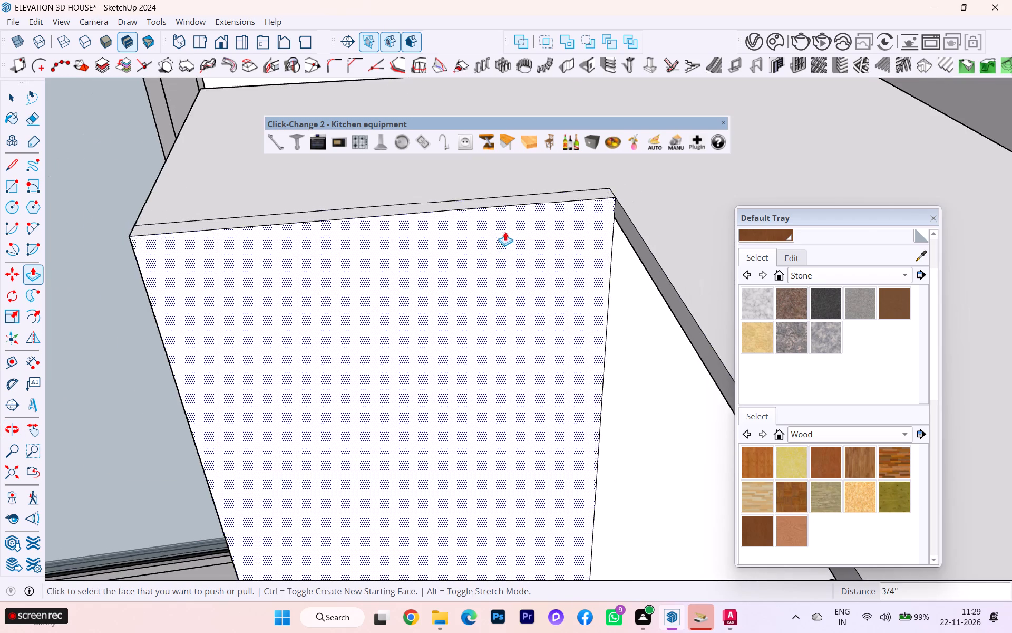
pyautogui.scroll(1, 504, 232)
pyautogui.scroll(-2, 504, 232)
pyautogui.scroll(3, 497, 283)
pyautogui.scroll(-6, 357, 249)
pyautogui.scroll(1, 372, 298)
pyautogui.scroll(-1, 373, 302)
pyautogui.scroll(6, 361, 493)
pyautogui.scroll(-1, 366, 519)
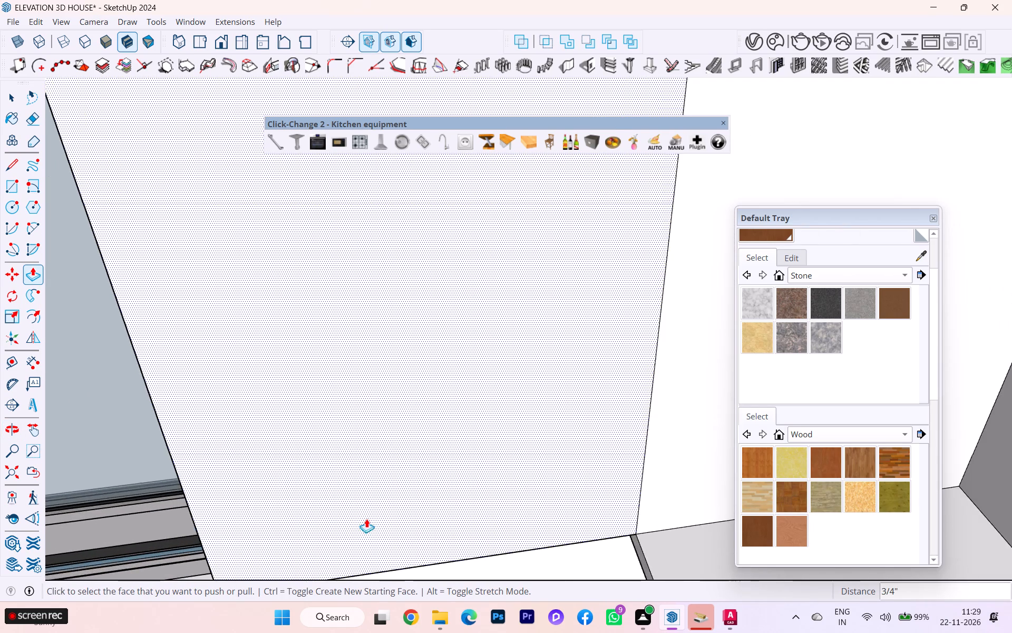
pyautogui.moveTo(366, 517); pyautogui.dragTo(404, 221, button='middle')
pyautogui.scroll(3, 304, 331)
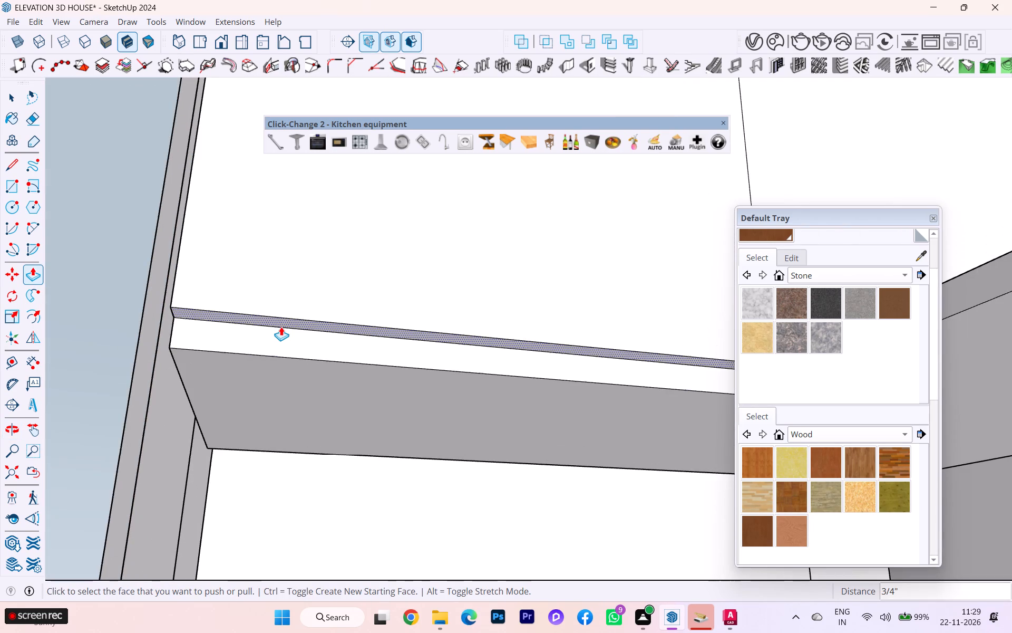
pyautogui.click(282, 325)
pyautogui.click(280, 356)
pyautogui.scroll(-3, 478, 353)
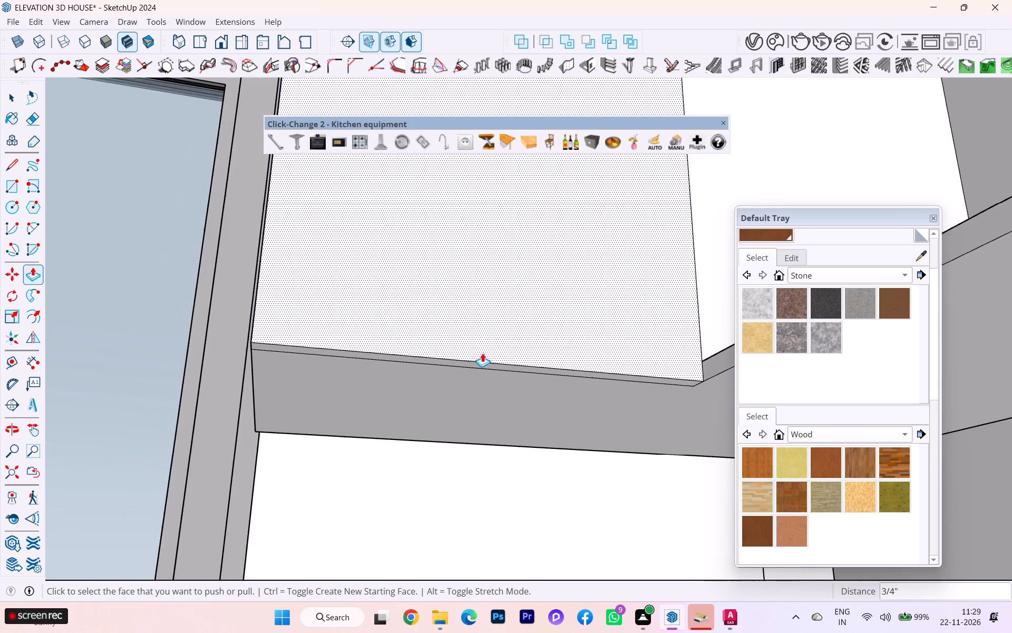
# Examine the door panel and the adjoining open cabinet front from below and from the side.
pyautogui.scroll(-9, 446, 366)
pyautogui.moveTo(431, 358); pyautogui.dragTo(468, 477, button='middle')
pyautogui.scroll(-3, 470, 425)
pyautogui.scroll(2, 470, 425)
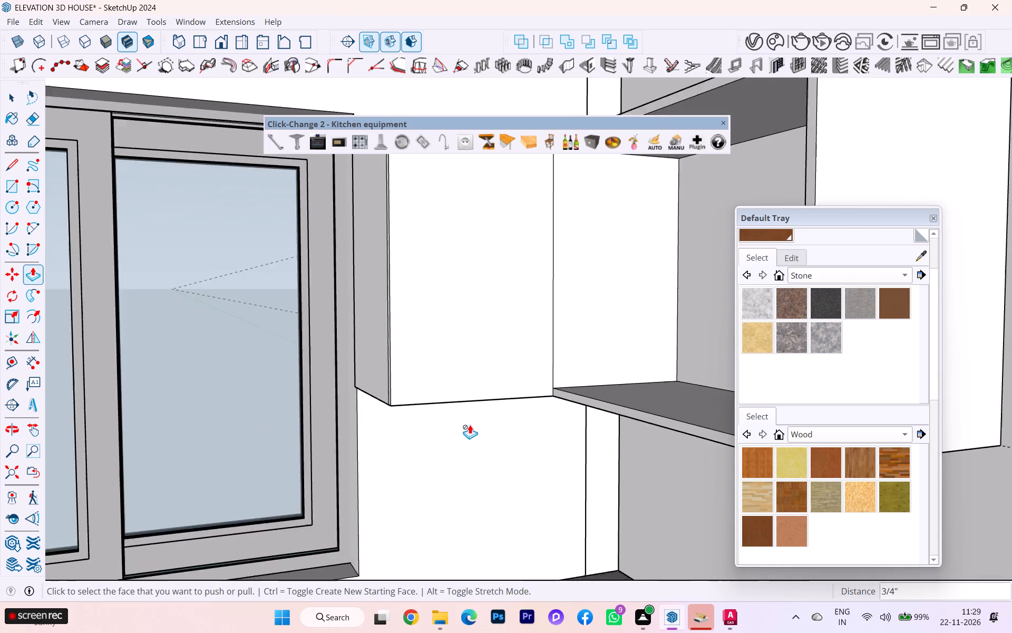
pyautogui.scroll(-2, 471, 420)
pyautogui.scroll(2, 471, 420)
pyautogui.scroll(-1, 471, 420)
pyautogui.scroll(1, 471, 420)
pyautogui.moveTo(512, 466); pyautogui.dragTo(681, 502, button='middle')
pyautogui.scroll(-2, 462, 427)
pyautogui.scroll(1, 462, 427)
pyautogui.scroll(-4, 462, 427)
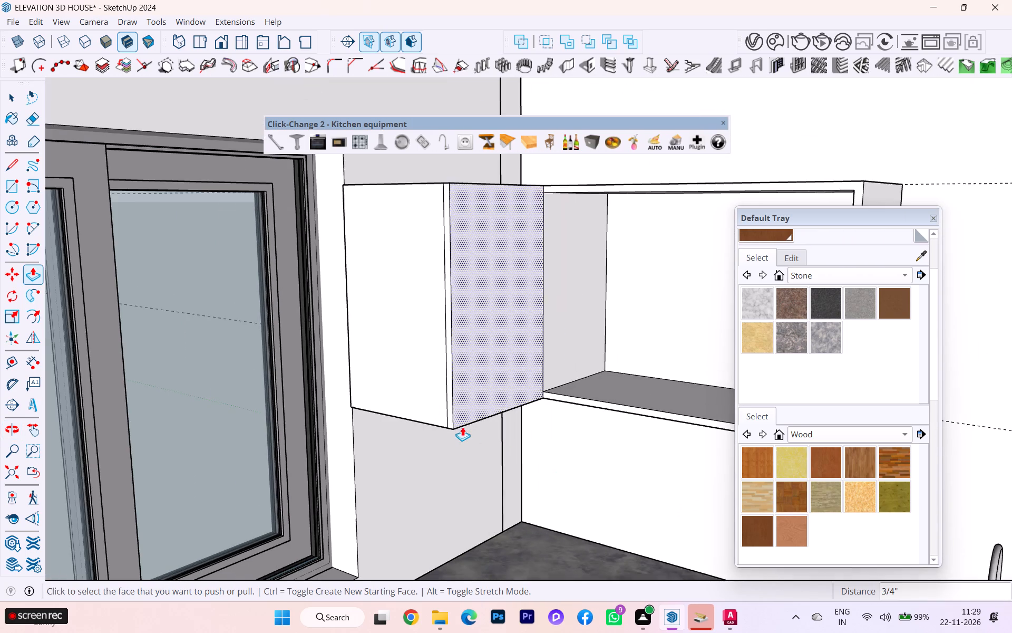
pyautogui.scroll(-4, 408, 420)
pyautogui.scroll(1, 385, 414)
pyautogui.scroll(-1, 411, 414)
pyautogui.scroll(2, 140, 416)
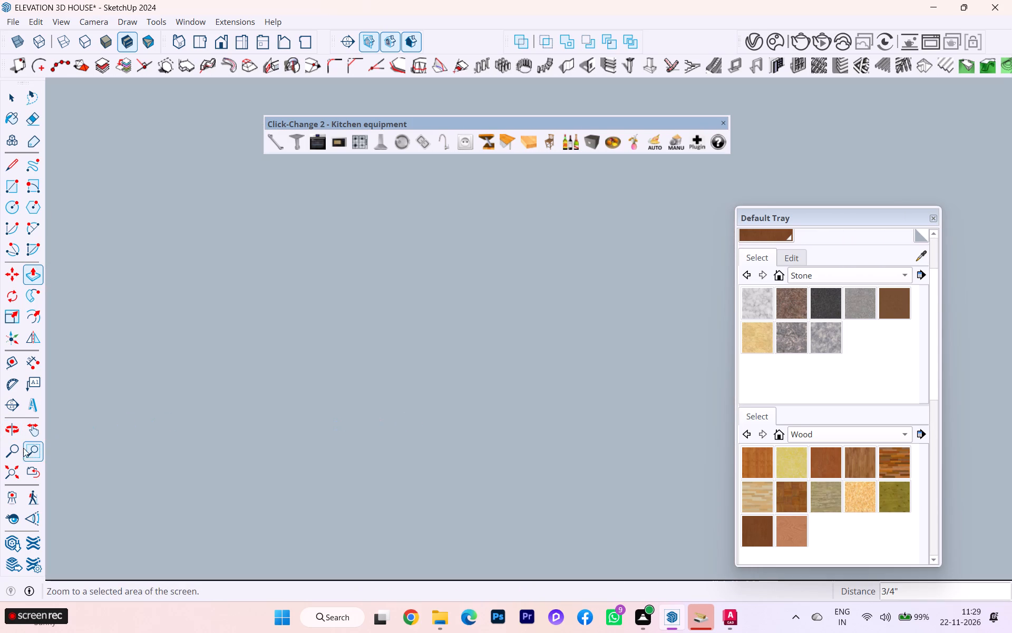
# Show the whole model, then review the house interior and return to the kitchen's overhead cabinet.
pyautogui.scroll(10, 23, 450)
pyautogui.click(9, 477)
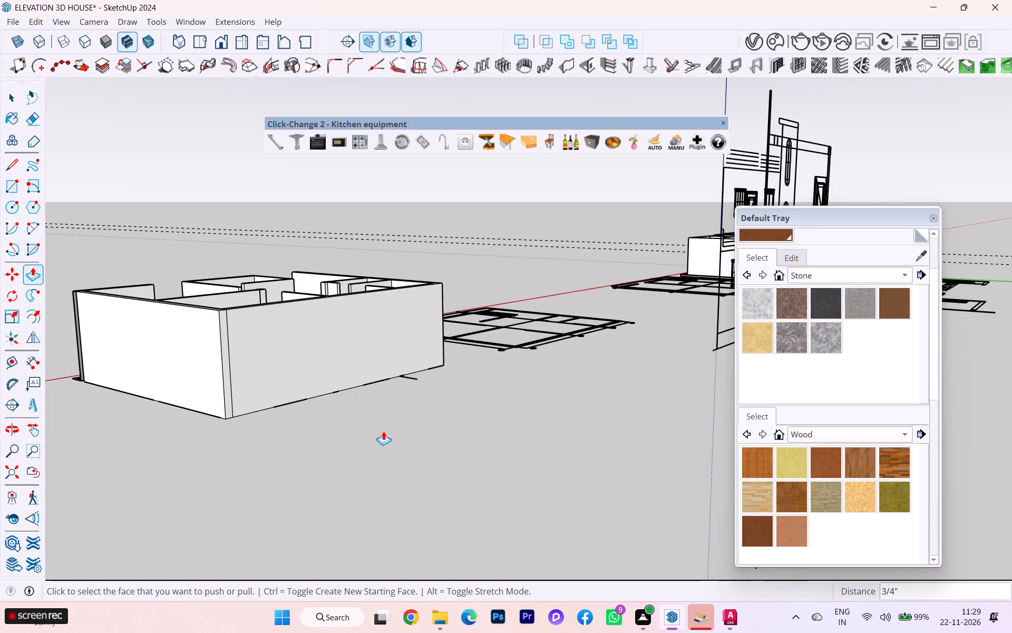
pyautogui.scroll(-1, 107, 324)
pyautogui.scroll(1, 107, 324)
pyautogui.scroll(-5, 107, 324)
pyautogui.scroll(1, 303, 306)
pyautogui.scroll(-1, 332, 306)
pyautogui.scroll(5, 629, 274)
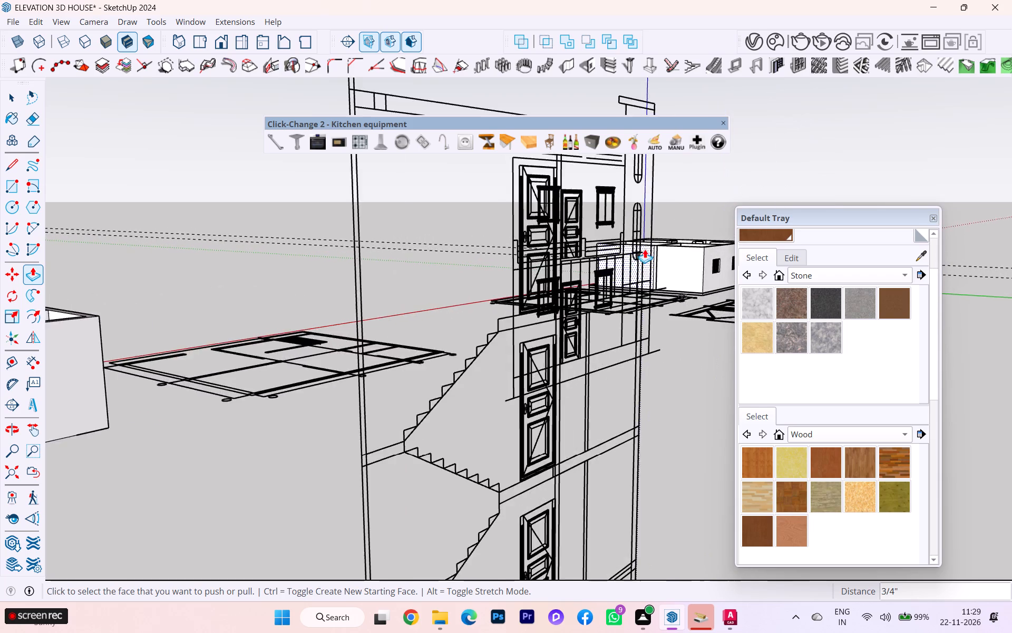
pyautogui.scroll(6, 645, 249)
pyautogui.scroll(-2, 674, 252)
pyautogui.scroll(2, 674, 252)
pyautogui.scroll(-1, 679, 261)
pyautogui.moveTo(679, 262); pyautogui.dragTo(250, 388, button='middle')
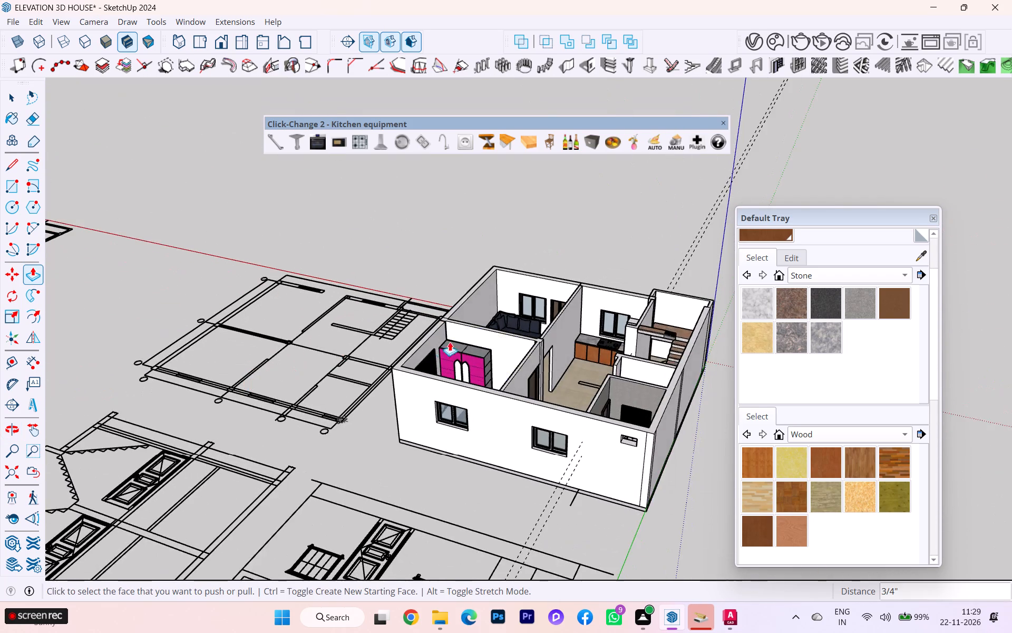
pyautogui.scroll(1, 460, 342)
pyautogui.scroll(-1, 462, 342)
pyautogui.scroll(4, 490, 352)
pyautogui.scroll(1, 624, 356)
pyautogui.scroll(-1, 622, 354)
pyautogui.scroll(11, 622, 354)
pyautogui.scroll(-3, 430, 306)
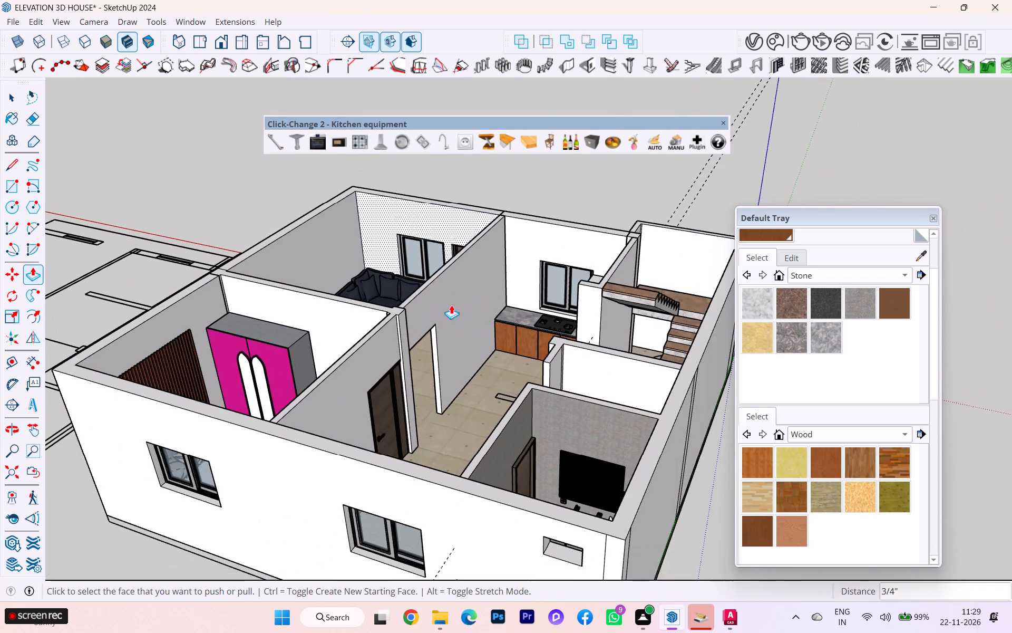
pyautogui.scroll(-3, 554, 312)
pyautogui.scroll(6, 548, 340)
pyautogui.scroll(-1, 580, 357)
pyautogui.moveTo(573, 363); pyautogui.dragTo(569, 367, button='middle')
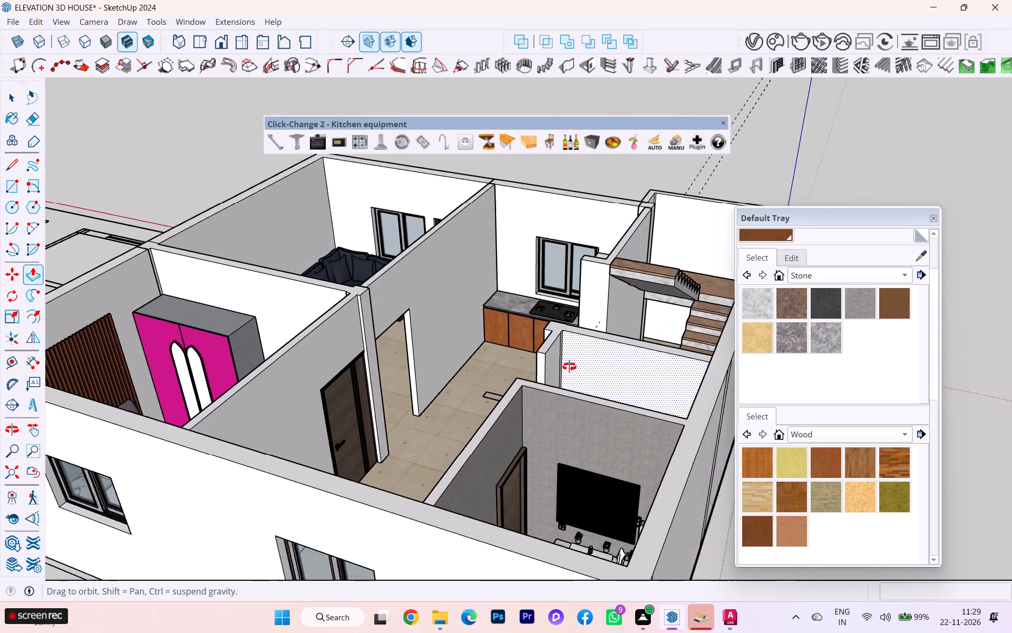
pyautogui.moveTo(569, 367); pyautogui.dragTo(768, 376, button='middle')
pyautogui.scroll(-2, 242, 301)
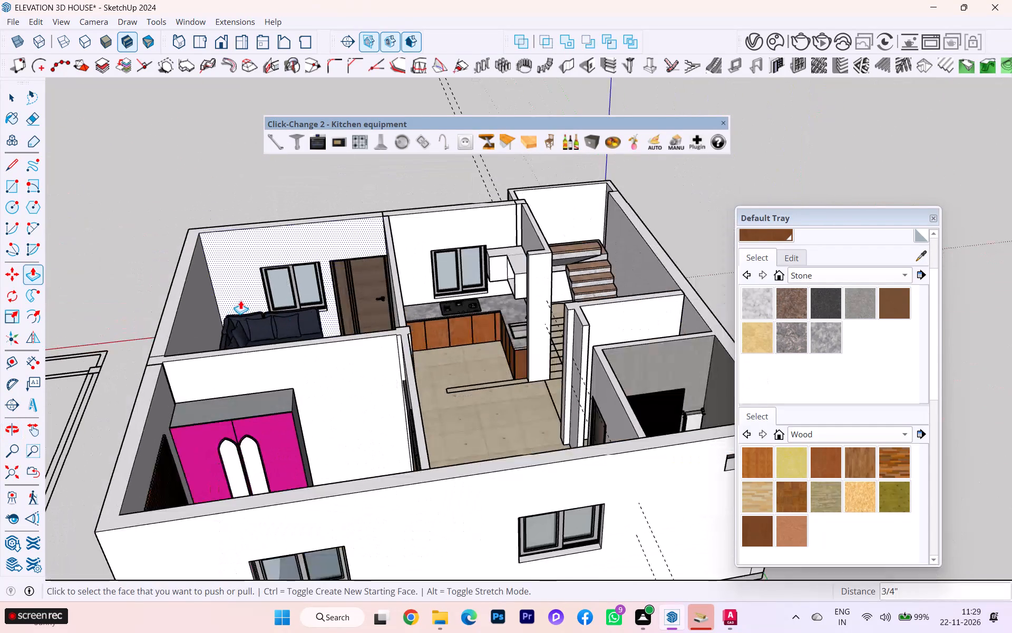
pyautogui.scroll(9, 450, 245)
pyautogui.scroll(-1, 501, 216)
pyautogui.scroll(1, 501, 216)
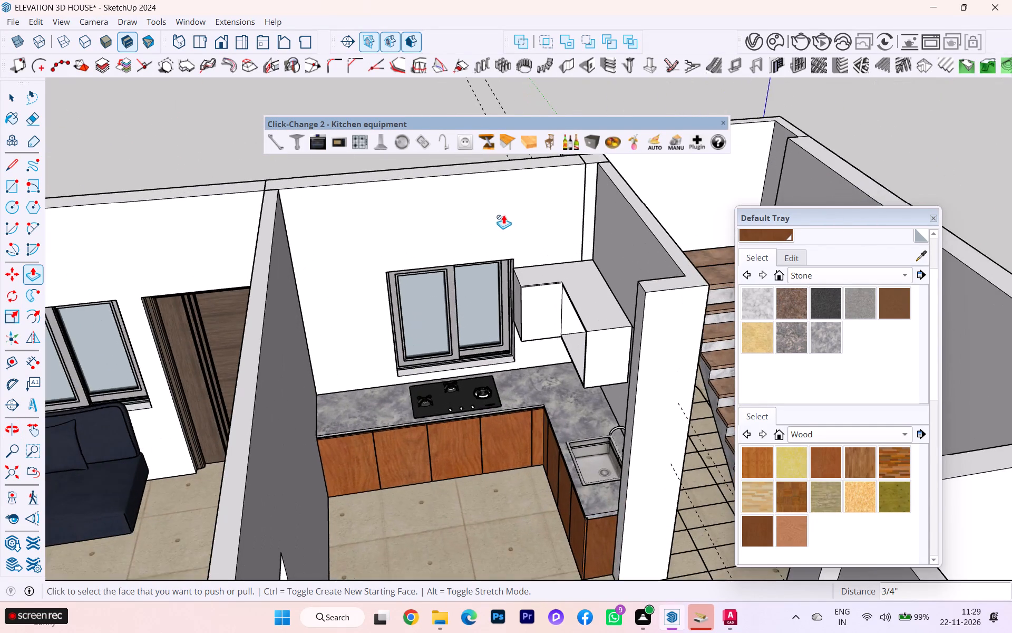
pyautogui.scroll(6, 534, 238)
pyautogui.moveTo(609, 322); pyautogui.dragTo(757, 247, button='middle')
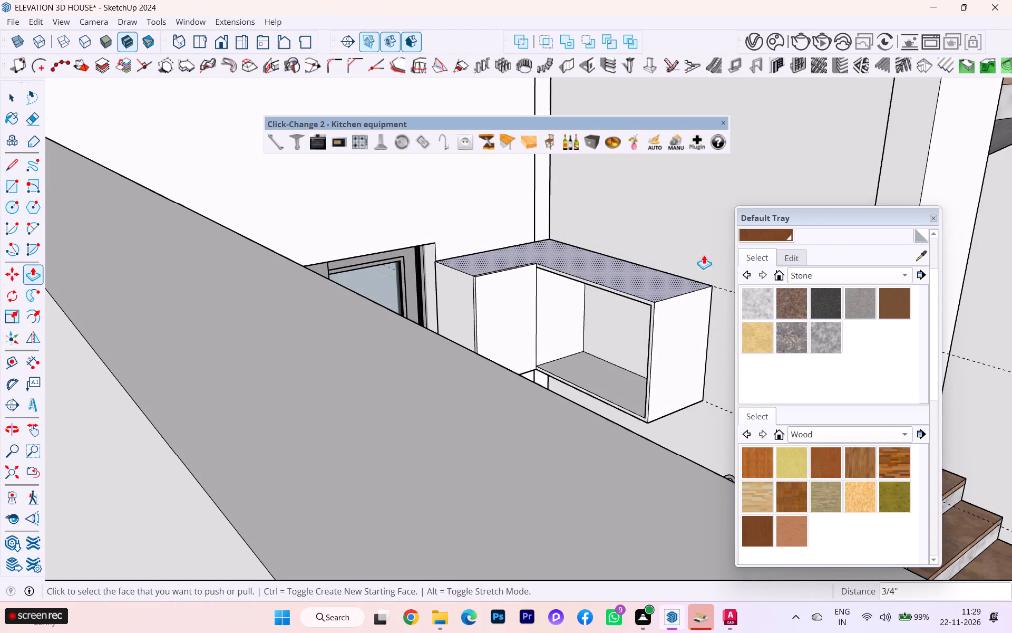
pyautogui.scroll(-1, 555, 292)
pyautogui.scroll(3, 536, 295)
pyautogui.scroll(-1, 521, 313)
pyautogui.moveTo(512, 320); pyautogui.dragTo(490, 331, button='middle')
pyautogui.scroll(-2, 517, 240)
pyautogui.scroll(1, 515, 239)
pyautogui.scroll(4, 556, 260)
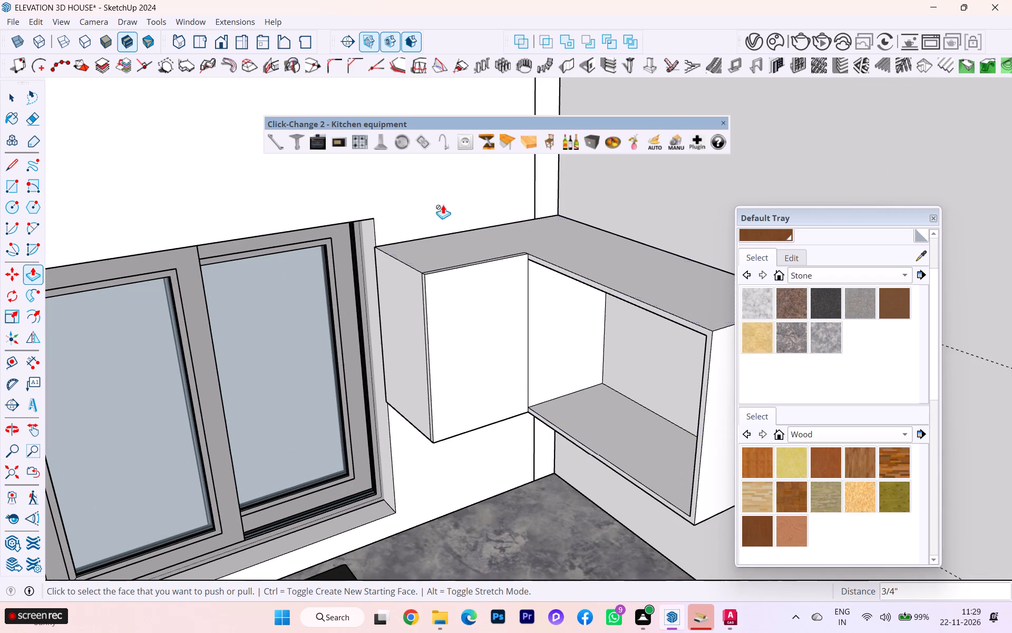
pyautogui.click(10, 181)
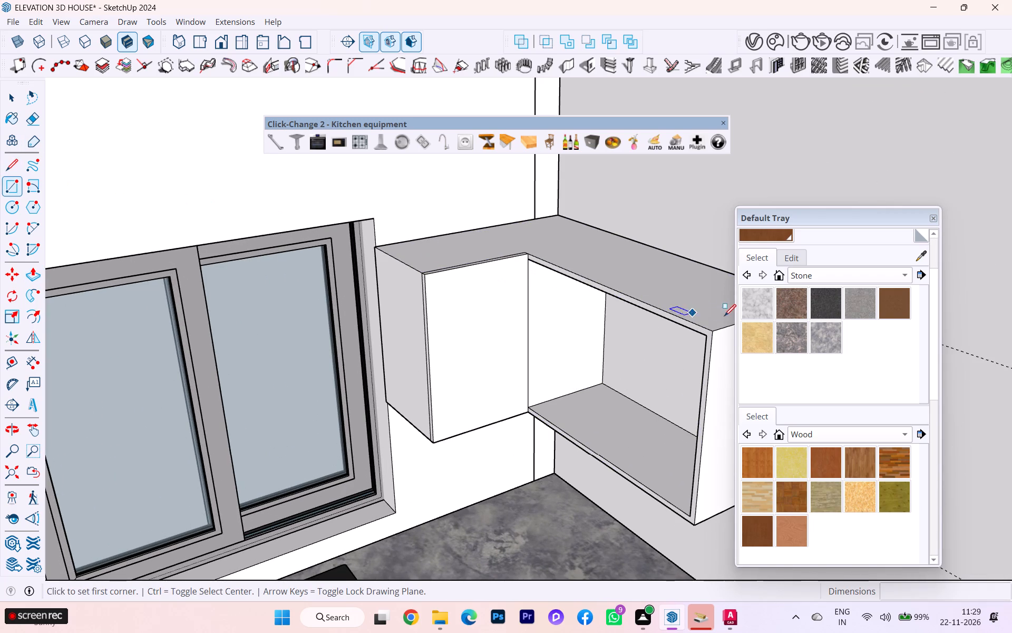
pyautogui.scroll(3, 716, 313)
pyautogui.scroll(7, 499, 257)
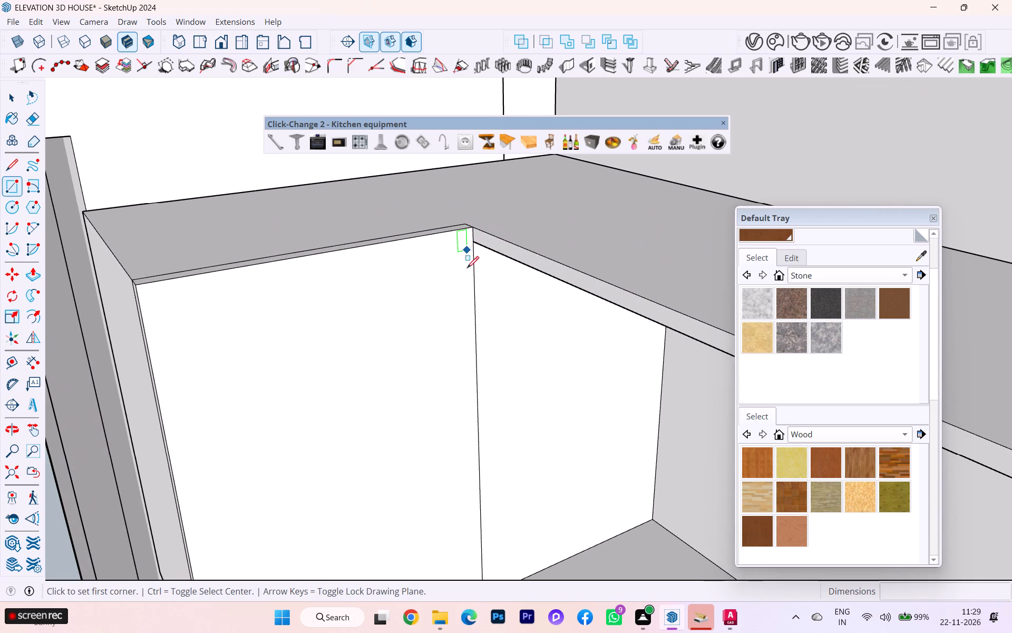
# Copy the door panel's vertical edge at the inner corner 3" across its front face toward the window.
pyautogui.click(12, 98)
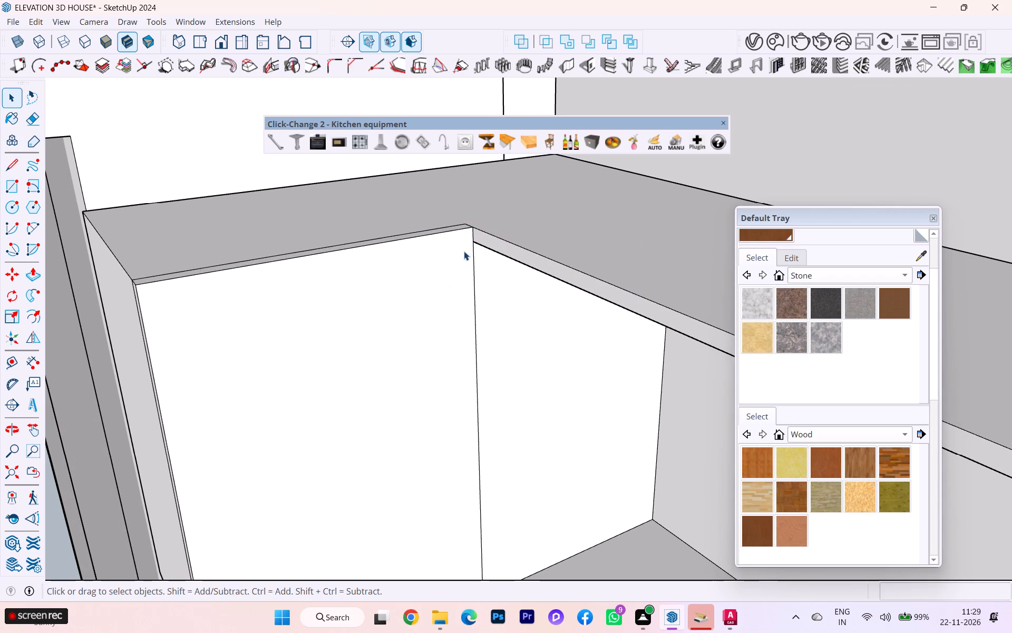
pyautogui.click(478, 247)
pyautogui.click(472, 249)
pyautogui.click(471, 249)
pyautogui.click(473, 241)
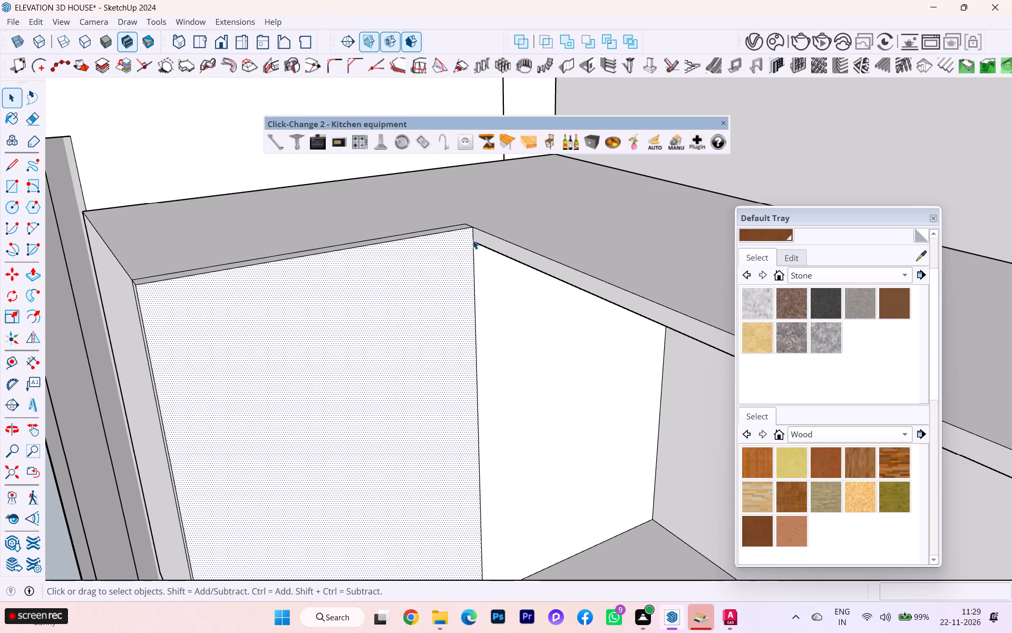
pyautogui.click(476, 287)
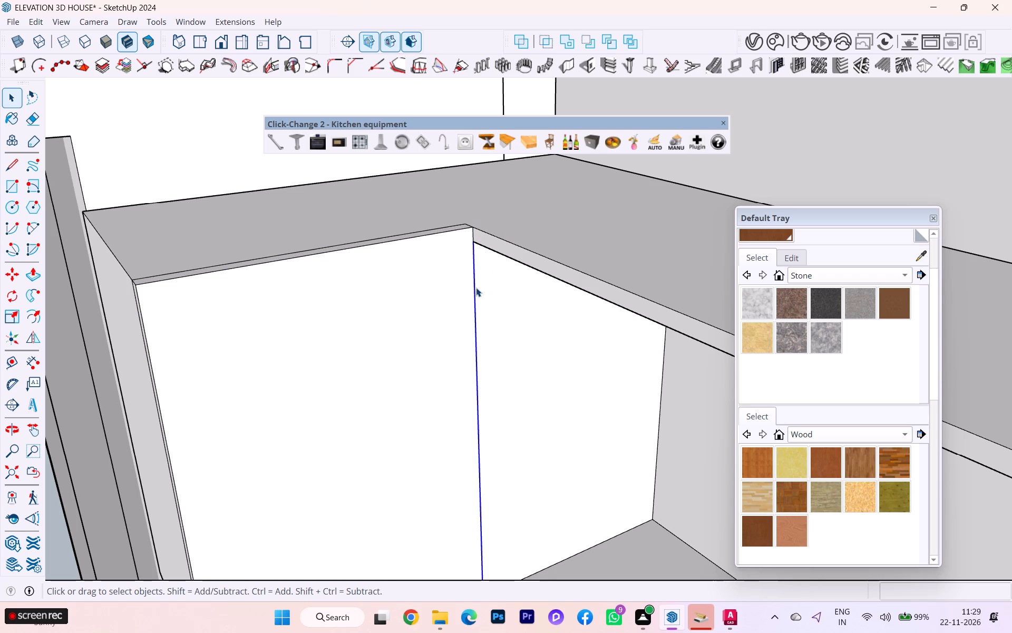
pyautogui.keyDown('ctrl'); pyautogui.click(474, 237); pyautogui.keyUp('ctrl')
pyautogui.keyDown('ctrl'); pyautogui.scroll(2, 472, 237); pyautogui.keyUp('ctrl')
pyautogui.keyDown('ctrl'); pyautogui.scroll(-2, 472, 237); pyautogui.keyUp('ctrl')
pyautogui.keyDown('ctrl'); pyautogui.scroll(6, 472, 237); pyautogui.keyUp('ctrl')
pyautogui.press('m')
pyautogui.press('Return')
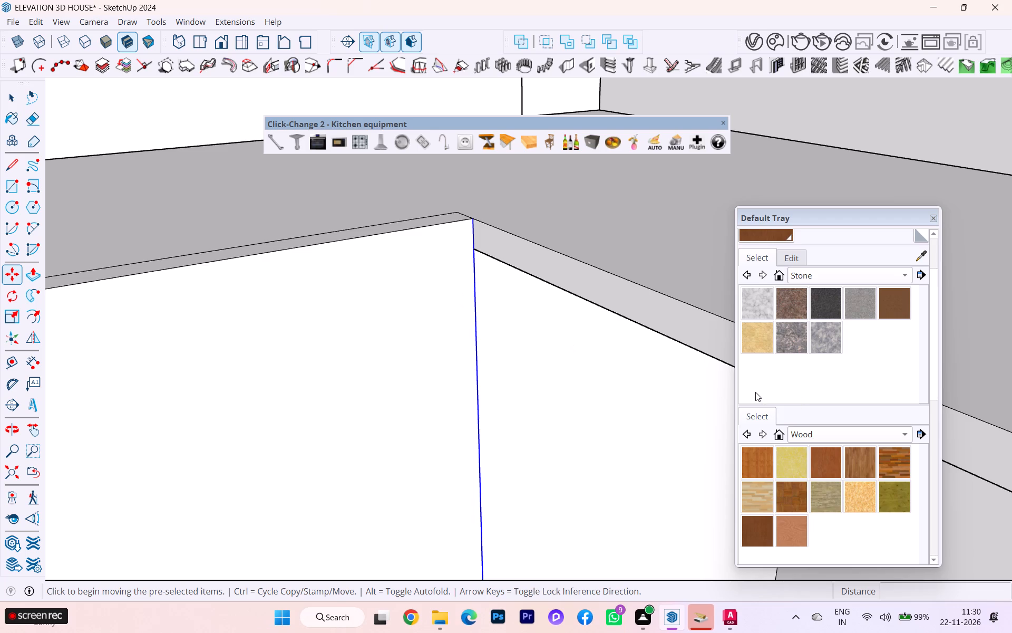
pyautogui.click(476, 302)
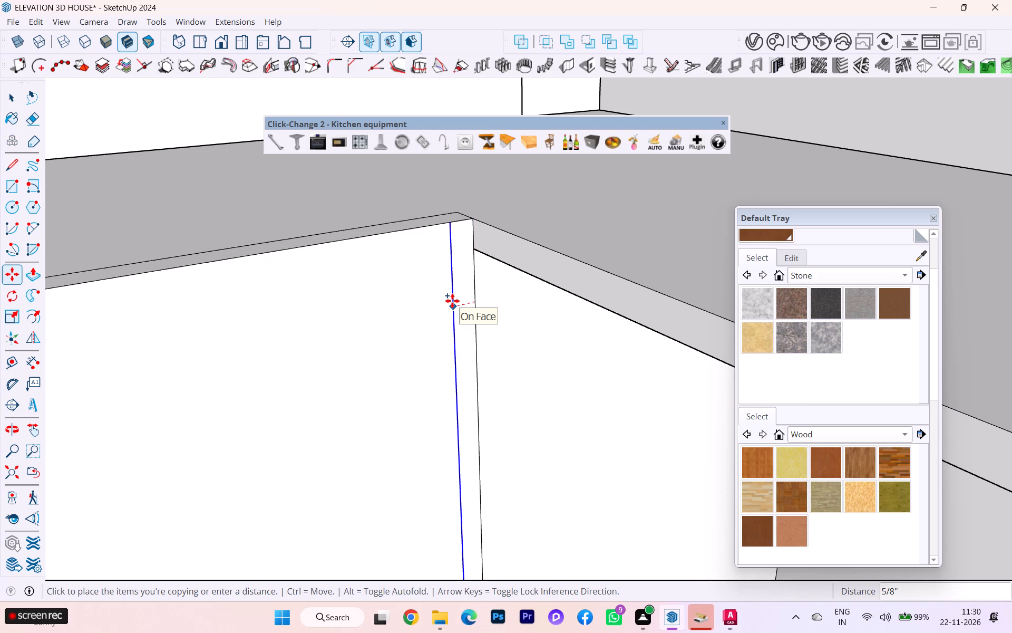
pyautogui.press('1')
pyautogui.press('BackSpace')
pyautogui.press('4')
pyautogui.press('BackSpace')
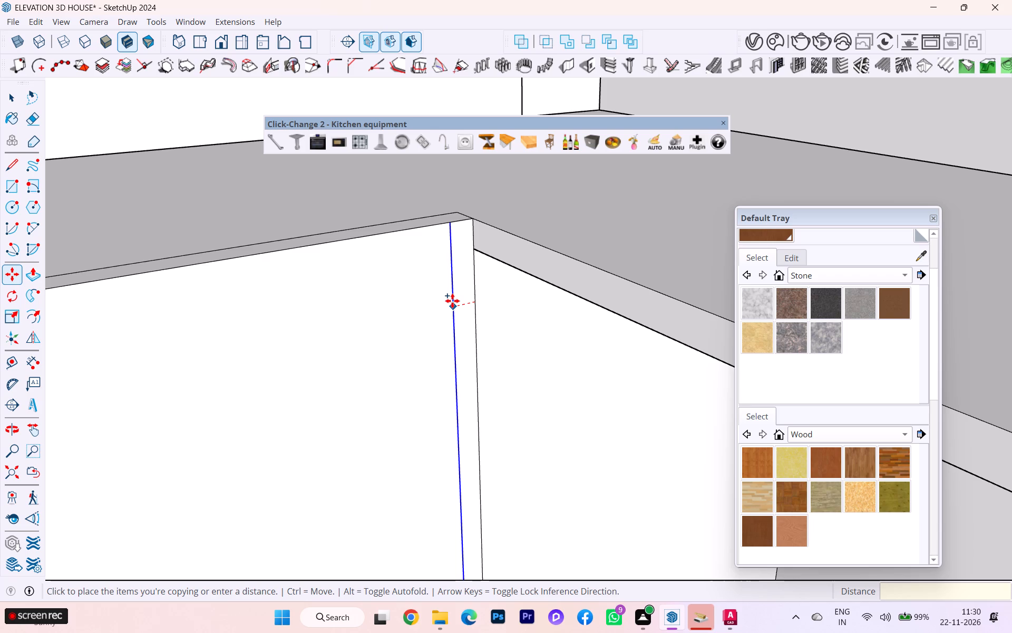
pyautogui.press('3')
pyautogui.press('Return')
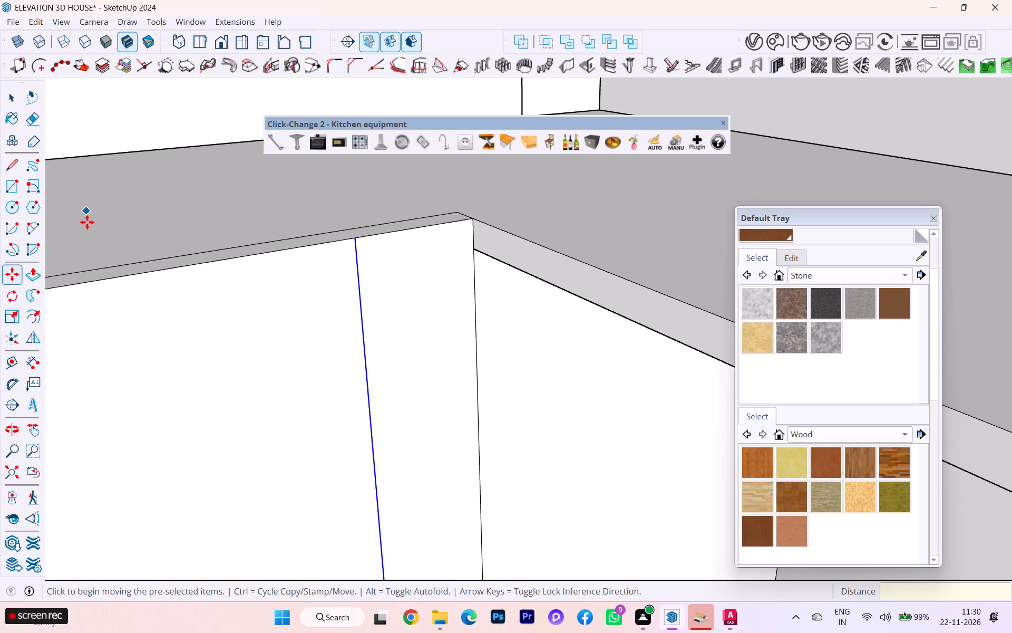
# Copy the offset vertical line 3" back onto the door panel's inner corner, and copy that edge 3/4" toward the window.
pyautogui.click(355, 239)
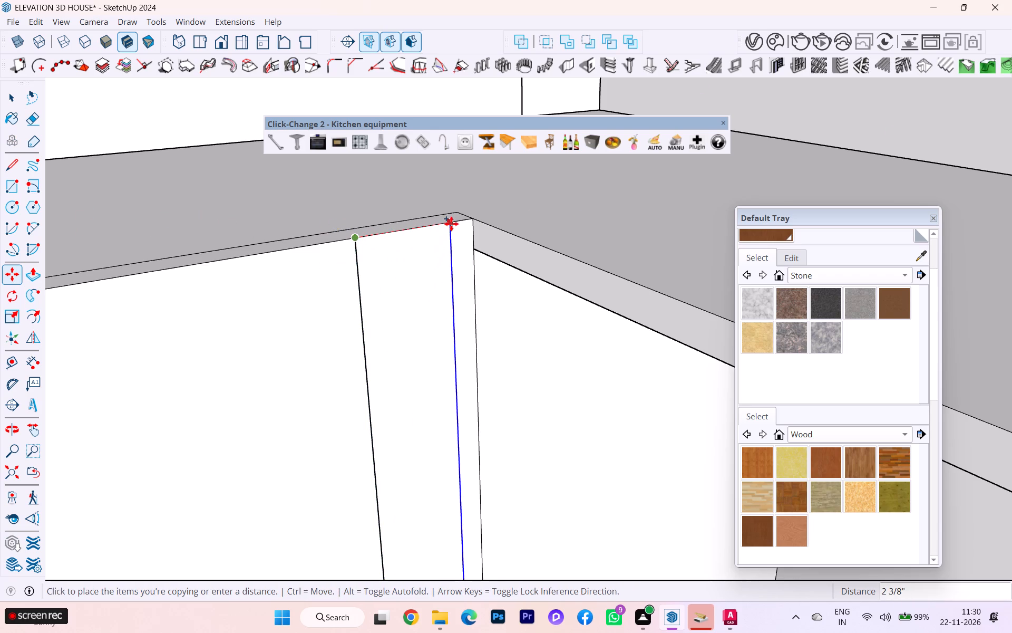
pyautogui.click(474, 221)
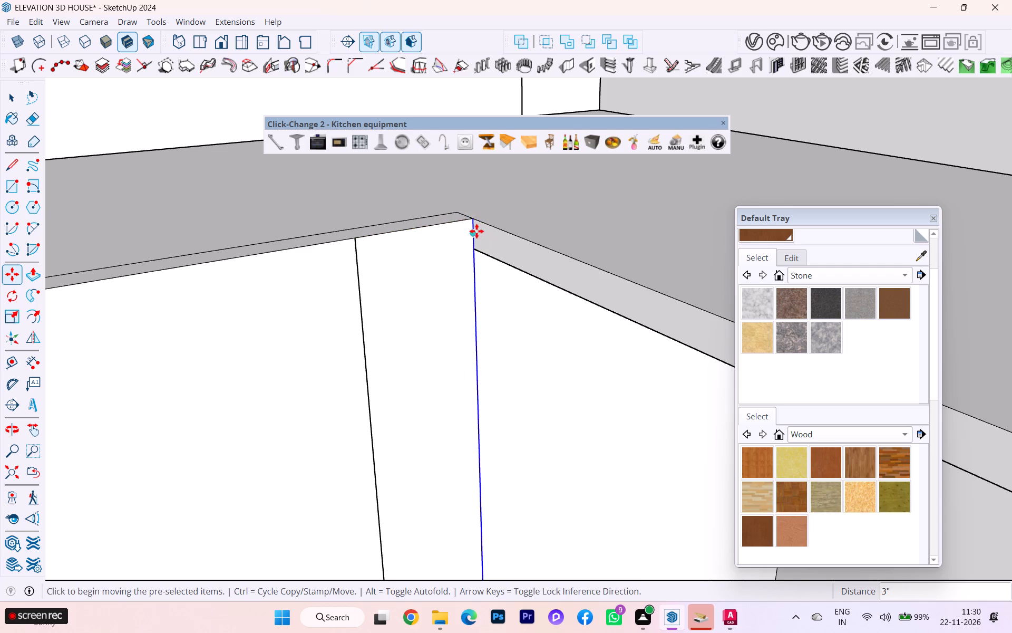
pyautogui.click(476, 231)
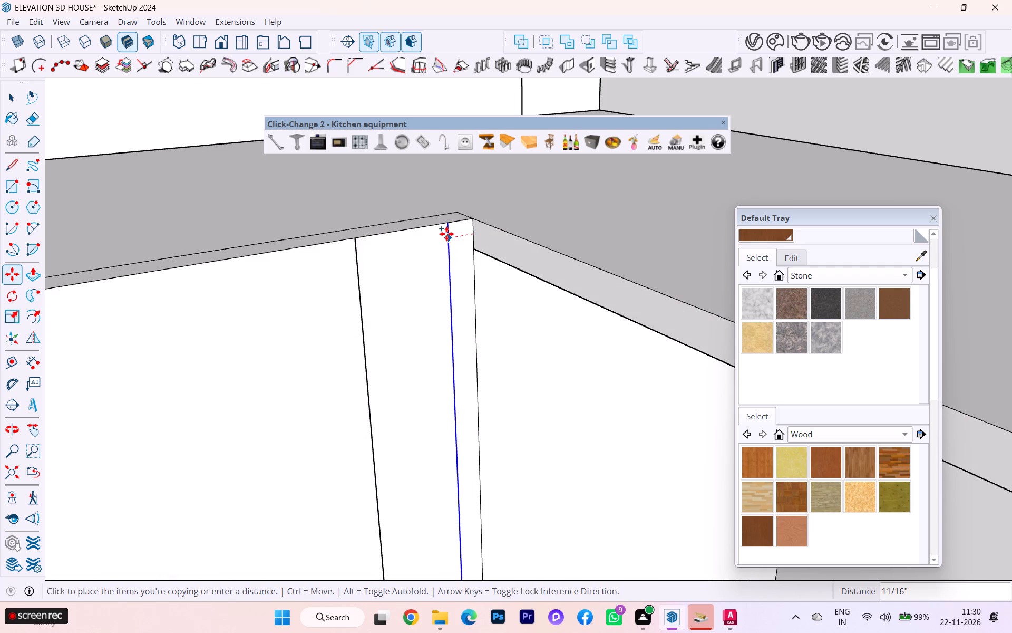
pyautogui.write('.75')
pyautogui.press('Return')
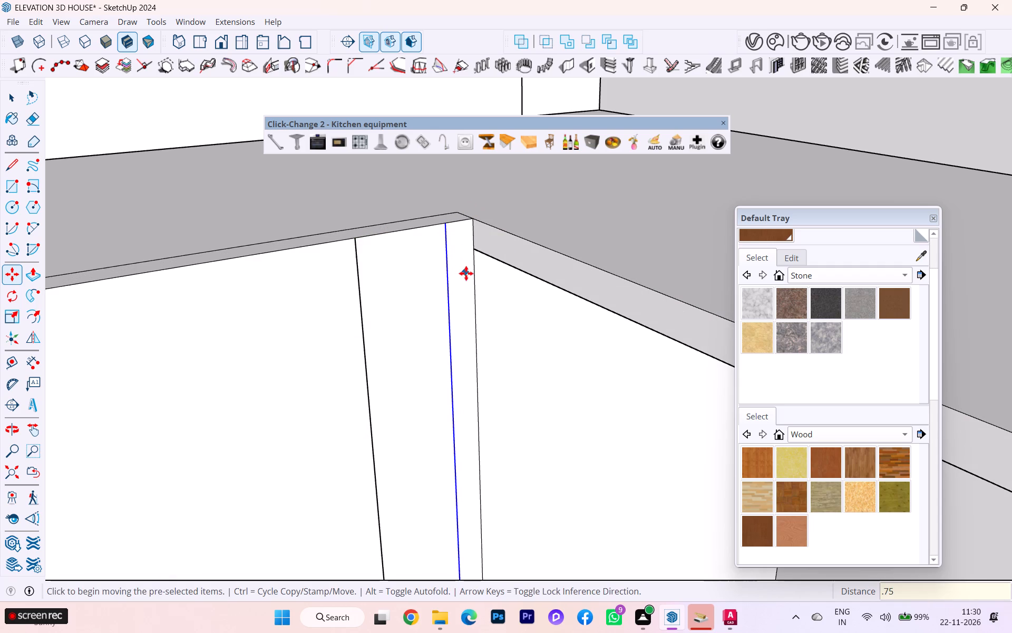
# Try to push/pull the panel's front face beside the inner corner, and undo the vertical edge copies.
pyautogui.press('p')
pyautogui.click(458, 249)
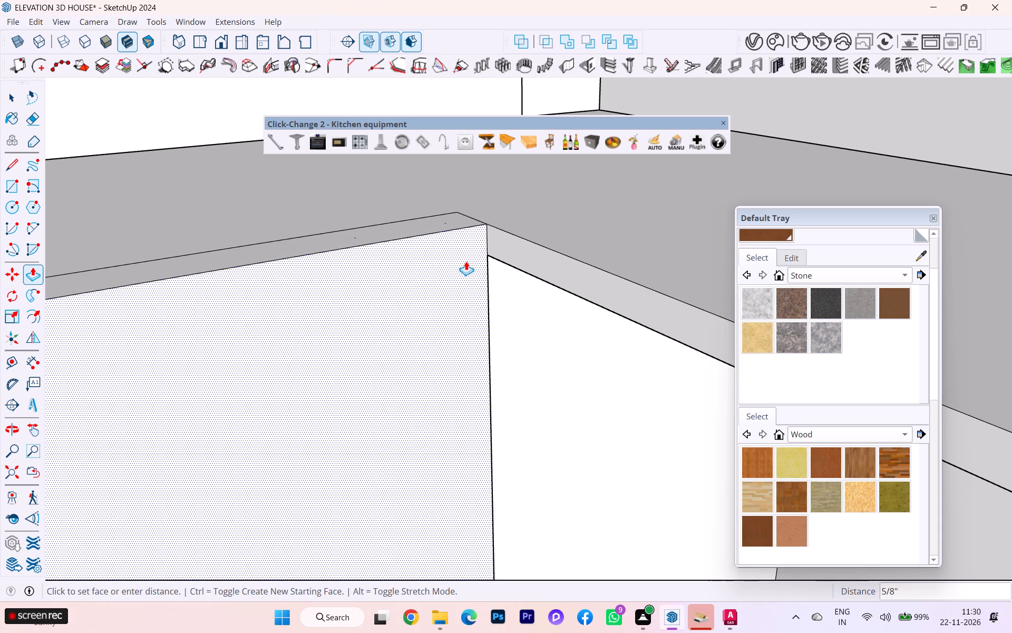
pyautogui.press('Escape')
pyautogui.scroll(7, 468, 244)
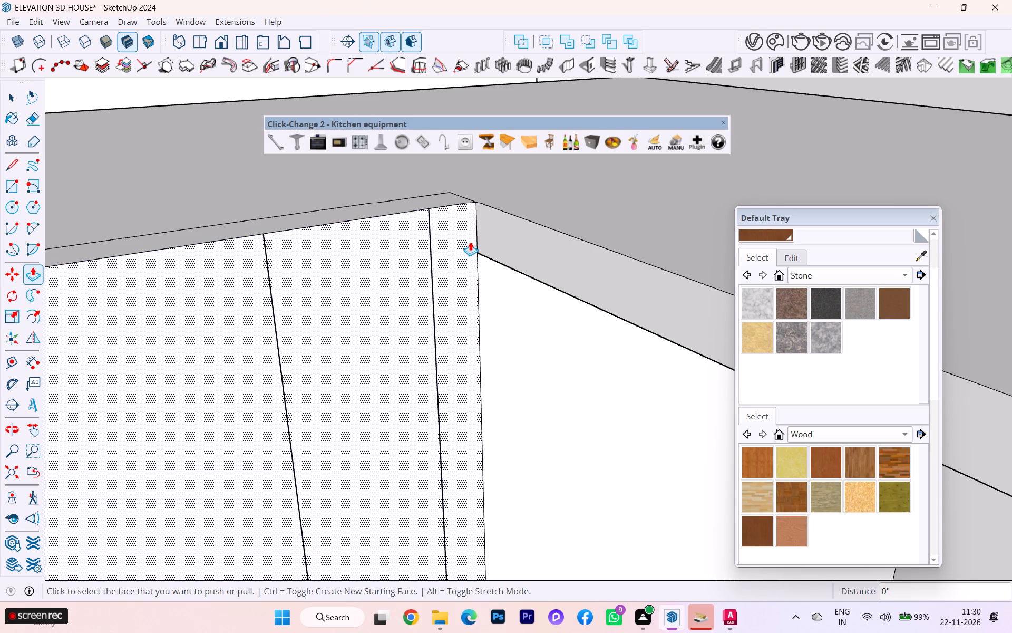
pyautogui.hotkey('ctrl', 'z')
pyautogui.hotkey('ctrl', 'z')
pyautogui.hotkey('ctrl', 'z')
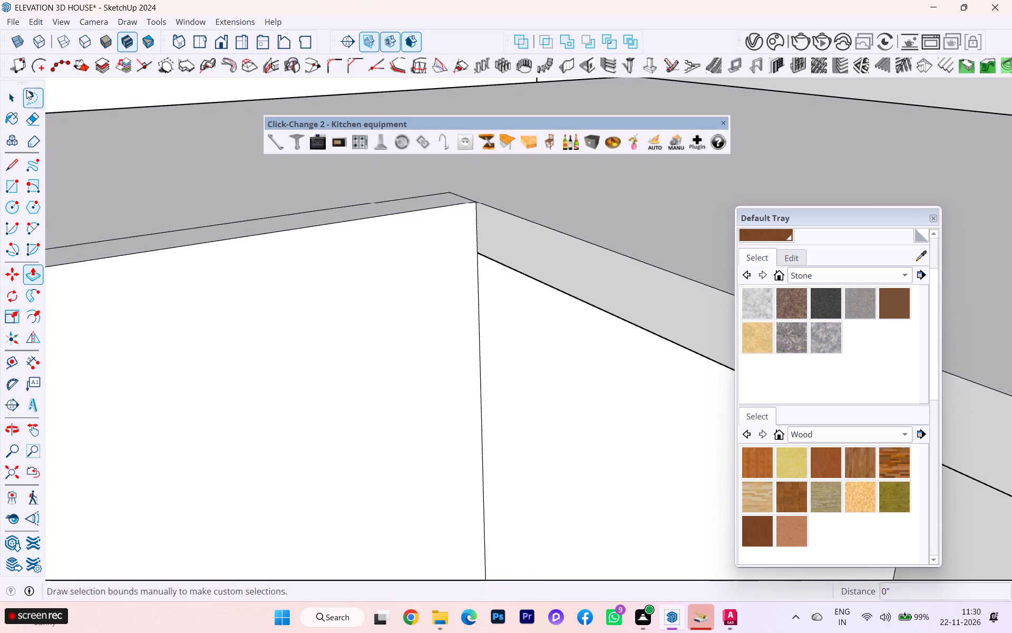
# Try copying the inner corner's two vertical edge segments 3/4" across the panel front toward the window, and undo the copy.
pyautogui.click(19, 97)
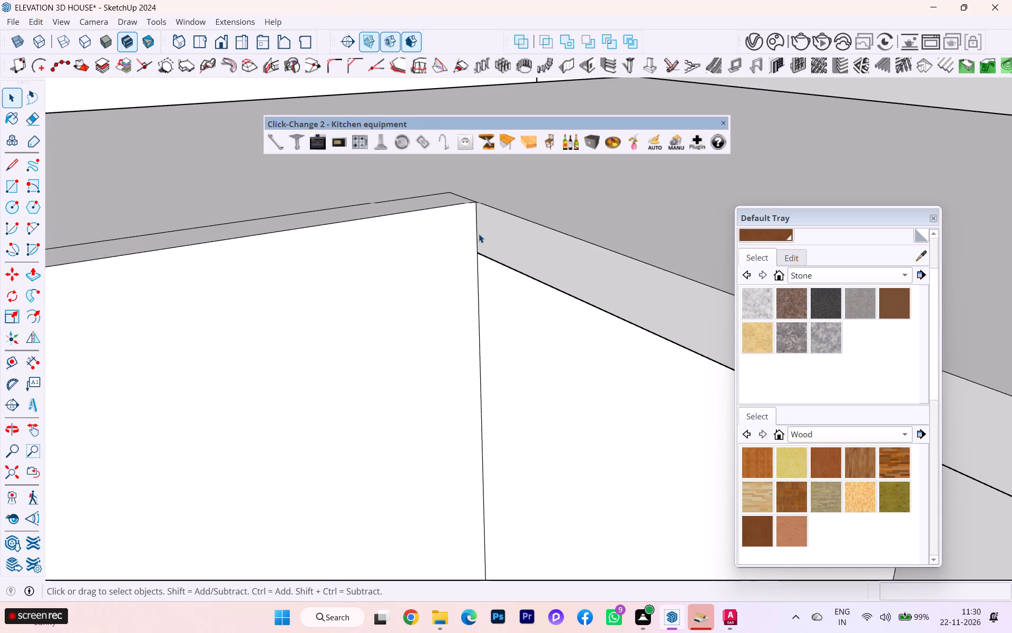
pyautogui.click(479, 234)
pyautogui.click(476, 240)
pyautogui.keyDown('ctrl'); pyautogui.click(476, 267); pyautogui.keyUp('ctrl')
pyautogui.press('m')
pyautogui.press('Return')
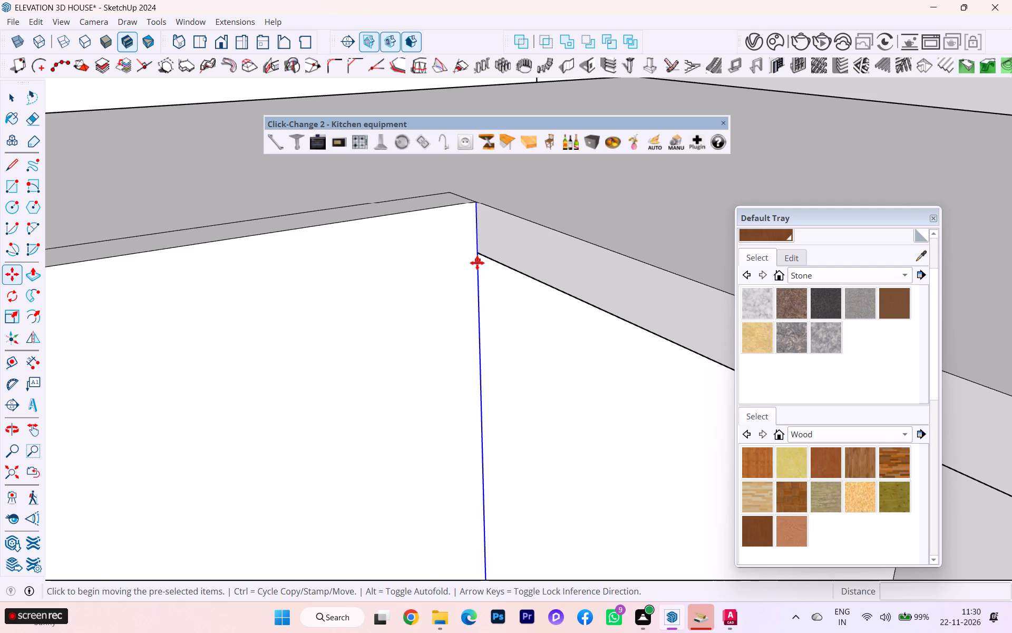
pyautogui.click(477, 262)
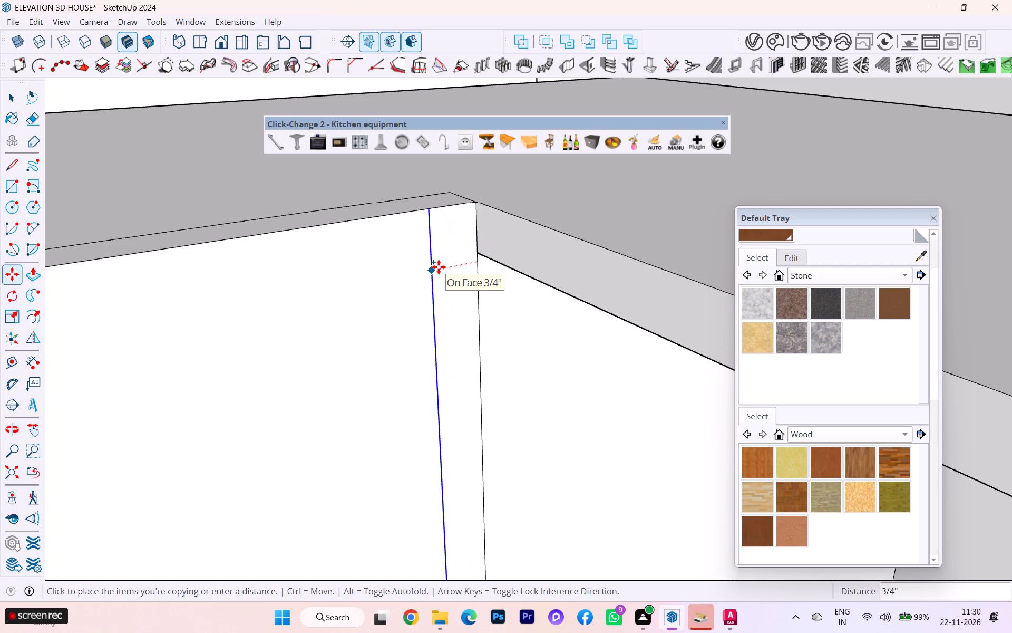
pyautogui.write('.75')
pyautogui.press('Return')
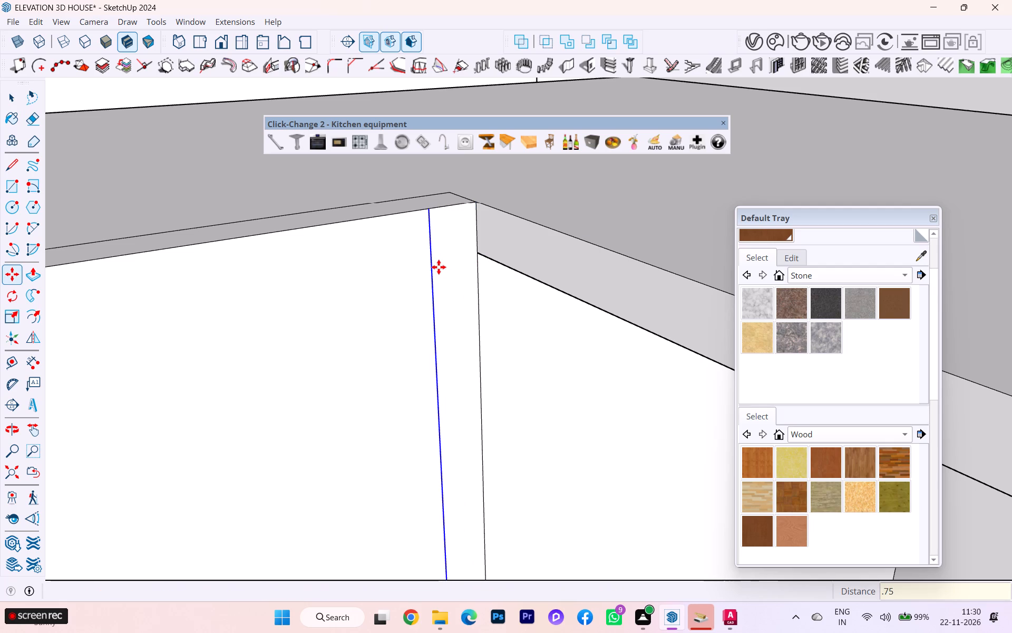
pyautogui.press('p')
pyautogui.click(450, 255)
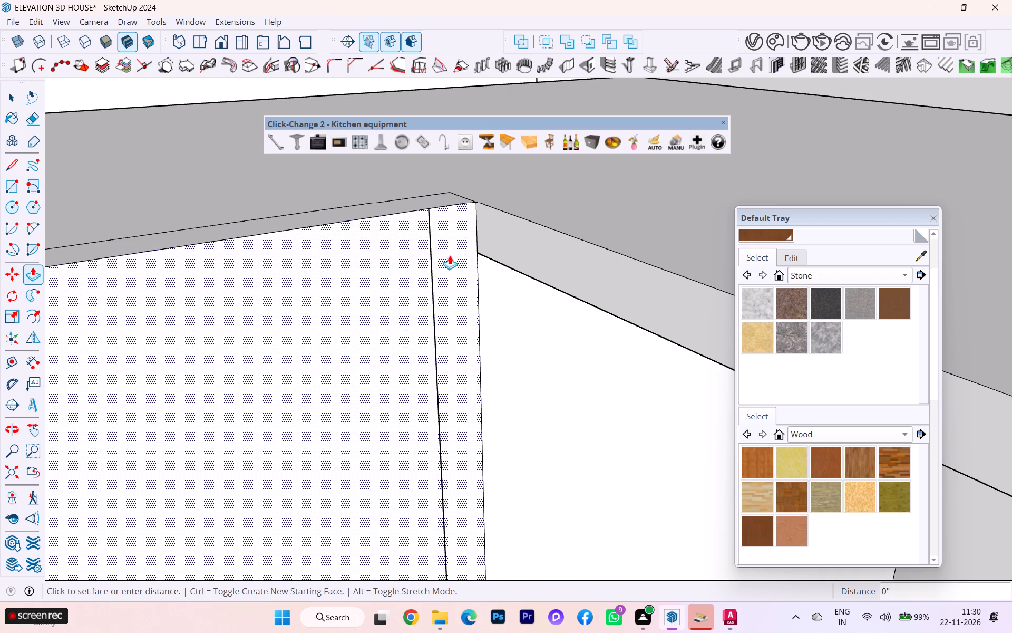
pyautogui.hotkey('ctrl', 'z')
# Examine the door panel's upper inner corner and the adjoining cabinet frame from several angles, checking which faces are connected.
pyautogui.scroll(-3, 427, 196)
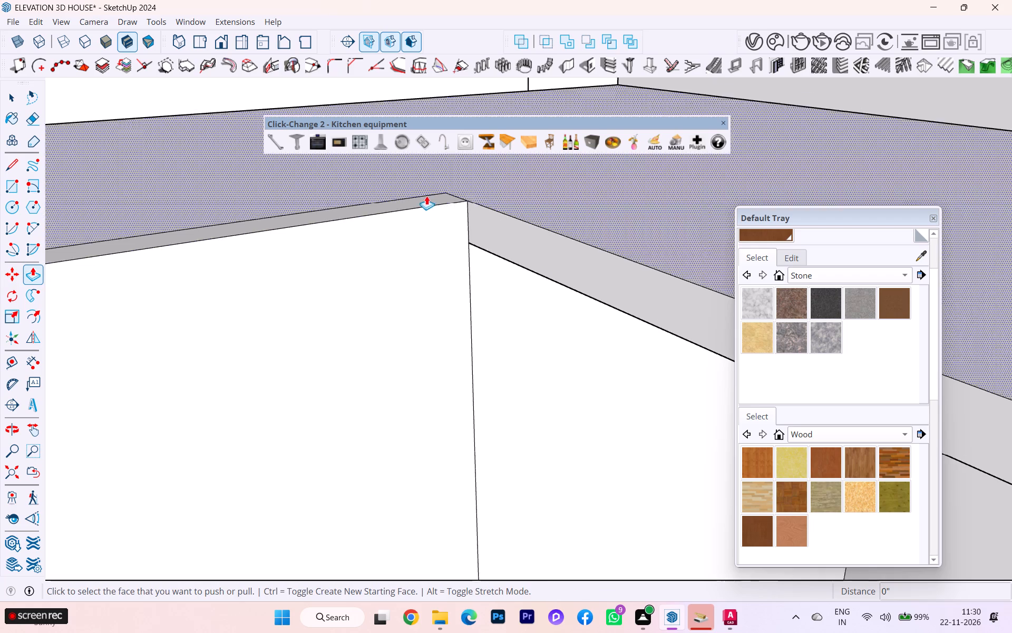
pyautogui.scroll(-1, 396, 199)
pyautogui.scroll(1, 396, 199)
pyautogui.scroll(-3, 396, 199)
pyautogui.scroll(2, 394, 199)
pyautogui.scroll(-2, 394, 199)
pyautogui.scroll(1, 390, 193)
pyautogui.scroll(-5, 390, 193)
pyautogui.scroll(-1, 471, 258)
pyautogui.moveTo(473, 261); pyautogui.dragTo(348, 209, button='middle')
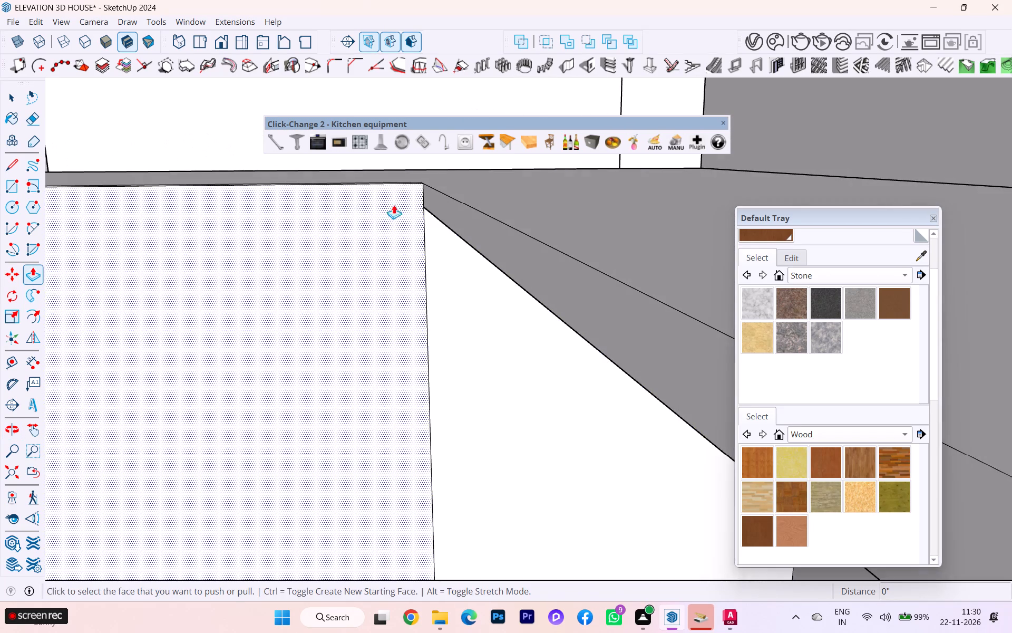
pyautogui.scroll(5, 419, 203)
pyautogui.scroll(-1, 433, 207)
pyautogui.moveTo(433, 207); pyautogui.dragTo(534, 347, button='middle')
pyautogui.scroll(-1, 465, 247)
pyautogui.scroll(1, 464, 246)
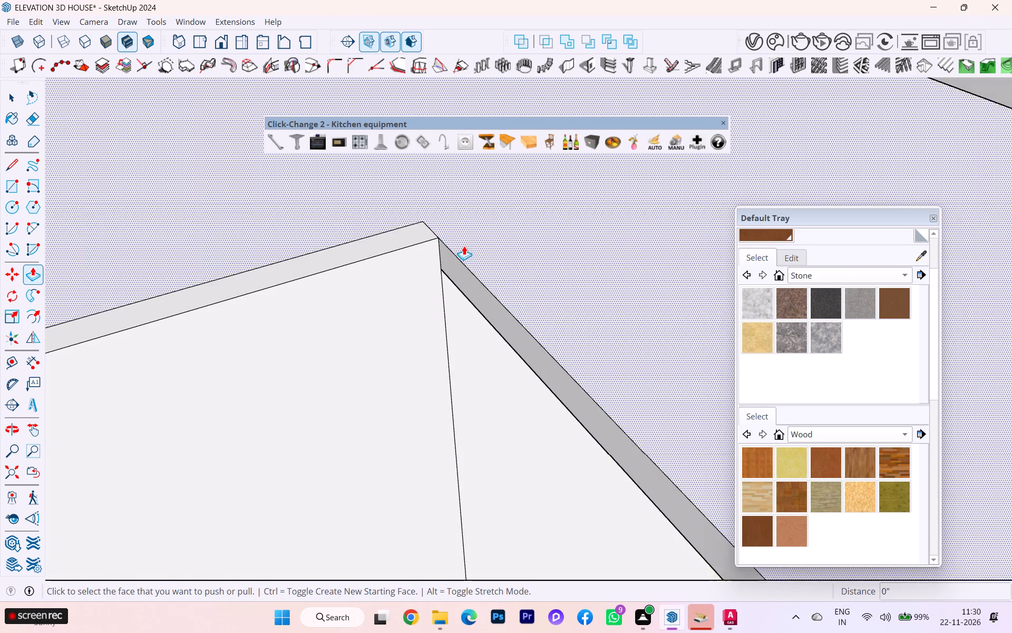
pyautogui.scroll(2, 464, 246)
pyautogui.scroll(-1, 443, 247)
pyautogui.scroll(8, 443, 247)
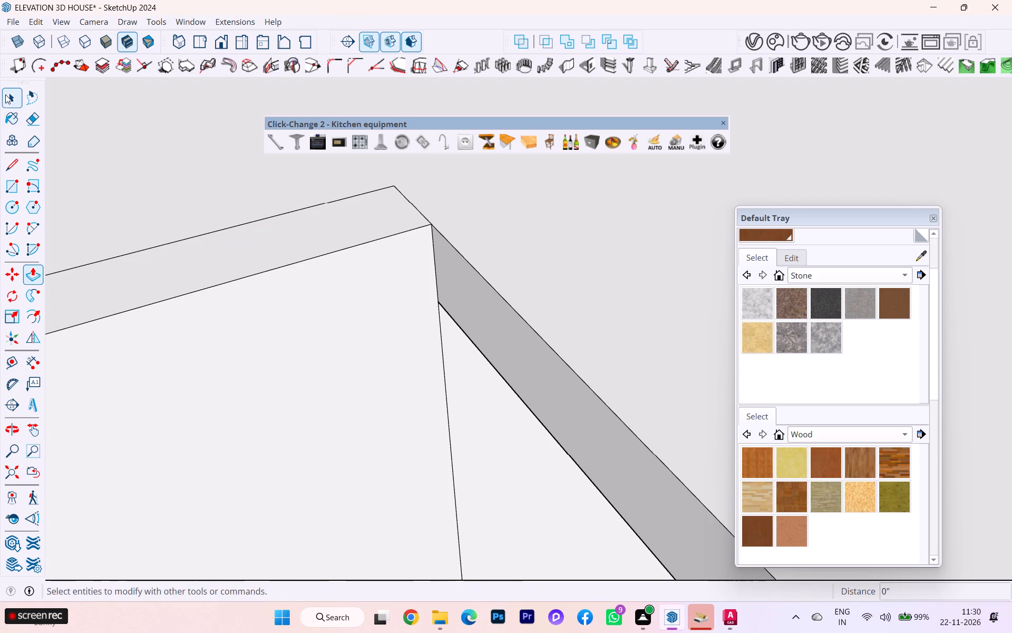
pyautogui.click(28, 100)
pyautogui.click(12, 101)
pyautogui.click(534, 251)
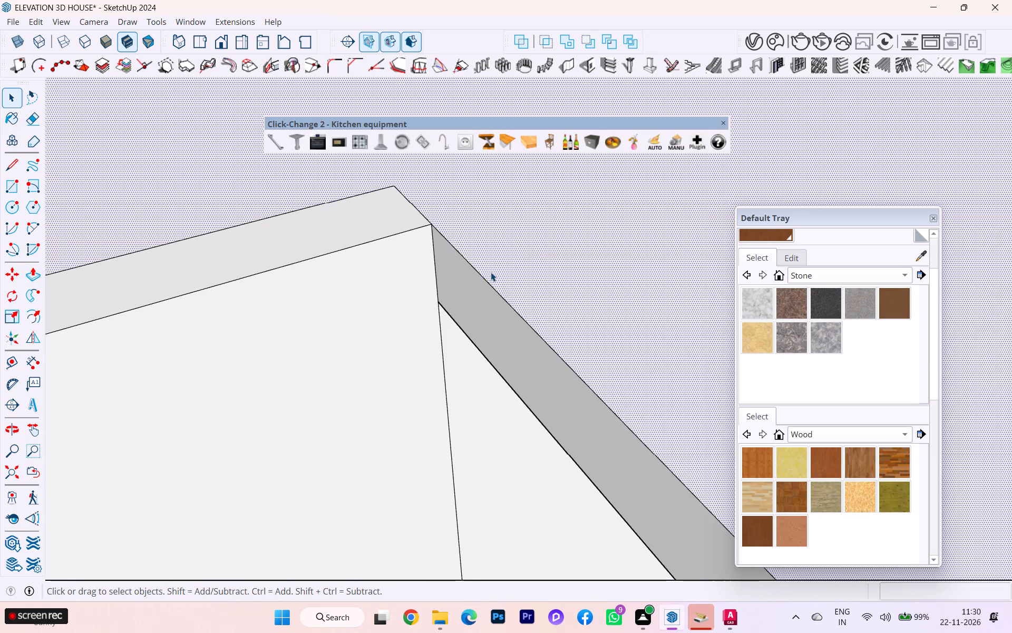
pyautogui.scroll(-8, 491, 274)
pyautogui.scroll(1, 505, 280)
pyautogui.scroll(-2, 515, 274)
pyautogui.scroll(1, 515, 274)
pyautogui.scroll(-1, 515, 274)
pyautogui.scroll(5, 515, 274)
pyautogui.scroll(-7, 541, 266)
pyautogui.scroll(1, 541, 266)
pyautogui.scroll(-3, 541, 266)
pyautogui.scroll(-2, 446, 265)
pyautogui.scroll(1, 445, 265)
pyautogui.scroll(-3, 445, 265)
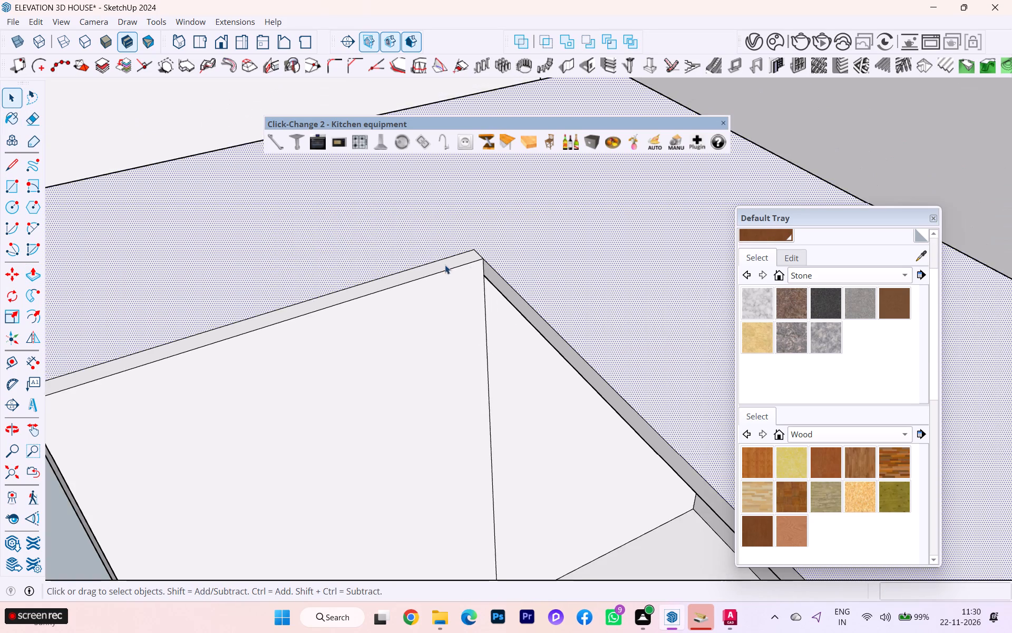
pyautogui.scroll(4, 442, 265)
pyautogui.scroll(-2, 442, 265)
pyautogui.scroll(3, 442, 265)
pyautogui.scroll(-5, 442, 265)
pyautogui.scroll(5, 442, 261)
pyautogui.scroll(-6, 442, 261)
pyautogui.scroll(1, 435, 264)
pyautogui.scroll(-1, 435, 264)
pyautogui.scroll(-4, 514, 273)
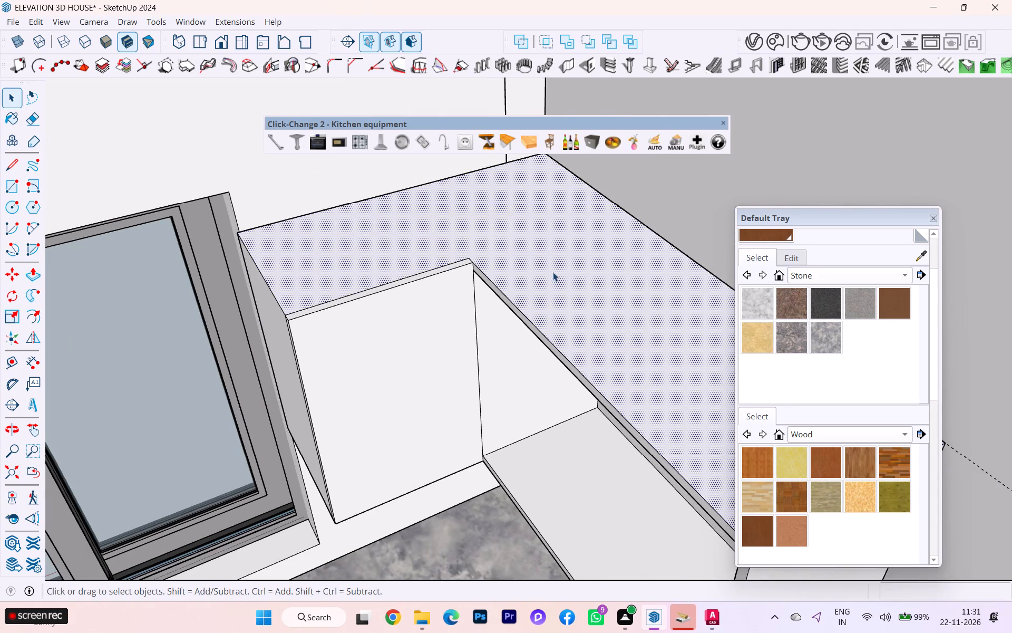
pyautogui.moveTo(553, 270); pyautogui.dragTo(558, 210, button='middle')
pyautogui.scroll(4, 459, 265)
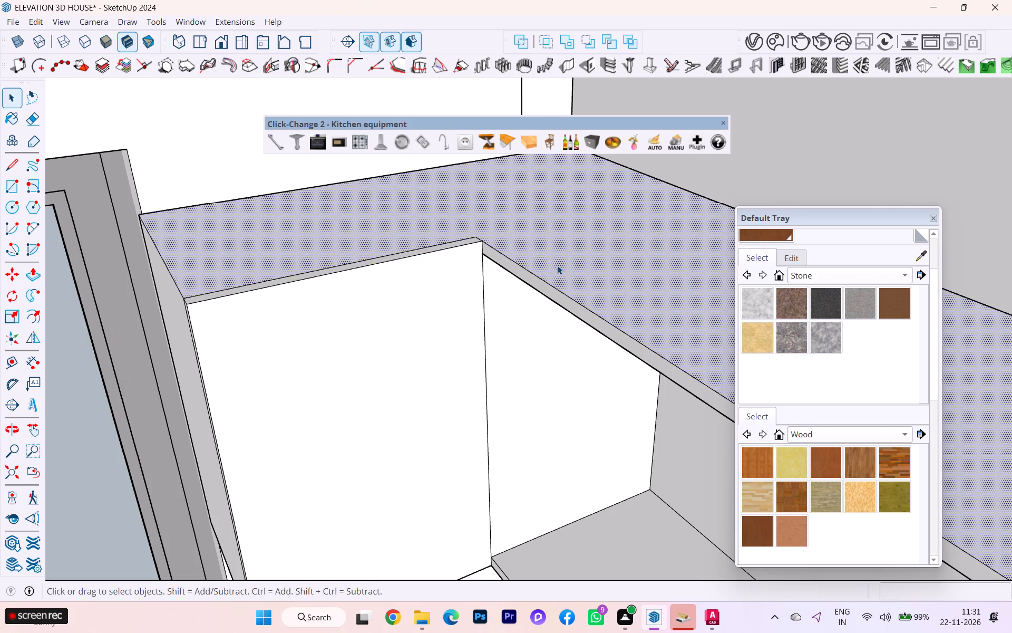
pyautogui.tripleClick(558, 267)
pyautogui.scroll(2, 522, 275)
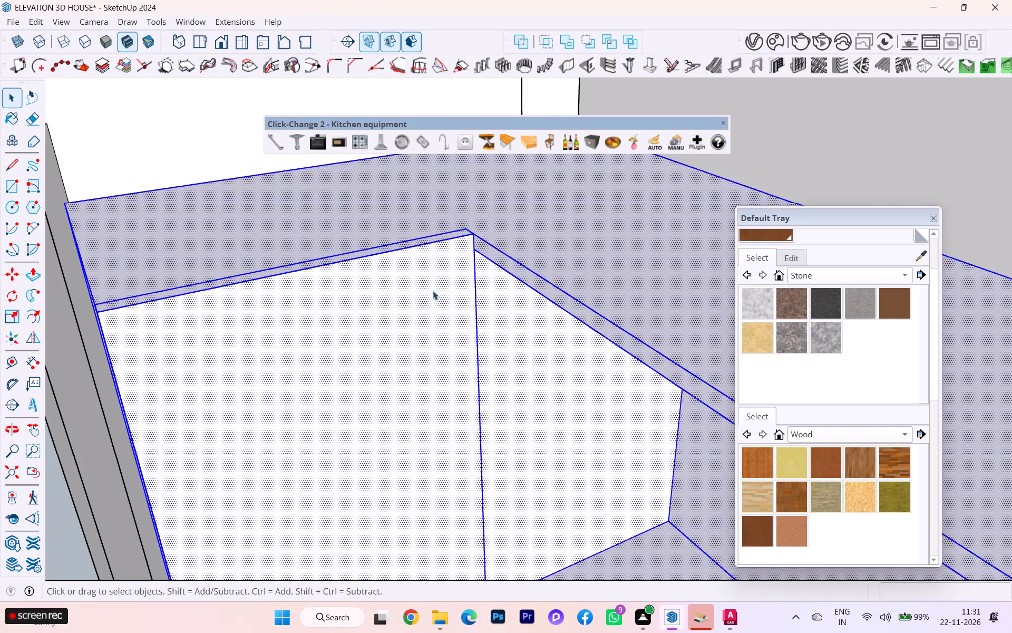
# Select the door panel's vertical inner-corner edge together with its short top segment, leaving the adjoining faces out of the selection.
pyautogui.click(469, 271)
pyautogui.click(472, 267)
pyautogui.click(475, 261)
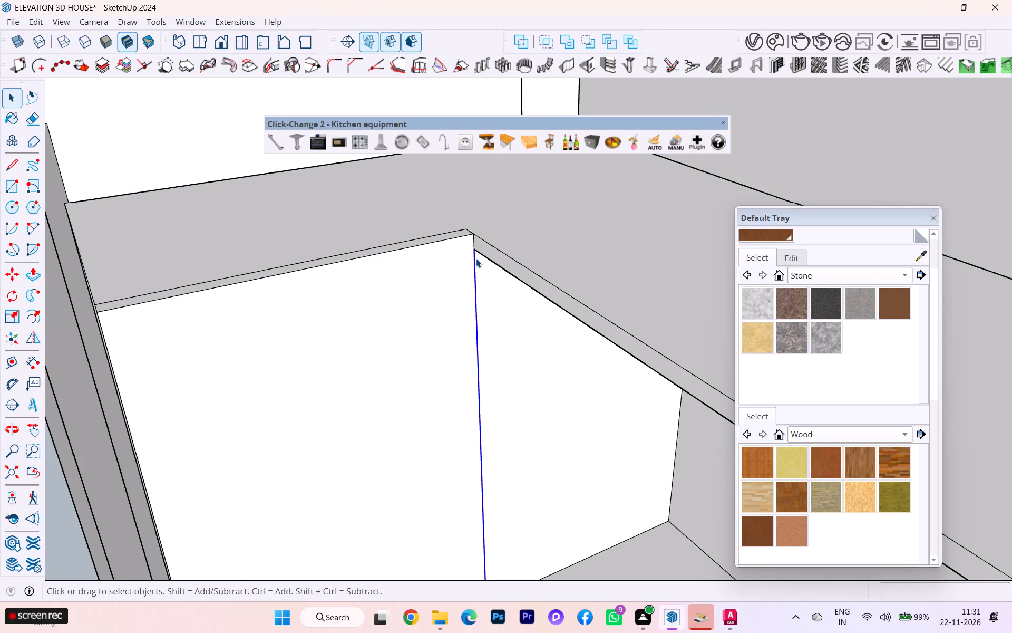
pyautogui.tripleClick(473, 261)
pyautogui.doubleClick(473, 261)
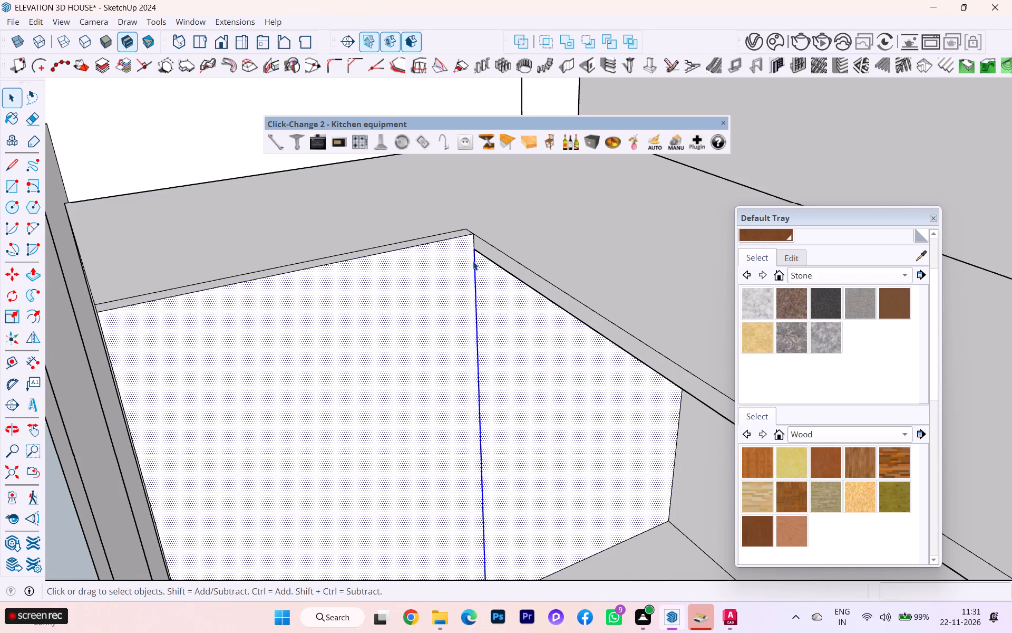
pyautogui.scroll(8, 475, 259)
pyautogui.moveTo(475, 258); pyautogui.dragTo(340, 85, button='middle')
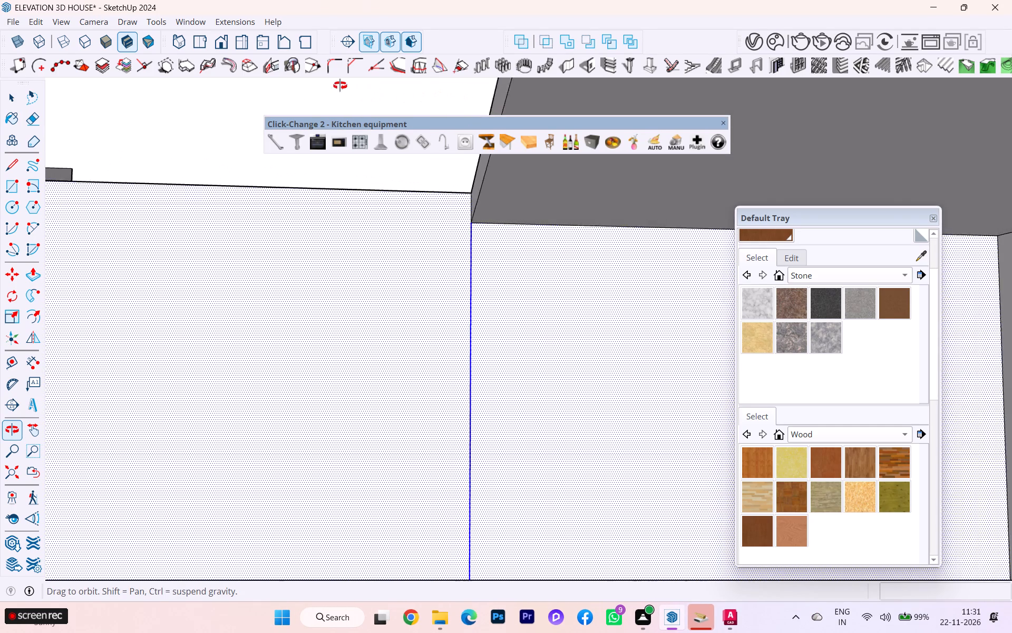
pyautogui.moveTo(340, 85); pyautogui.dragTo(426, 261, button='middle')
pyautogui.scroll(3, 470, 232)
pyautogui.scroll(-4, 479, 221)
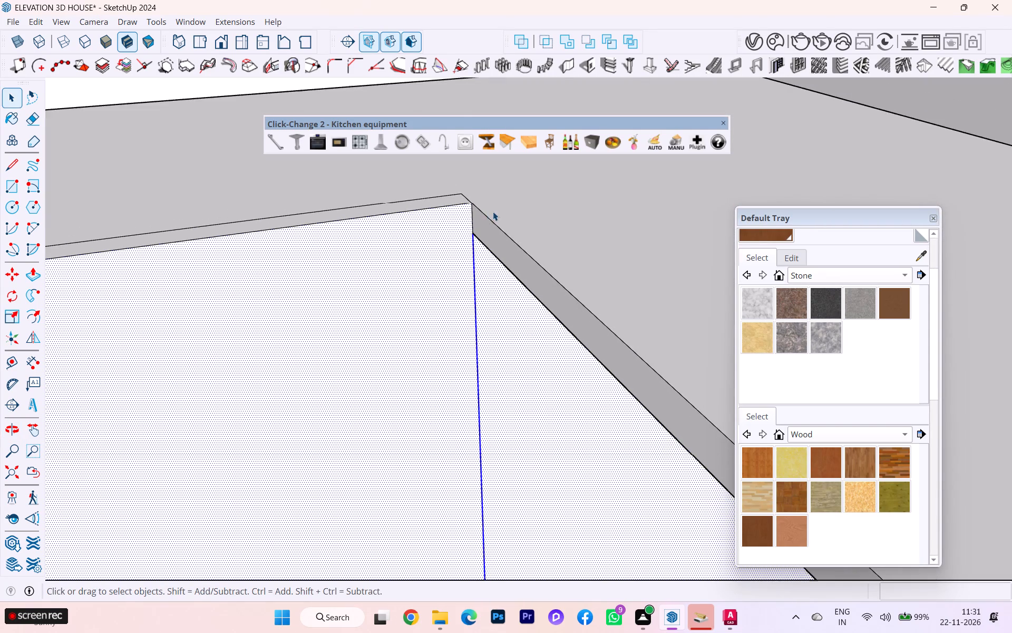
pyautogui.scroll(-2, 497, 209)
pyautogui.scroll(1, 497, 209)
pyautogui.scroll(-11, 497, 209)
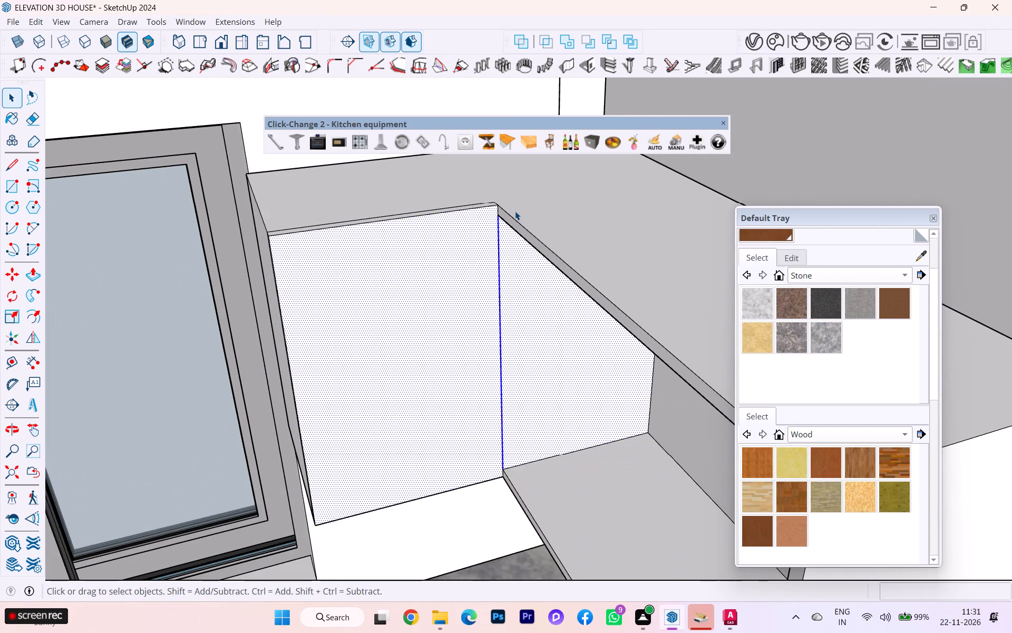
pyautogui.scroll(3, 510, 222)
pyautogui.keyDown('ctrl'); pyautogui.scroll(1, 490, 233); pyautogui.keyUp('ctrl')
pyautogui.keyDown('ctrl'); pyautogui.scroll(-2, 490, 233); pyautogui.keyUp('ctrl')
pyautogui.keyDown('ctrl'); pyautogui.scroll(8, 490, 232); pyautogui.keyUp('ctrl')
pyautogui.keyDown('ctrl'); pyautogui.scroll(-1, 489, 200); pyautogui.keyUp('ctrl')
pyautogui.keyDown('ctrl'); pyautogui.scroll(2, 489, 200); pyautogui.keyUp('ctrl')
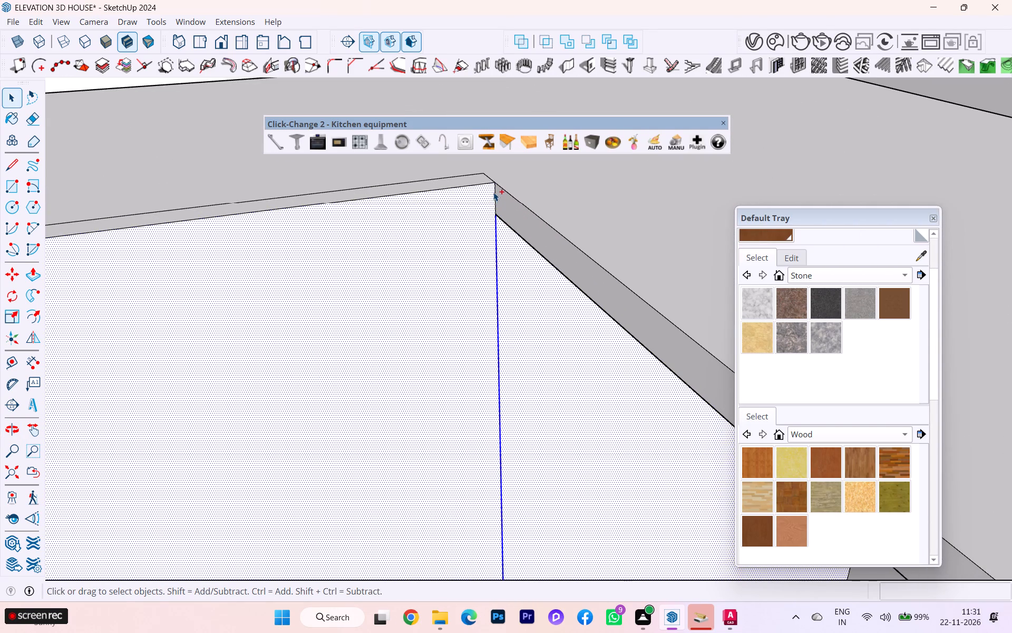
pyautogui.keyDown('ctrl'); pyautogui.click(493, 191); pyautogui.keyUp('ctrl')
pyautogui.scroll(-5, 494, 219)
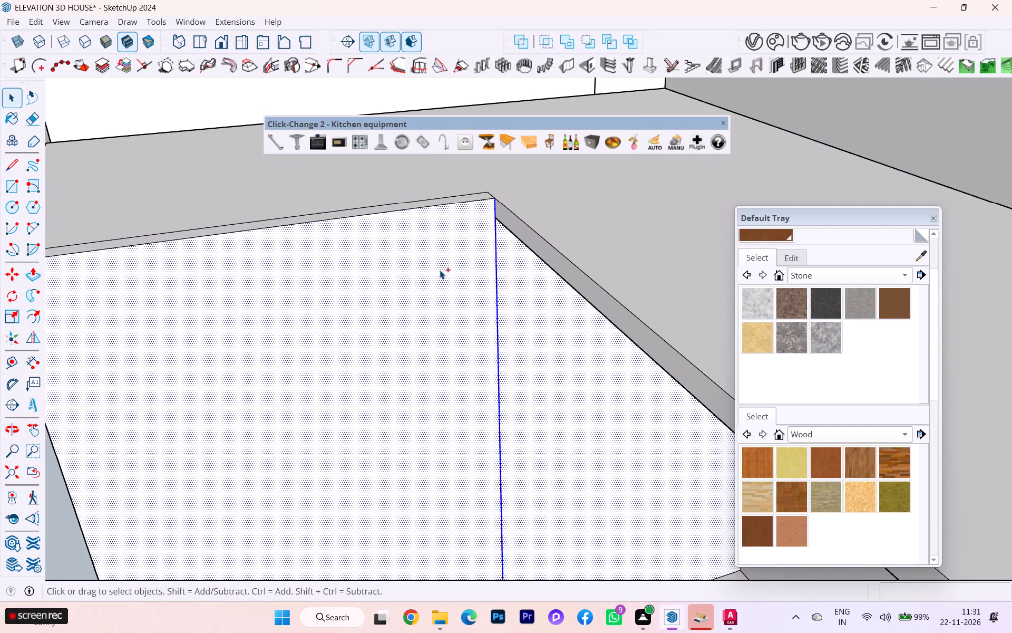
pyautogui.keyDown('ctrl'); pyautogui.keyDown('shift'); pyautogui.click(422, 294); pyautogui.keyUp('shift'); pyautogui.keyUp('ctrl')
pyautogui.keyDown('ctrl'); pyautogui.keyDown('shift'); pyautogui.click(551, 305); pyautogui.keyUp('shift'); pyautogui.keyUp('ctrl')
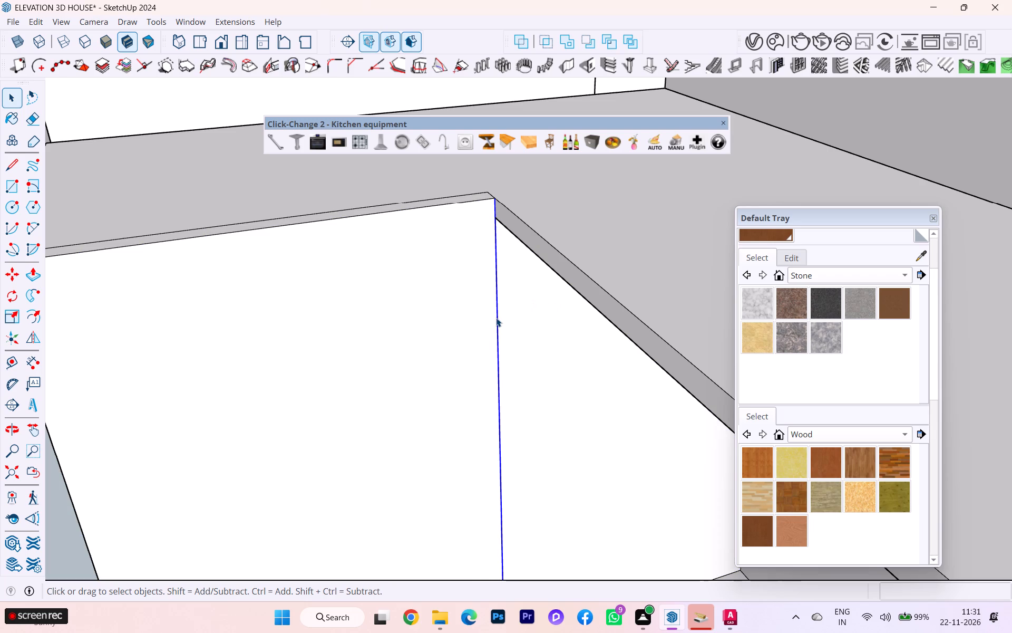
# Add the short bottom segment to the inner-corner edge selection and copy the edges 0.75" across the panel front toward the window.
pyautogui.press('m')
pyautogui.press('Return')
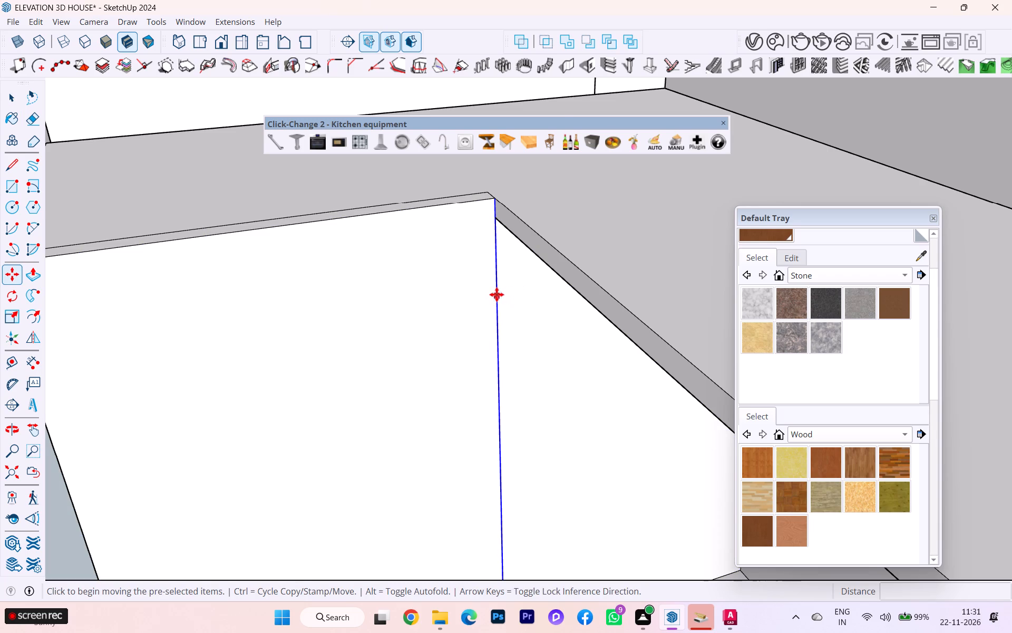
pyautogui.scroll(-2, 468, 218)
pyautogui.scroll(1, 468, 218)
pyautogui.scroll(-2, 468, 218)
pyautogui.scroll(1, 468, 218)
pyautogui.scroll(-3, 468, 218)
pyautogui.scroll(2, 465, 224)
pyautogui.scroll(-4, 464, 224)
pyautogui.scroll(4, 446, 510)
pyautogui.scroll(2, 515, 469)
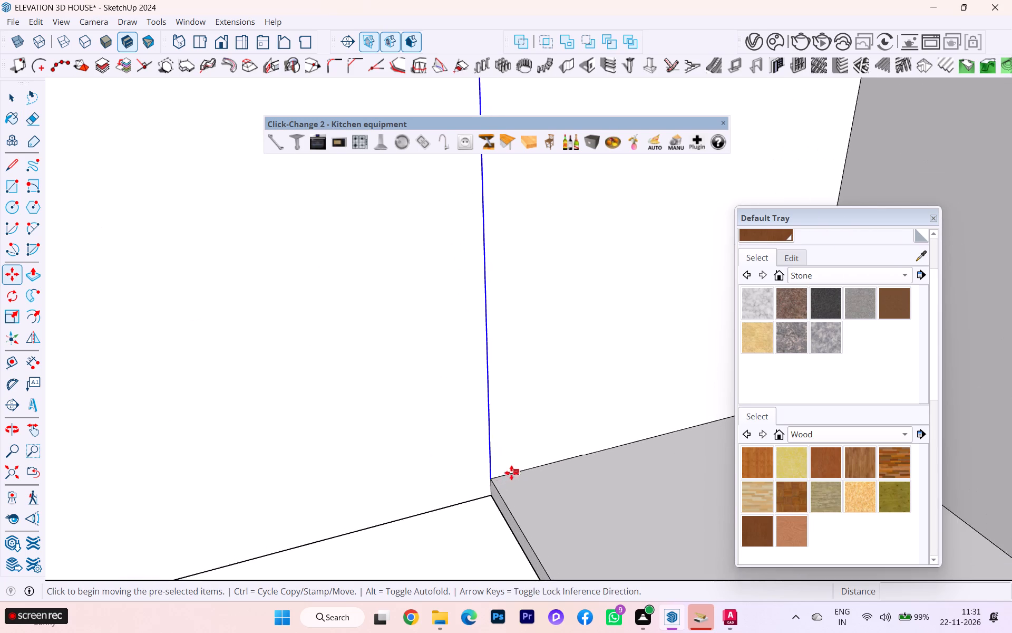
pyautogui.scroll(2, 511, 473)
pyautogui.scroll(8, 482, 524)
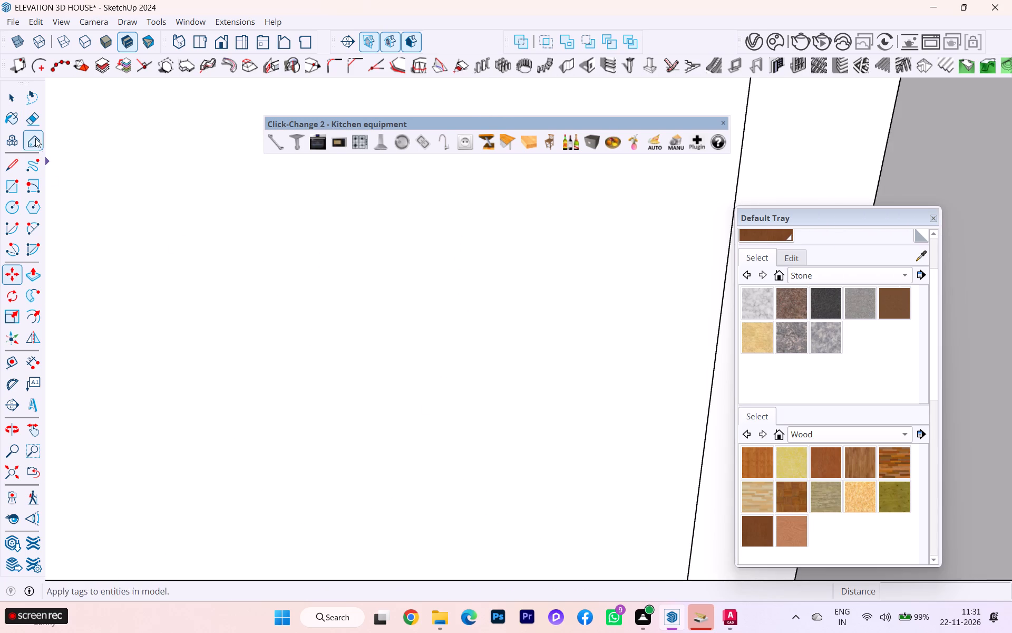
pyautogui.keyDown('ctrl'); pyautogui.click(10, 98); pyautogui.keyUp('ctrl')
pyautogui.scroll(-3, 353, 294)
pyautogui.scroll(-4, 422, 333)
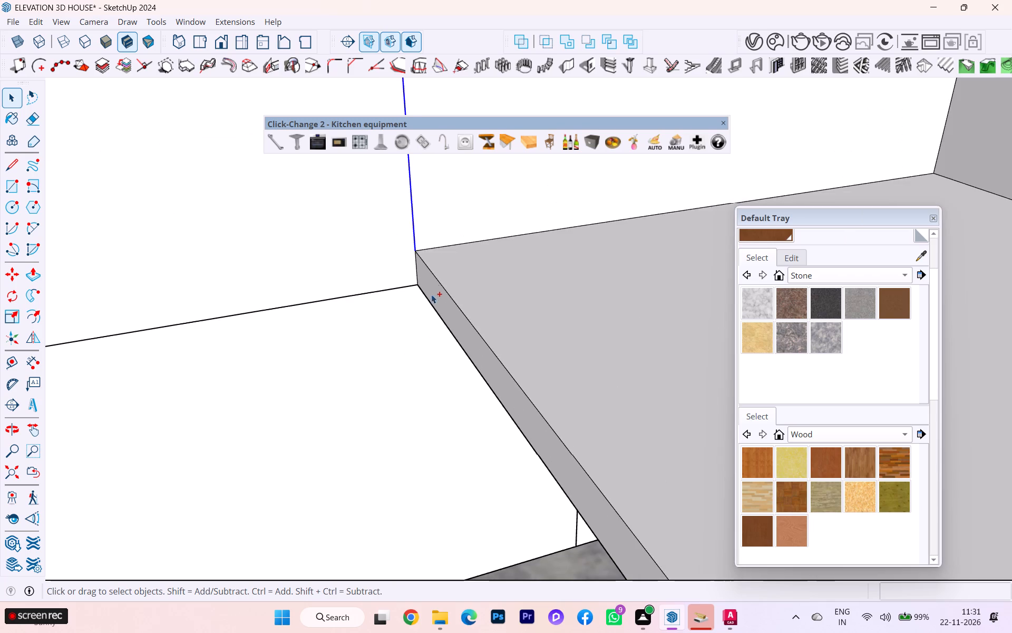
pyautogui.keyDown('ctrl'); pyautogui.scroll(3, 429, 287); pyautogui.keyUp('ctrl')
pyautogui.keyDown('ctrl'); pyautogui.click(412, 265); pyautogui.keyUp('ctrl')
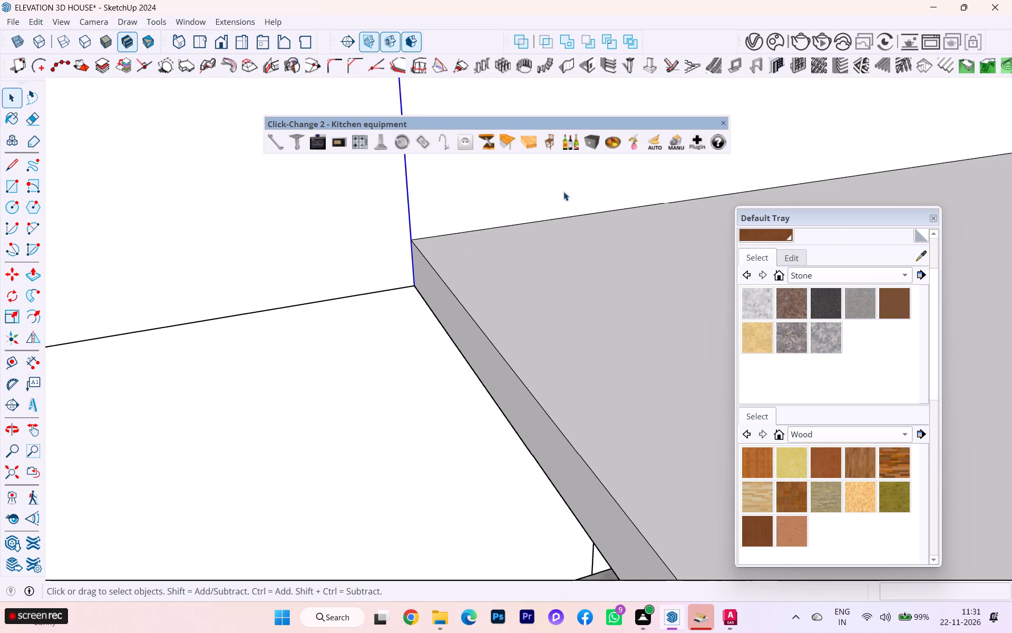
pyautogui.press('m')
pyautogui.press('Return')
pyautogui.click(414, 283)
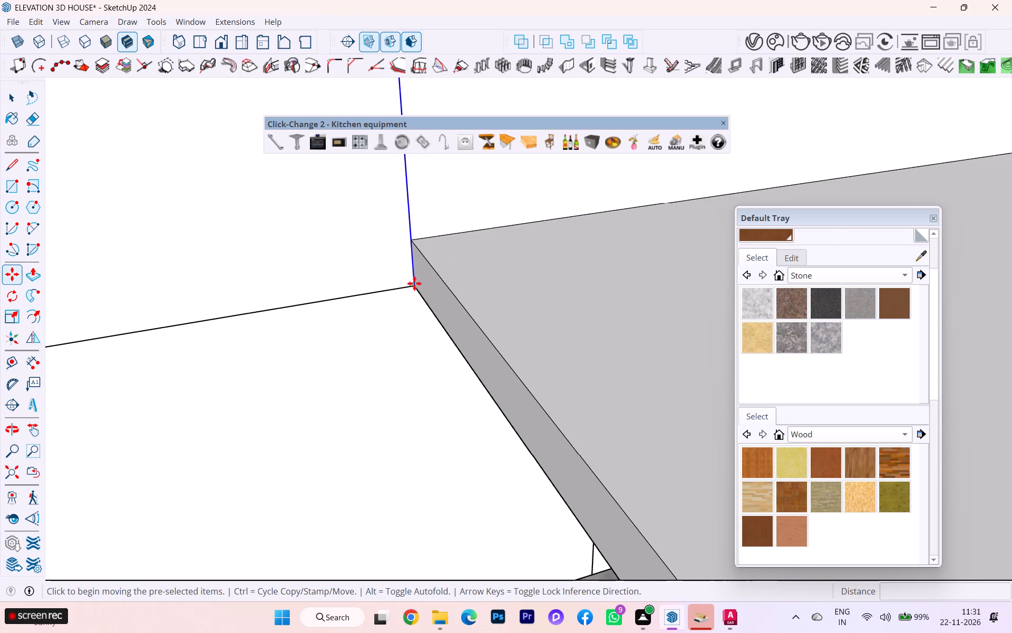
pyautogui.write('.75')
pyautogui.press('Return')
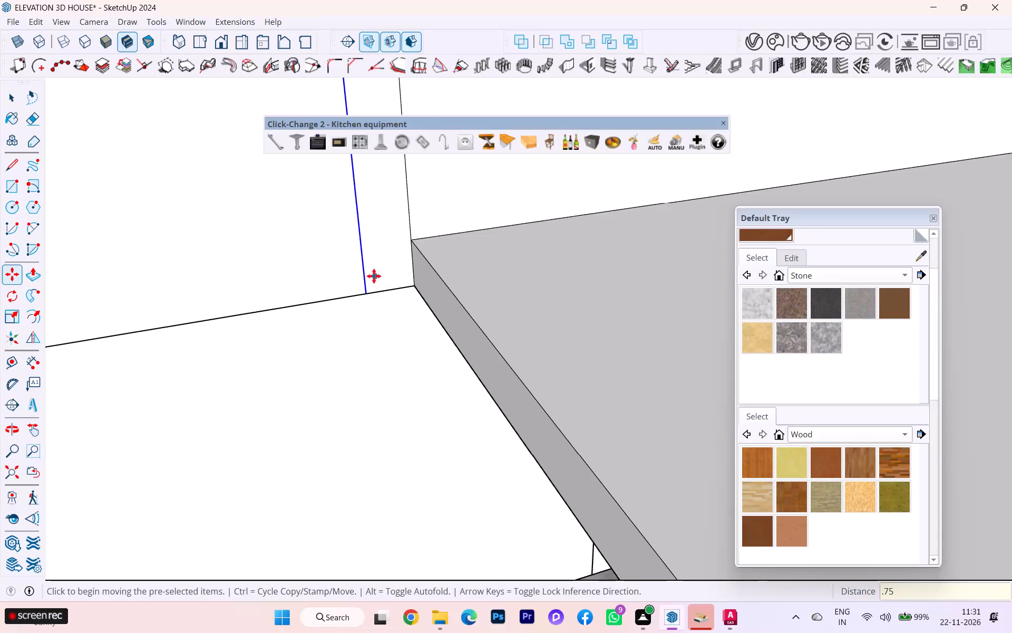
# Push/pull the narrow vertical strip at the inner corner about 2' 9 3/8" along the adjoining cabinet run to its end.
pyautogui.click(39, 277)
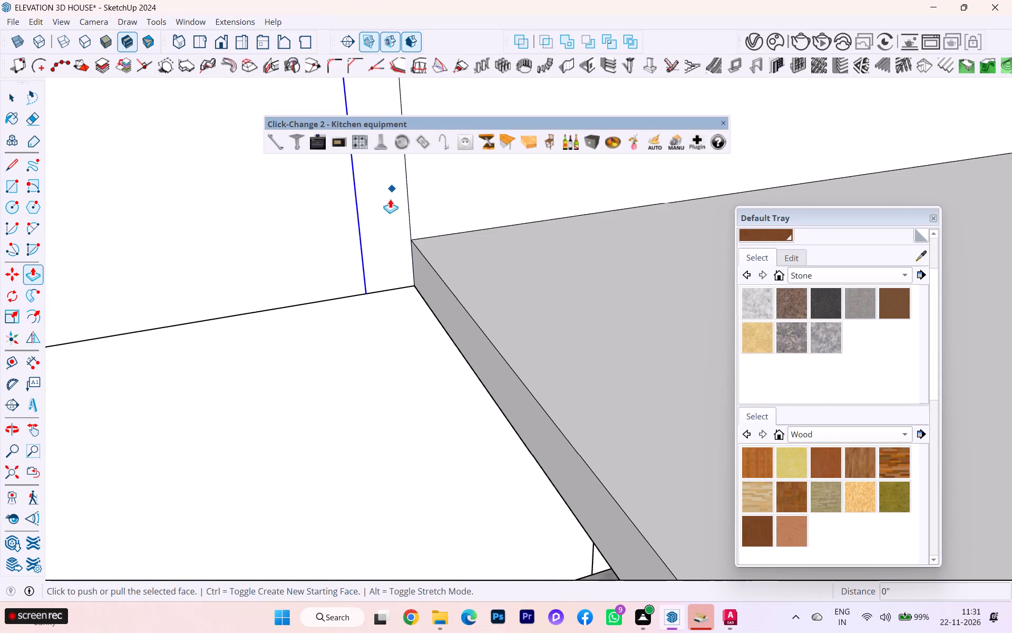
pyautogui.scroll(-5, 398, 200)
pyautogui.moveTo(401, 200); pyautogui.dragTo(464, 349, button='middle')
pyautogui.scroll(-3, 362, 272)
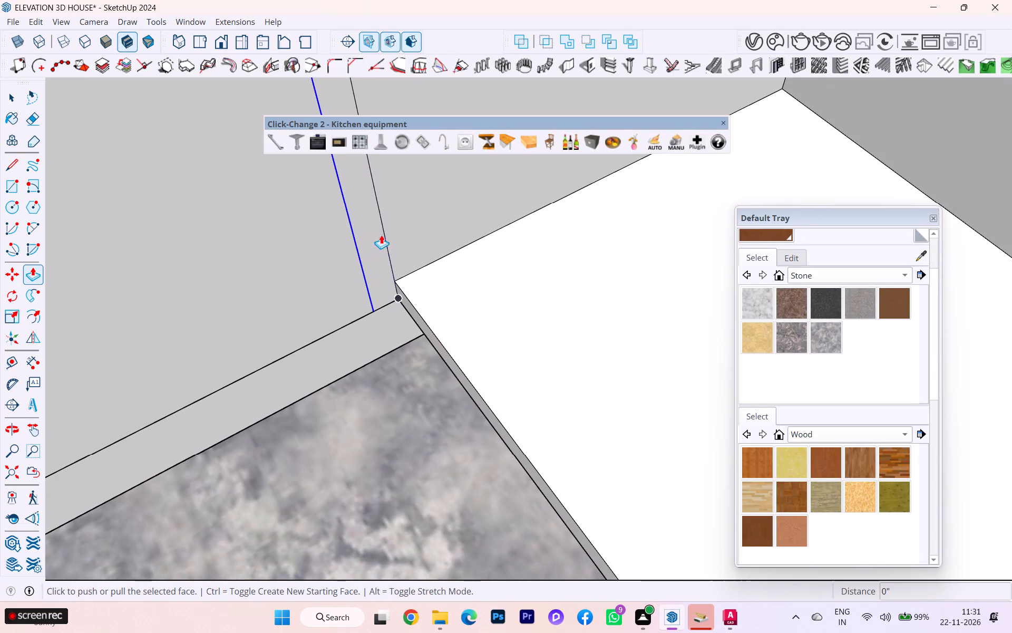
pyautogui.scroll(-8, 383, 238)
pyautogui.scroll(1, 386, 275)
pyautogui.scroll(-2, 387, 276)
pyautogui.scroll(2, 387, 281)
pyautogui.scroll(-7, 387, 281)
pyautogui.scroll(1, 387, 301)
pyautogui.scroll(-6, 387, 301)
pyautogui.scroll(2, 387, 308)
pyautogui.scroll(-1, 387, 308)
pyautogui.scroll(3, 374, 234)
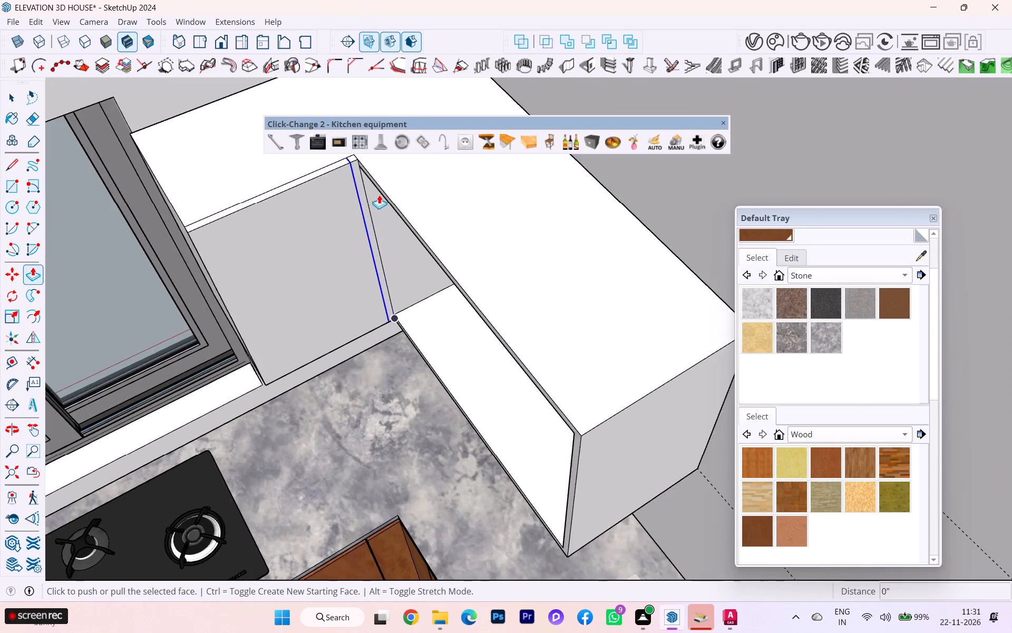
pyautogui.scroll(4, 379, 195)
pyautogui.scroll(-3, 378, 174)
pyautogui.scroll(4, 378, 174)
pyautogui.scroll(-2, 353, 168)
pyautogui.scroll(13, 353, 167)
pyautogui.scroll(-4, 308, 165)
pyautogui.scroll(3, 308, 165)
pyautogui.scroll(-3, 204, 188)
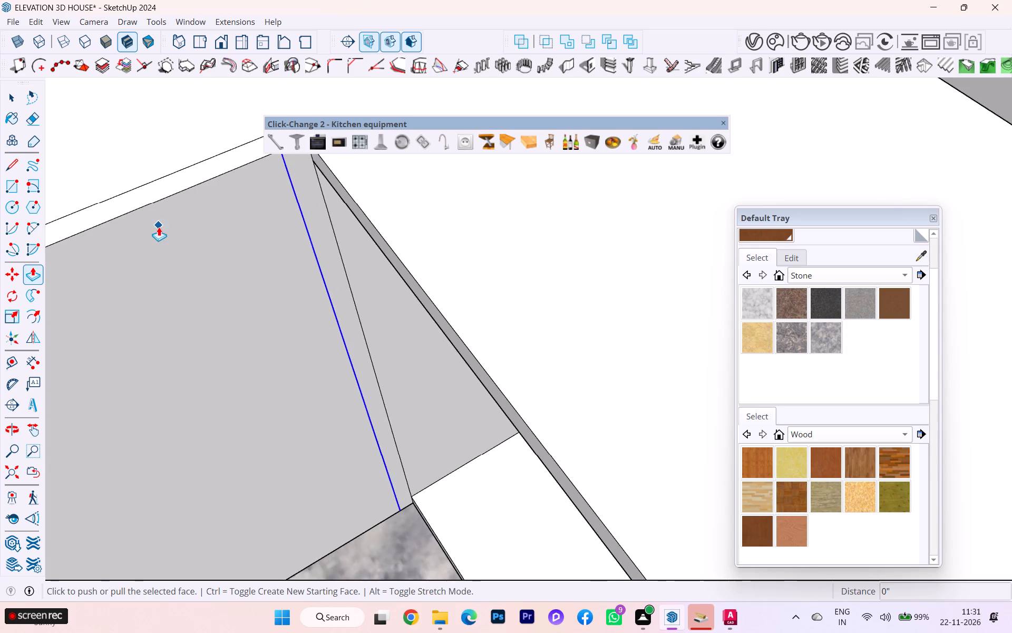
pyautogui.scroll(-1, 159, 226)
pyautogui.scroll(1, 159, 226)
pyautogui.scroll(-3, 159, 226)
pyautogui.scroll(1, 159, 226)
pyautogui.scroll(-3, 159, 226)
pyautogui.click(21, 98)
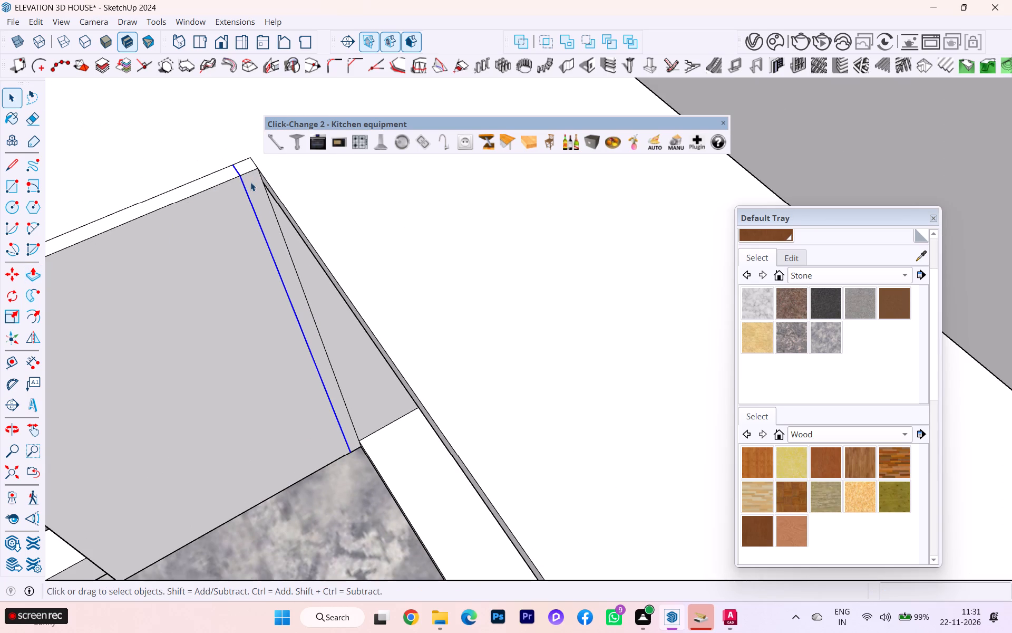
pyautogui.click(251, 184)
pyautogui.press('p')
pyautogui.click(251, 184)
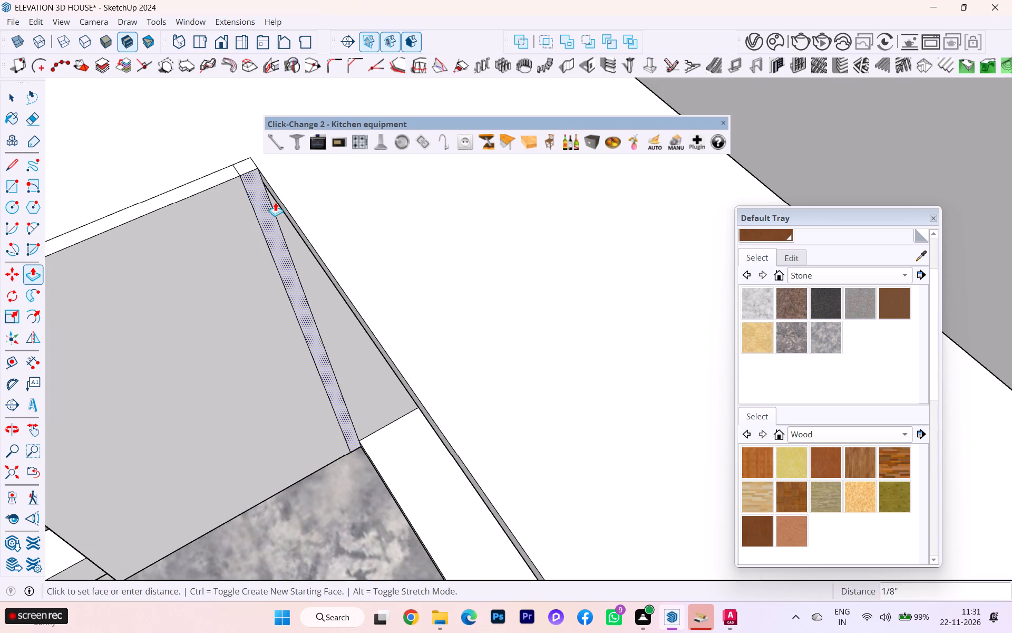
pyautogui.scroll(-3, 321, 195)
pyautogui.scroll(1, 321, 195)
pyautogui.scroll(-6, 321, 195)
pyautogui.scroll(1, 288, 171)
pyautogui.scroll(-2, 288, 171)
pyautogui.scroll(2, 287, 170)
pyautogui.scroll(-1, 287, 170)
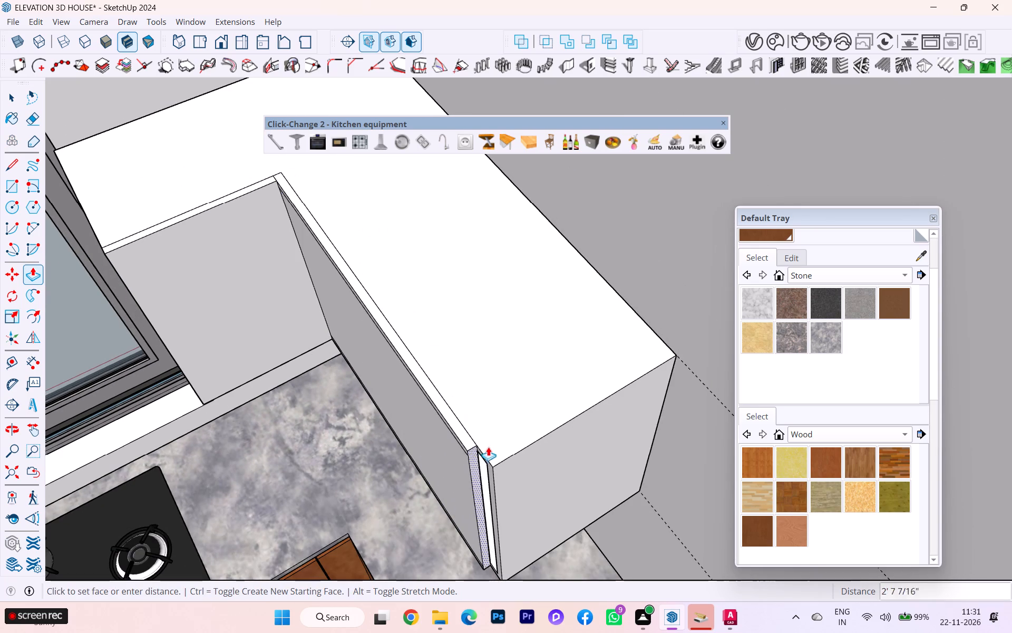
pyautogui.click(501, 472)
# Erase the leftover upper and lower horizontal lines on the extruded panel's front and the short seam at the inner corner's top.
pyautogui.scroll(-1, 511, 425)
pyautogui.moveTo(541, 407); pyautogui.dragTo(729, 255, button='middle')
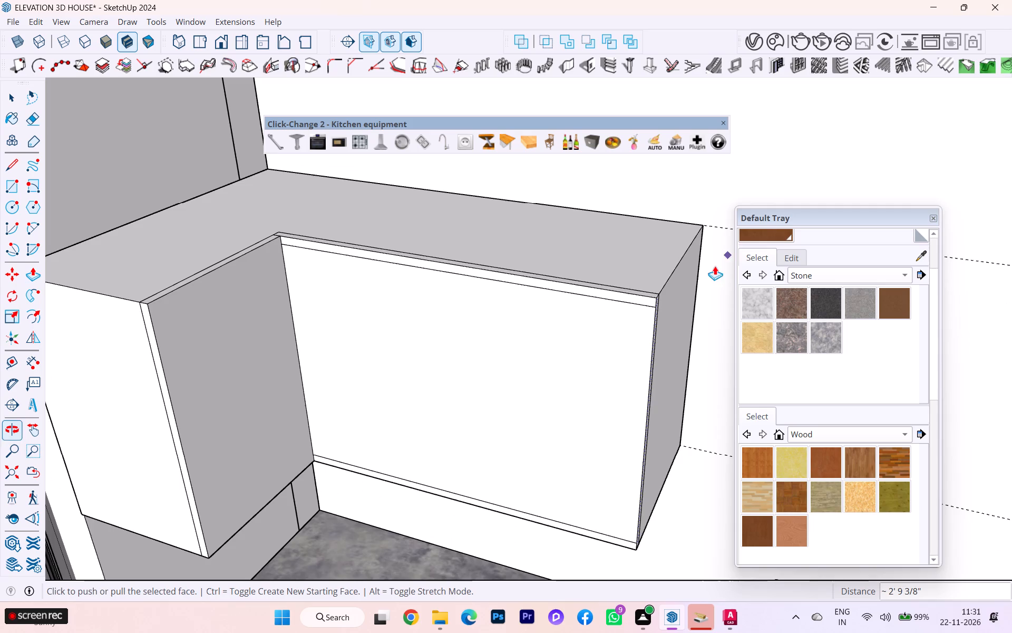
pyautogui.scroll(5, 590, 289)
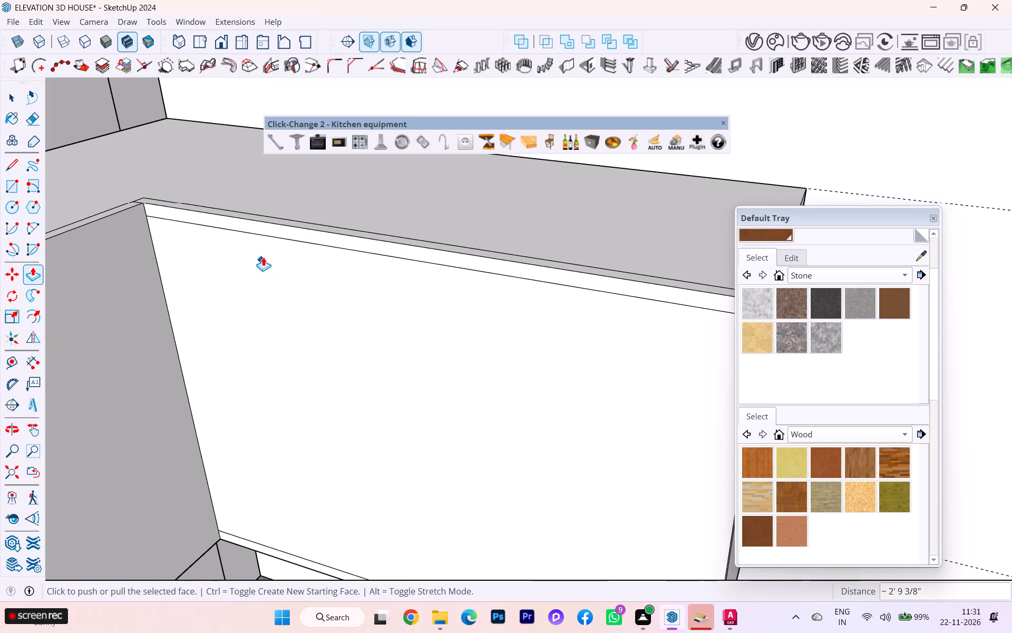
pyautogui.press('e')
pyautogui.click(262, 234)
pyautogui.scroll(5, 150, 198)
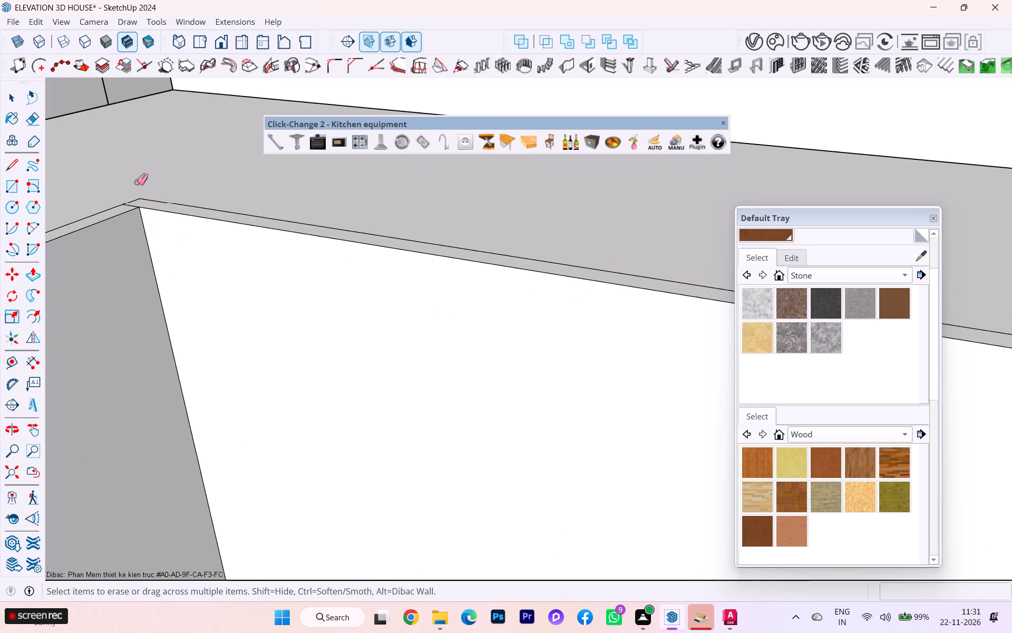
pyautogui.scroll(-1, 137, 182)
pyautogui.moveTo(138, 188); pyautogui.dragTo(142, 260, button='middle')
pyautogui.scroll(2, 142, 260)
pyautogui.click(113, 282)
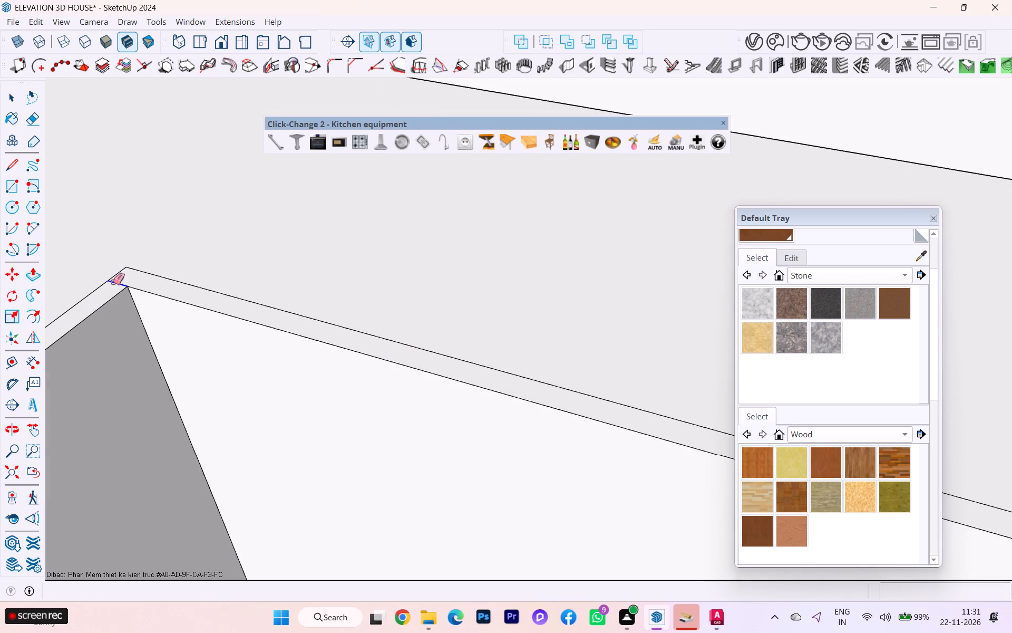
pyautogui.scroll(-11, 187, 248)
pyautogui.scroll(4, 202, 226)
pyautogui.scroll(-4, 202, 226)
pyautogui.scroll(6, 322, 405)
pyautogui.scroll(-1, 312, 438)
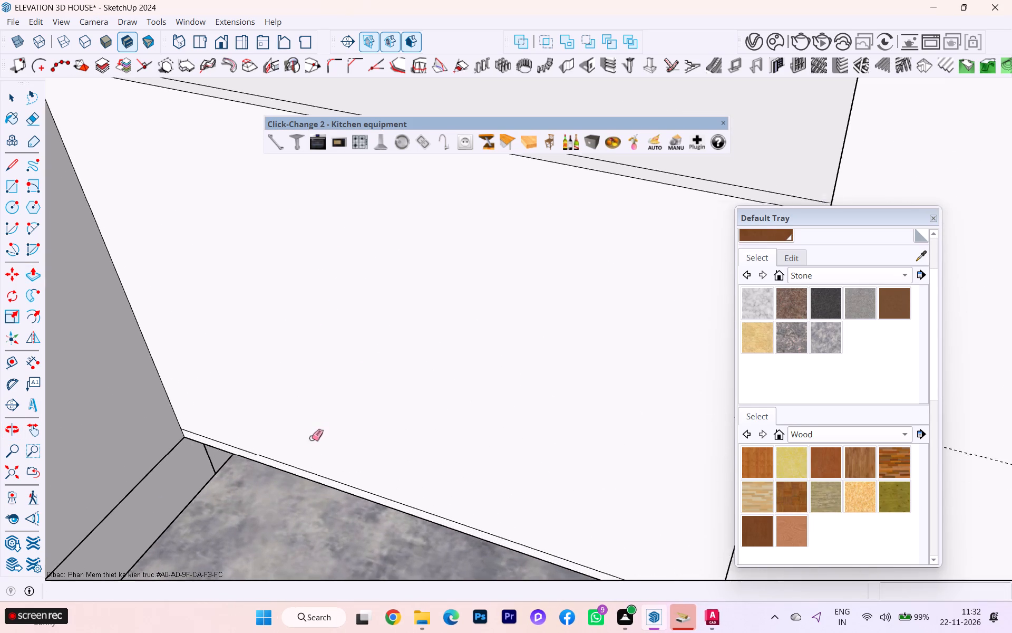
pyautogui.scroll(1, 312, 438)
pyautogui.click(288, 467)
pyautogui.scroll(-6, 310, 261)
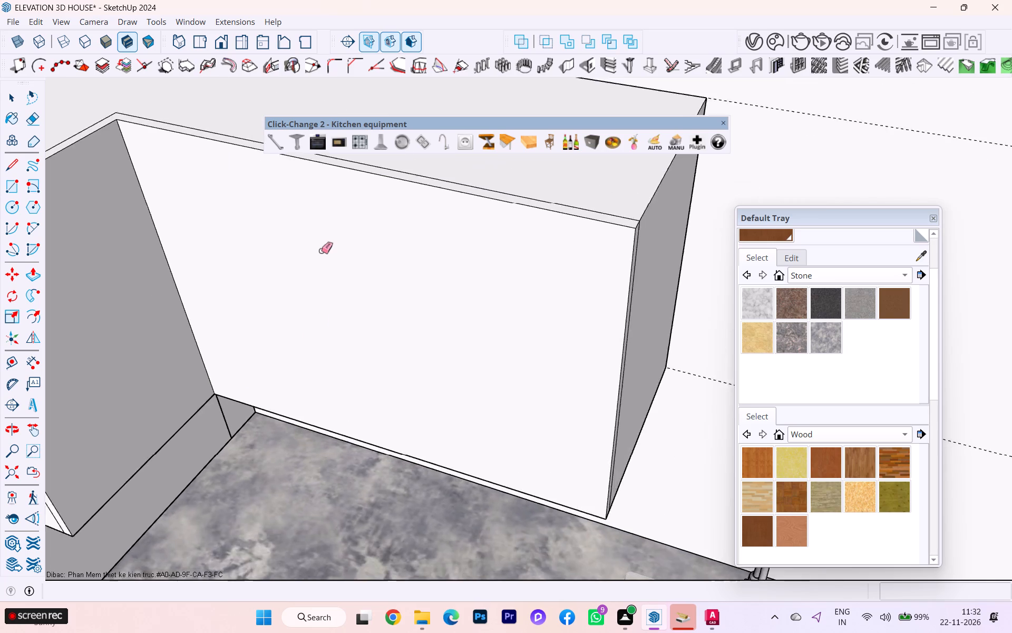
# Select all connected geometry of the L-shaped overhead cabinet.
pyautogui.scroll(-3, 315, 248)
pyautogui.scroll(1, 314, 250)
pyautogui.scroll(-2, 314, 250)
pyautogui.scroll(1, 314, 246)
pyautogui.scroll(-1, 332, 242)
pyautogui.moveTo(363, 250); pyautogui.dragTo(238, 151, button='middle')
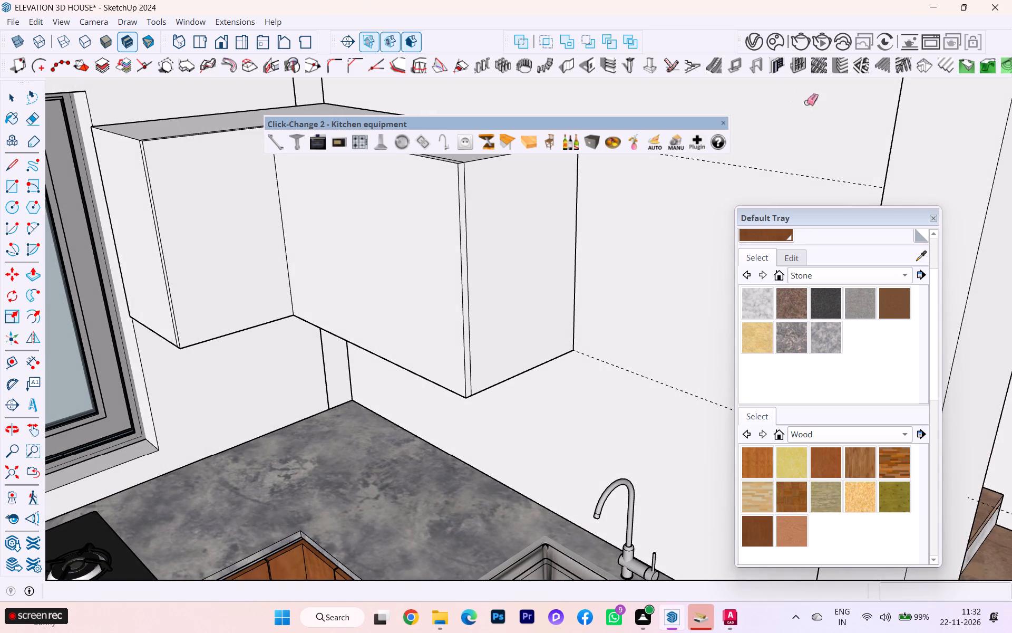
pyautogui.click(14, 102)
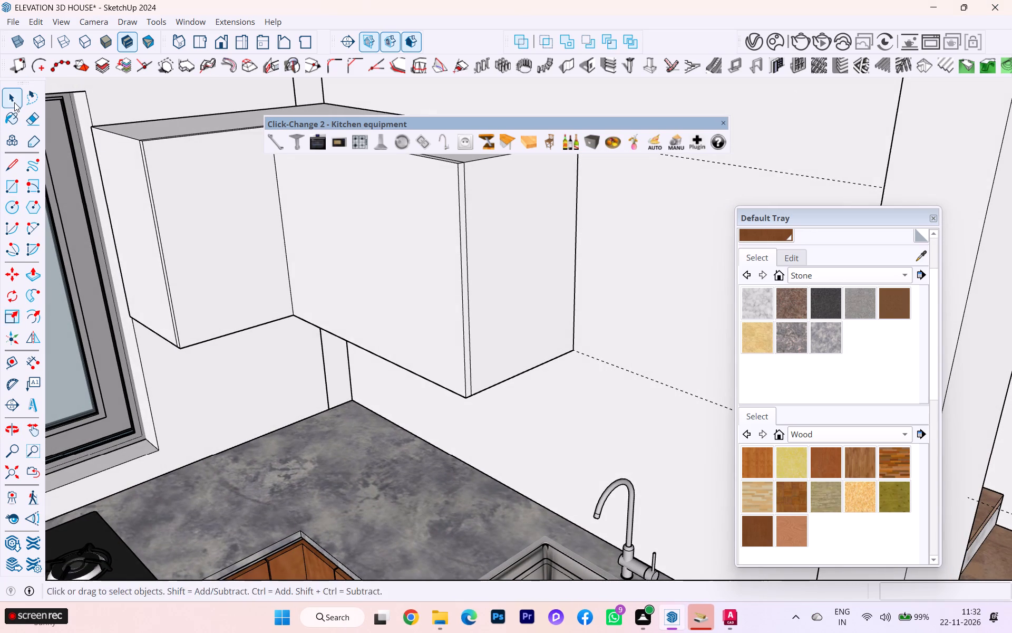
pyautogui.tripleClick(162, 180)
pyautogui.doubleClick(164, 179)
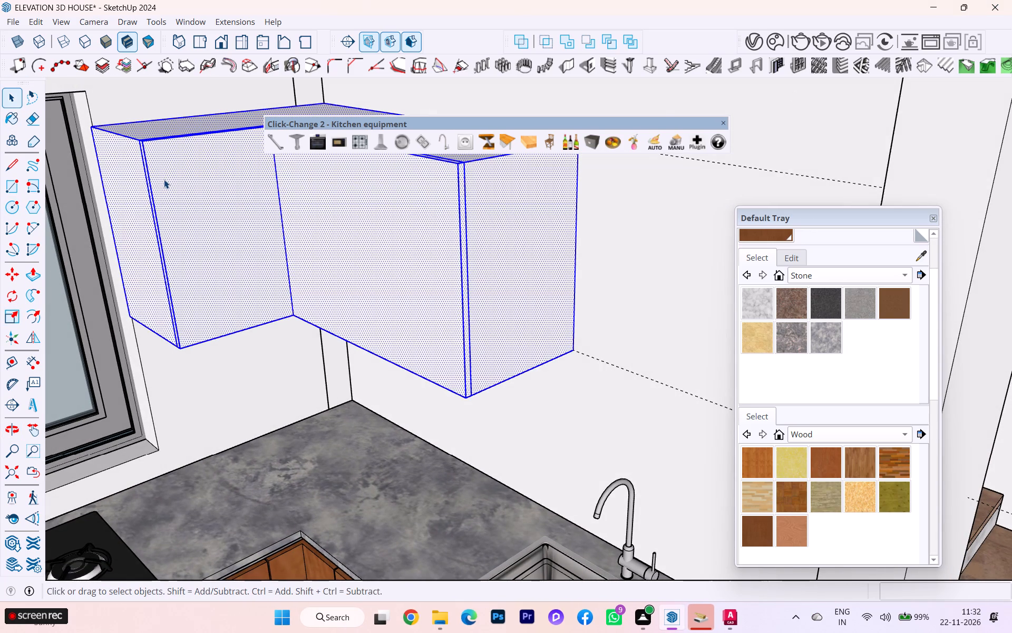
# Select only the front face of the overhead cabinet's short run beside the window.
pyautogui.scroll(3, 220, 196)
pyautogui.scroll(-2, 220, 197)
pyautogui.scroll(1, 220, 198)
pyautogui.scroll(-4, 220, 199)
pyautogui.moveTo(258, 209); pyautogui.dragTo(96, 234, button='middle')
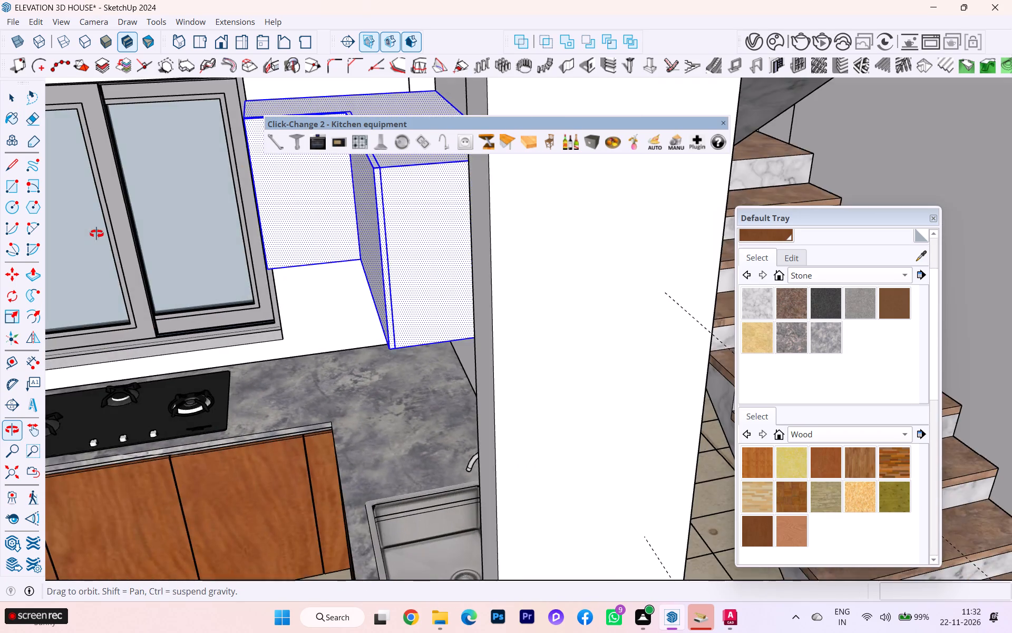
pyautogui.moveTo(96, 234); pyautogui.dragTo(249, 215, button='middle')
pyautogui.click(162, 215)
pyautogui.click(187, 203)
# Examine the overhead cabinet and the kitchen wall around the window and cooktop from several angles.
pyautogui.scroll(6, 189, 203)
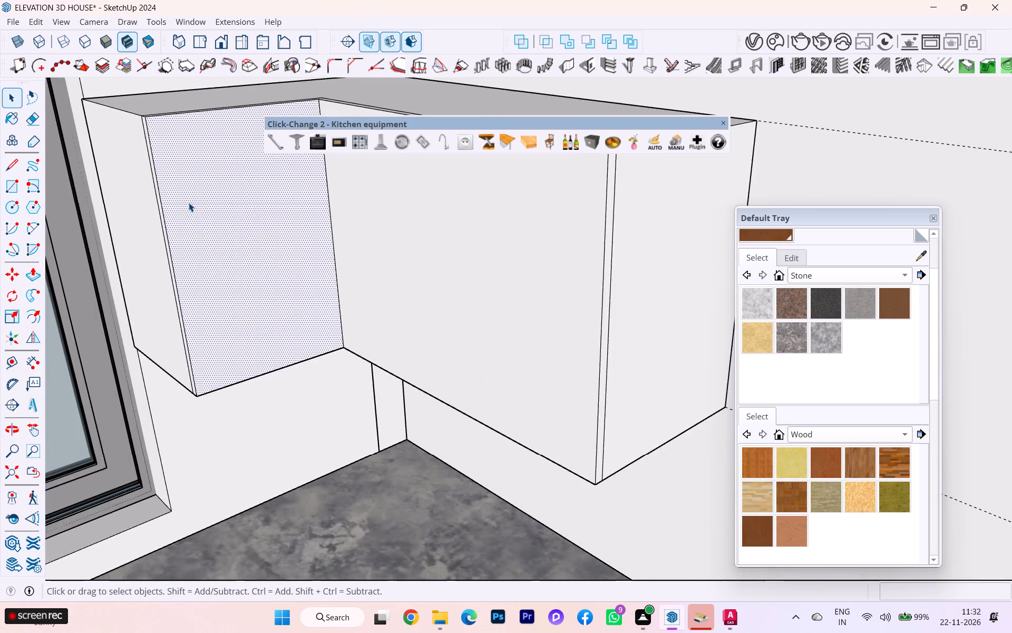
pyautogui.scroll(-1, 191, 201)
pyautogui.moveTo(194, 199); pyautogui.dragTo(216, 248, button='middle')
pyautogui.scroll(-3, 239, 232)
pyautogui.scroll(2, 239, 232)
pyautogui.scroll(-2, 239, 232)
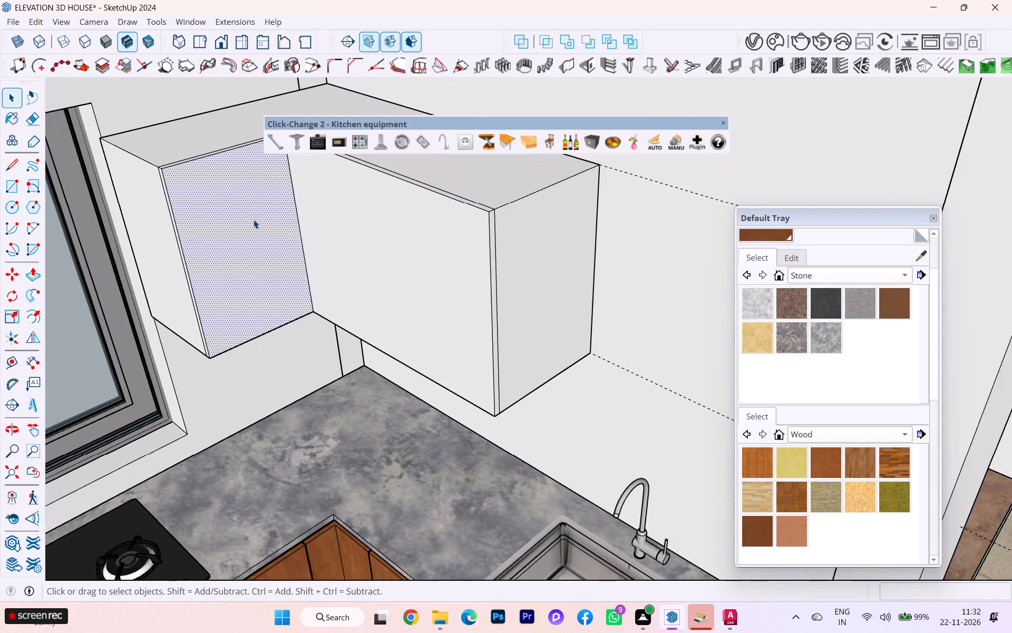
pyautogui.scroll(-4, 255, 216)
pyautogui.scroll(1, 257, 212)
pyautogui.scroll(-1, 257, 212)
pyautogui.scroll(1, 263, 224)
pyautogui.moveTo(263, 223); pyautogui.dragTo(414, 158, button='middle')
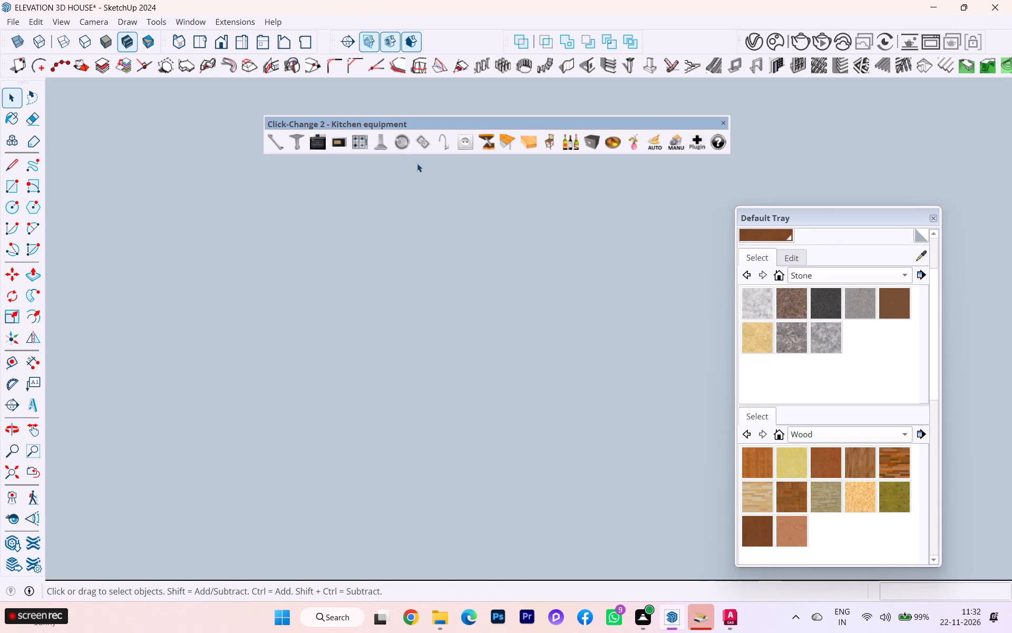
pyautogui.scroll(-2, 181, 217)
pyautogui.moveTo(318, 247); pyautogui.dragTo(3, 276, button='middle')
pyautogui.scroll(-2, 266, 269)
pyautogui.scroll(4, 266, 268)
pyautogui.scroll(-3, 266, 268)
pyautogui.scroll(-1, 140, 253)
pyautogui.scroll(2, 139, 253)
pyautogui.scroll(-11, 136, 253)
pyautogui.scroll(1, 97, 202)
pyautogui.scroll(-3, 97, 202)
pyautogui.scroll(-2, 238, 277)
pyautogui.scroll(2, 238, 277)
pyautogui.scroll(-1, 238, 277)
pyautogui.scroll(3, 238, 277)
pyautogui.scroll(-1, 238, 277)
pyautogui.scroll(-3, 191, 255)
pyautogui.scroll(4, 191, 255)
pyautogui.scroll(-1, 191, 255)
pyautogui.scroll(1, 191, 255)
pyautogui.scroll(-2, 191, 255)
pyautogui.scroll(4, 191, 255)
pyautogui.scroll(-2, 191, 254)
pyautogui.scroll(3, 191, 254)
pyautogui.scroll(-4, 191, 254)
pyautogui.scroll(1, 192, 250)
pyautogui.scroll(-4, 193, 250)
pyautogui.scroll(-2, 277, 245)
pyautogui.scroll(1, 277, 245)
pyautogui.scroll(-3, 277, 245)
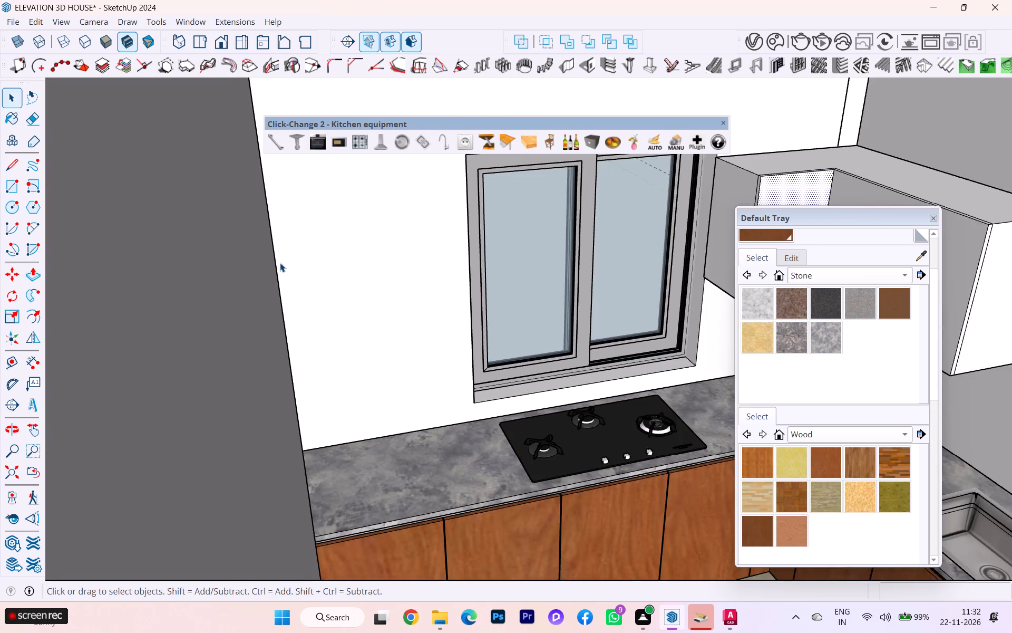
pyautogui.scroll(-4, 280, 263)
pyautogui.scroll(2, 280, 263)
pyautogui.scroll(-1, 280, 263)
pyautogui.scroll(1, 280, 263)
pyautogui.scroll(-1, 280, 263)
pyautogui.scroll(-2, 371, 261)
pyautogui.moveTo(401, 257); pyautogui.dragTo(315, 272, button='middle')
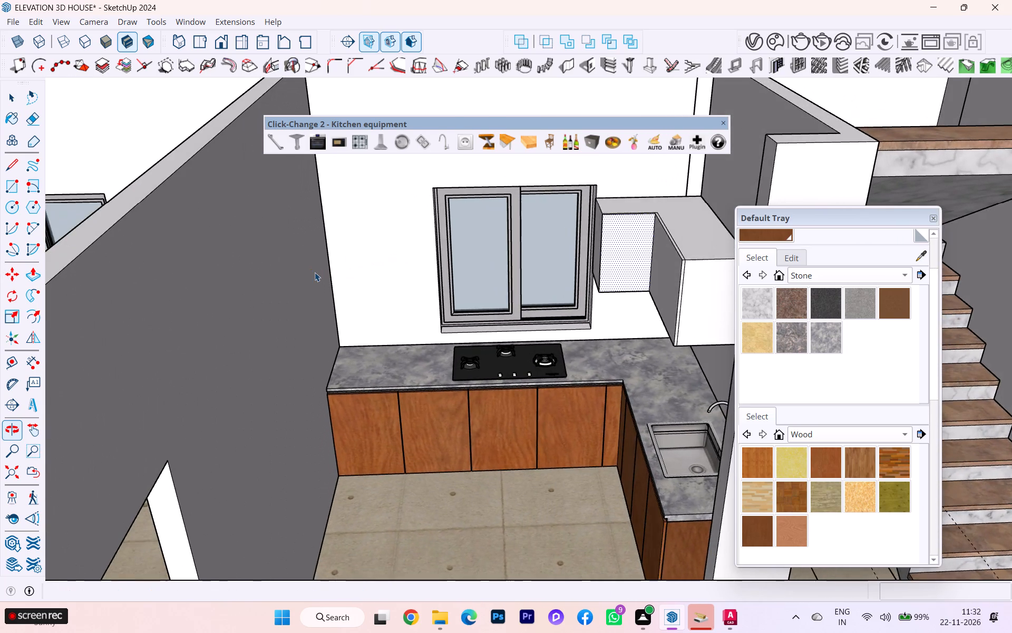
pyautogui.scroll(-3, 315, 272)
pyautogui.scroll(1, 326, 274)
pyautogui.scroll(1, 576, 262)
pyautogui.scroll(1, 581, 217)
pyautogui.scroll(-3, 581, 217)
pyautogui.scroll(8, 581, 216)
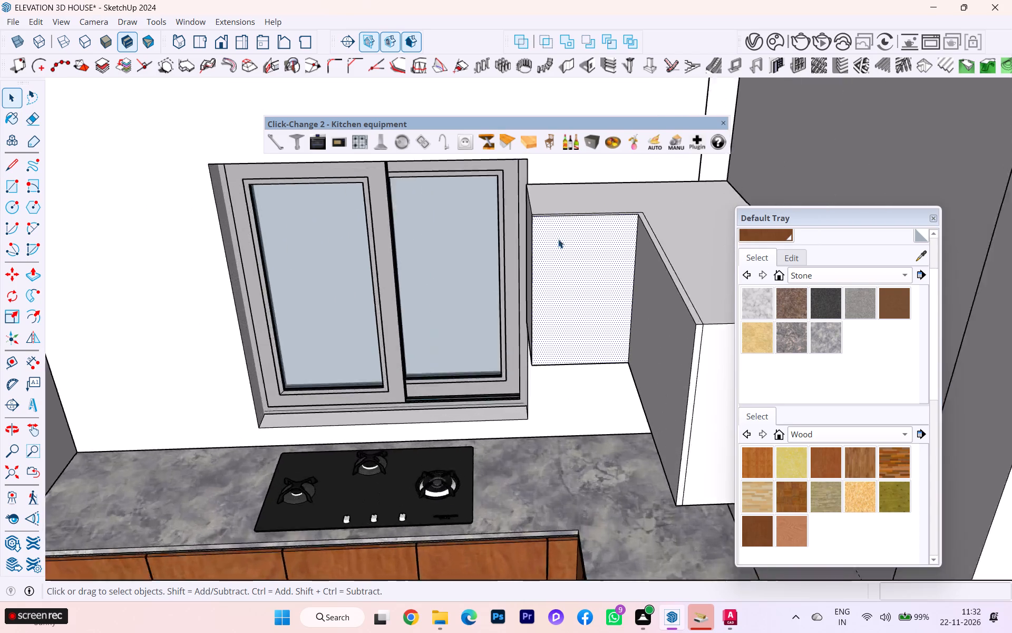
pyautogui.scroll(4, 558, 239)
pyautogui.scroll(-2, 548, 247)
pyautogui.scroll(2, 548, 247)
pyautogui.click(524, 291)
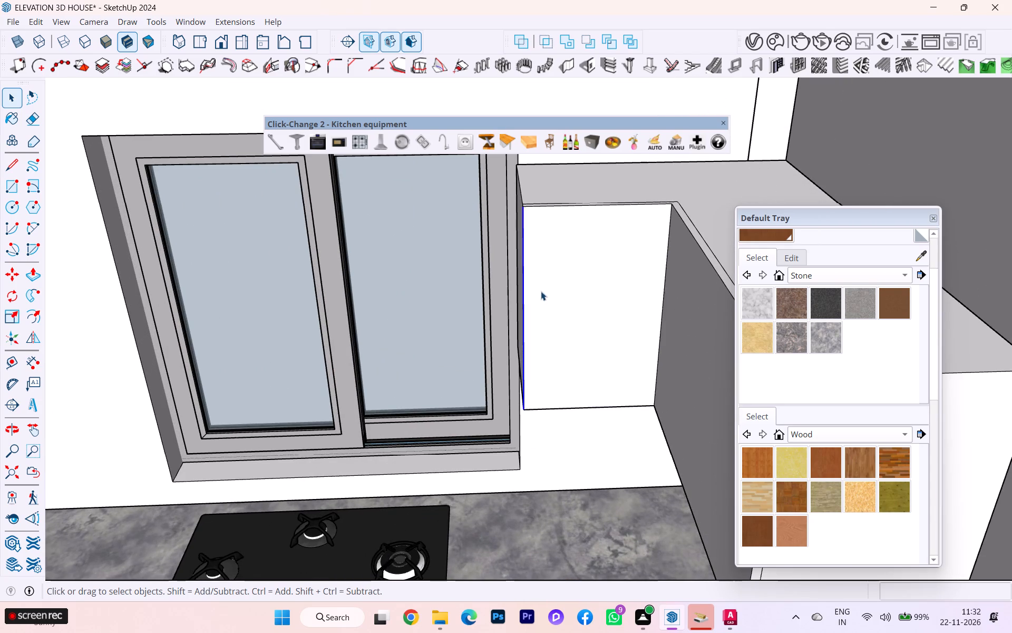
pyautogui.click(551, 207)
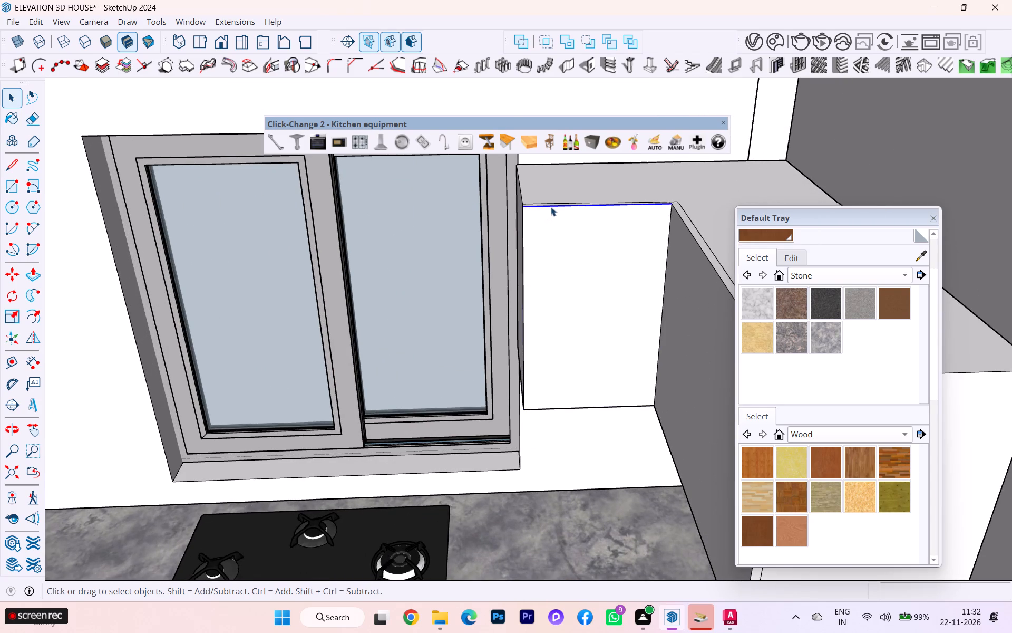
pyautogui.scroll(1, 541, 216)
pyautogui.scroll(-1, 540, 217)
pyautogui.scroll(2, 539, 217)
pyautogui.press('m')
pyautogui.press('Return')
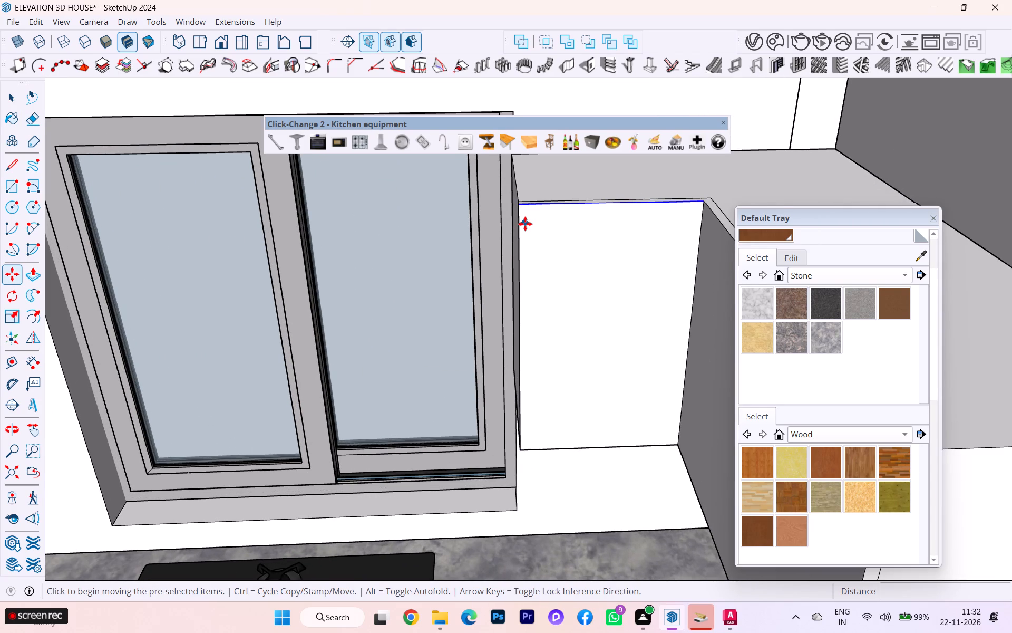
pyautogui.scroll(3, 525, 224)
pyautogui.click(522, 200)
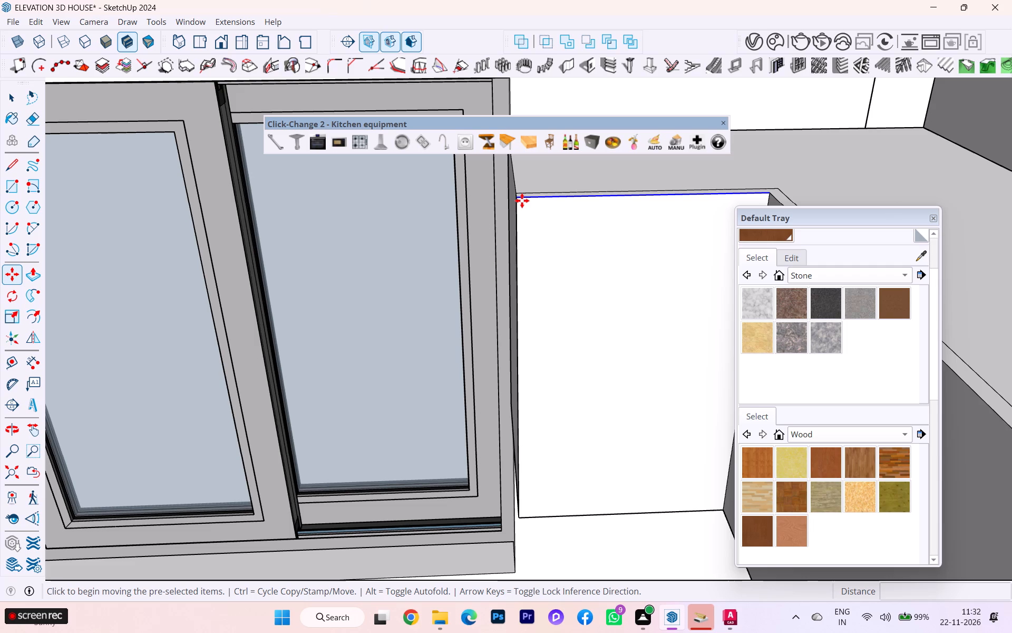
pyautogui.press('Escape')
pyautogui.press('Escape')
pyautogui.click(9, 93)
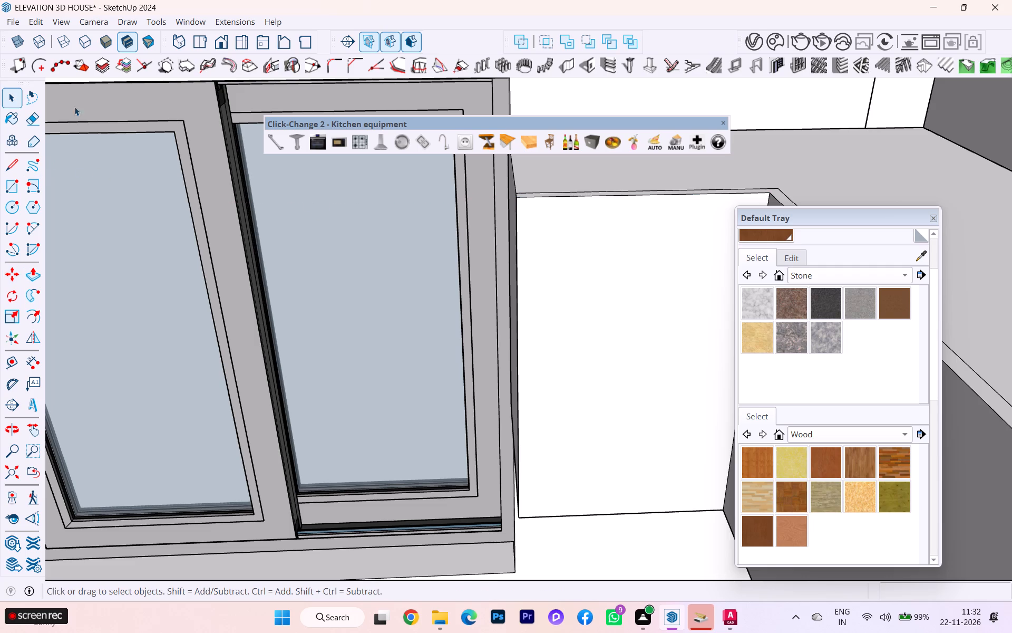
# Offset the front face of the overhead cabinet's short run inward by .75 inch to form a frame.
pyautogui.click(555, 242)
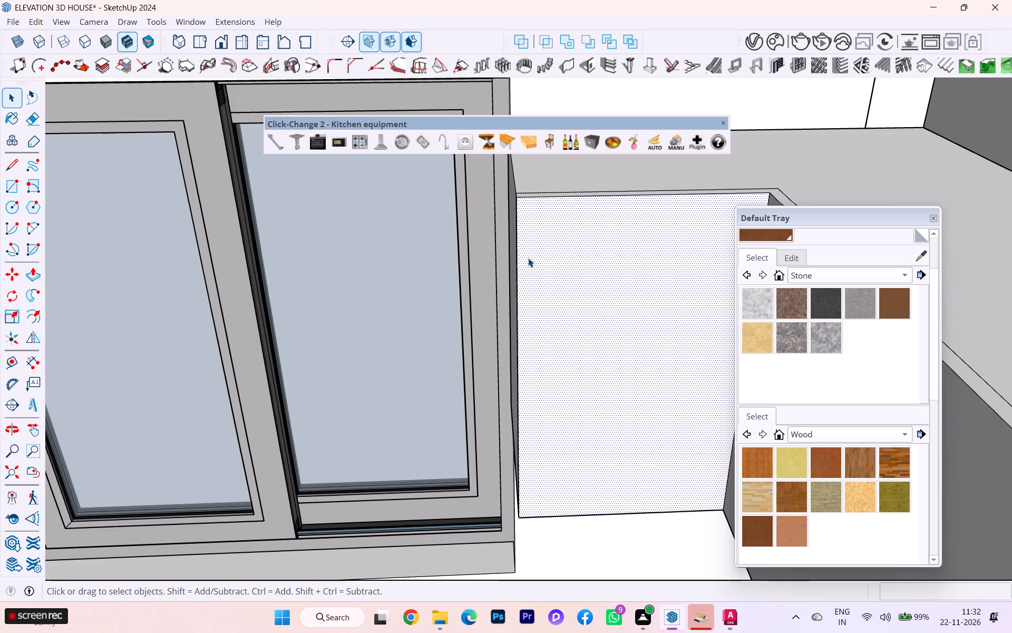
pyautogui.press('f')
pyautogui.click(519, 267)
pyautogui.write('.75')
pyautogui.press('Return')
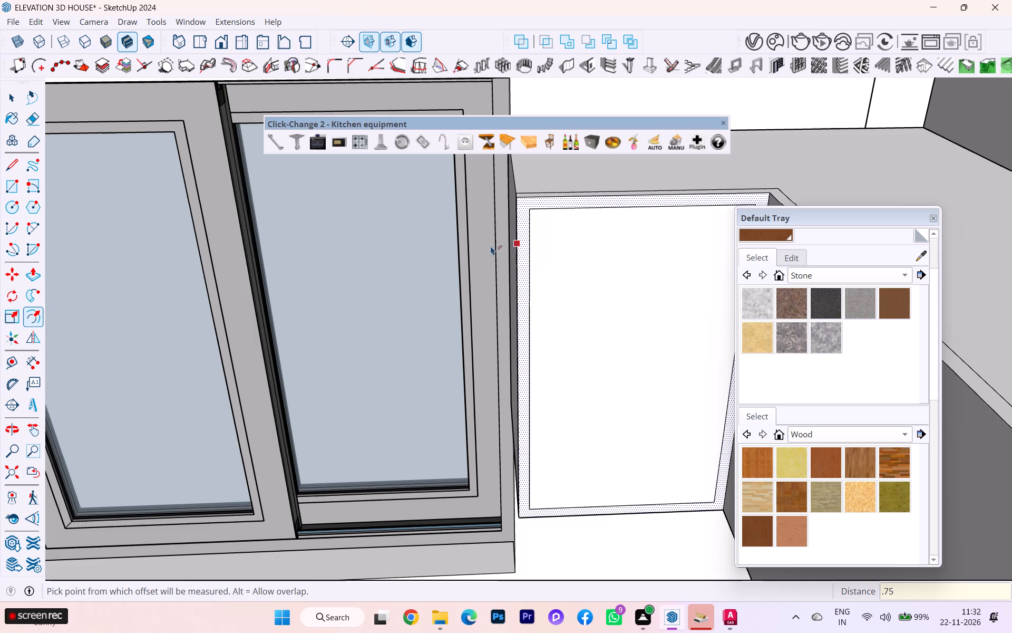
# Push the face inside the offset frame 3/4 inch into the cabinet, matching the thickness of the front edge.
pyautogui.click(12, 99)
pyautogui.click(628, 317)
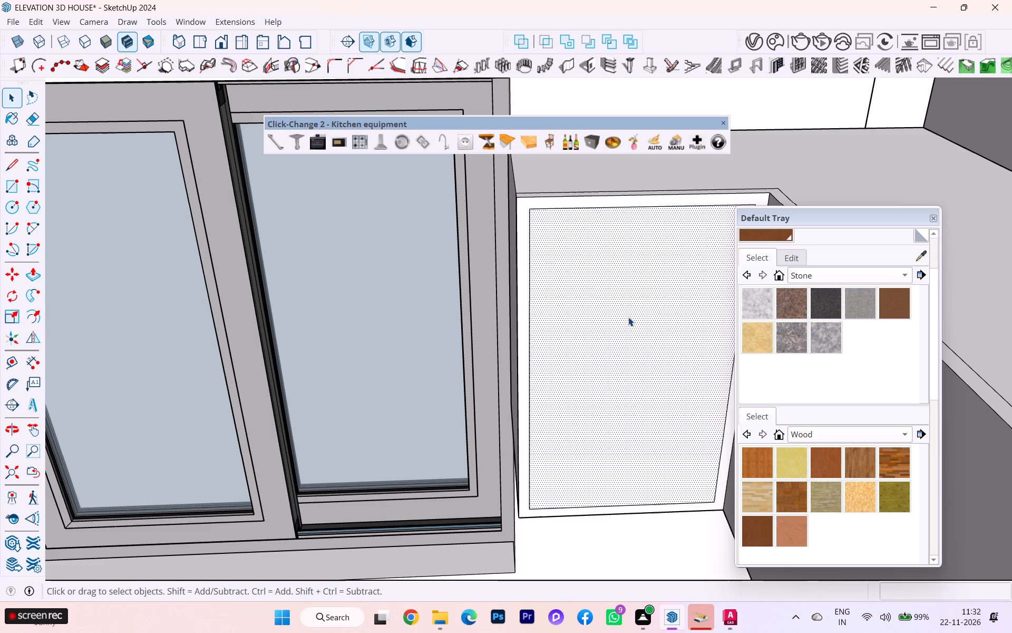
pyautogui.press('p')
pyautogui.click(623, 315)
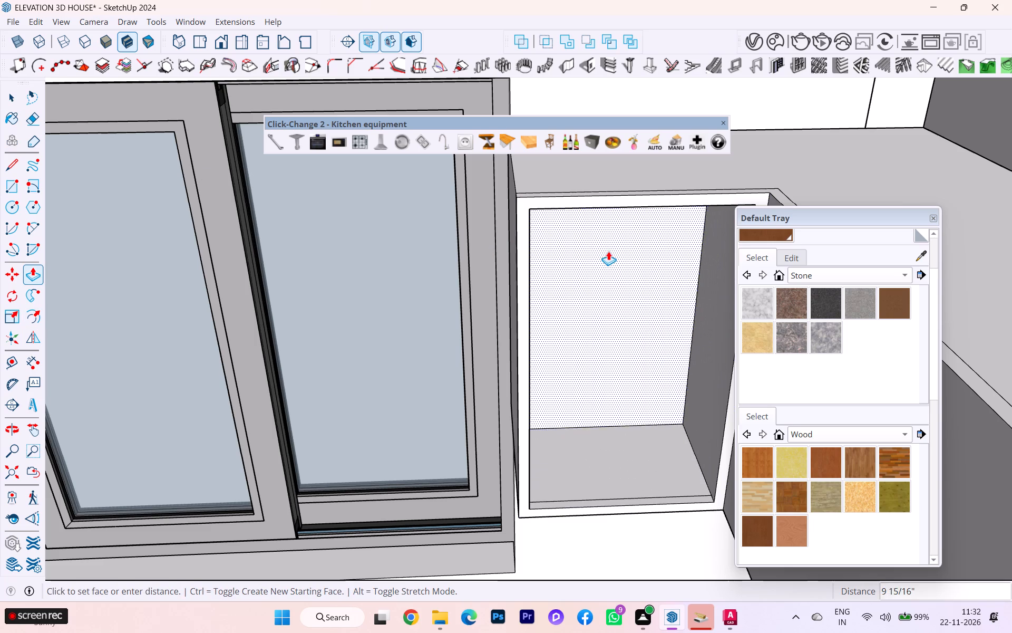
pyautogui.press('Escape')
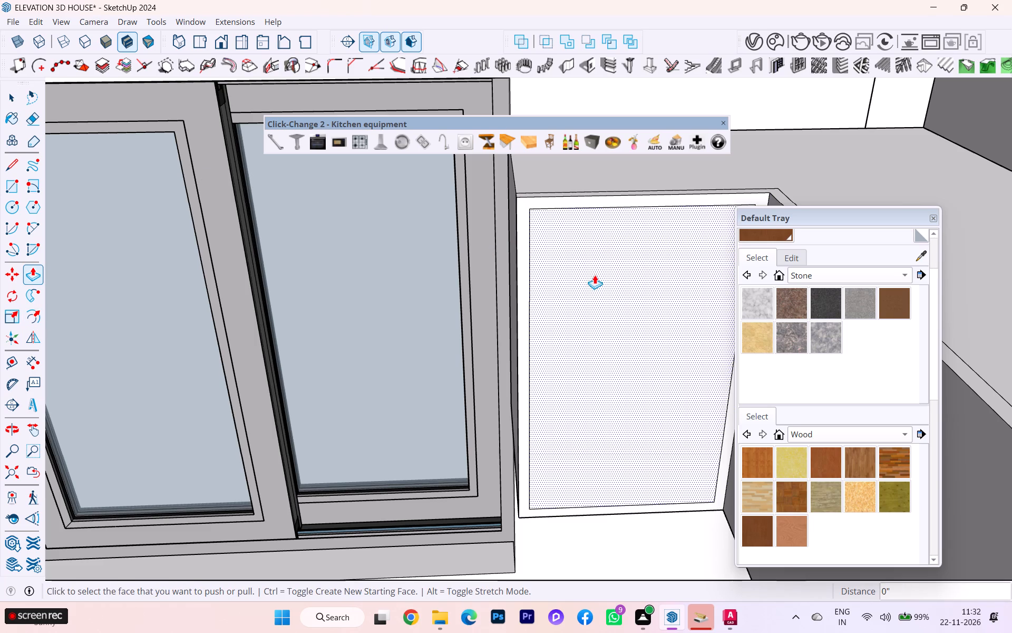
pyautogui.click(595, 275)
pyautogui.scroll(3, 545, 189)
pyautogui.scroll(-1, 545, 189)
pyautogui.scroll(4, 545, 189)
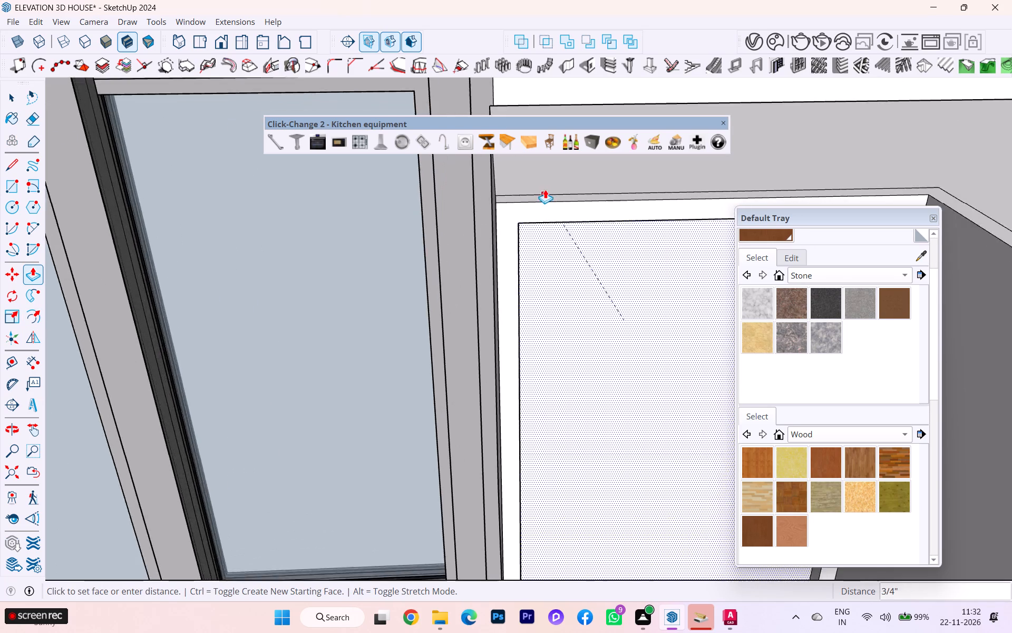
pyautogui.scroll(4, 545, 189)
pyautogui.scroll(-1, 544, 189)
pyautogui.scroll(2, 544, 189)
pyautogui.click(515, 195)
# Delete the recessed face inside the frame so the cabinet's short run is open at the front.
pyautogui.scroll(-4, 490, 229)
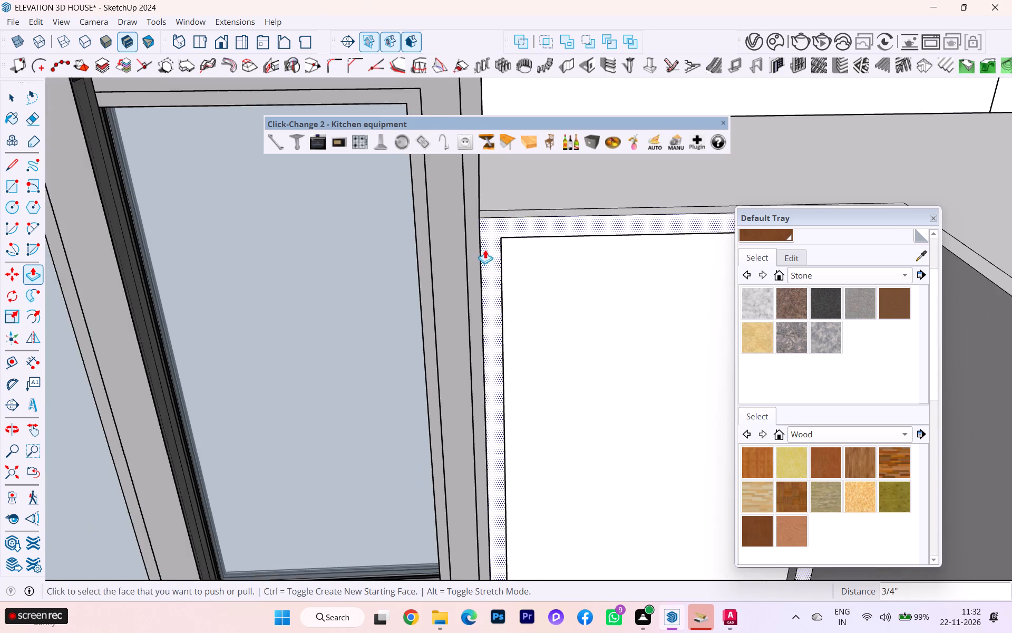
pyautogui.scroll(-1, 485, 250)
pyautogui.scroll(1, 488, 250)
pyautogui.scroll(-2, 488, 250)
pyautogui.scroll(1, 488, 250)
pyautogui.scroll(-6, 489, 250)
pyautogui.scroll(-4, 552, 257)
pyautogui.scroll(1, 559, 264)
pyautogui.scroll(-1, 559, 265)
pyautogui.moveTo(607, 266); pyautogui.dragTo(772, 266, button='middle')
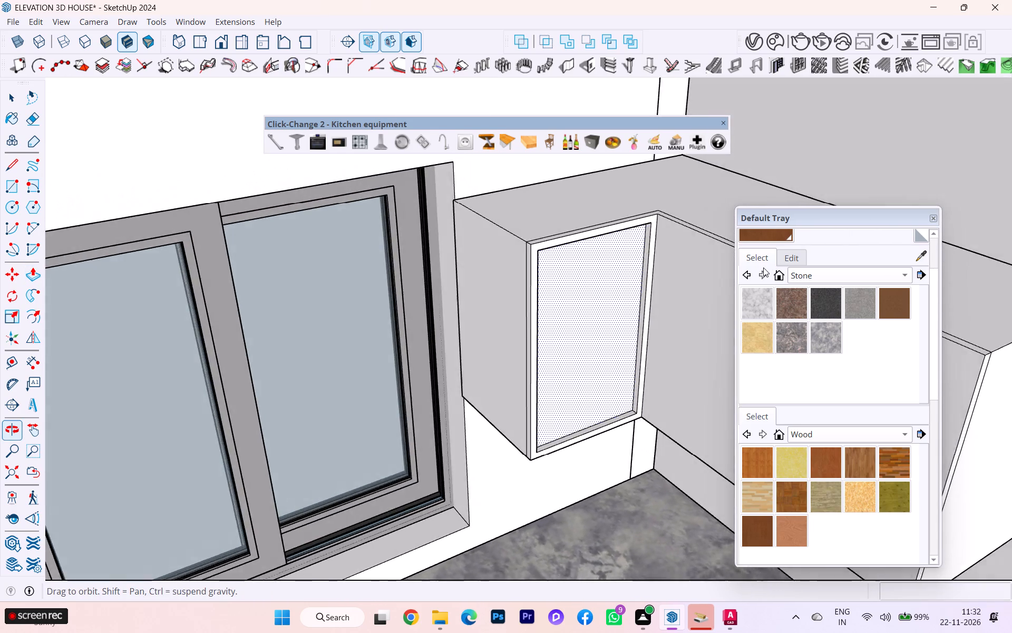
pyautogui.scroll(4, 669, 267)
pyautogui.click(16, 101)
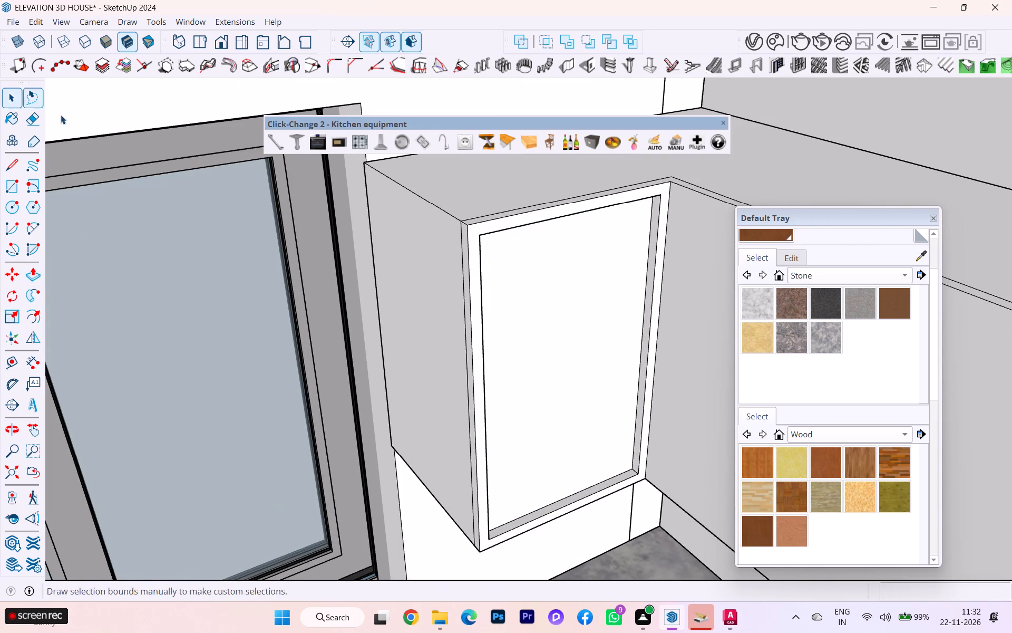
pyautogui.click(544, 291)
pyautogui.scroll(1, 600, 290)
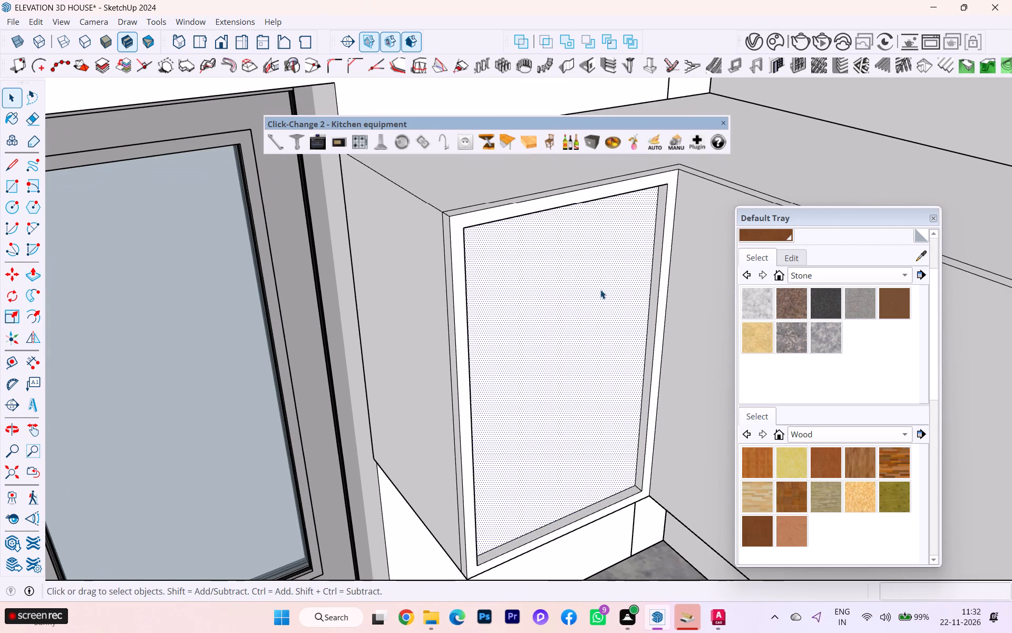
pyautogui.press('Delete')
pyautogui.scroll(-1, 625, 272)
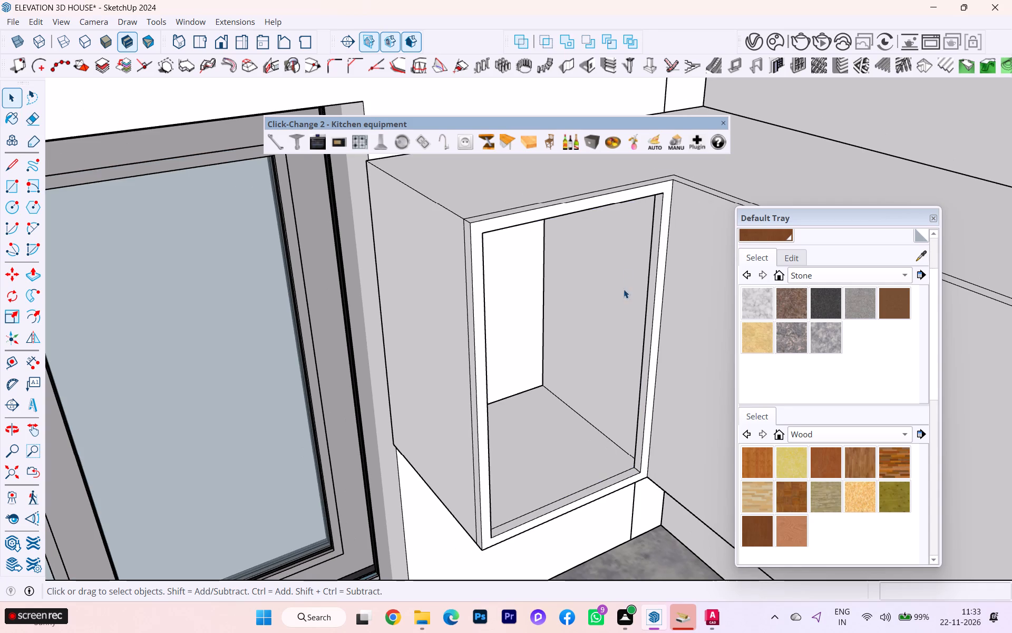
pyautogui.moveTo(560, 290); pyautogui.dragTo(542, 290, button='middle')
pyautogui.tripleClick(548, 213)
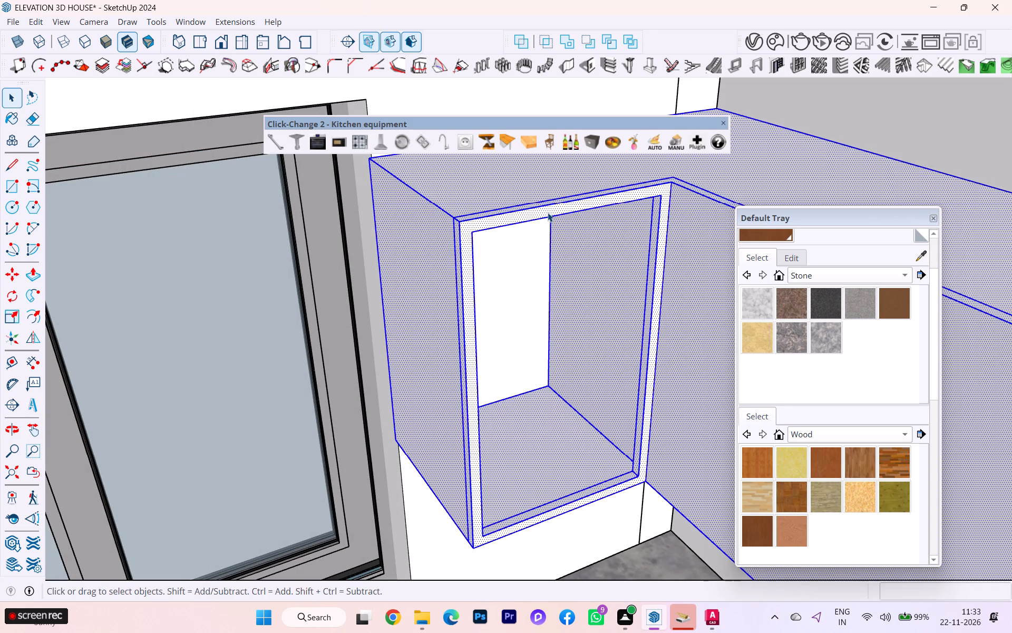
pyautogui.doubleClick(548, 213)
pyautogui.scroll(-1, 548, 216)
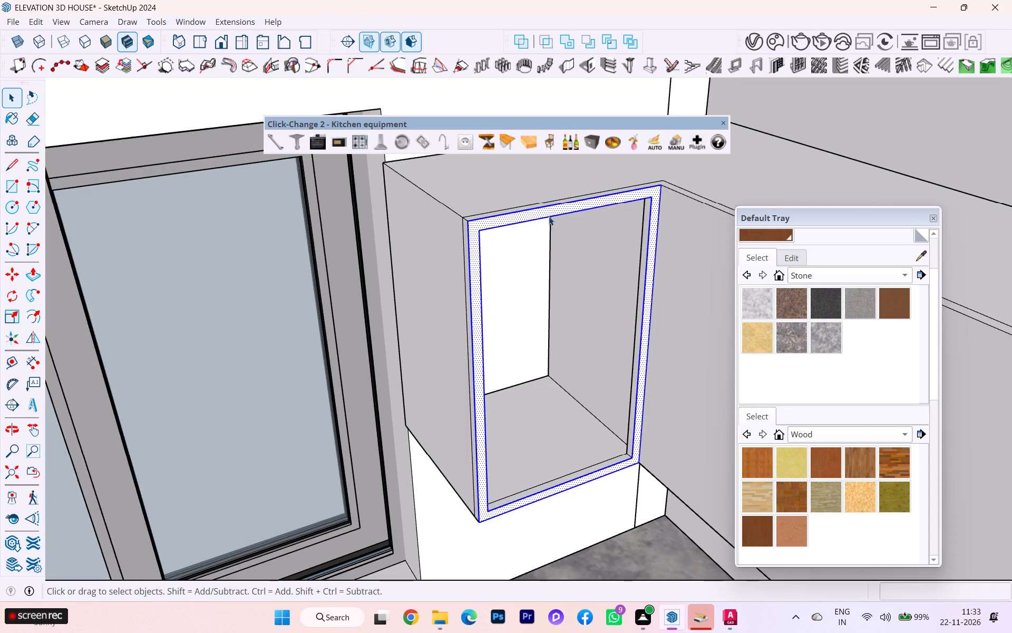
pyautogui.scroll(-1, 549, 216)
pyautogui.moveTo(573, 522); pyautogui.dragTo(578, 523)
# Copy the interior bottom face of the open cabinet with its edges and paste it in place.
pyautogui.scroll(2, 674, 462)
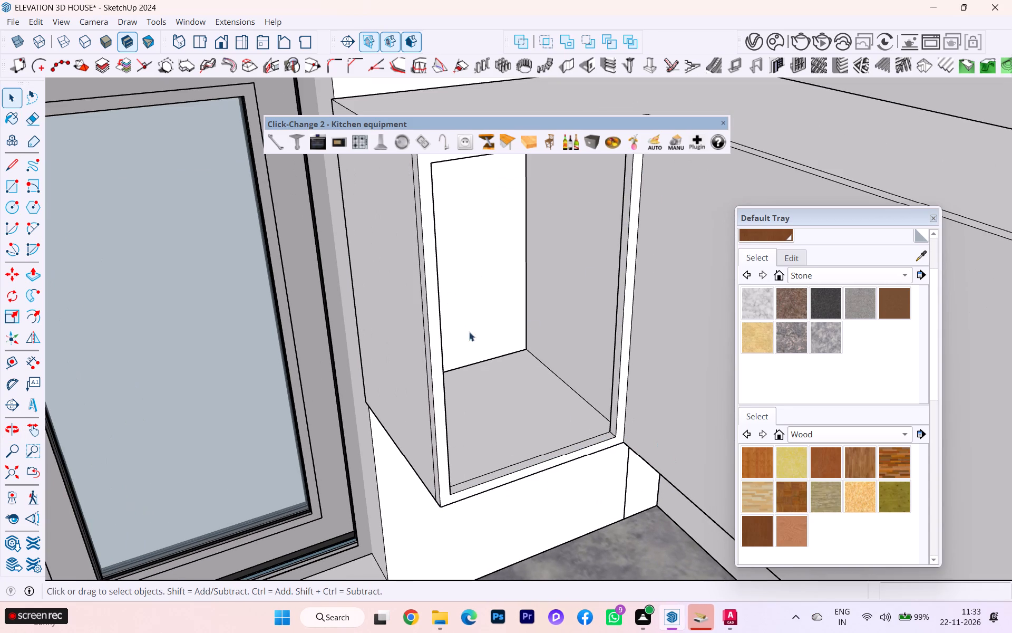
pyautogui.moveTo(355, 309); pyautogui.dragTo(400, 299, button='middle')
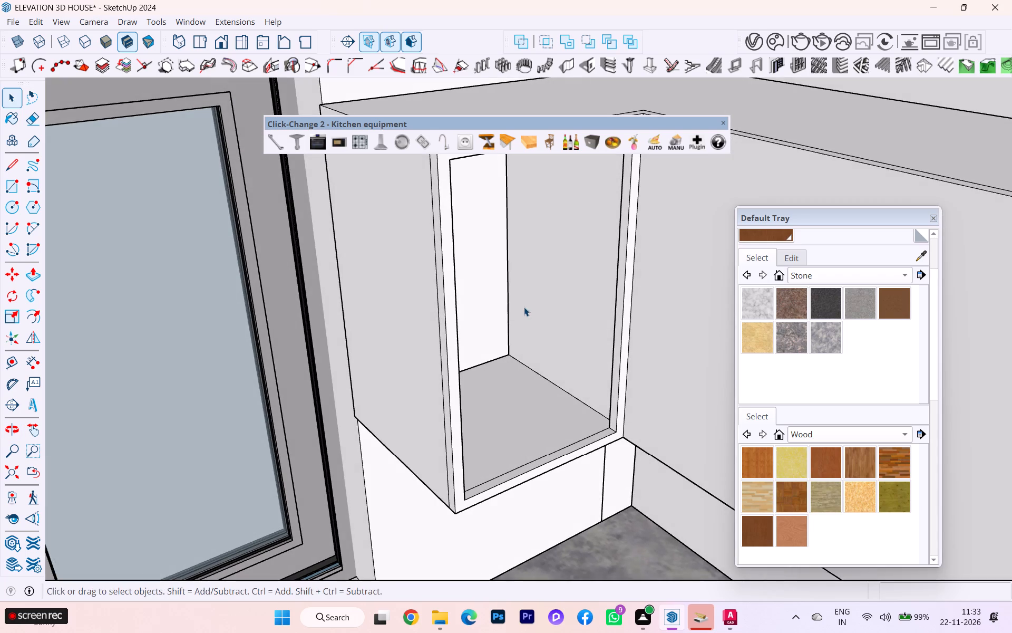
pyautogui.moveTo(482, 310); pyautogui.dragTo(357, 323, button='middle')
pyautogui.scroll(-2, 444, 363)
pyautogui.moveTo(473, 403); pyautogui.dragTo(462, 486, button='middle')
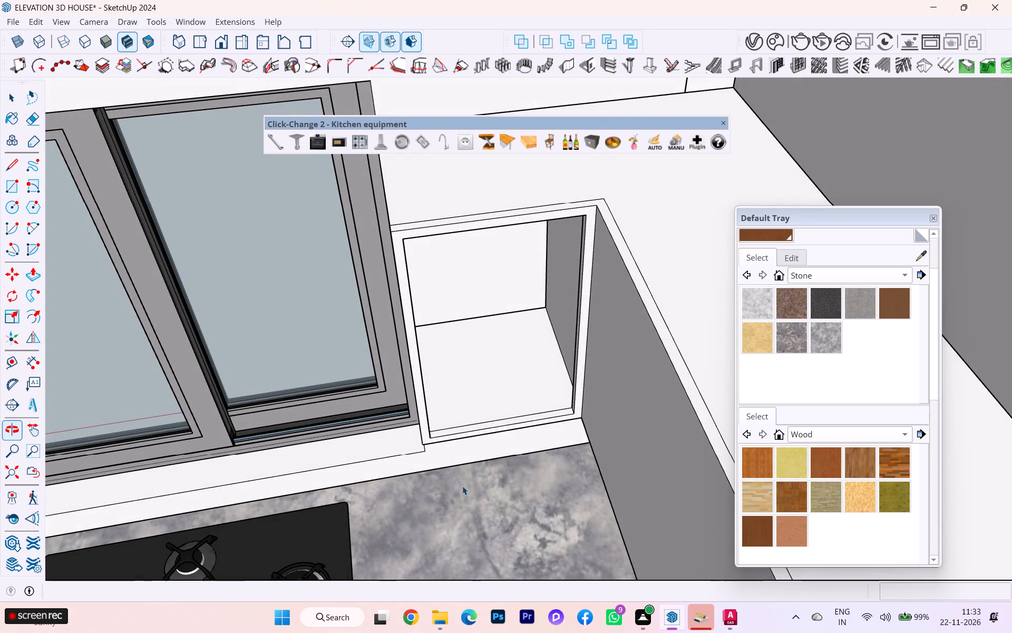
pyautogui.moveTo(462, 486); pyautogui.dragTo(461, 491, button='middle')
pyautogui.scroll(2, 498, 336)
pyautogui.click(469, 360)
pyautogui.doubleClick(469, 360)
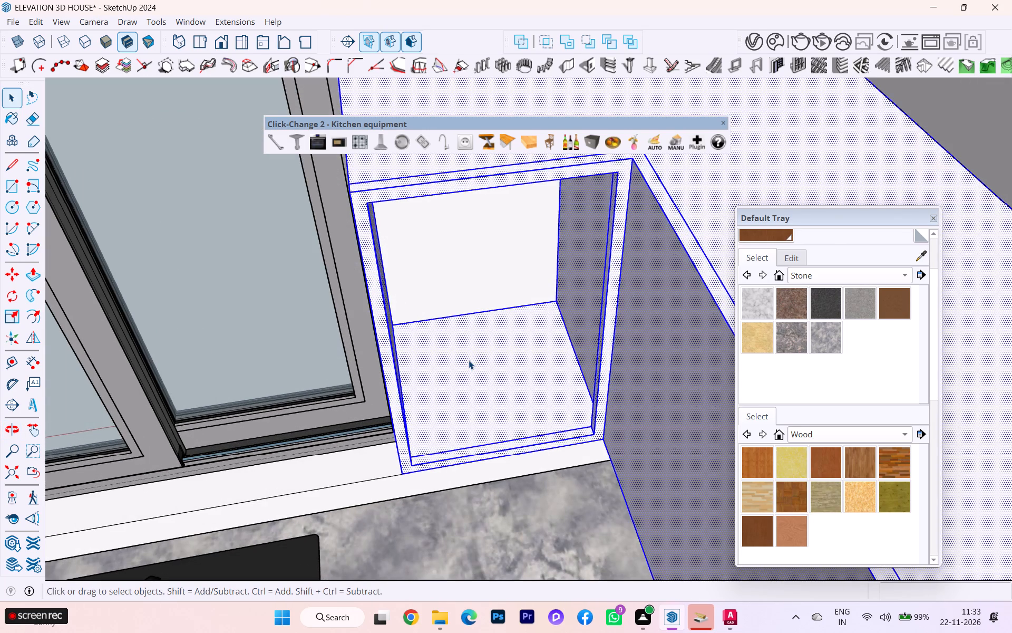
pyautogui.doubleClick(469, 360)
pyautogui.hotkey('ctrl', 'c')
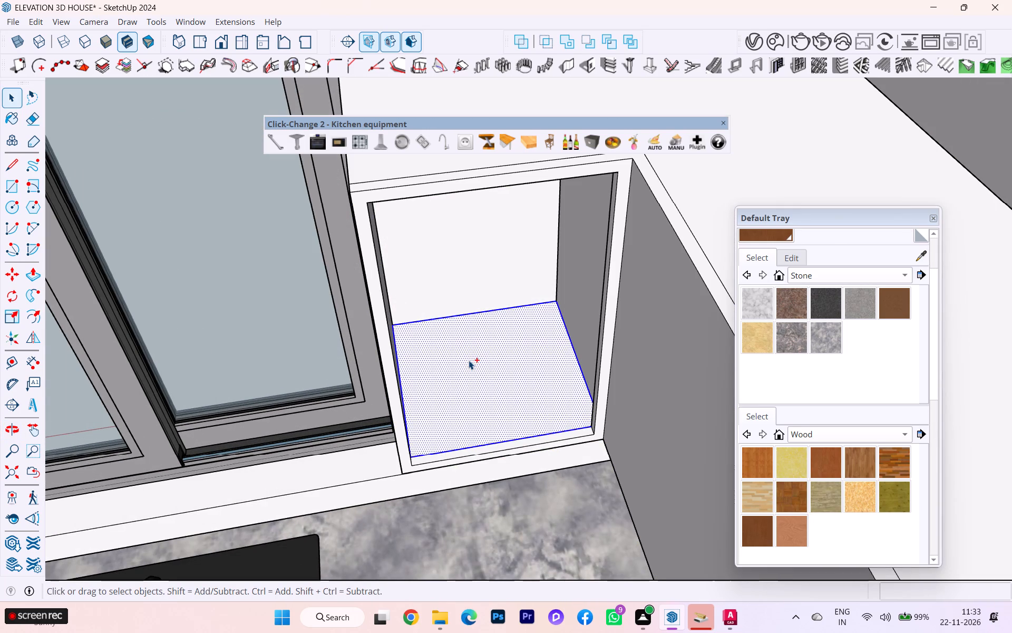
pyautogui.click(453, 543)
pyautogui.scroll(-8, 468, 535)
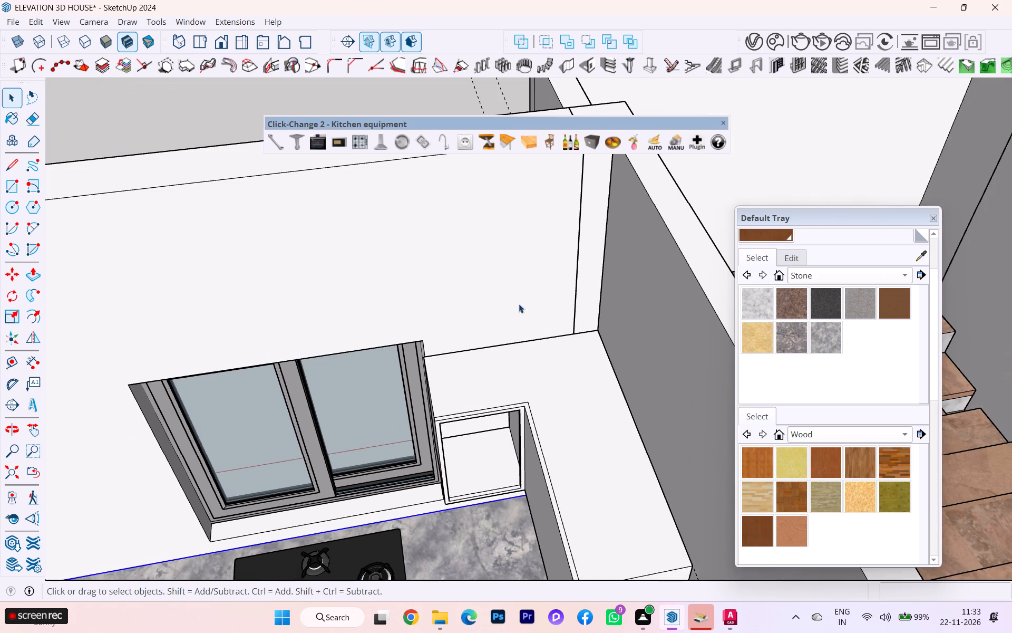
pyautogui.click(153, 130)
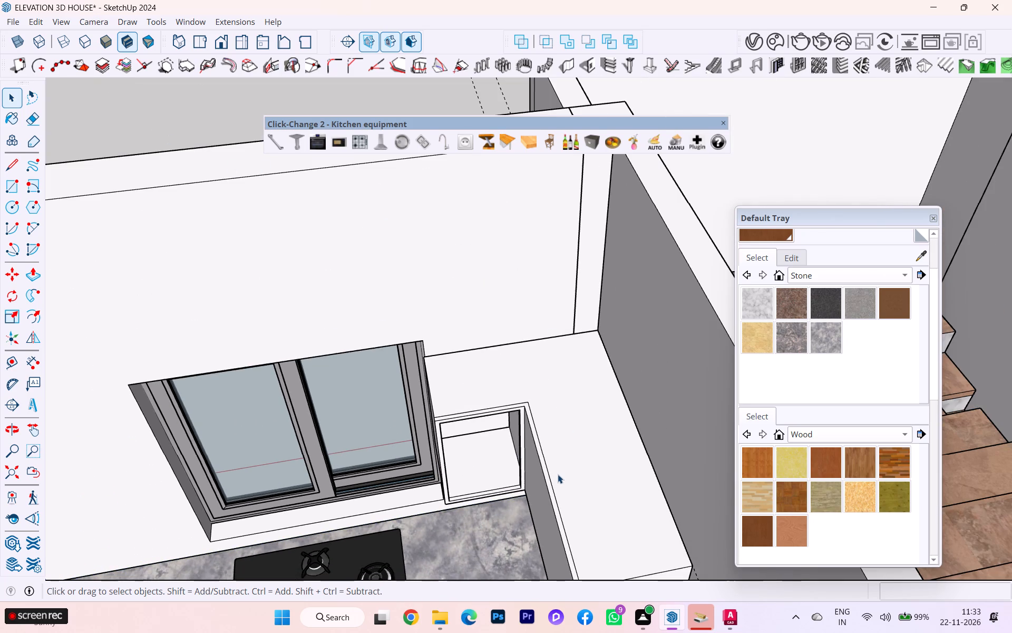
pyautogui.press('x')
pyautogui.scroll(4, 587, 508)
pyautogui.scroll(-1, 504, 492)
pyautogui.scroll(4, 503, 491)
pyautogui.scroll(-1, 449, 491)
pyautogui.scroll(10, 449, 491)
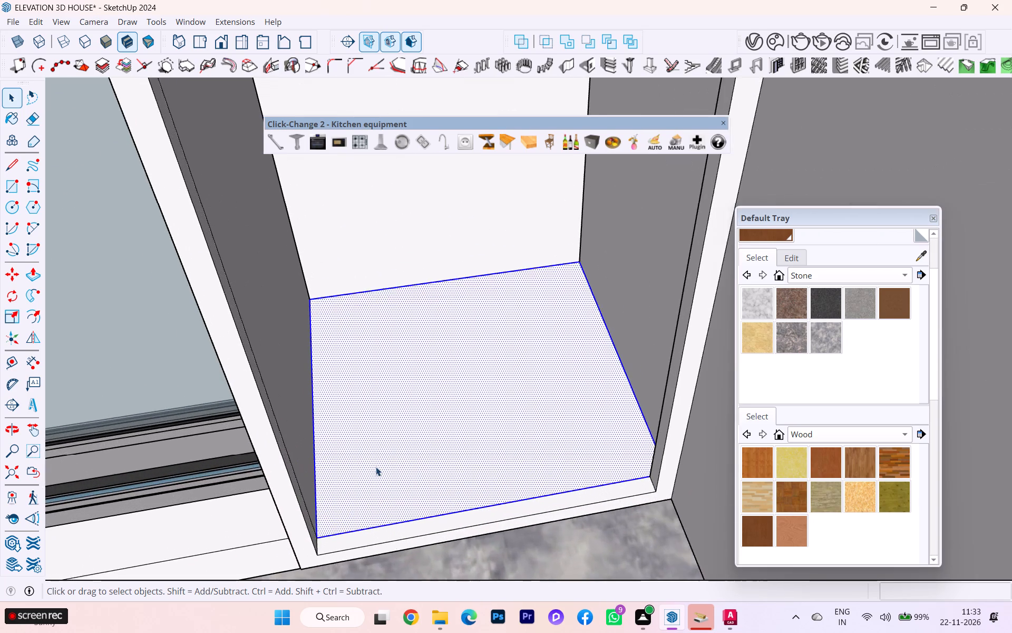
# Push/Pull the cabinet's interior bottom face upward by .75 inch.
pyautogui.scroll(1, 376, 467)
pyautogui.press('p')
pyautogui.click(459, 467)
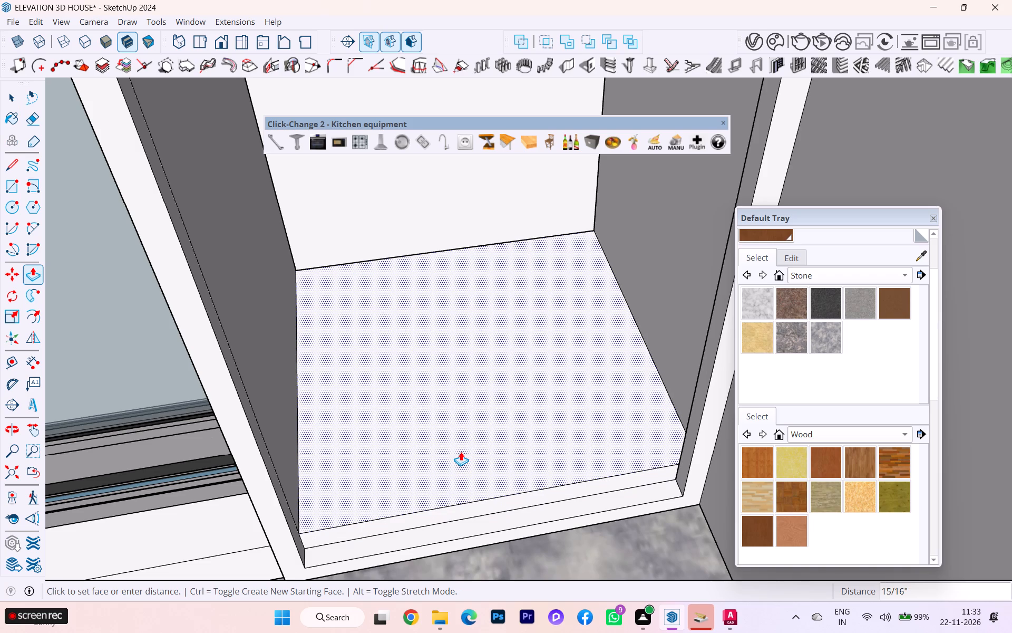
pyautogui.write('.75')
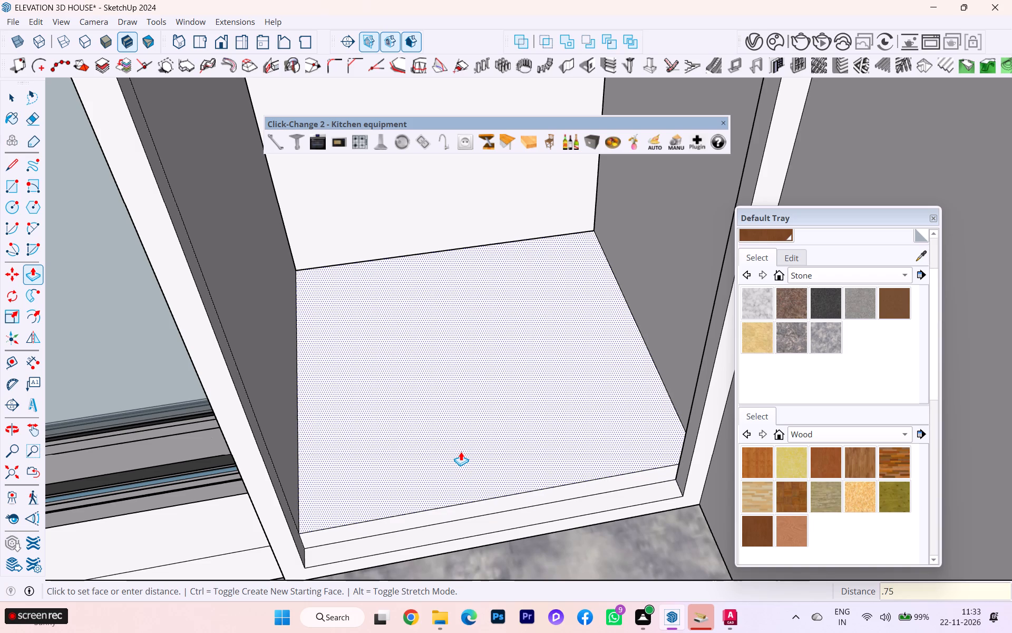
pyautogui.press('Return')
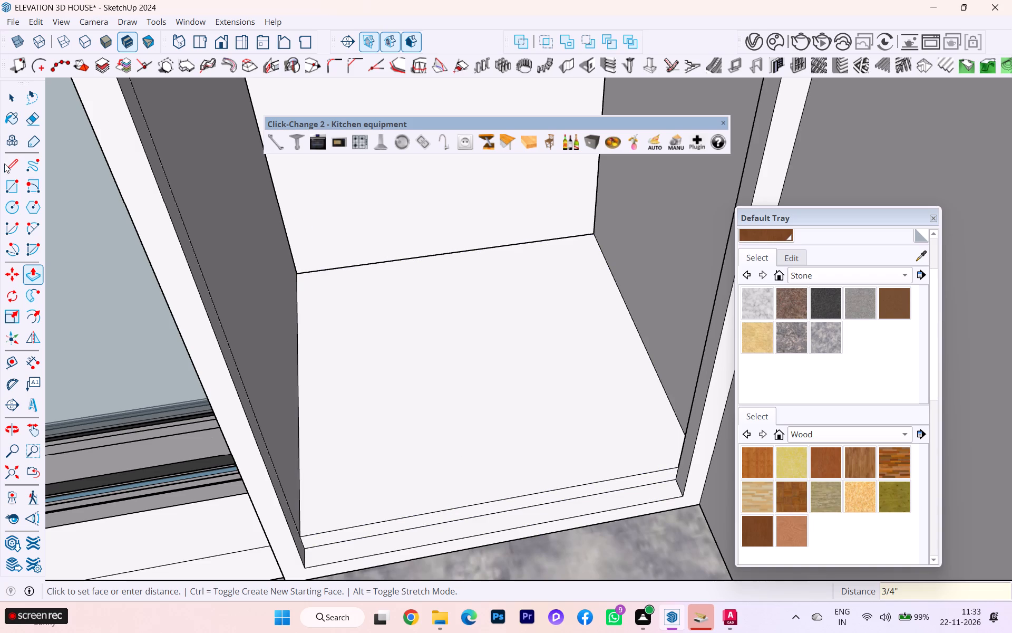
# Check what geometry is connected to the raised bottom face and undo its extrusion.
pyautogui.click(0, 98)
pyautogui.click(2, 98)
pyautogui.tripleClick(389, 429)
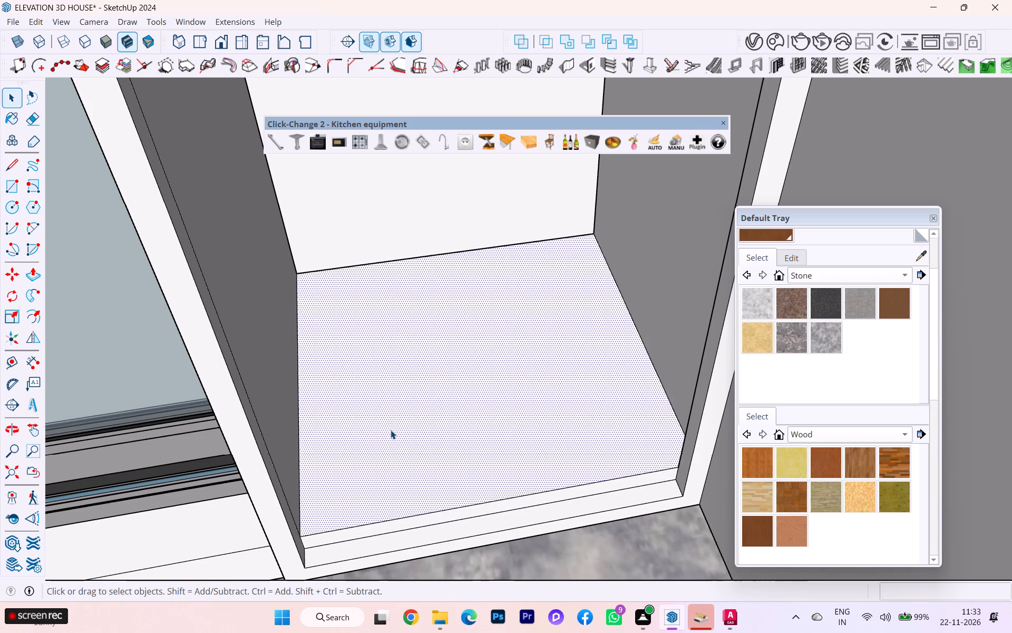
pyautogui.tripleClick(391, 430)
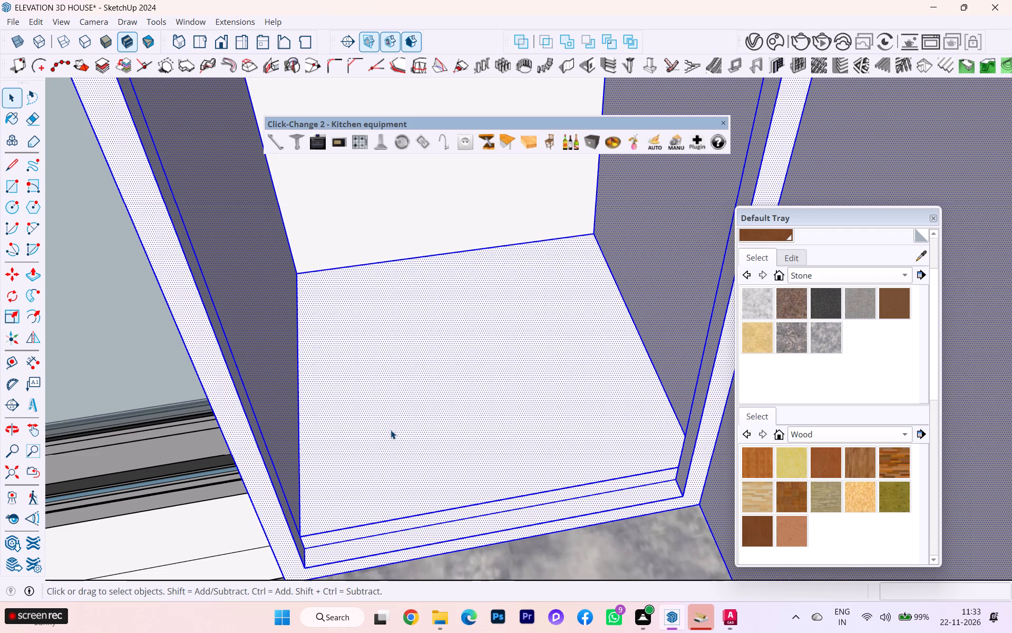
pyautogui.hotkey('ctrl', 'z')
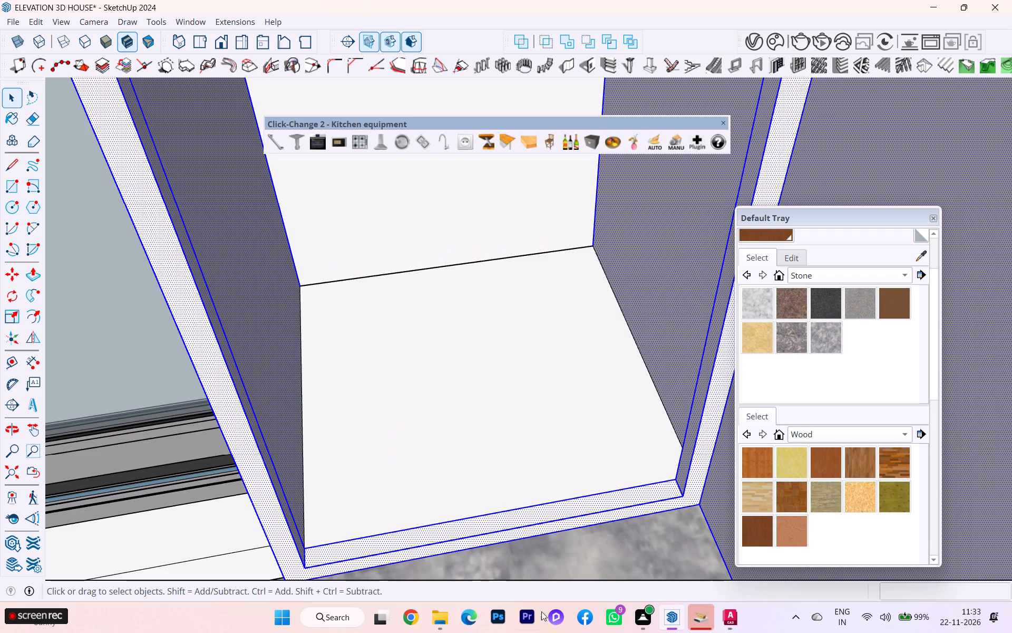
# Group the cabinet's interior bottom face together with its bounding edges.
pyautogui.click(589, 560)
pyautogui.tripleClick(522, 455)
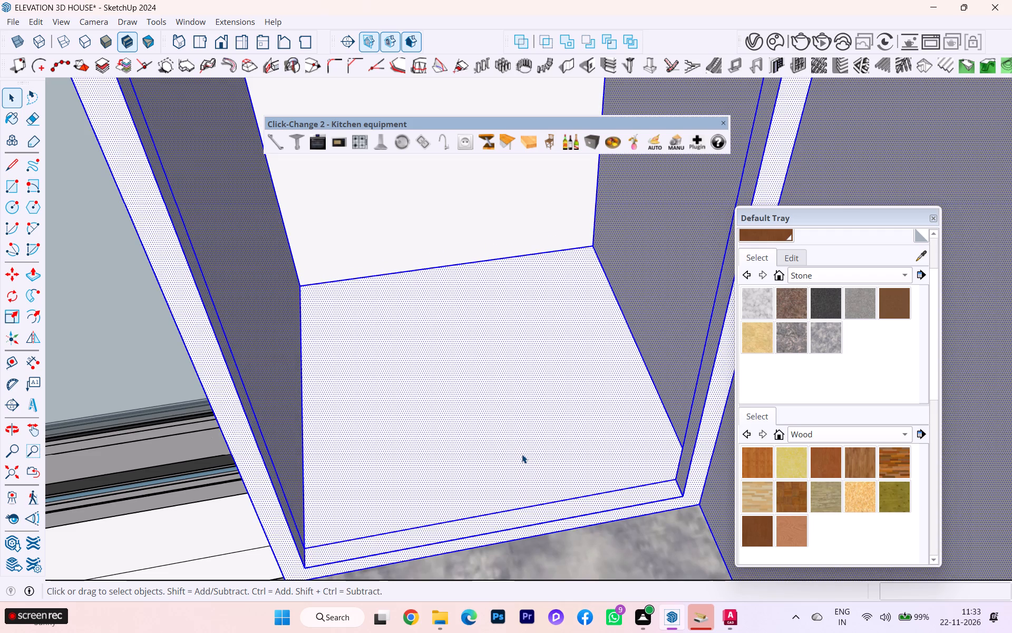
pyautogui.doubleClick(522, 454)
pyautogui.rightClick(522, 454)
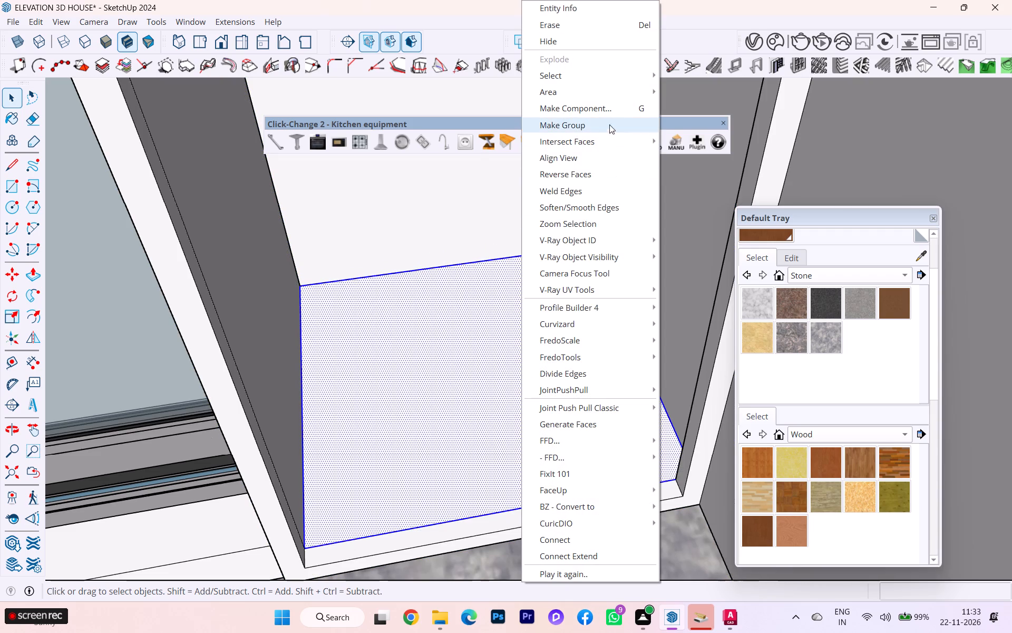
pyautogui.click(599, 124)
# Open the new group and Push/Pull its face upward by .75 inch to form a board.
pyautogui.doubleClick(532, 420)
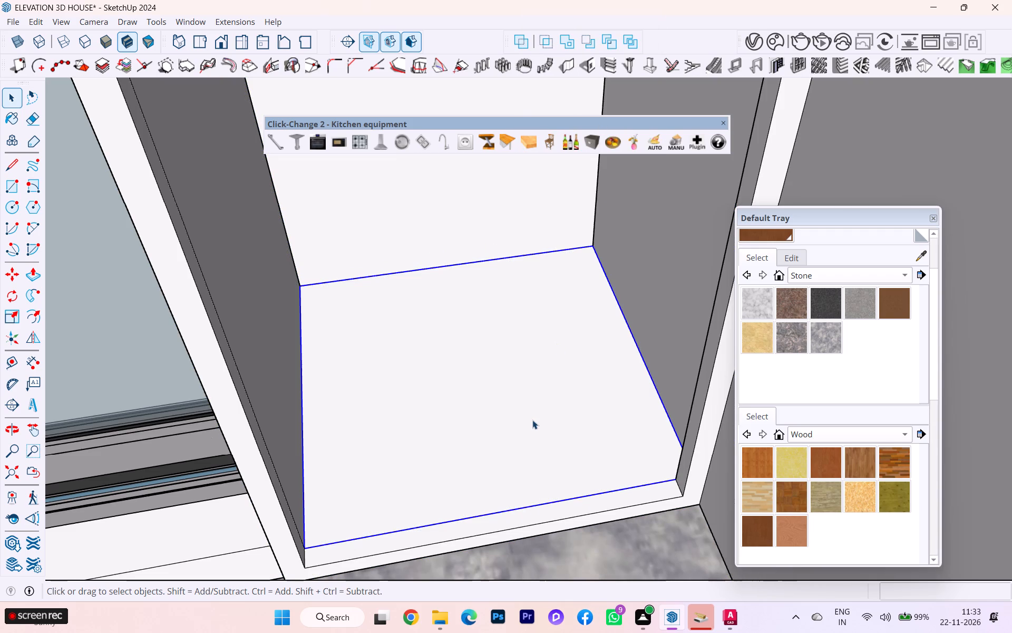
pyautogui.click(508, 439)
pyautogui.press('p')
pyautogui.click(508, 439)
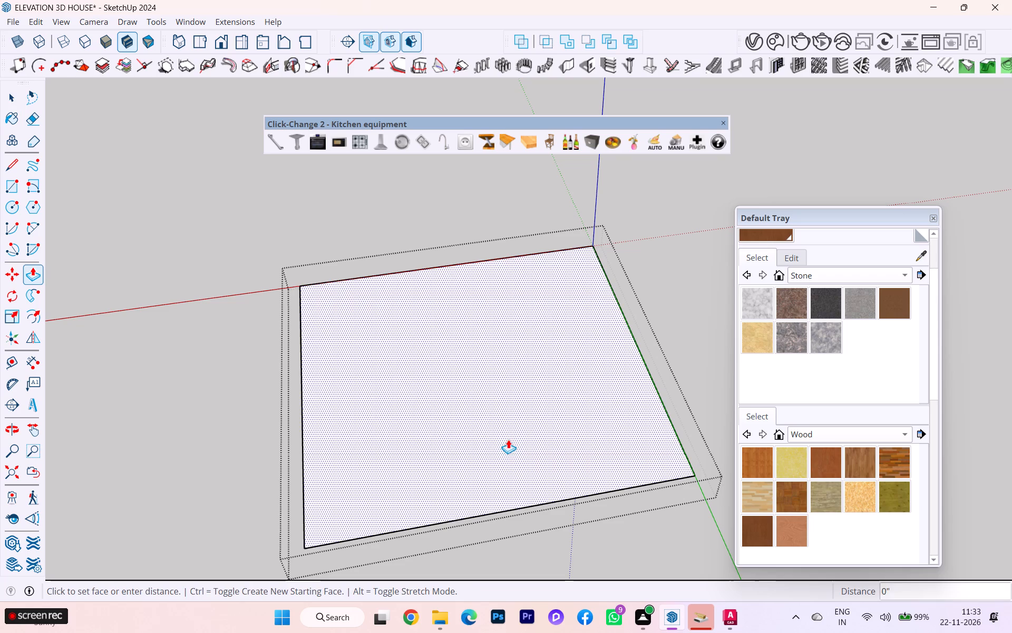
pyautogui.press('.')
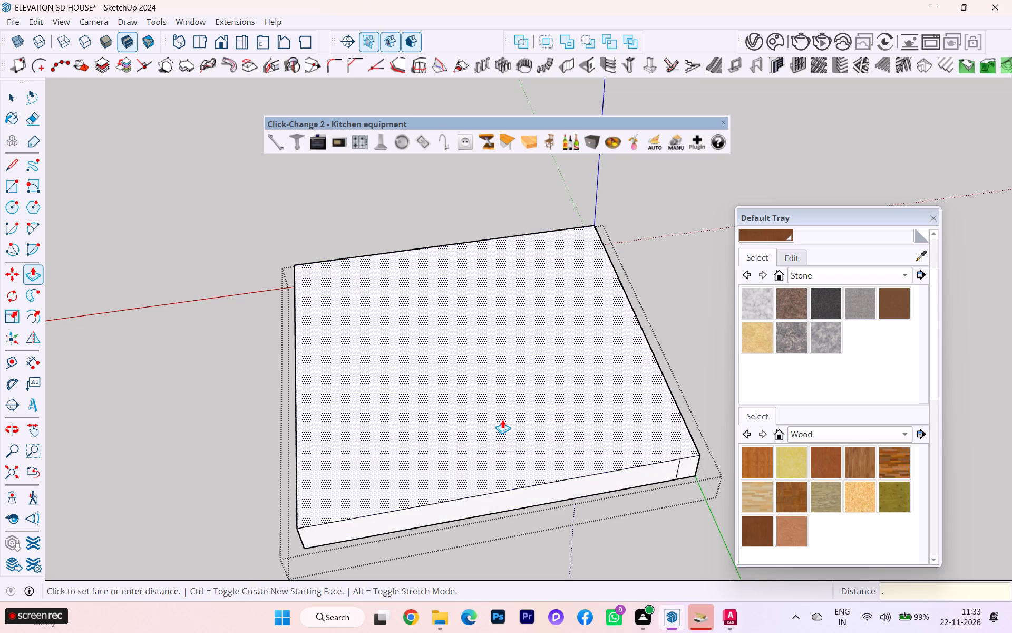
pyautogui.write('75')
pyautogui.press('Return')
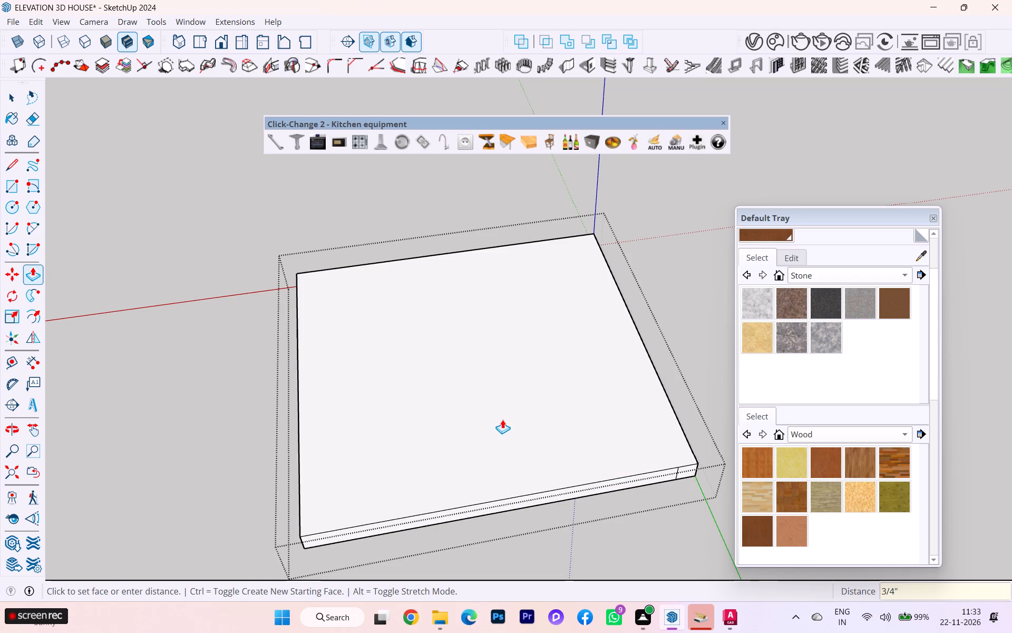
# Erase the short stray vertical edge near the corner of the board's front side and close the group.
pyautogui.press('e')
pyautogui.scroll(9, 656, 462)
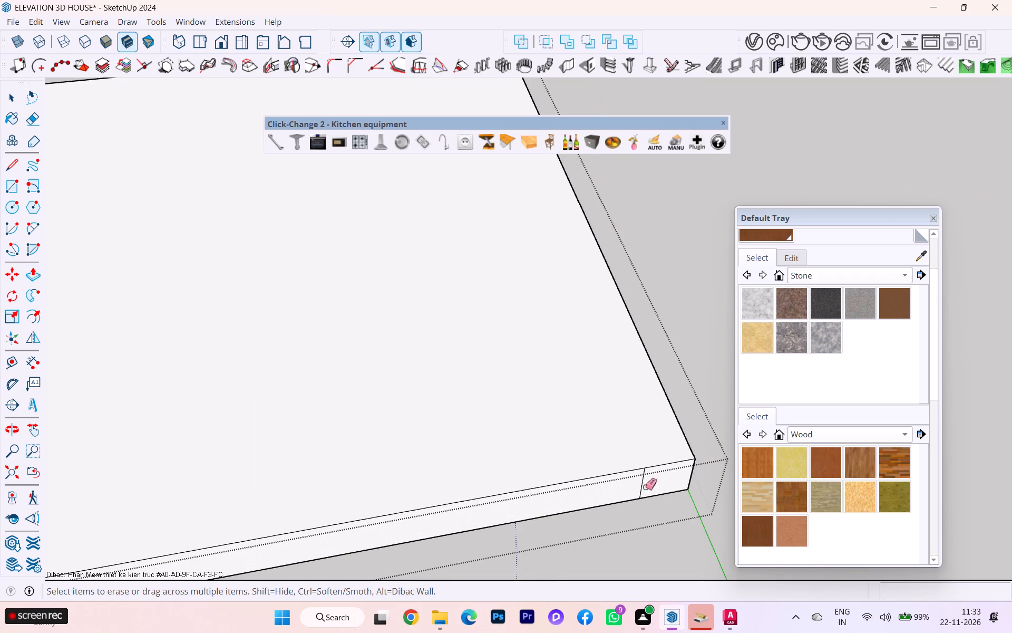
pyautogui.click(643, 483)
pyautogui.scroll(-4, 764, 472)
pyautogui.scroll(2, 827, 461)
pyautogui.scroll(-1, 834, 457)
pyautogui.scroll(1, 371, 209)
pyautogui.scroll(-2, 363, 213)
pyautogui.scroll(2, 358, 219)
pyautogui.scroll(-1, 358, 219)
pyautogui.scroll(1, 357, 220)
pyautogui.scroll(-2, 356, 221)
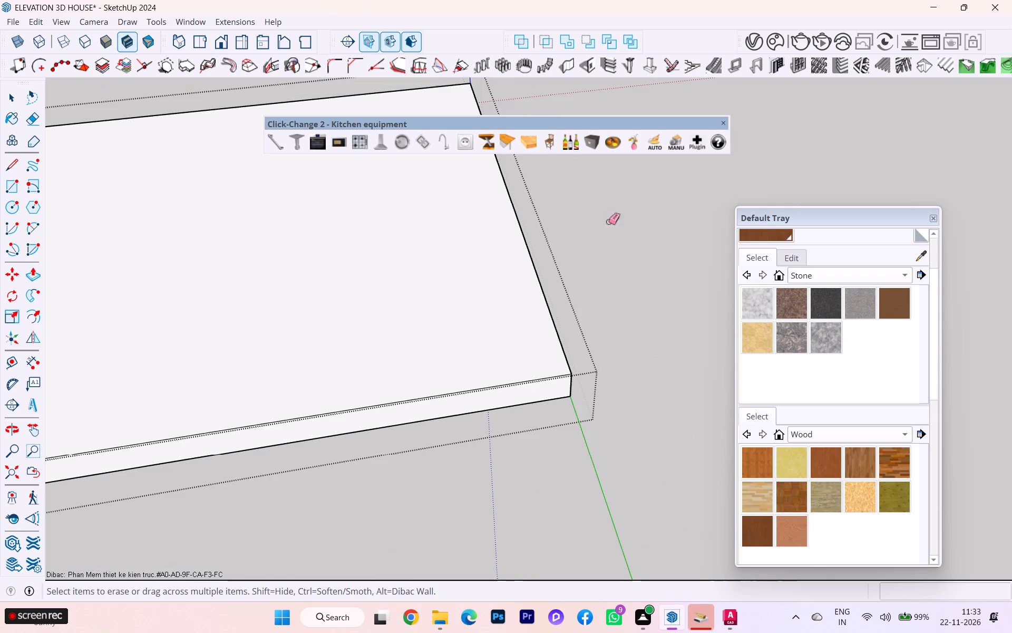
pyautogui.click(8, 96)
pyautogui.click(638, 282)
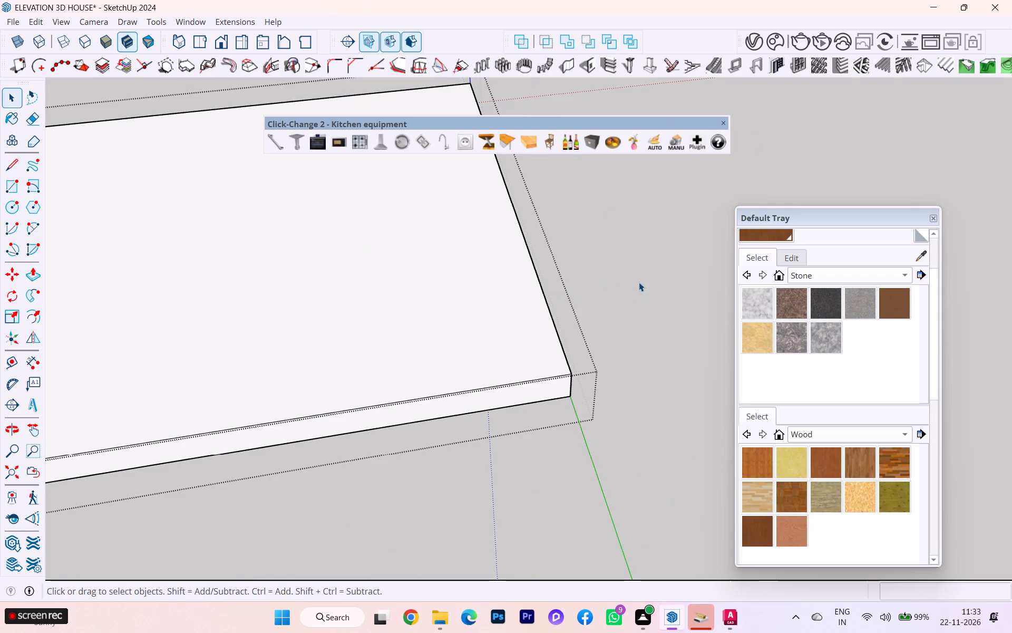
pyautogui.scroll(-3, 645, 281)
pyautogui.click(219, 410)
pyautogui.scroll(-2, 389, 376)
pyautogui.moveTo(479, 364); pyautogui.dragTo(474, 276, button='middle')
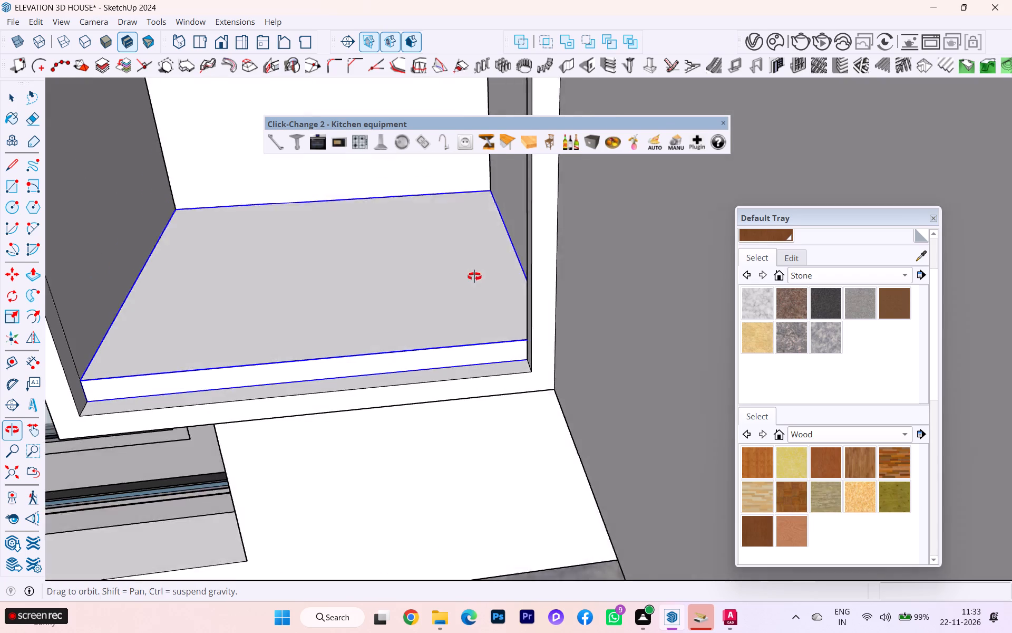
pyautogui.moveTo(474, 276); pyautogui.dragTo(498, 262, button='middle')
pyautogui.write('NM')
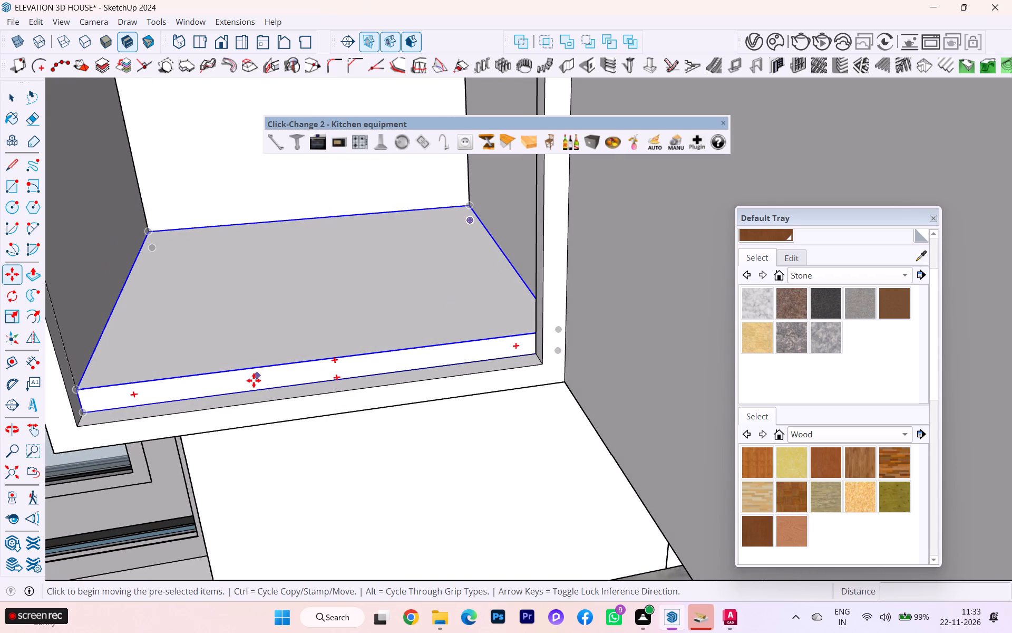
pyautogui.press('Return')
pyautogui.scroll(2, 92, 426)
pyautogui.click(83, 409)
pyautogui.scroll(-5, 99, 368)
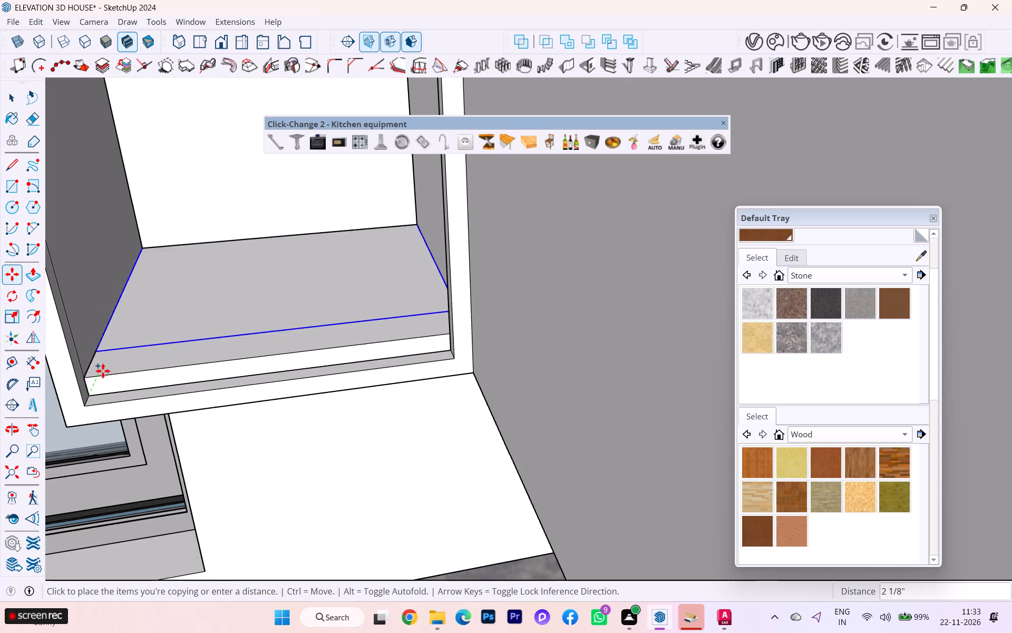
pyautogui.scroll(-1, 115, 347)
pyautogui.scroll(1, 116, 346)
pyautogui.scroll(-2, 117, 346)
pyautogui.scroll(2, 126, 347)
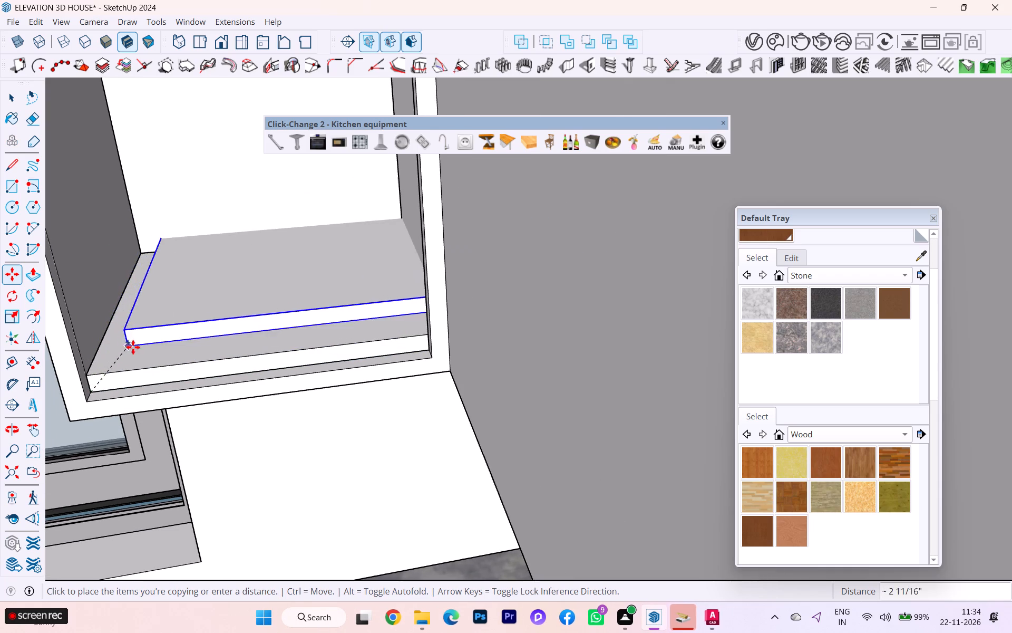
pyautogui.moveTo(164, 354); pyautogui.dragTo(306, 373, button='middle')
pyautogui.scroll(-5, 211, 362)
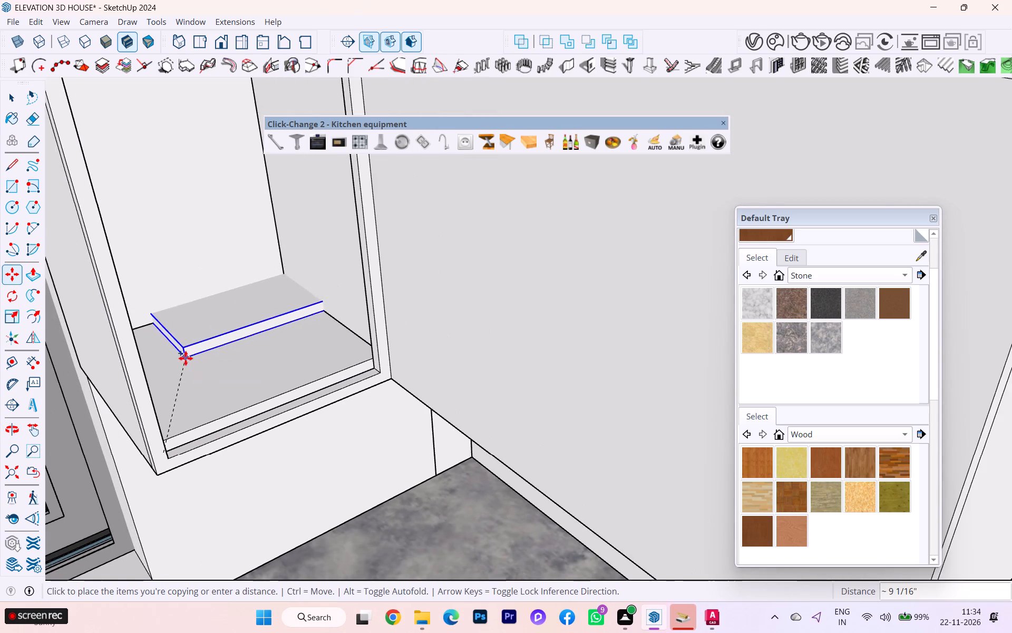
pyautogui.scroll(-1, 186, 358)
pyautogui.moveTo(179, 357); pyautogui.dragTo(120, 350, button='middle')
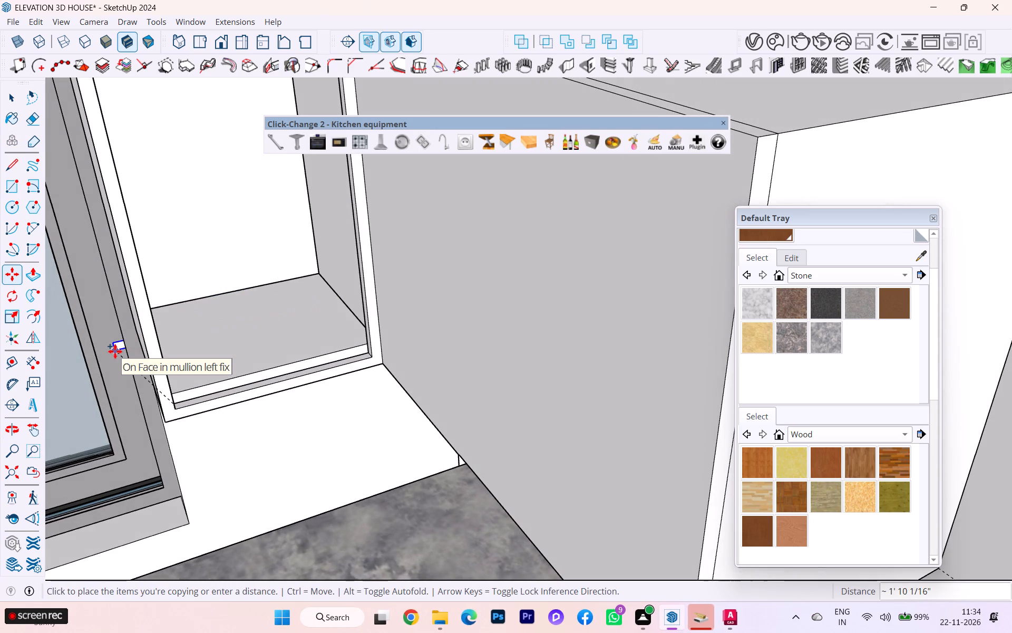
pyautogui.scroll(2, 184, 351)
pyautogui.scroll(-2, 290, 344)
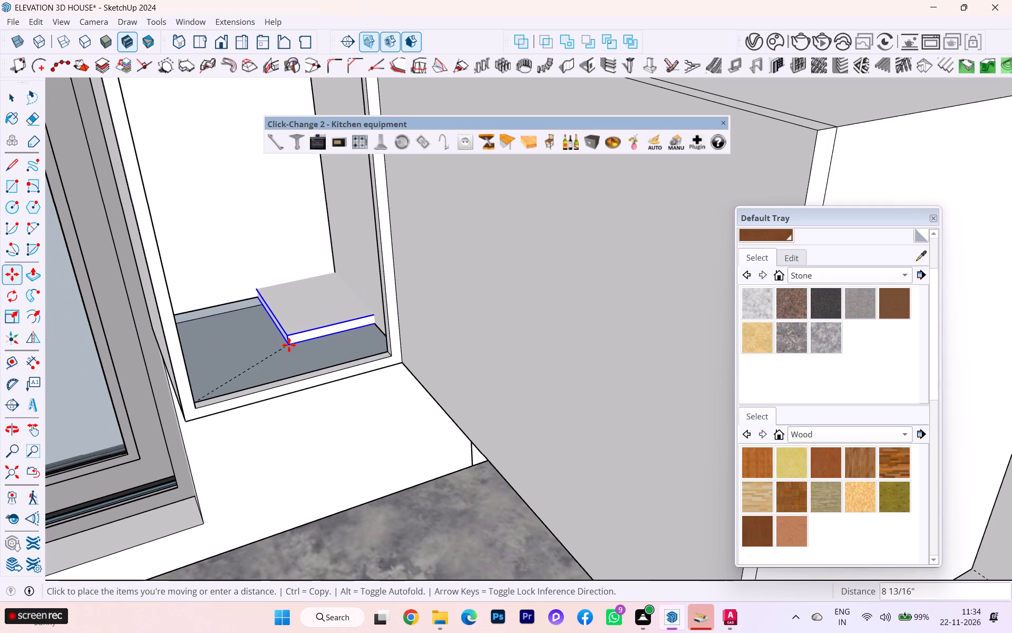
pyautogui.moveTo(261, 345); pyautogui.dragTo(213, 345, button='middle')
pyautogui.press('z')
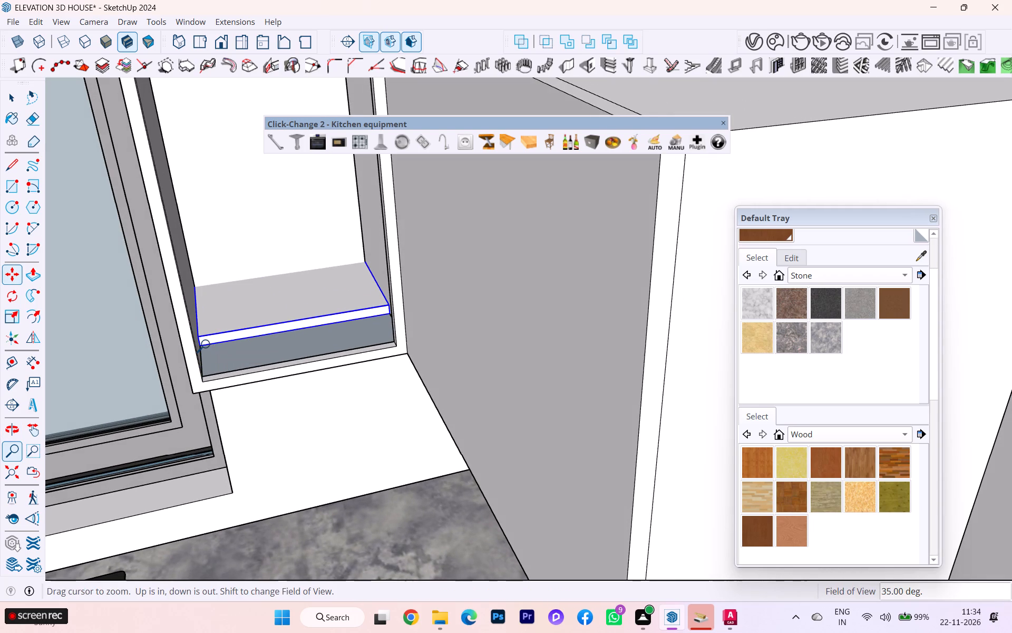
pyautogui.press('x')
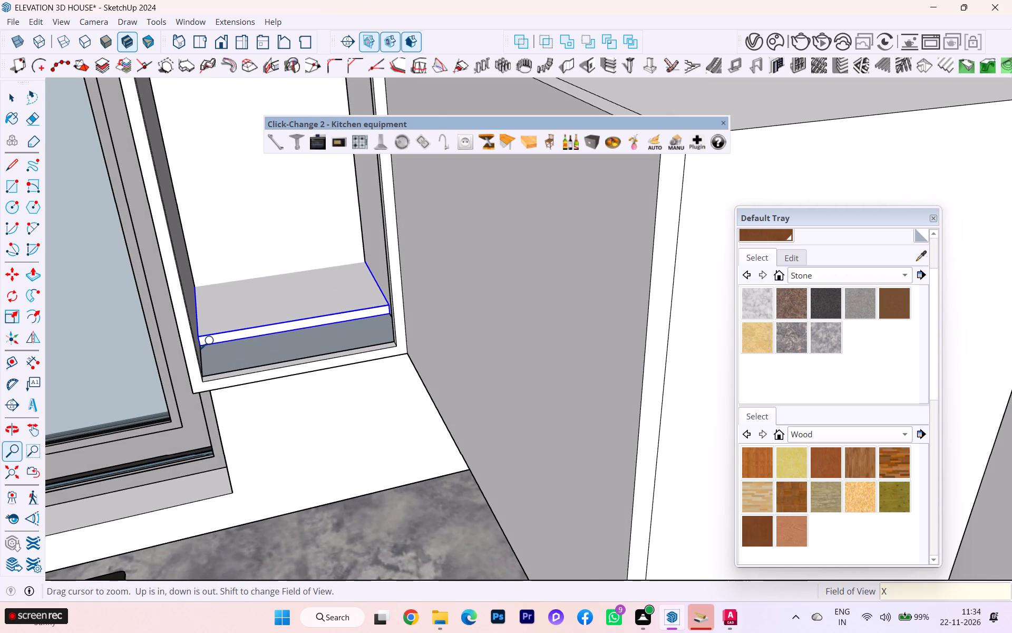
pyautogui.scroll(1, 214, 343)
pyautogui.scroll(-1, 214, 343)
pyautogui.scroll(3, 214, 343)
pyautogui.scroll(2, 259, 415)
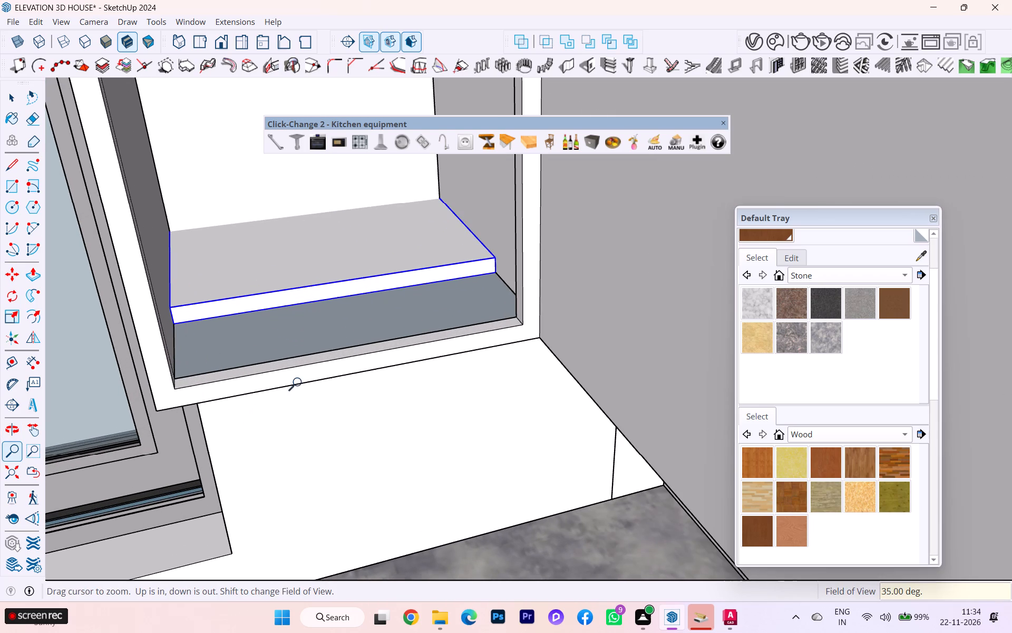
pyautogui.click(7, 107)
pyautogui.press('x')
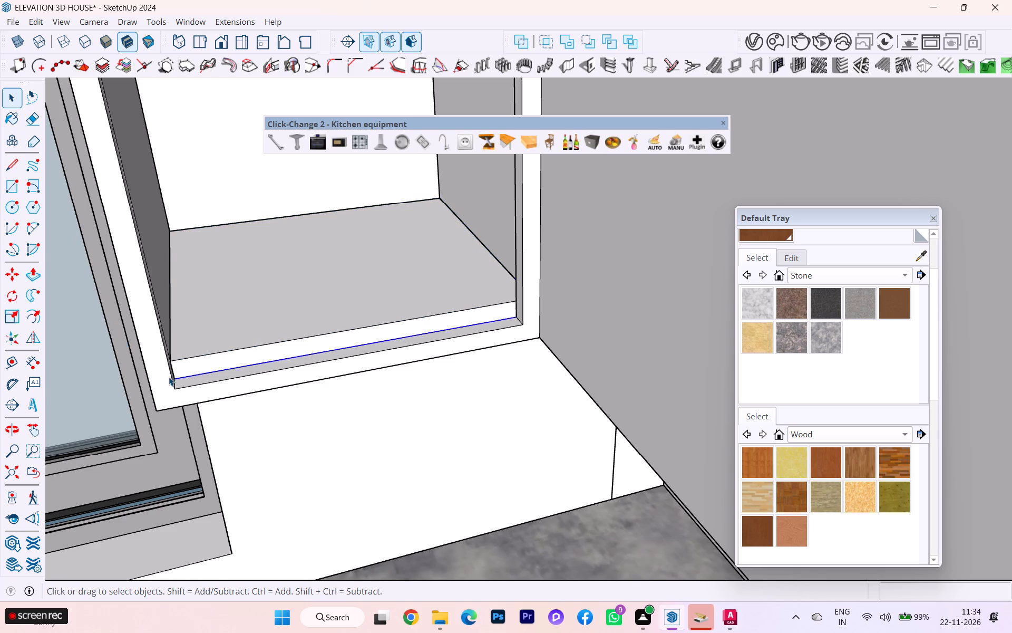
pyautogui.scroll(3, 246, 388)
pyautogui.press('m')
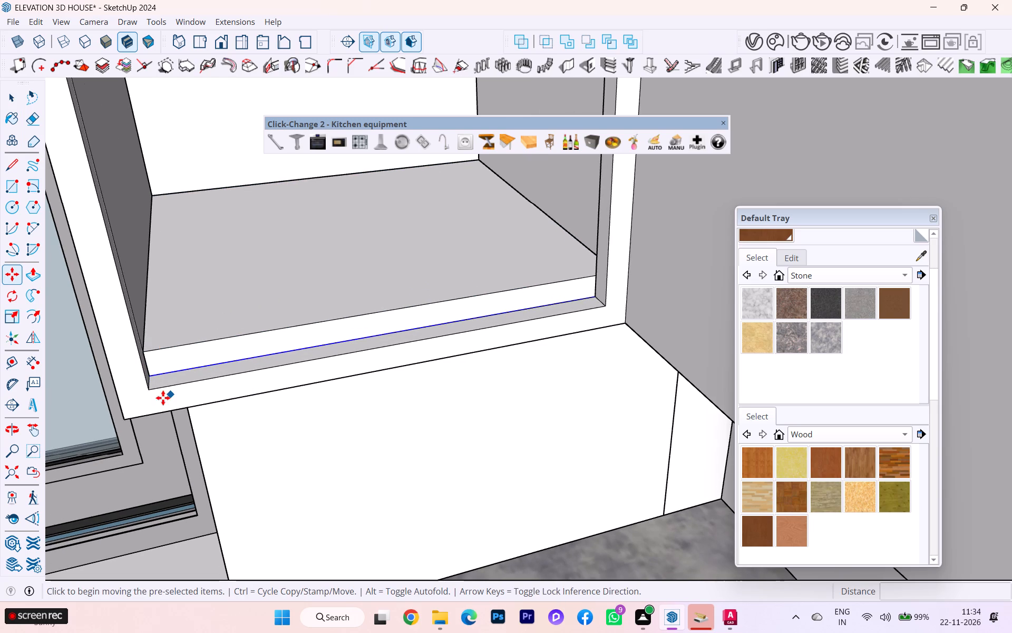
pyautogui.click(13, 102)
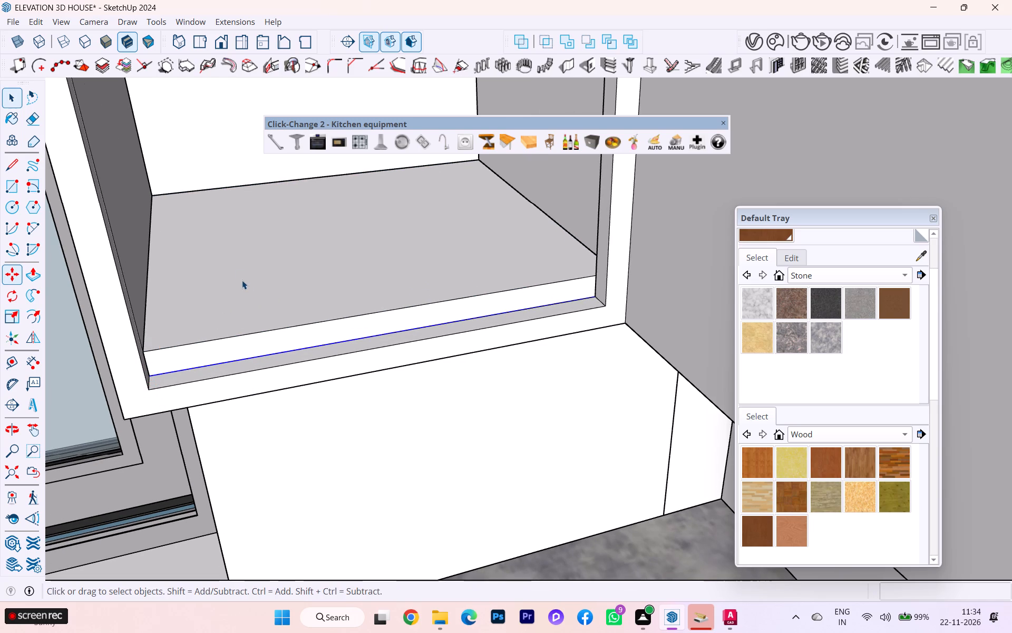
# Move the board group vertically 11 1/4" to the midpoint of the cabinet opening's side edge as a middle shelf.
pyautogui.click(245, 286)
pyautogui.press('n')
pyautogui.press('m')
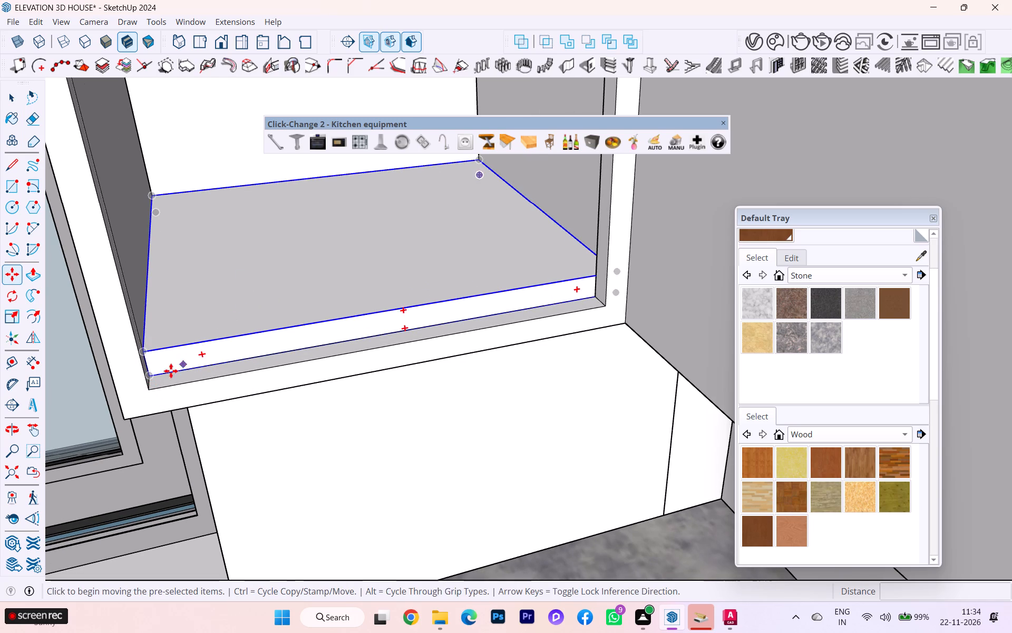
pyautogui.click(152, 374)
pyautogui.scroll(-2, 152, 310)
pyautogui.scroll(-2, 183, 342)
pyautogui.scroll(1, 187, 344)
pyautogui.scroll(-1, 187, 345)
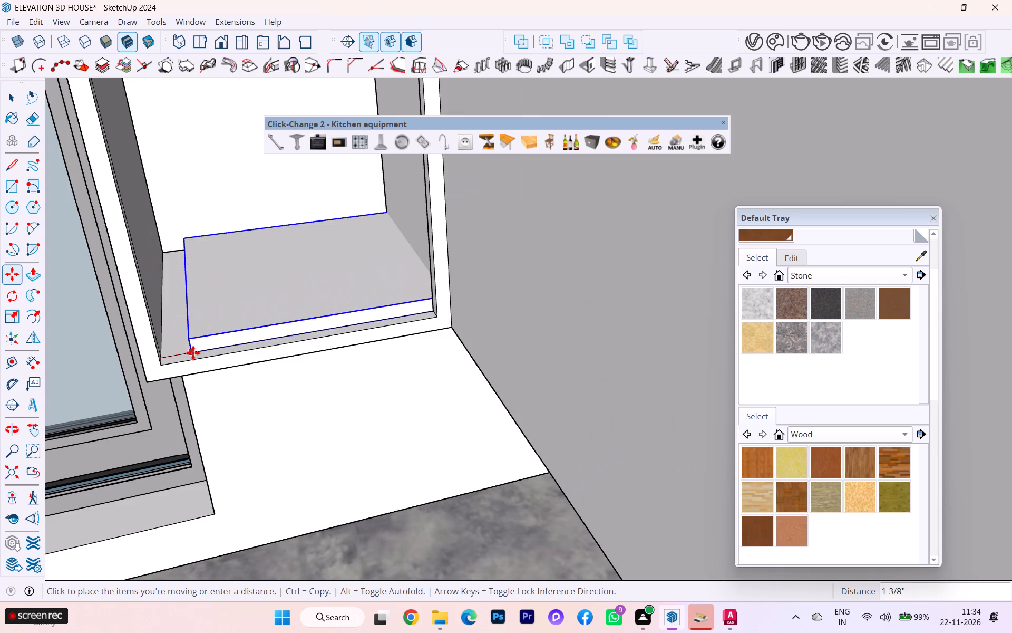
pyautogui.scroll(-4, 196, 361)
pyautogui.scroll(-1, 135, 231)
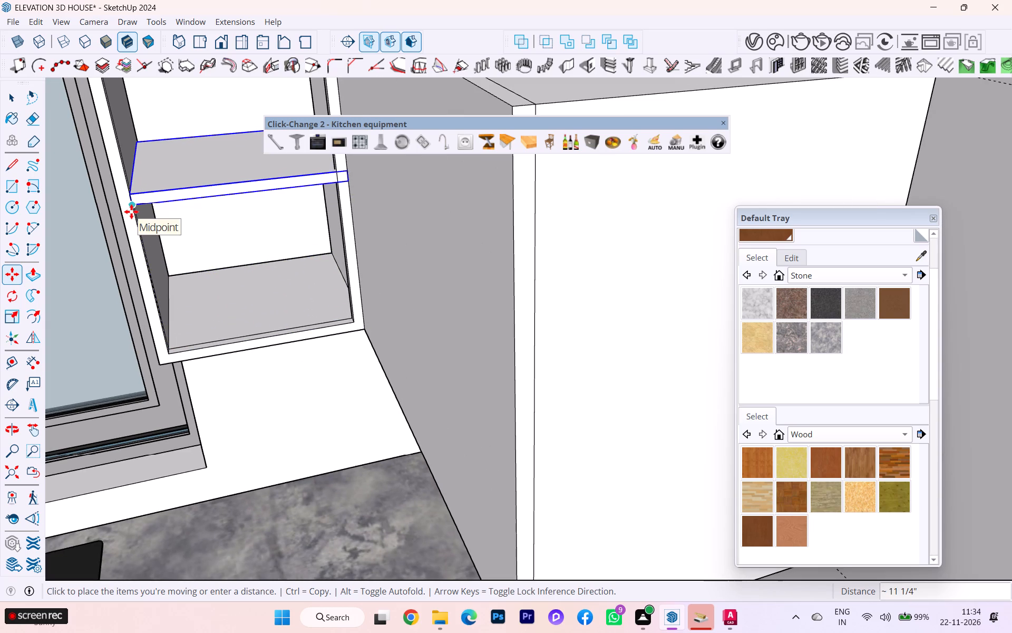
pyautogui.press('Up')
pyautogui.scroll(-7, 138, 221)
pyautogui.scroll(2, 145, 231)
pyautogui.scroll(-1, 145, 231)
pyautogui.scroll(4, 149, 210)
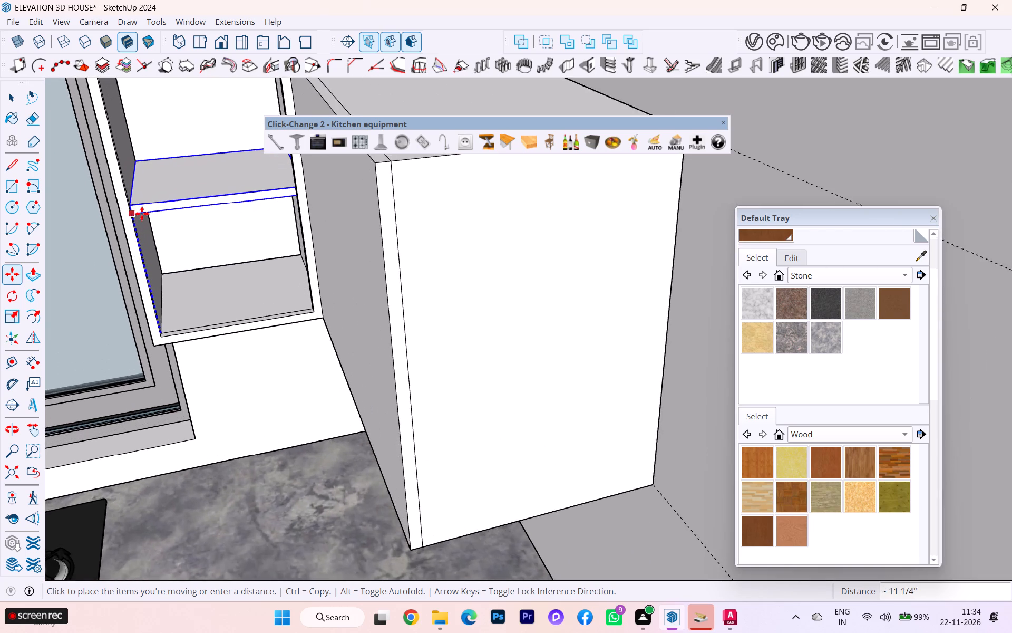
pyautogui.scroll(1, 142, 214)
pyautogui.scroll(-1, 142, 214)
pyautogui.scroll(4, 134, 213)
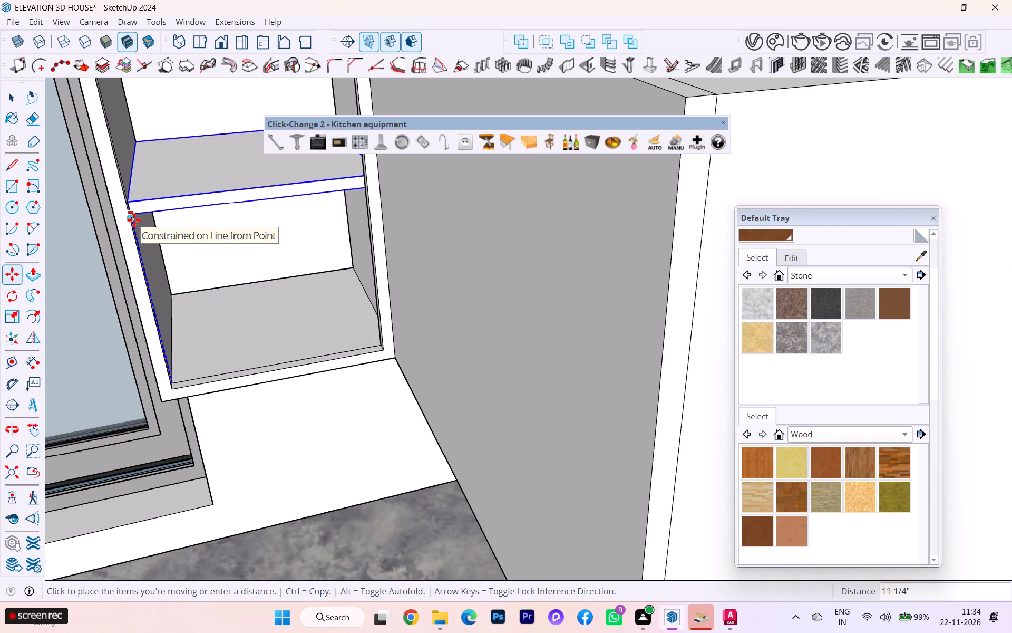
pyautogui.click(134, 220)
pyautogui.scroll(-3, 171, 226)
pyautogui.moveTo(172, 227); pyautogui.dragTo(230, 156, button='middle')
pyautogui.scroll(-8, 247, 207)
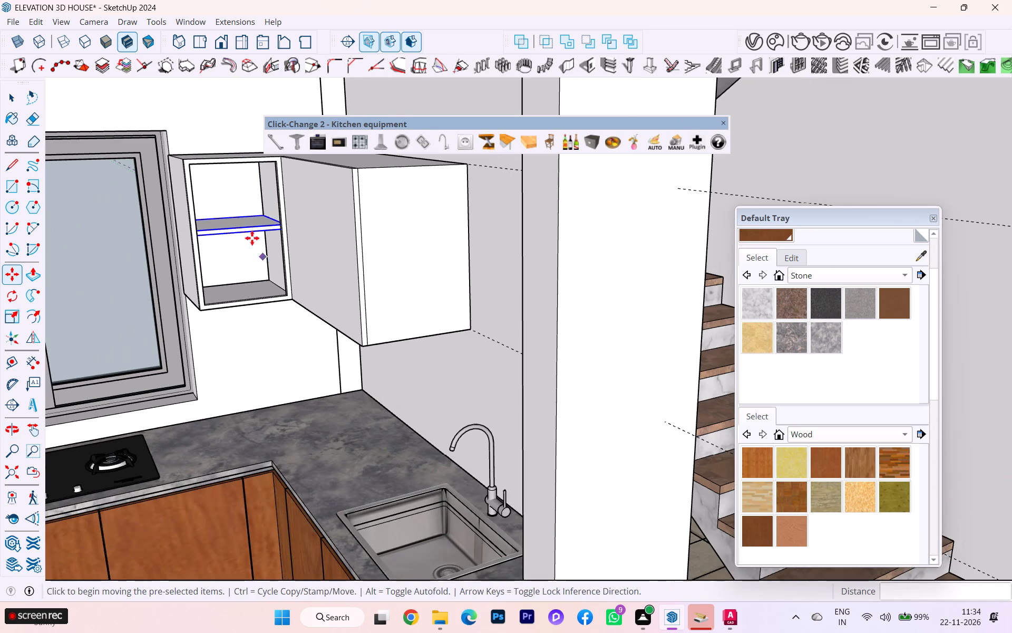
pyautogui.click(12, 95)
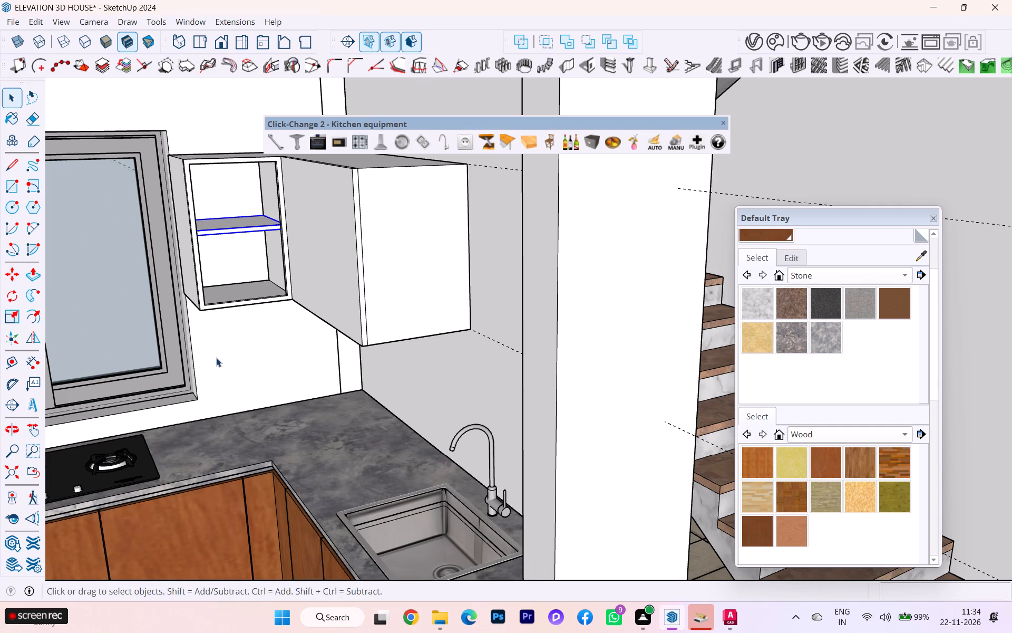
pyautogui.click(216, 358)
# Examine the shelved overhead cabinet within the whole kitchen and the surrounding rooms.
pyautogui.scroll(-7, 366, 284)
pyautogui.scroll(-5, 393, 318)
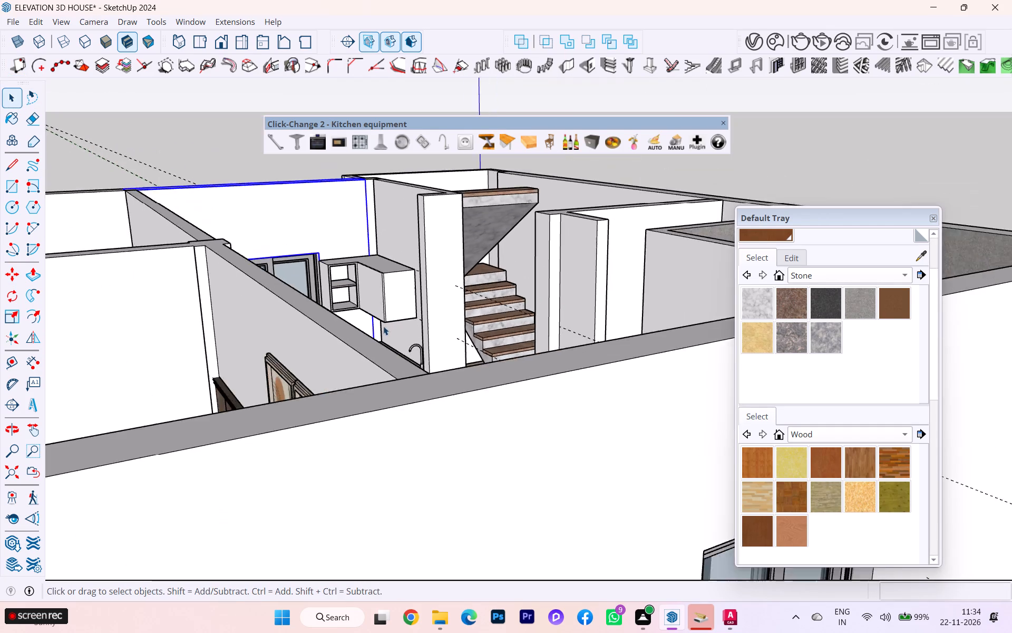
pyautogui.scroll(-2, 383, 326)
pyautogui.moveTo(318, 330); pyautogui.dragTo(137, 351, button='middle')
pyautogui.scroll(4, 399, 226)
pyautogui.scroll(-3, 405, 222)
pyautogui.moveTo(419, 243); pyautogui.dragTo(460, 271, button='middle')
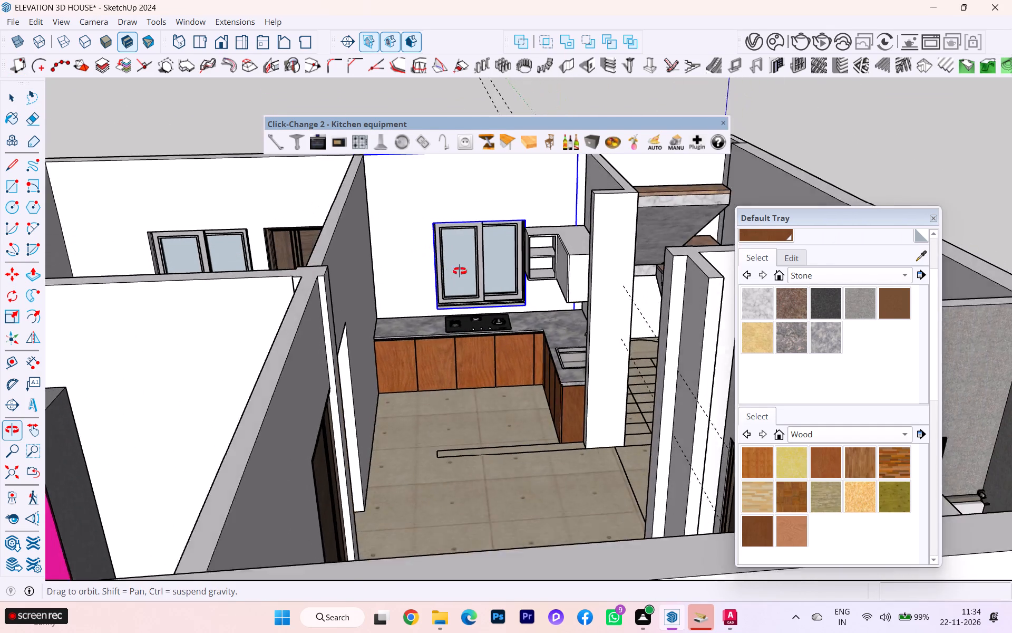
pyautogui.moveTo(460, 271); pyautogui.dragTo(478, 303, button='middle')
pyautogui.scroll(-4, 478, 304)
pyautogui.click(181, 139)
pyautogui.scroll(1, 488, 213)
pyautogui.scroll(-1, 489, 214)
pyautogui.scroll(1, 491, 216)
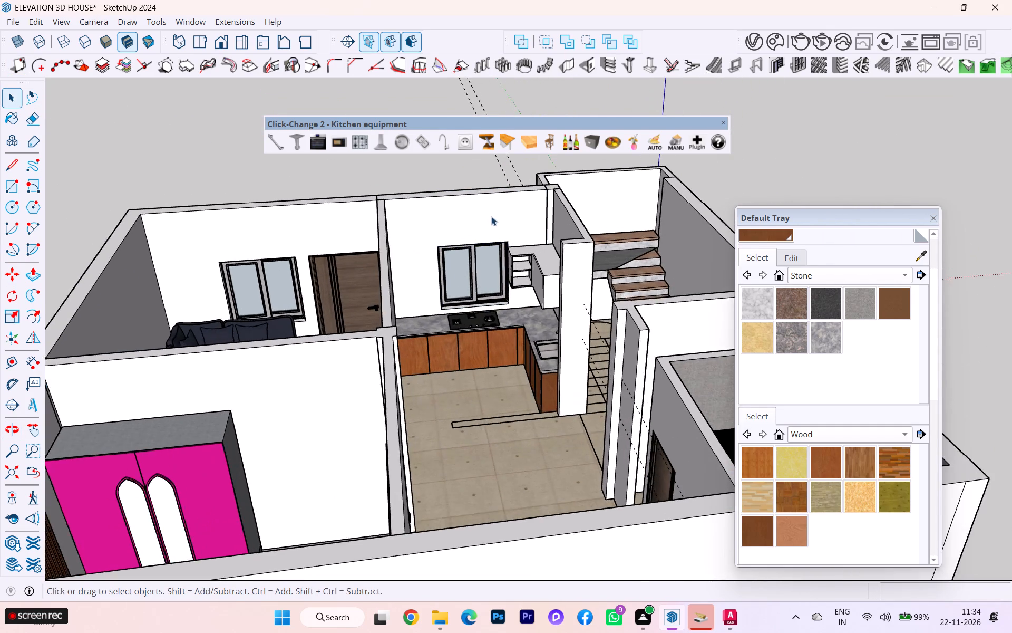
pyautogui.scroll(7, 566, 273)
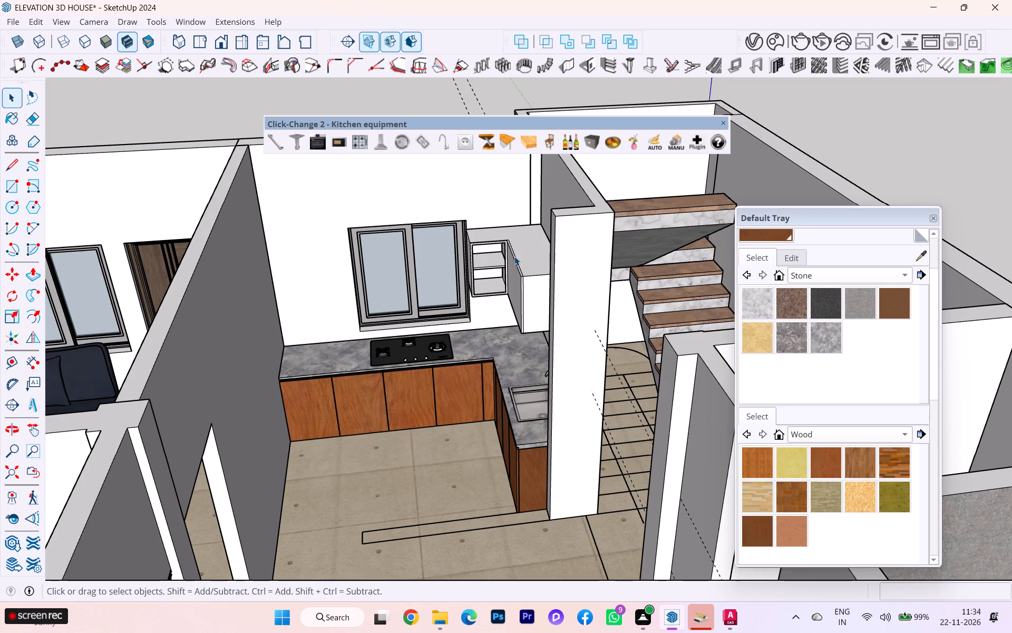
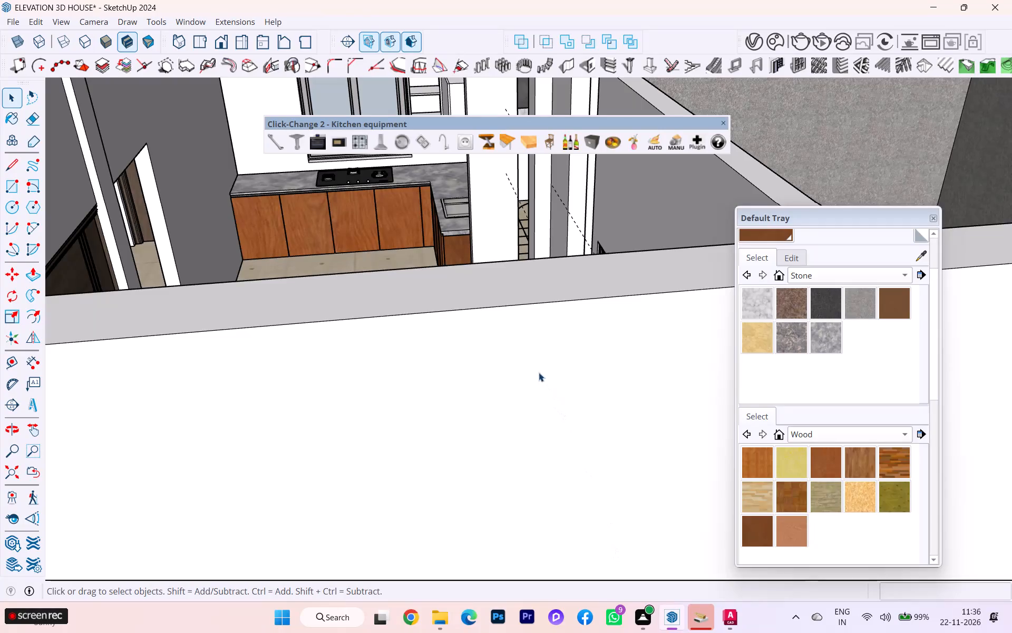
# Examine the kitchen and its floor area from above, together with the adjoining rooms and the exterior wall of the house.
pyautogui.scroll(-1, 529, 352)
pyautogui.scroll(1, 529, 359)
pyautogui.scroll(-1, 529, 376)
pyautogui.scroll(-5, 542, 416)
pyautogui.moveTo(524, 461); pyautogui.dragTo(520, 464, button='middle')
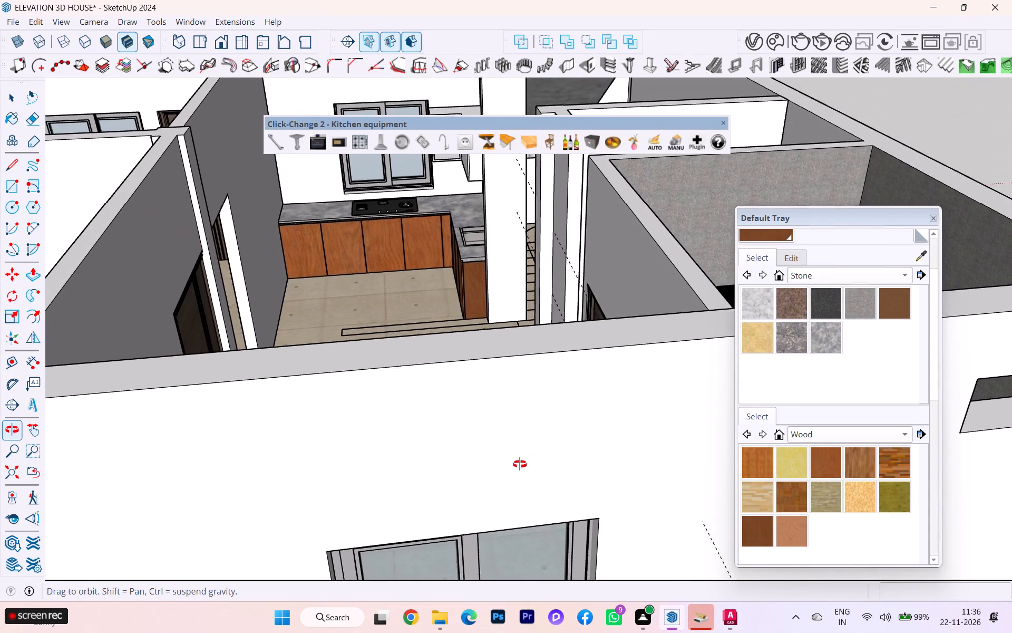
pyautogui.moveTo(520, 464); pyautogui.dragTo(493, 520, button='middle')
pyautogui.scroll(-3, 552, 438)
pyautogui.scroll(3, 557, 299)
pyautogui.scroll(-4, 557, 299)
pyautogui.scroll(2, 557, 303)
pyautogui.scroll(-1, 559, 312)
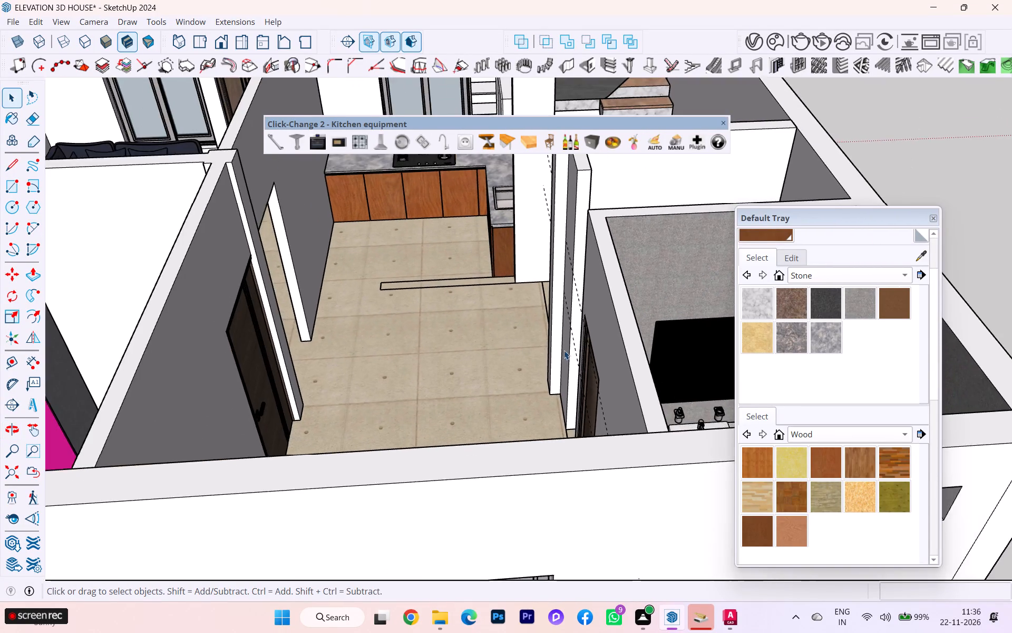
pyautogui.scroll(-5, 565, 351)
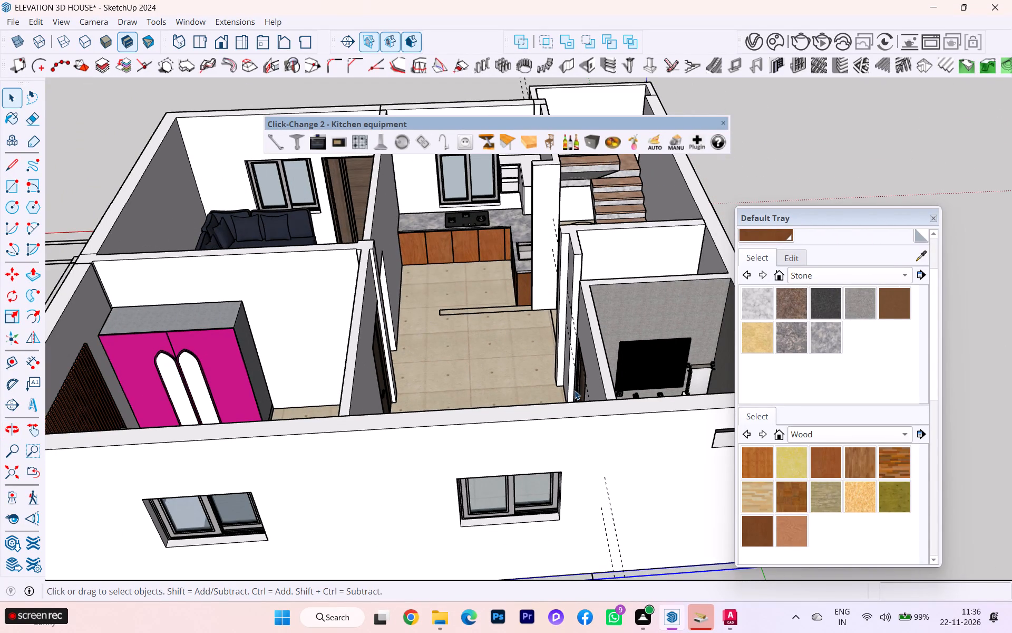
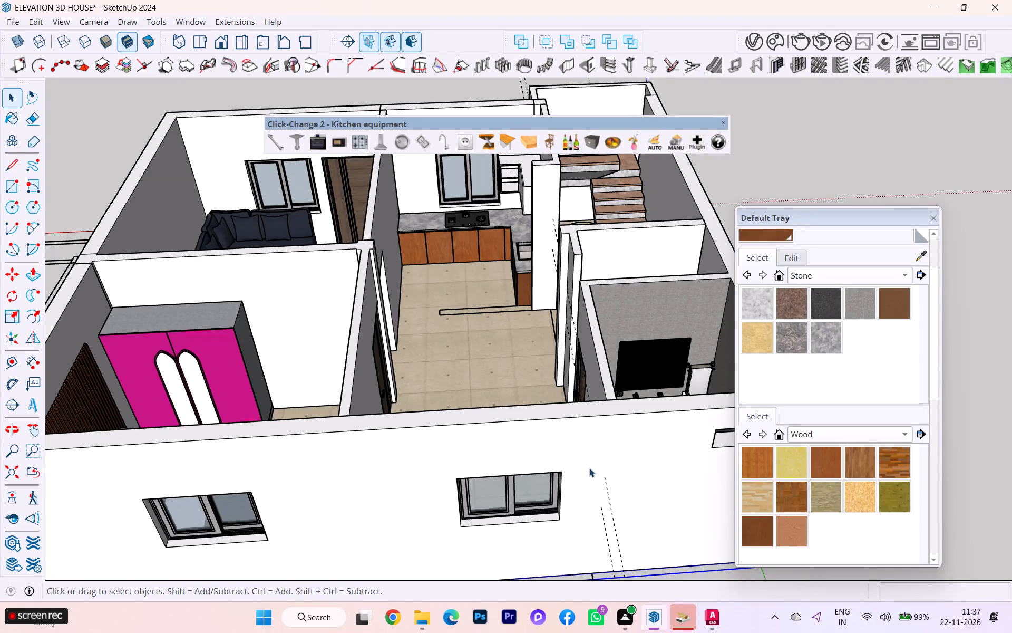
# Examine the whole furnished house from above, covering the kitchen, living room, bedroom, bathroom and staircase layout.
pyautogui.scroll(-3, 565, 543)
pyautogui.scroll(-1, 649, 526)
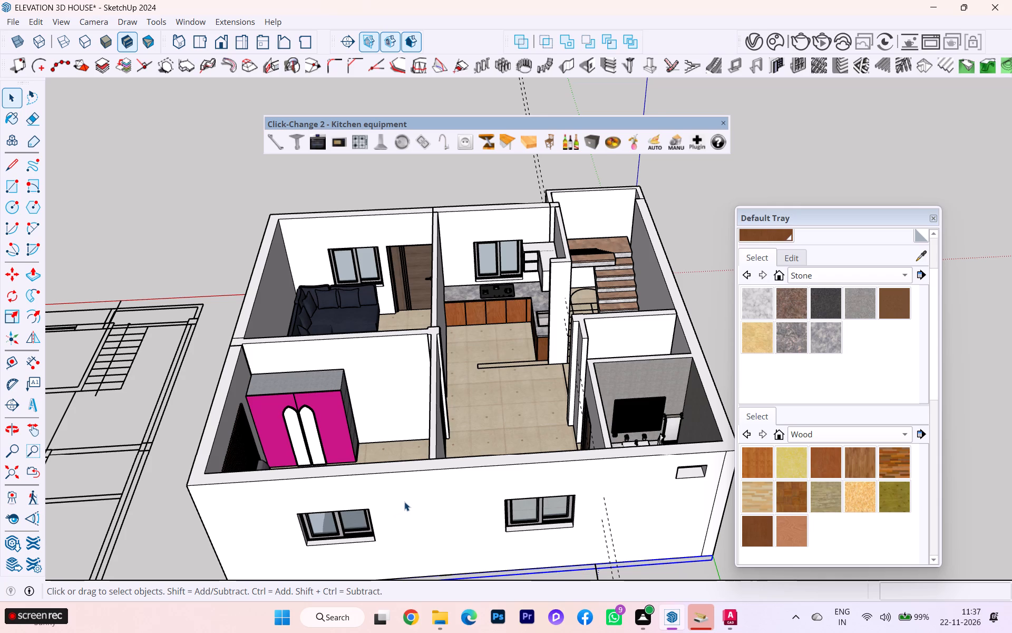
pyautogui.scroll(2, 423, 495)
pyautogui.scroll(1, 484, 442)
pyautogui.scroll(-2, 484, 442)
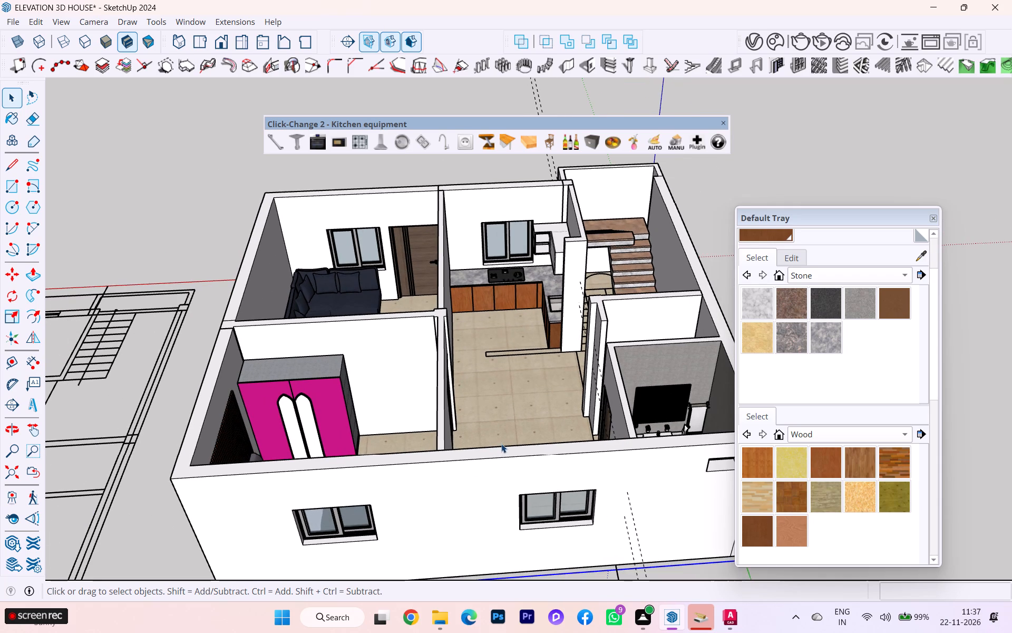
pyautogui.scroll(4, 486, 396)
pyautogui.scroll(-1, 531, 409)
pyautogui.moveTo(531, 410); pyautogui.dragTo(504, 446, button='middle')
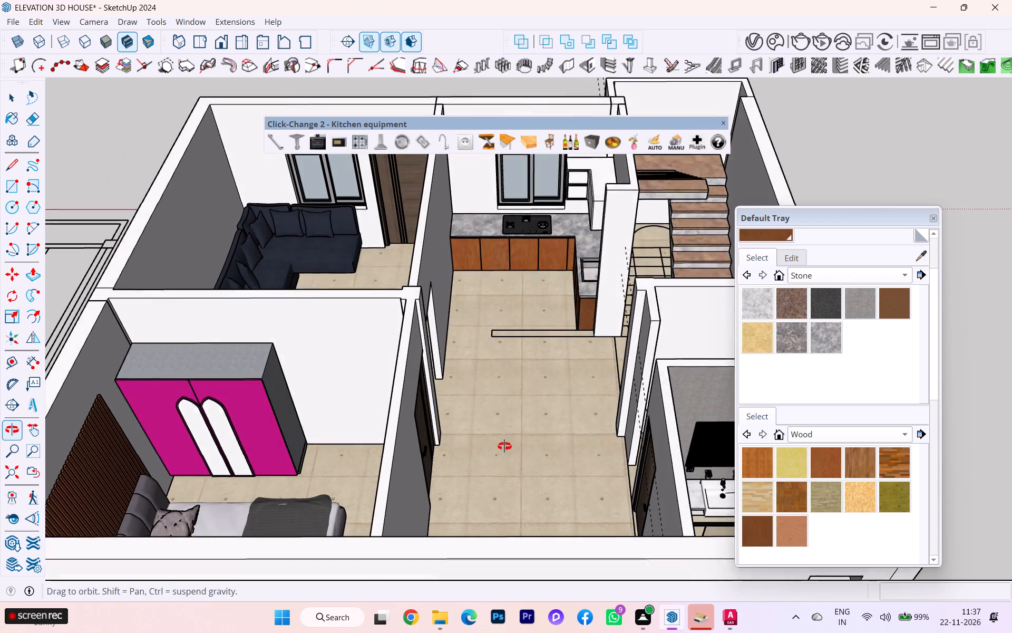
pyautogui.moveTo(504, 446); pyautogui.dragTo(494, 483, button='middle')
pyautogui.scroll(-1, 508, 475)
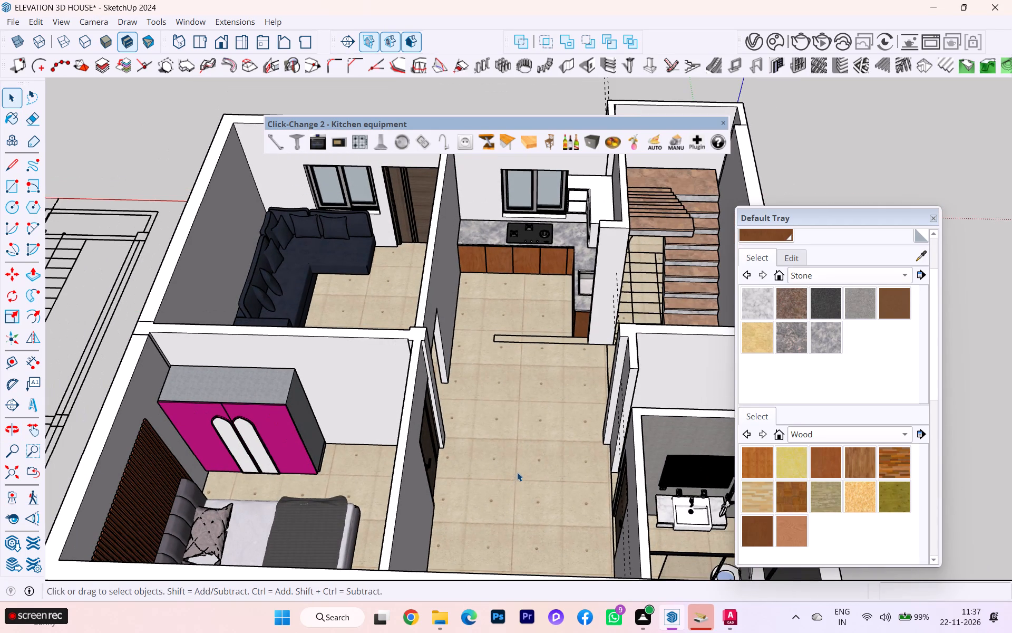
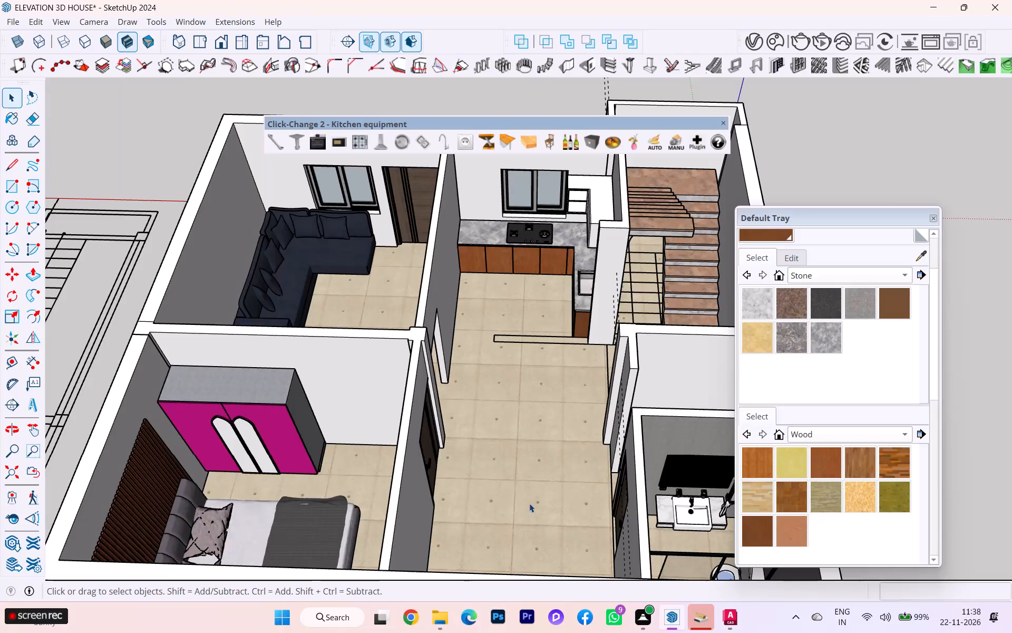
# Paint the overhead cabinet's front frame and its top edging strip beside the kitchen window with the reddish-brown wood material.
pyautogui.scroll(-3, 539, 491)
pyautogui.moveTo(542, 355); pyautogui.dragTo(609, 353, button='middle')
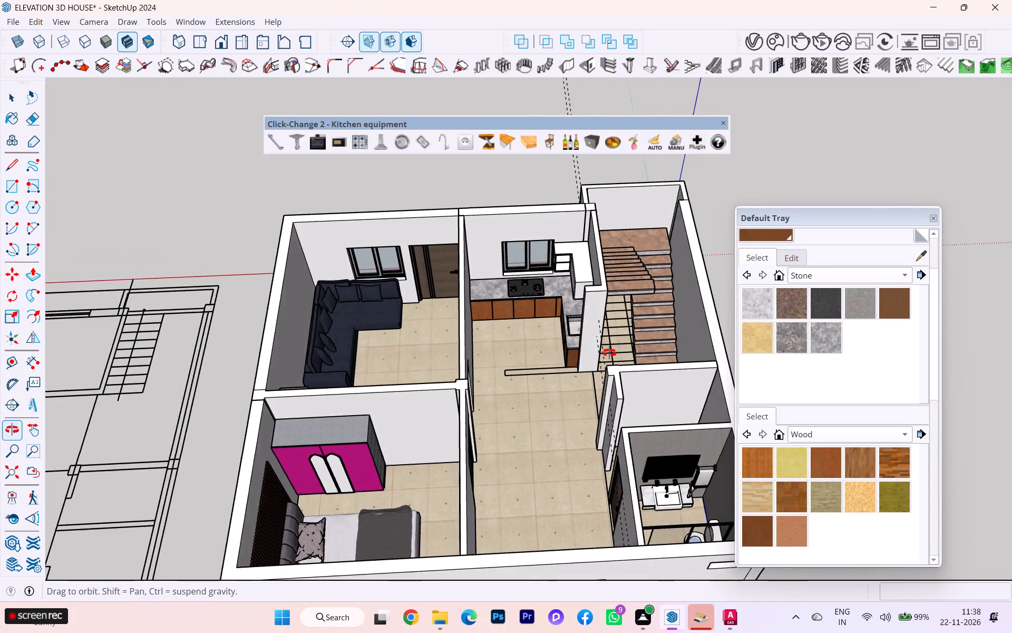
pyautogui.moveTo(609, 353); pyautogui.dragTo(628, 341, button='middle')
pyautogui.scroll(3, 614, 279)
pyautogui.scroll(-1, 614, 279)
pyautogui.scroll(2, 614, 279)
pyautogui.scroll(-4, 562, 224)
pyautogui.scroll(17, 562, 223)
pyautogui.moveTo(519, 261); pyautogui.dragTo(536, 253, button='middle')
pyautogui.scroll(6, 528, 265)
pyautogui.moveTo(492, 274); pyautogui.dragTo(505, 191, button='middle')
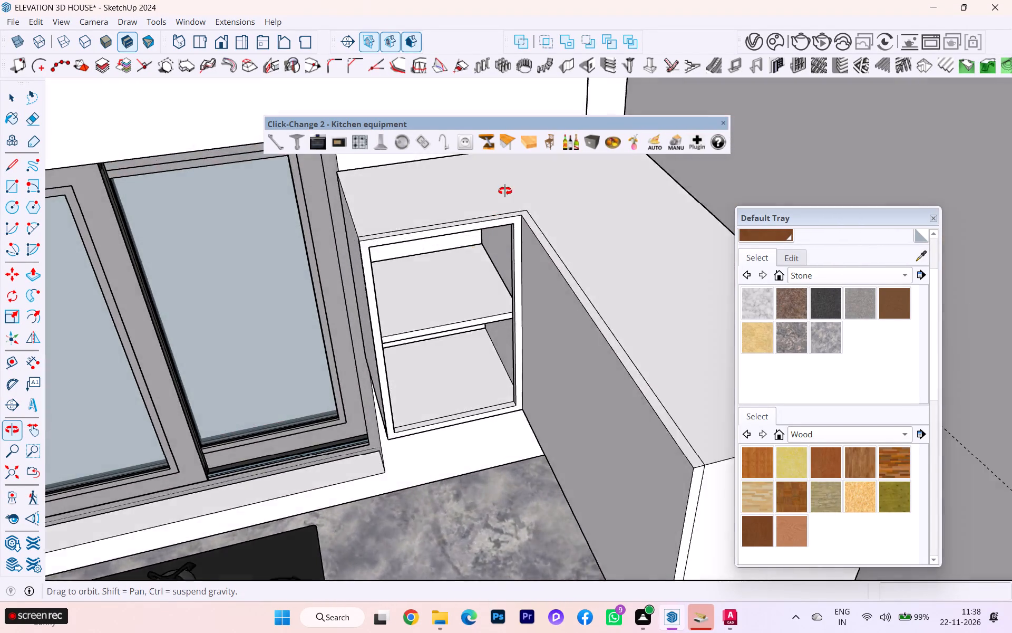
pyautogui.moveTo(505, 191); pyautogui.dragTo(505, 159, button='middle')
pyautogui.scroll(1, 387, 210)
pyautogui.scroll(-2, 387, 210)
pyautogui.scroll(3, 387, 210)
pyautogui.doubleClick(373, 226)
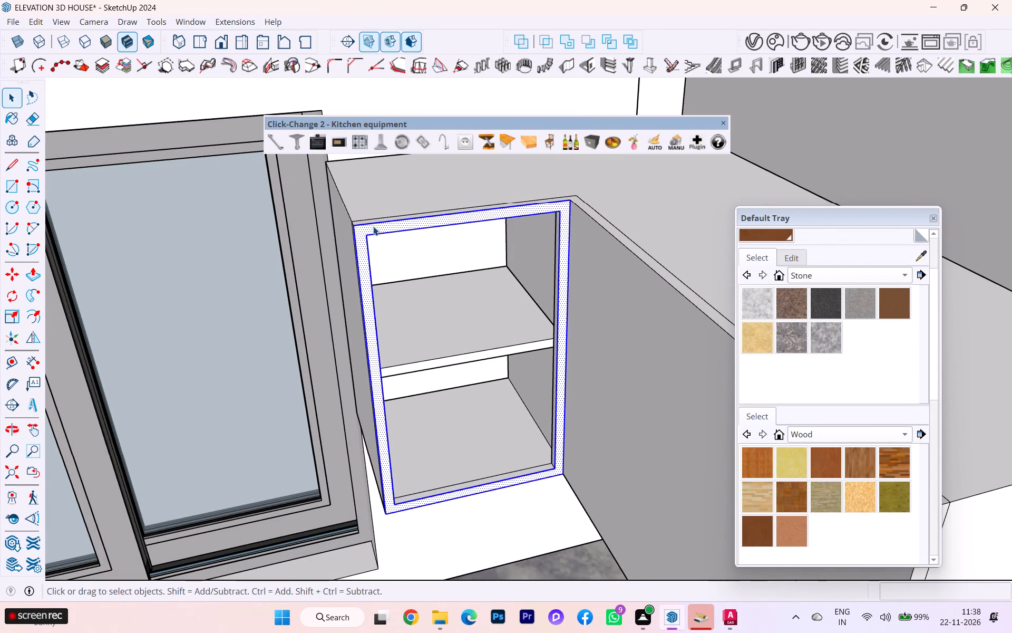
pyautogui.click(830, 459)
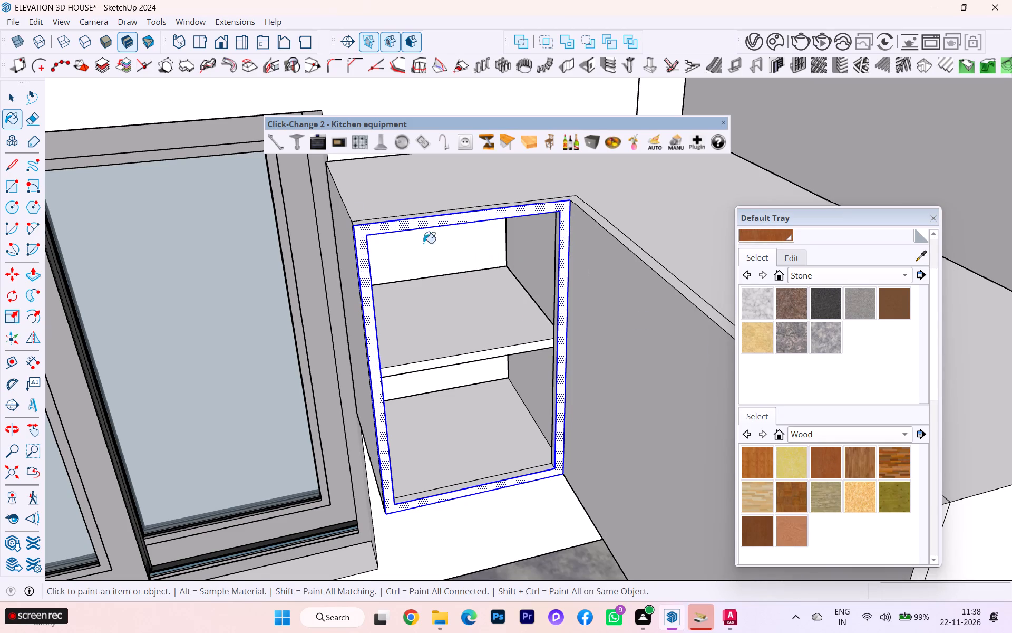
pyautogui.click(362, 232)
pyautogui.scroll(7, 362, 233)
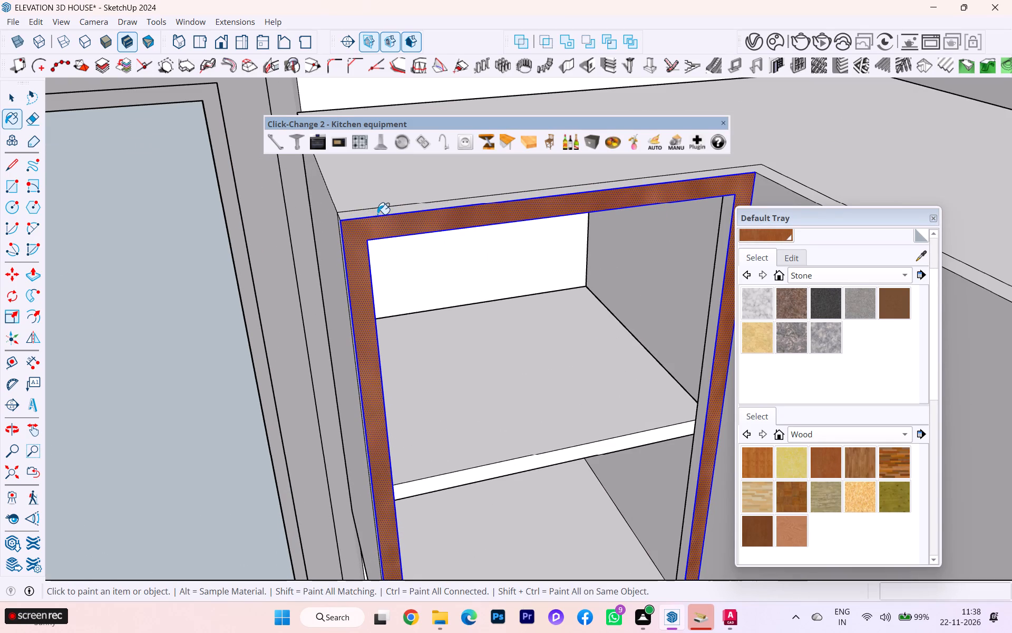
pyautogui.click(379, 210)
pyautogui.scroll(-4, 371, 237)
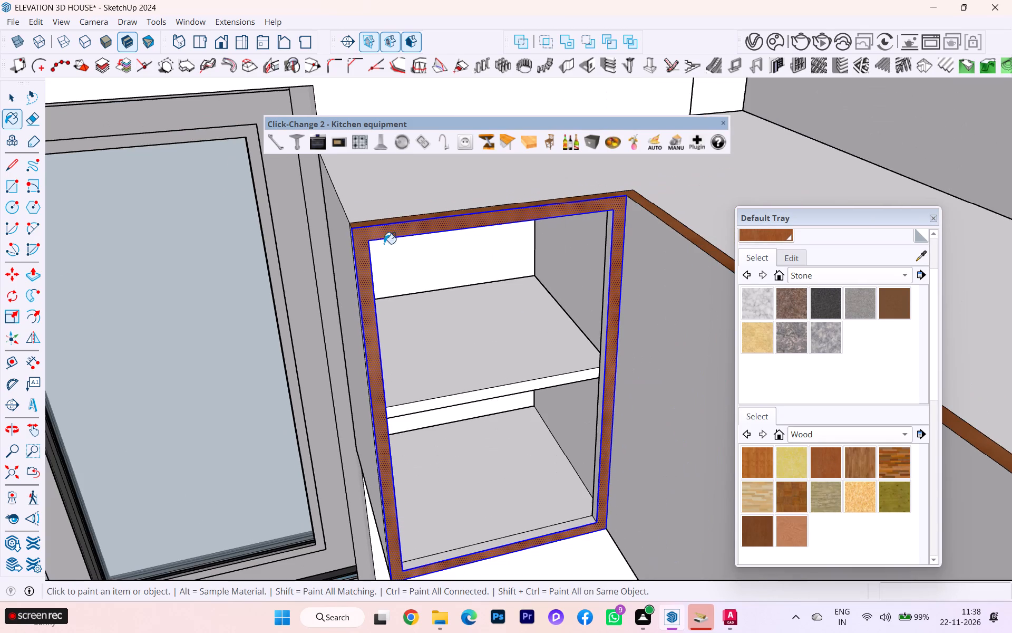
# Paint the frame's window-side outer edge and the inner edges around the shelf opening with the same reddish-brown wood.
pyautogui.moveTo(435, 245); pyautogui.dragTo(576, 262, button='middle')
pyautogui.scroll(4, 531, 282)
pyautogui.click(361, 290)
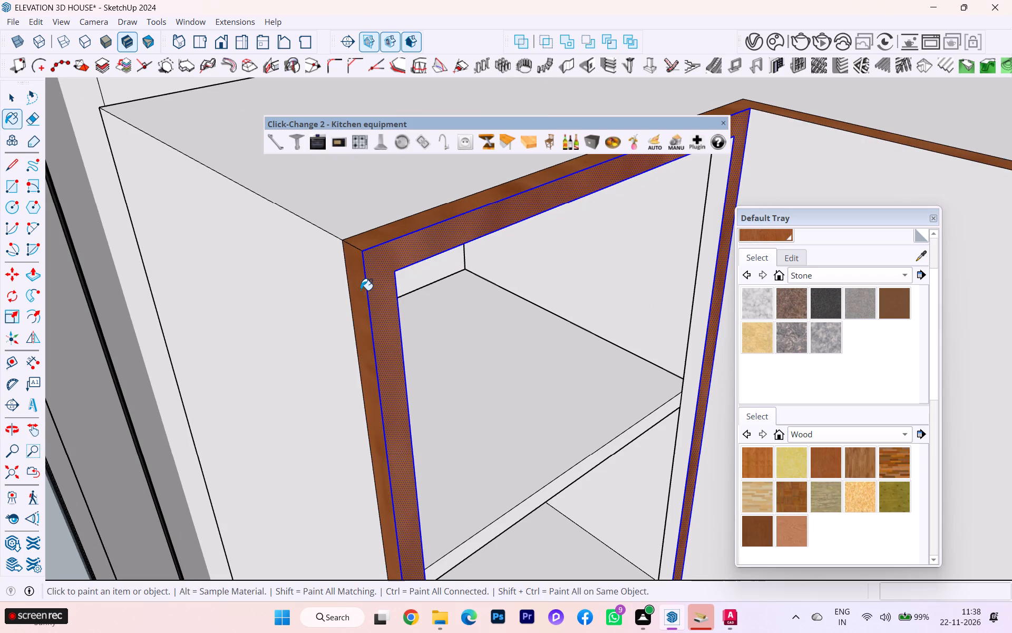
pyautogui.scroll(-3, 363, 265)
pyautogui.scroll(-2, 502, 277)
pyautogui.scroll(3, 633, 301)
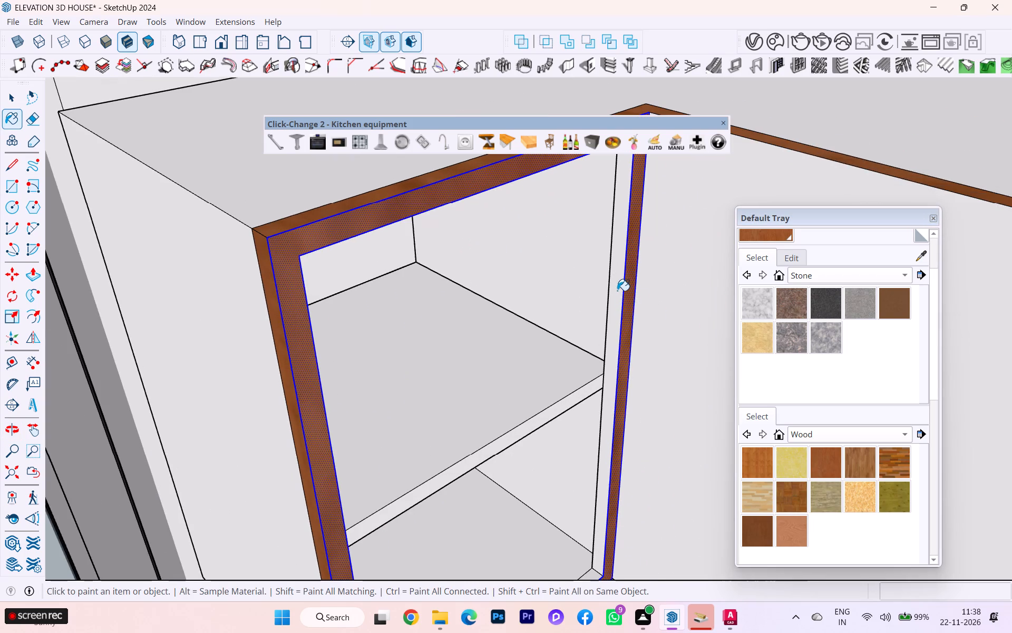
pyautogui.click(617, 291)
pyautogui.scroll(-1, 618, 291)
pyautogui.moveTo(618, 291); pyautogui.dragTo(247, 346, button='middle')
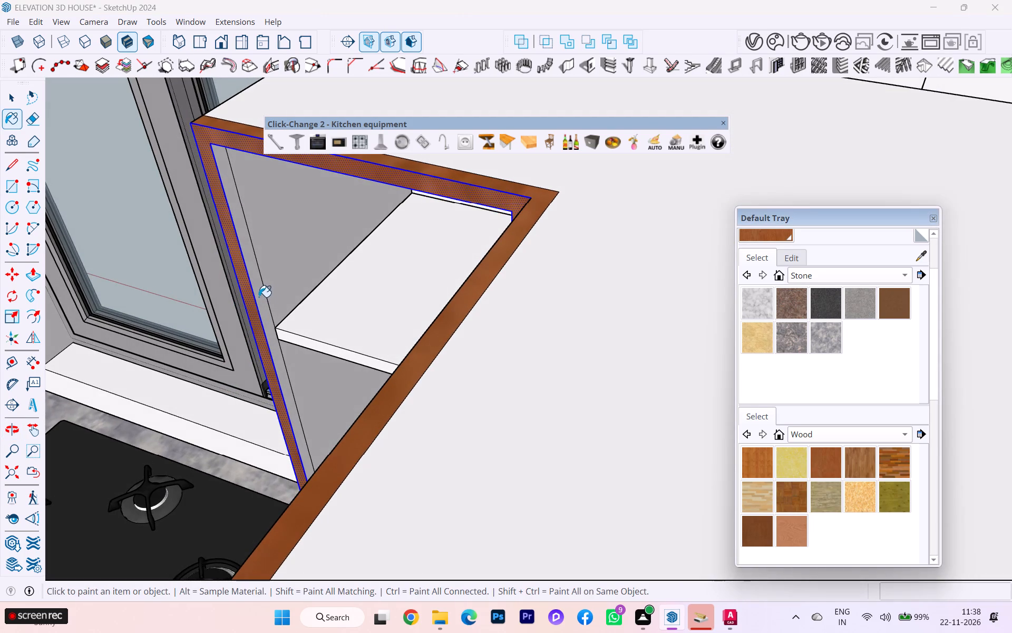
pyautogui.click(259, 298)
pyautogui.scroll(-3, 297, 294)
pyautogui.moveTo(477, 287); pyautogui.dragTo(641, 263, button='middle')
pyautogui.scroll(-1, 334, 305)
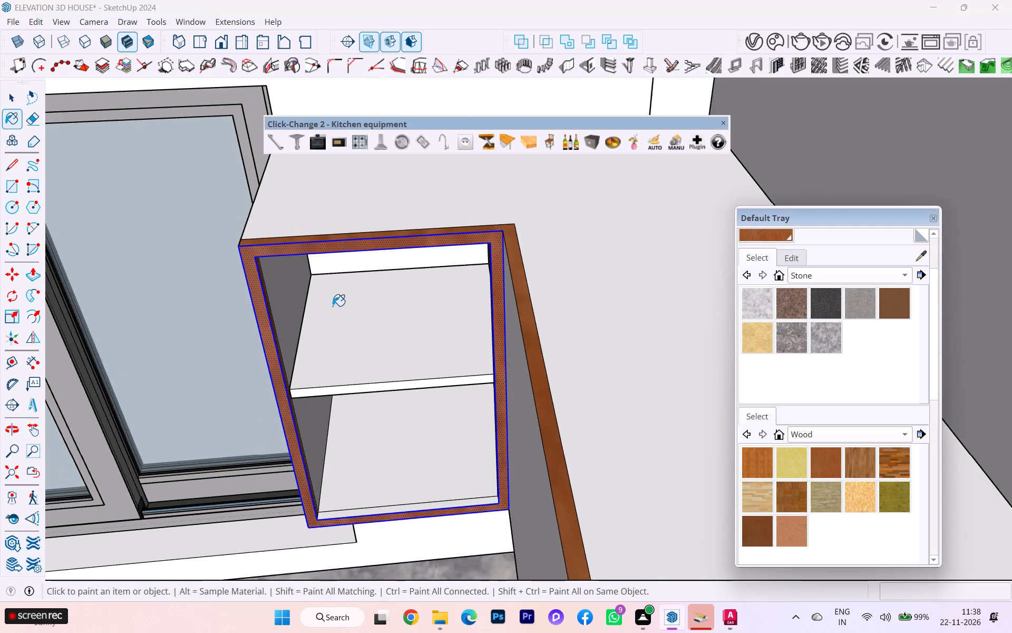
pyautogui.moveTo(336, 308); pyautogui.dragTo(492, 254, button='middle')
pyautogui.scroll(3, 520, 461)
pyautogui.click(532, 539)
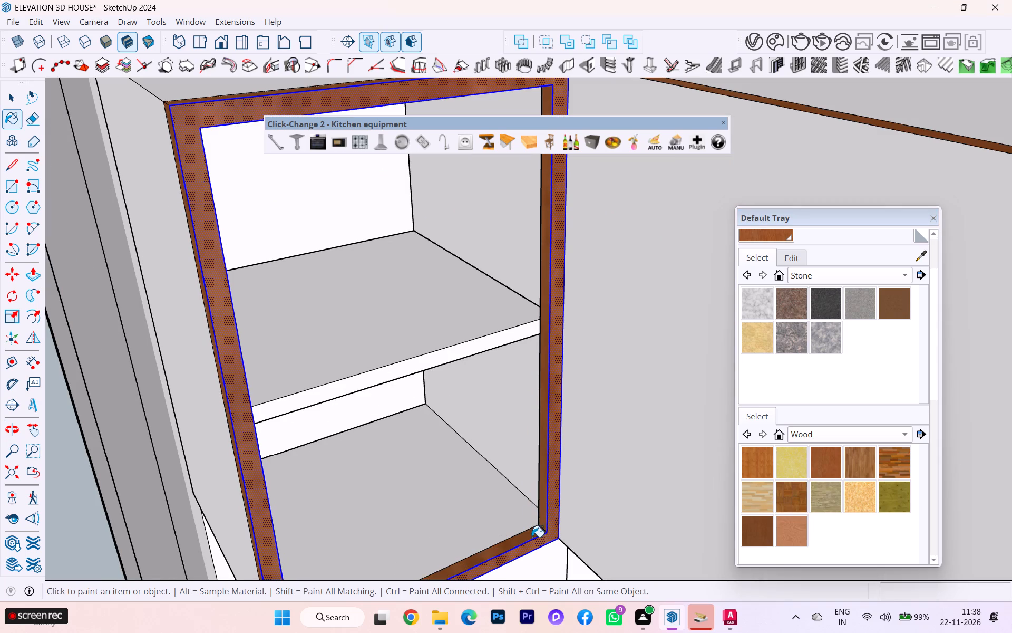
pyautogui.scroll(-4, 515, 439)
pyautogui.moveTo(514, 423); pyautogui.dragTo(348, 366, button='middle')
pyautogui.scroll(-1, 359, 328)
pyautogui.scroll(1, 390, 349)
pyautogui.scroll(-3, 437, 372)
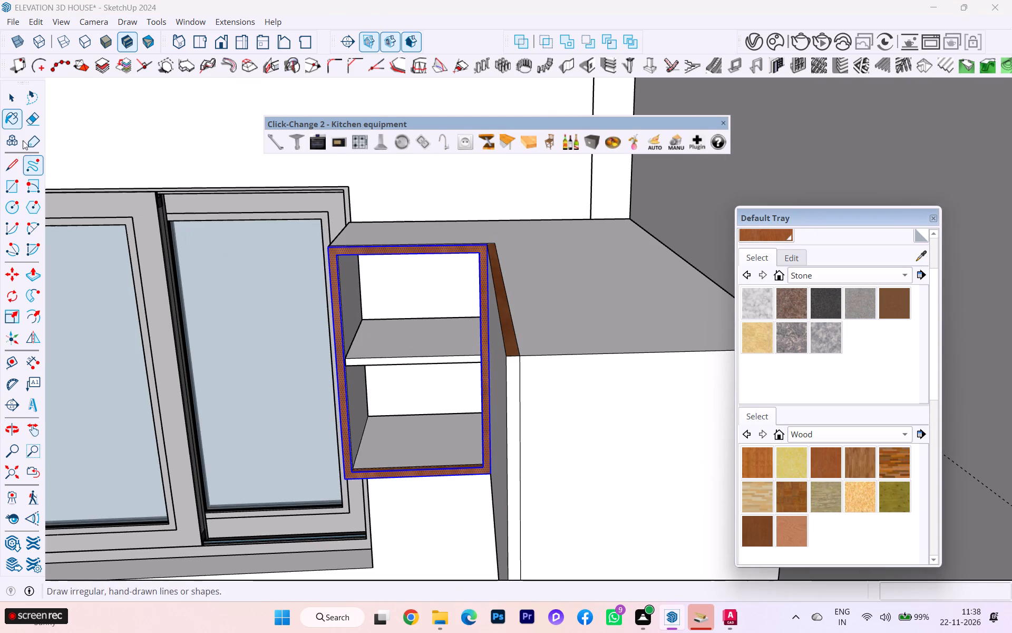
pyautogui.click(8, 102)
pyautogui.click(161, 138)
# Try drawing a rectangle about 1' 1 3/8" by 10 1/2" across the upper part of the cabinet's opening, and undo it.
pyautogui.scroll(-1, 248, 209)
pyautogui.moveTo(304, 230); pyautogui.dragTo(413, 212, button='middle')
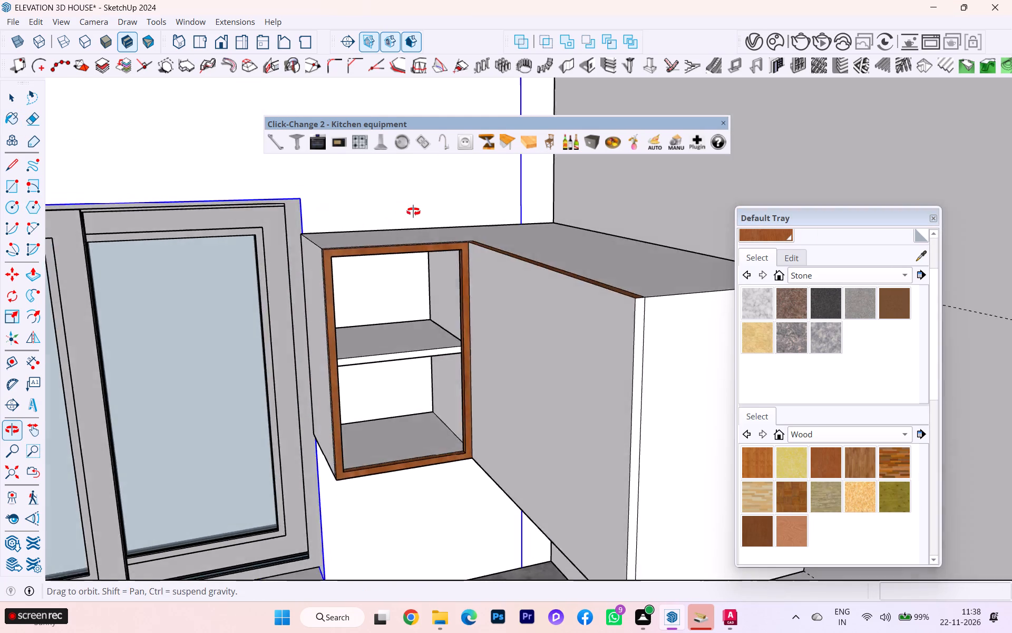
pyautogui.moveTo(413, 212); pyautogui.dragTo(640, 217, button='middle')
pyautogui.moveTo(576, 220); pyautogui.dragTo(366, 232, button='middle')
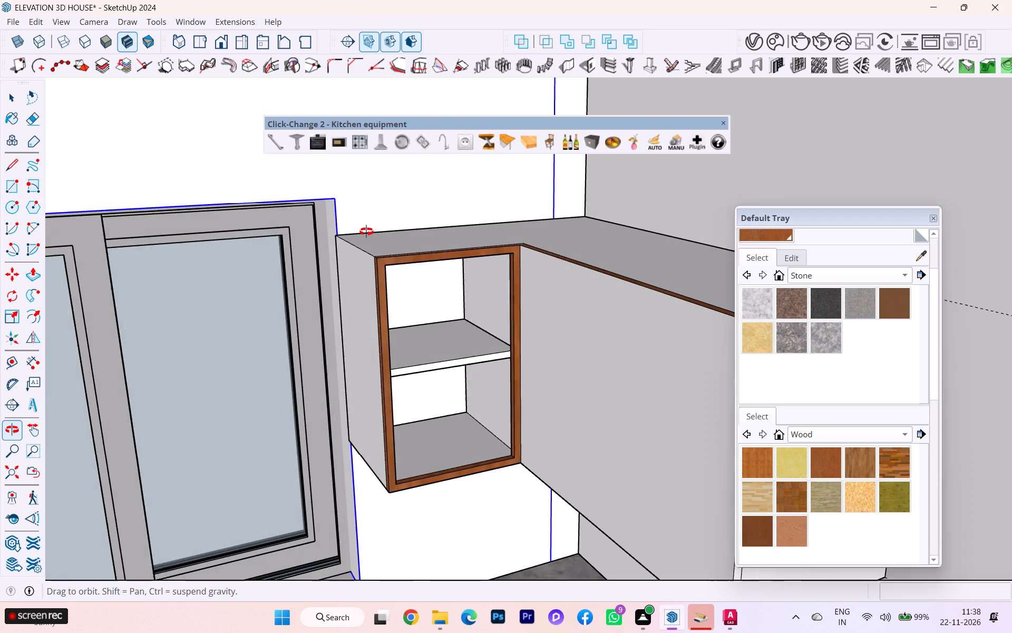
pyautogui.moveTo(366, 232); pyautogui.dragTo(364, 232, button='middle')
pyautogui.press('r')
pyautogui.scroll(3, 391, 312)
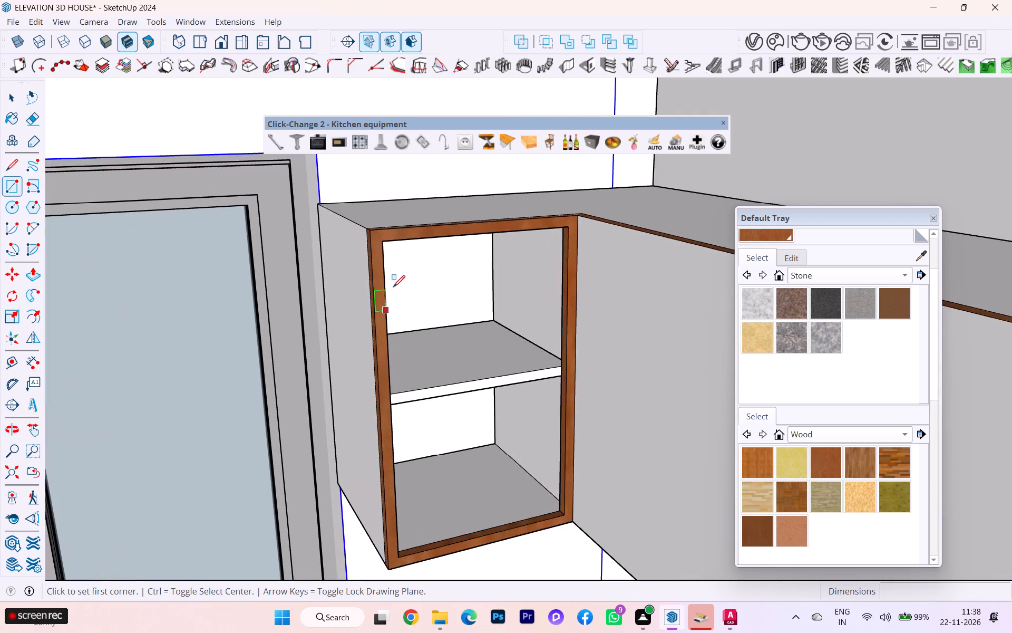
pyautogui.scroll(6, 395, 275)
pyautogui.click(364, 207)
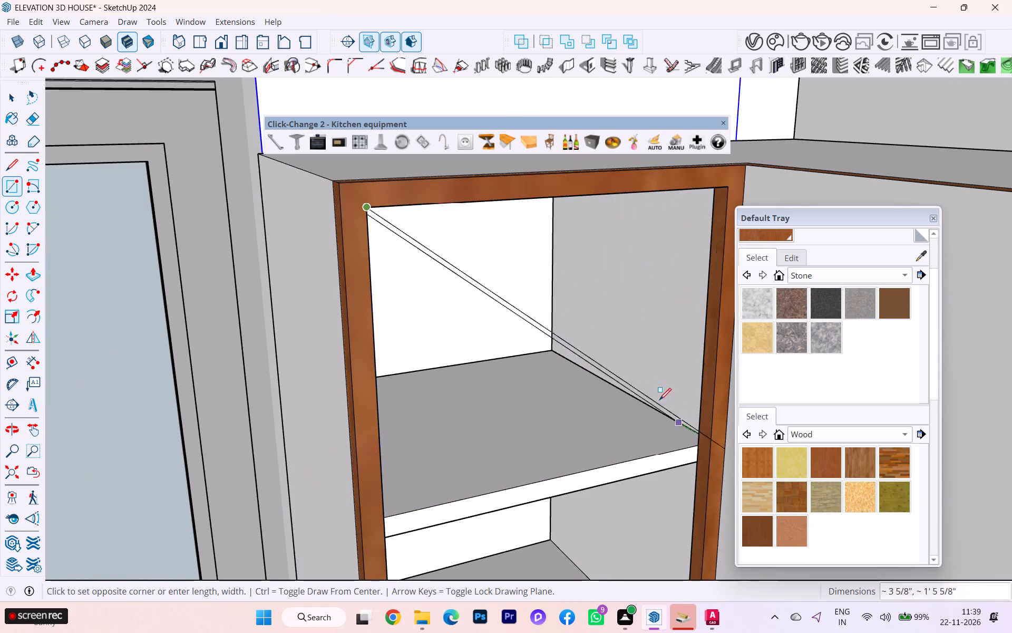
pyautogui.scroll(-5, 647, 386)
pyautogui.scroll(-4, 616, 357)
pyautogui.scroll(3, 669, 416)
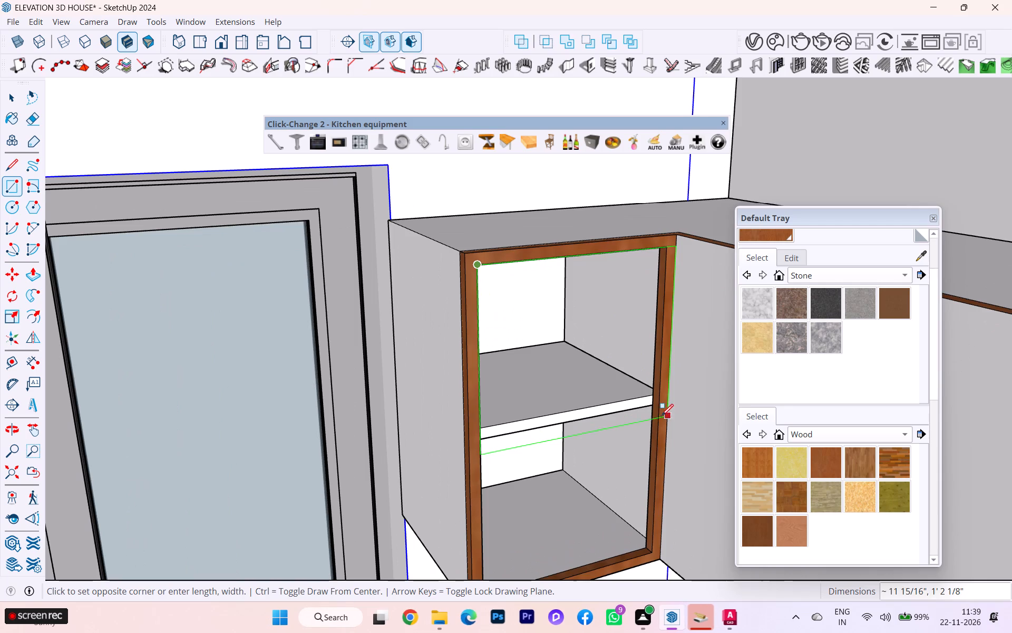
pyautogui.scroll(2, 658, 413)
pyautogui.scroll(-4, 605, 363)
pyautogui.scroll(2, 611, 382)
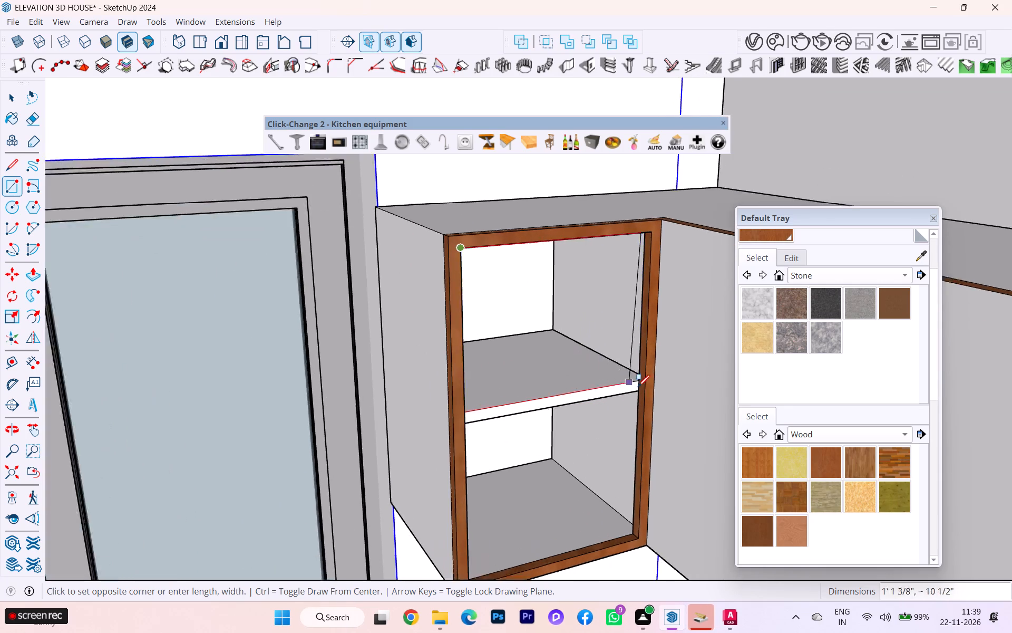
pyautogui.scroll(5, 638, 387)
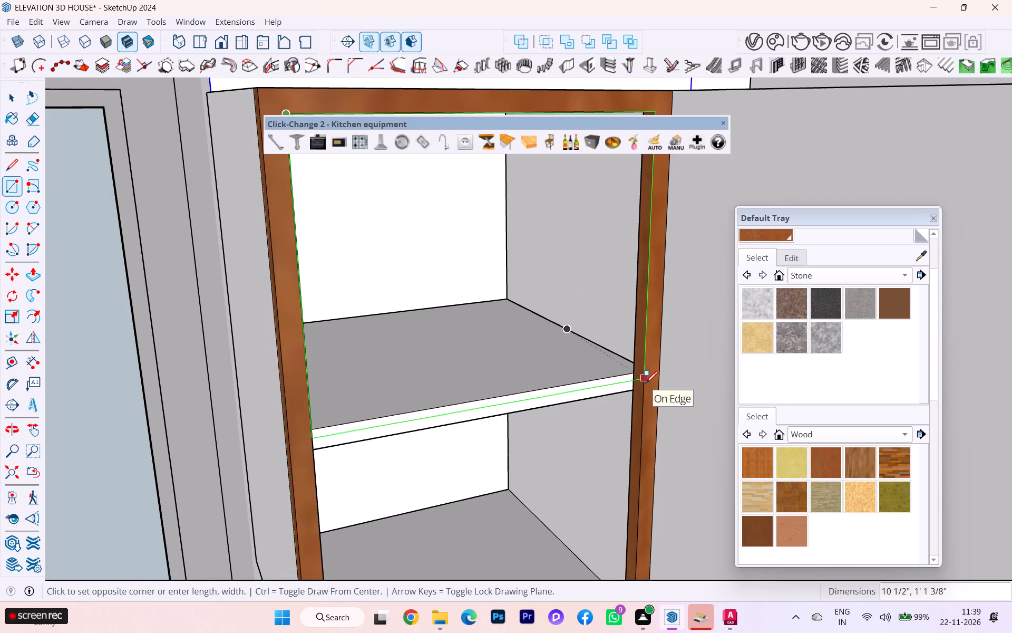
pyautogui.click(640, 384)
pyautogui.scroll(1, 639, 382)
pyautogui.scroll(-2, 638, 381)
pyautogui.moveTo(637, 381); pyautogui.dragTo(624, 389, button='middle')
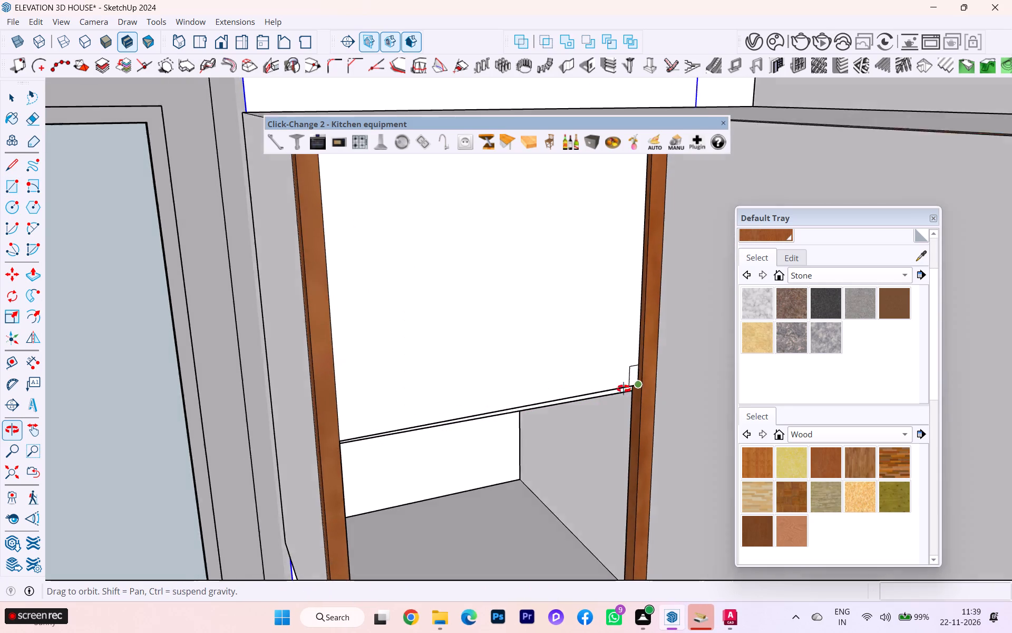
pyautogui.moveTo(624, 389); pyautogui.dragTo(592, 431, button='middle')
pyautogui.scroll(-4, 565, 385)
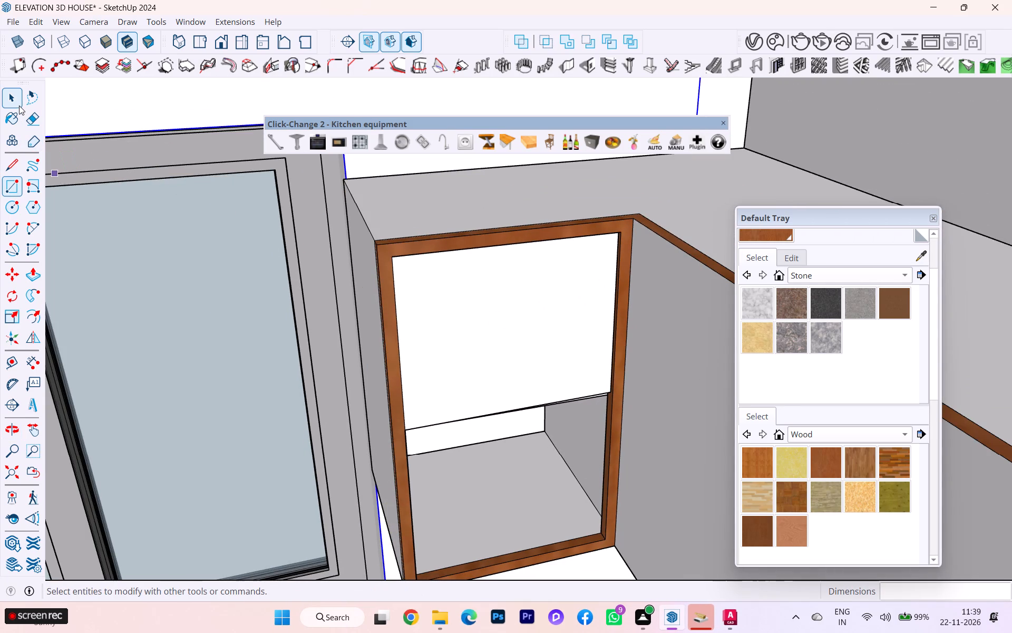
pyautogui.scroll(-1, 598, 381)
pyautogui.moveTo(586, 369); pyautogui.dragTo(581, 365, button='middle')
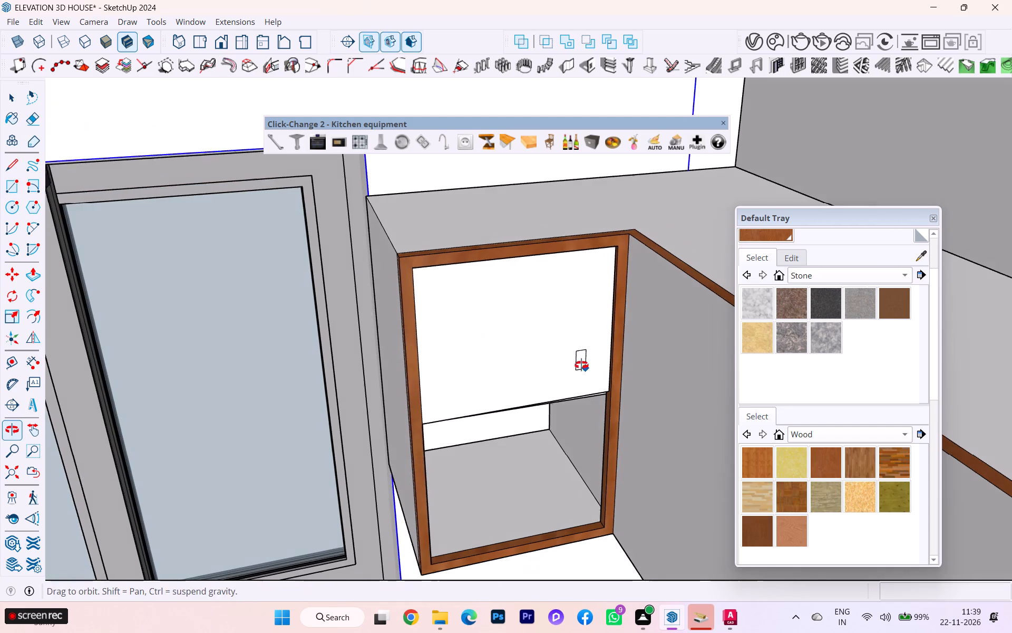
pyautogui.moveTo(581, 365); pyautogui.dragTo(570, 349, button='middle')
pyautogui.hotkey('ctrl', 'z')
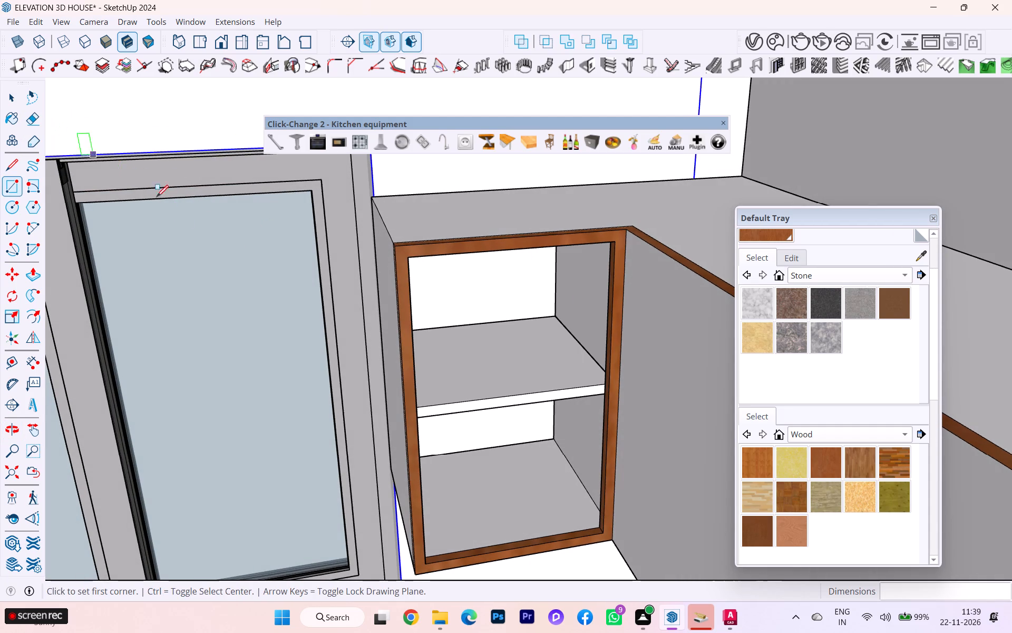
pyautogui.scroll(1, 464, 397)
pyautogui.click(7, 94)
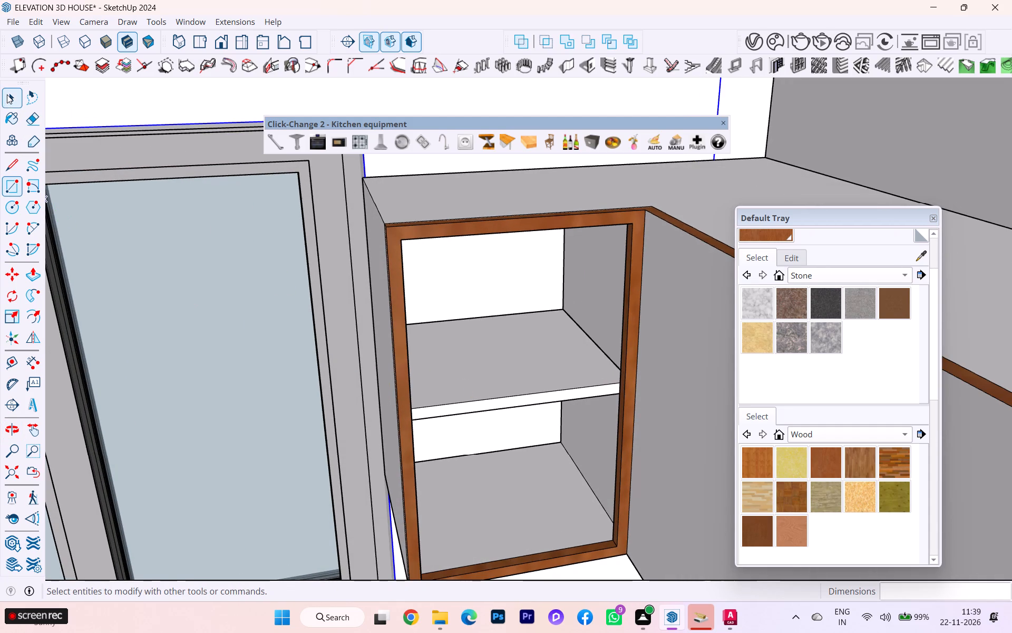
# Examine the joint between the middle shelf's front edge and the window-side inner edge of the wood frame.
pyautogui.moveTo(469, 223); pyautogui.dragTo(284, 215, button='middle')
pyautogui.scroll(4, 383, 380)
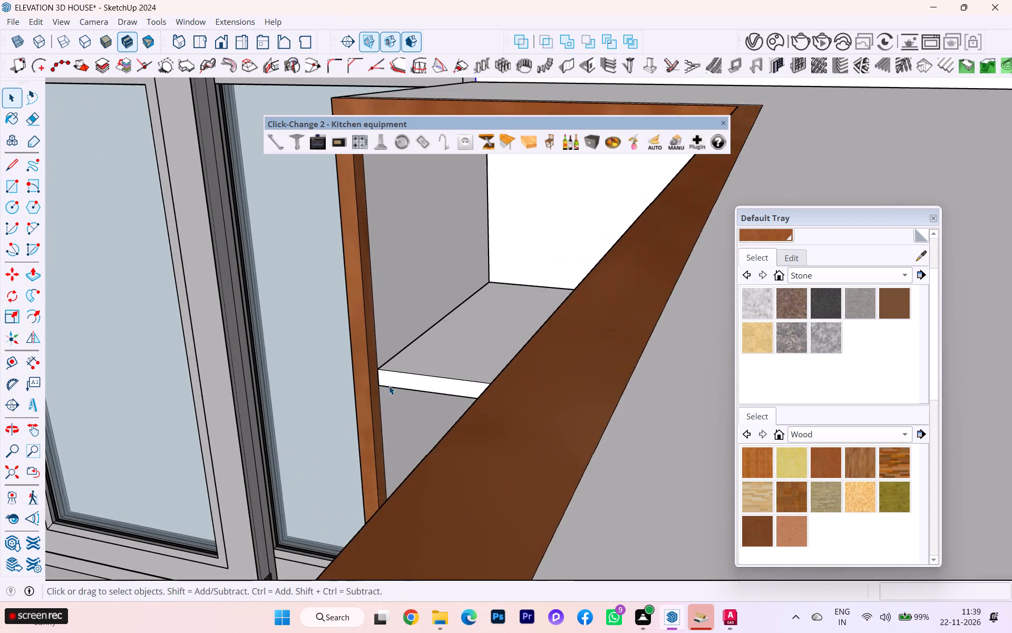
pyautogui.moveTo(391, 388); pyautogui.dragTo(406, 407, button='middle')
pyautogui.scroll(4, 388, 384)
pyautogui.doubleClick(373, 378)
pyautogui.scroll(8, 369, 380)
pyautogui.scroll(-1, 369, 380)
pyautogui.scroll(1, 369, 380)
pyautogui.scroll(-1, 369, 381)
pyautogui.moveTo(369, 381); pyautogui.dragTo(328, 398, button='middle')
pyautogui.click(315, 398)
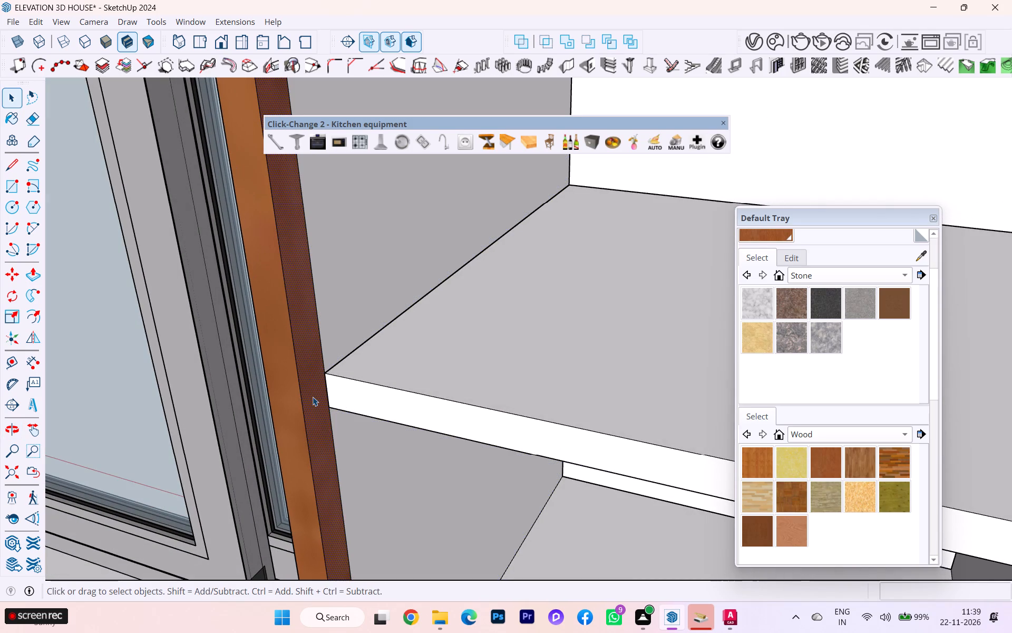
pyautogui.scroll(3, 315, 393)
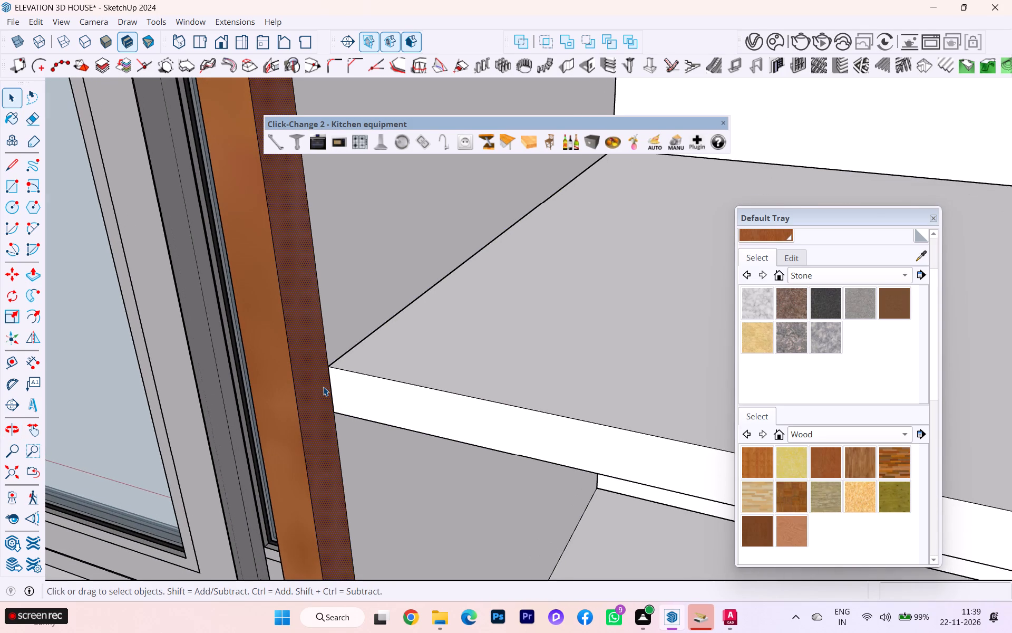
pyautogui.scroll(3, 323, 387)
pyautogui.scroll(-11, 323, 387)
pyautogui.scroll(3, 489, 306)
pyautogui.scroll(-4, 487, 307)
pyautogui.scroll(1, 487, 307)
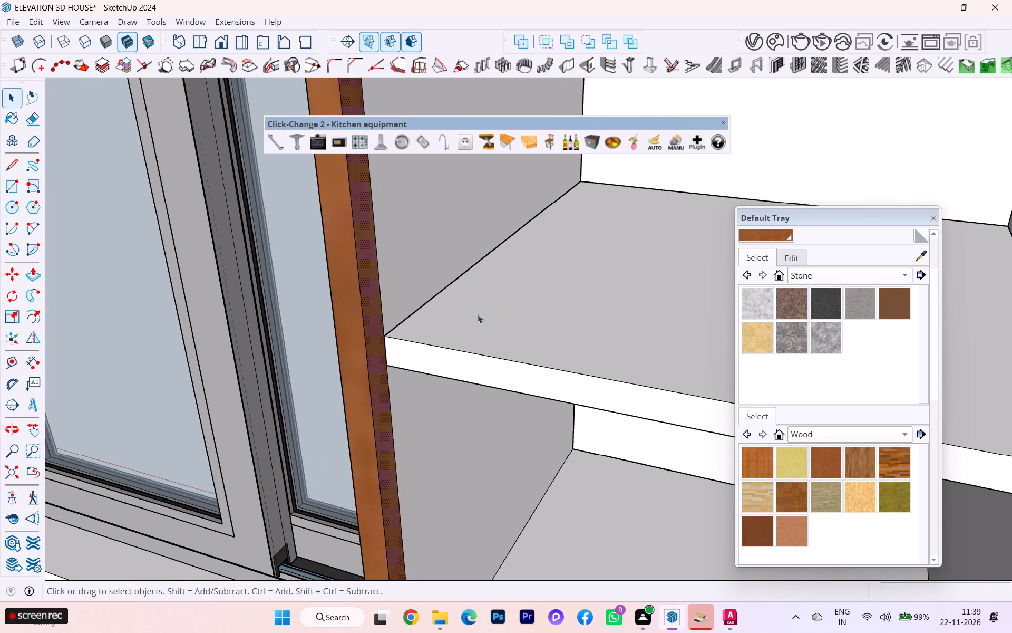
# Copy the cabinet's middle shelf about 6" straight down into the lower compartment.
pyautogui.moveTo(476, 314); pyautogui.dragTo(664, 305, button='middle')
pyautogui.scroll(-1, 664, 305)
pyautogui.scroll(-7, 419, 271)
pyautogui.moveTo(634, 298); pyautogui.dragTo(631, 266, button='middle')
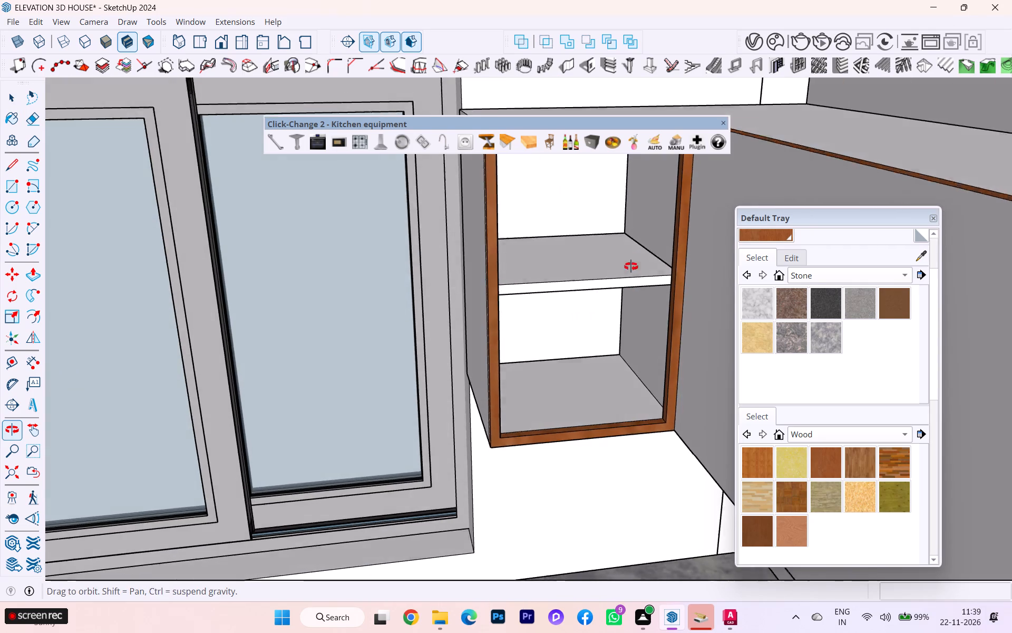
pyautogui.moveTo(631, 266); pyautogui.dragTo(601, 229, button='middle')
pyautogui.click(530, 276)
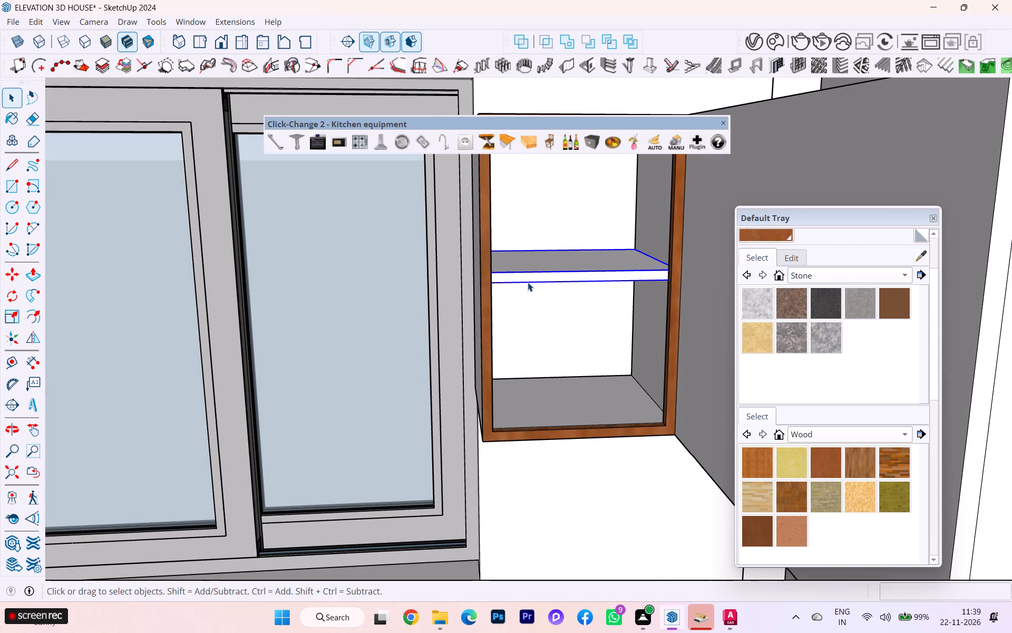
pyautogui.press('m')
pyautogui.press('Return')
pyautogui.scroll(1, 527, 286)
pyautogui.scroll(-1, 527, 286)
pyautogui.scroll(2, 527, 286)
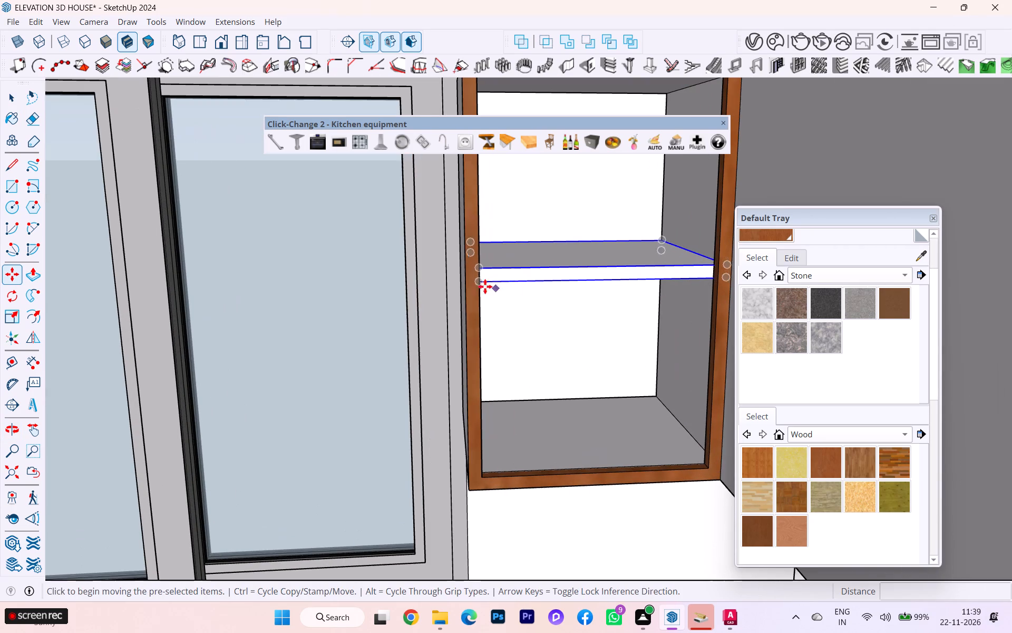
pyautogui.click(481, 284)
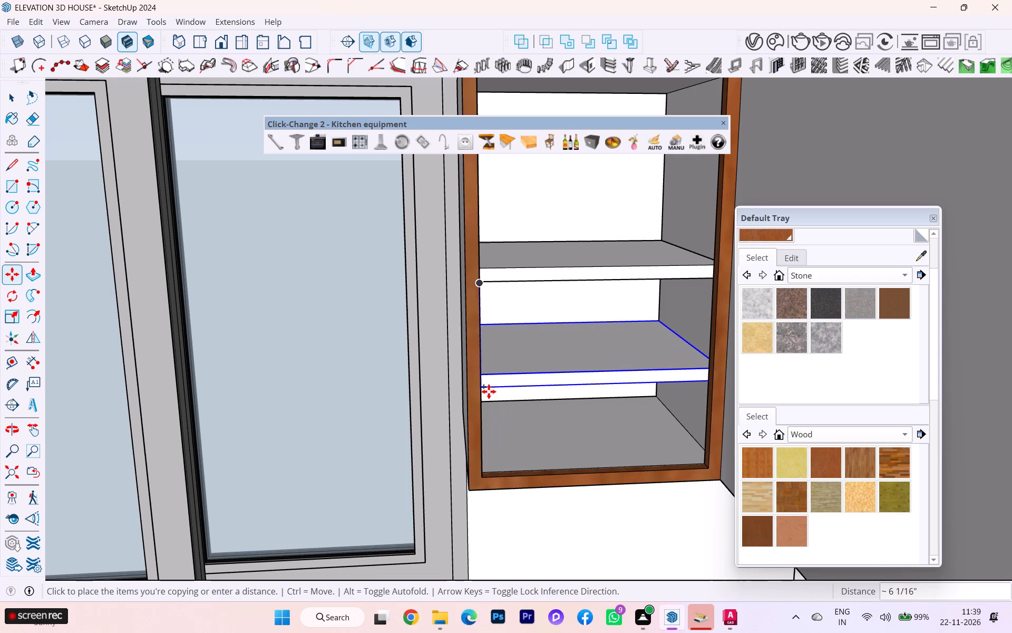
pyautogui.click(490, 394)
# Copy the lower shelf about 1' straight up into the cabinet's upper compartment.
pyautogui.click(485, 395)
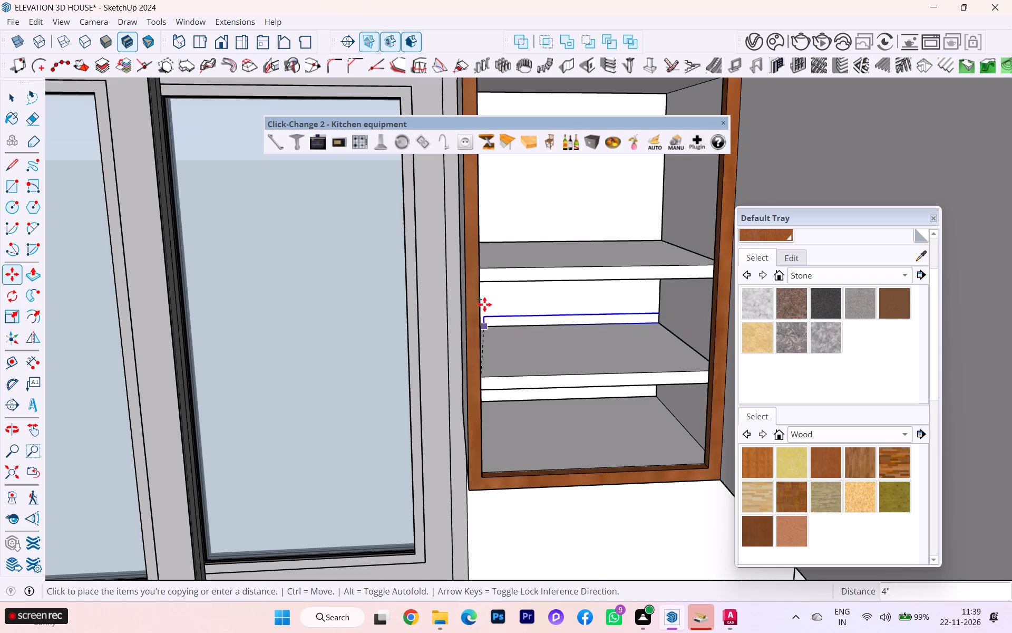
pyautogui.scroll(-2, 476, 197)
pyautogui.scroll(1, 475, 207)
pyautogui.scroll(-4, 475, 209)
pyautogui.scroll(3, 471, 235)
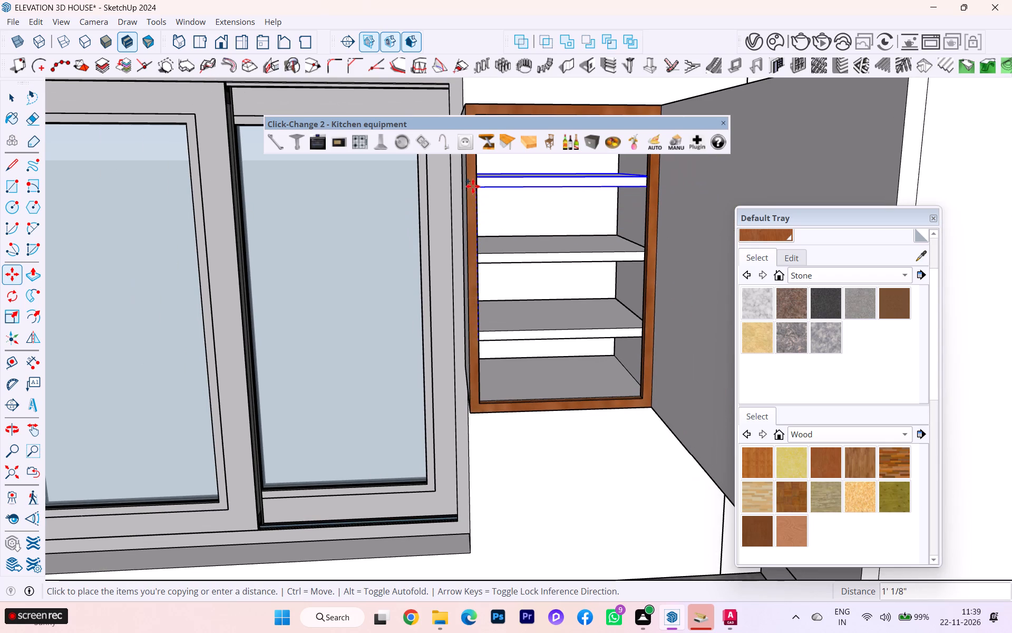
pyautogui.click(474, 178)
pyautogui.scroll(3, 470, 185)
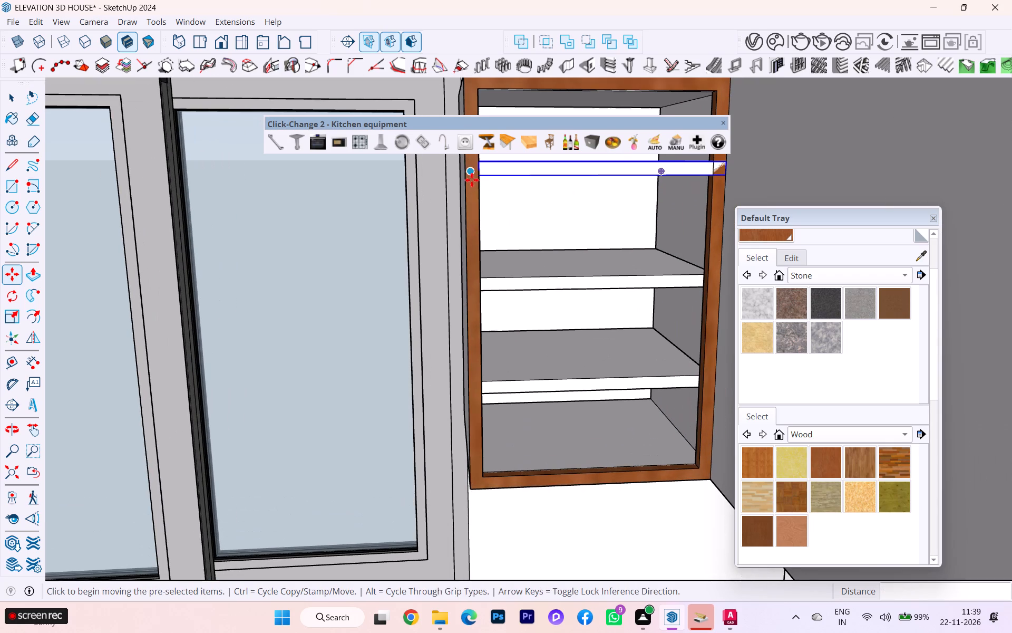
# Nudge the upper shelf copy about 3/4" down the wood frame's inner edge and about 1/2" toward the frame's window side.
pyautogui.click(478, 173)
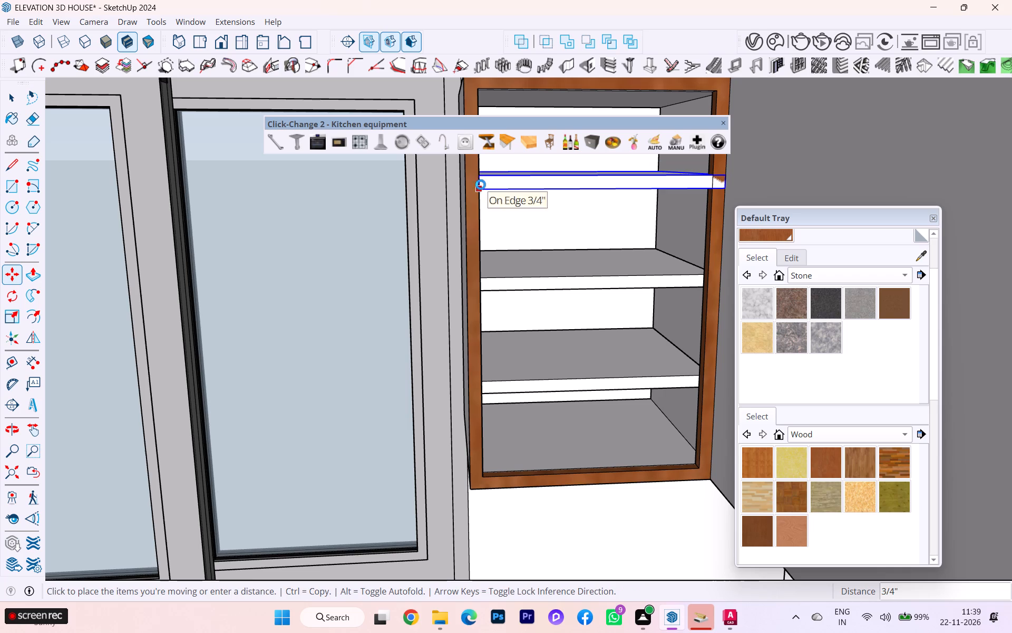
pyautogui.click(481, 185)
pyautogui.scroll(-2, 504, 245)
pyautogui.moveTo(506, 268); pyautogui.dragTo(646, 334, button='middle')
pyautogui.scroll(7, 585, 219)
pyautogui.scroll(6, 469, 245)
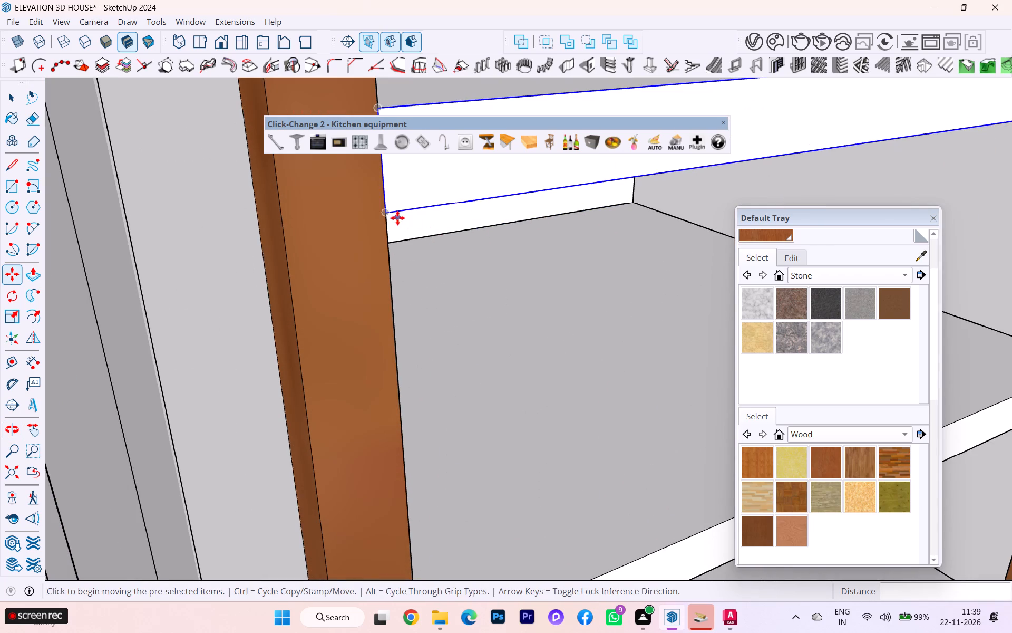
pyautogui.click(389, 213)
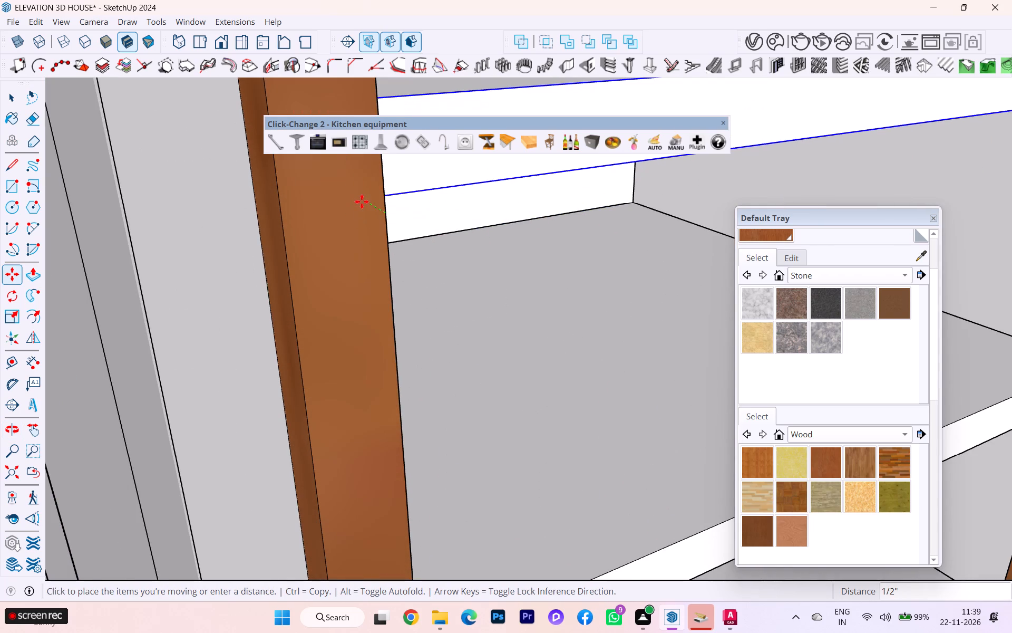
pyautogui.click(362, 202)
# Shift the upper shelf about 3/8" from its front lower corner to align it with the frame's window-side inner edge.
pyautogui.scroll(-1, 383, 258)
pyautogui.scroll(2, 383, 260)
pyautogui.scroll(-13, 383, 261)
pyautogui.scroll(-1, 525, 271)
pyautogui.moveTo(524, 270); pyautogui.dragTo(402, 293, button='middle')
pyautogui.scroll(7, 340, 226)
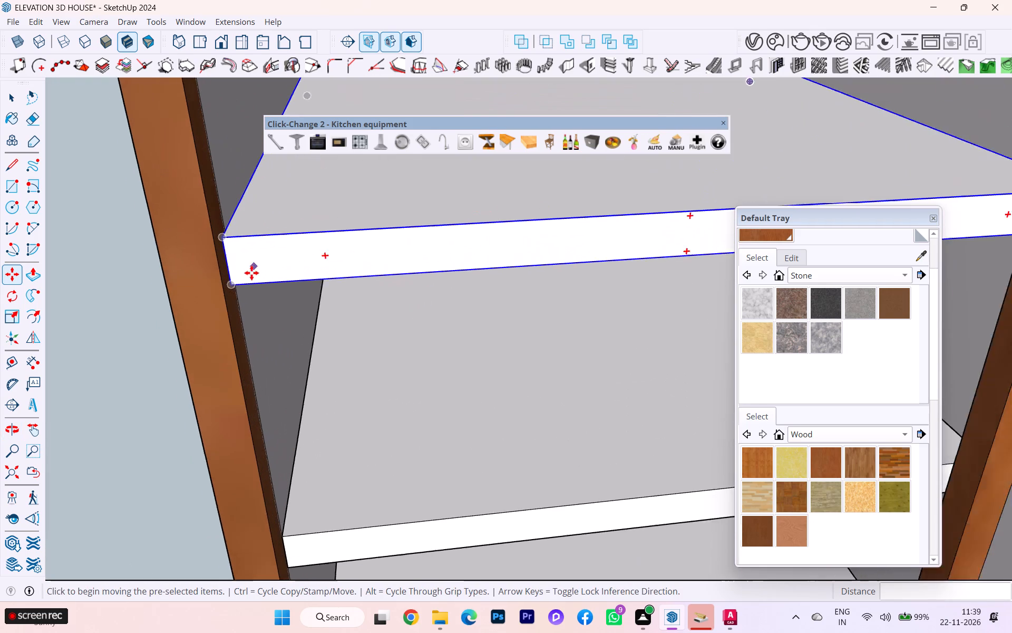
pyautogui.scroll(3, 251, 273)
pyautogui.scroll(-1, 247, 281)
pyautogui.scroll(2, 247, 281)
pyautogui.click(227, 285)
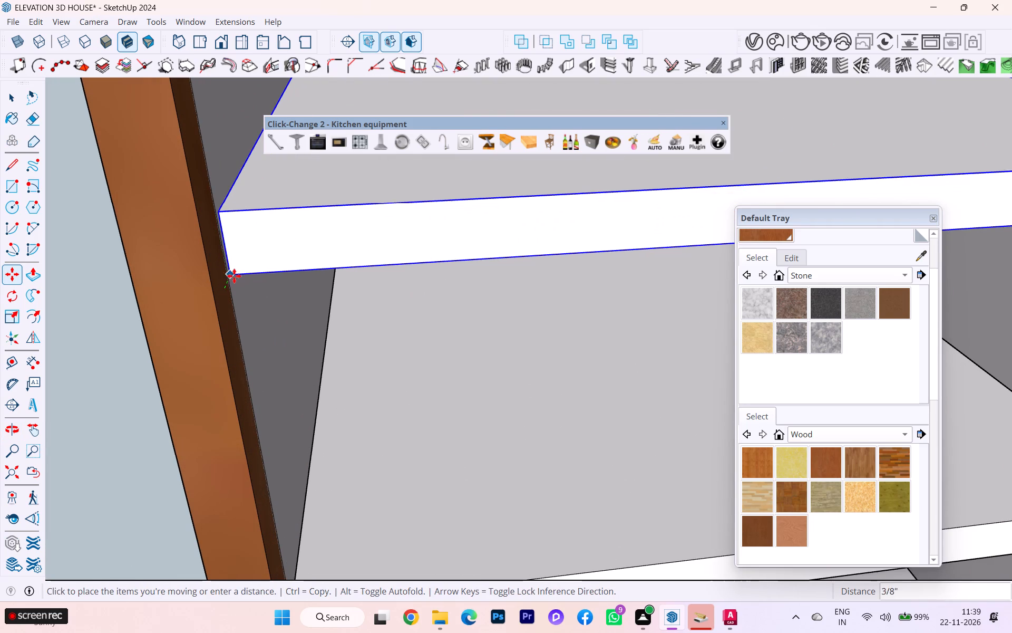
pyautogui.click(230, 269)
# Examine how the upper shelf's front edge meets the wood frame and the cabinet's window-side inner wall.
pyautogui.scroll(-5, 264, 259)
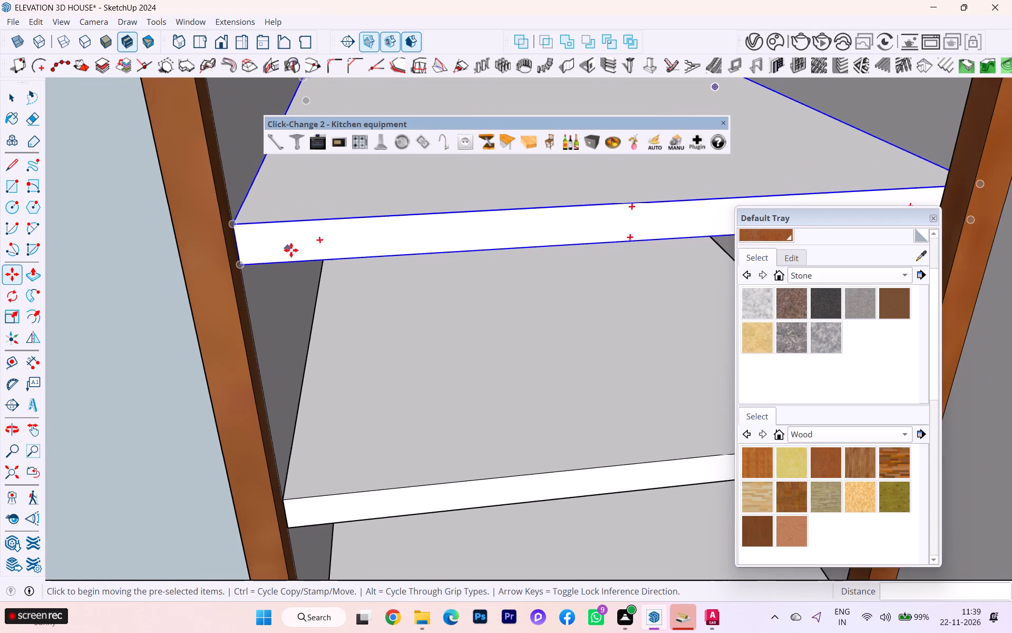
pyautogui.scroll(-3, 294, 251)
pyautogui.scroll(1, 301, 254)
pyautogui.scroll(-8, 303, 254)
pyautogui.moveTo(374, 276); pyautogui.dragTo(505, 240, button='middle')
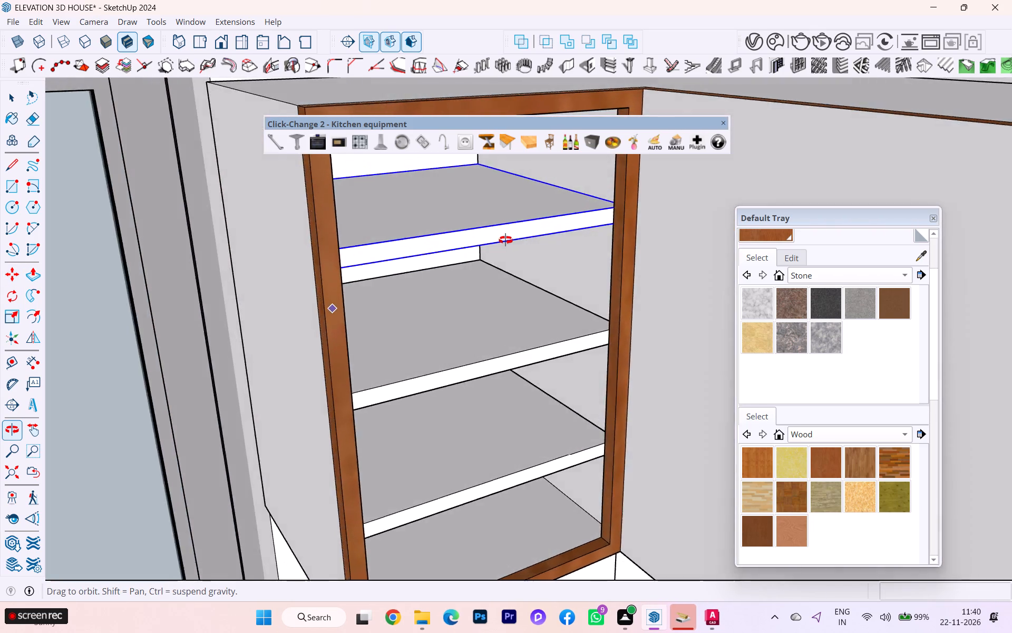
pyautogui.moveTo(505, 240); pyautogui.dragTo(407, 227, button='middle')
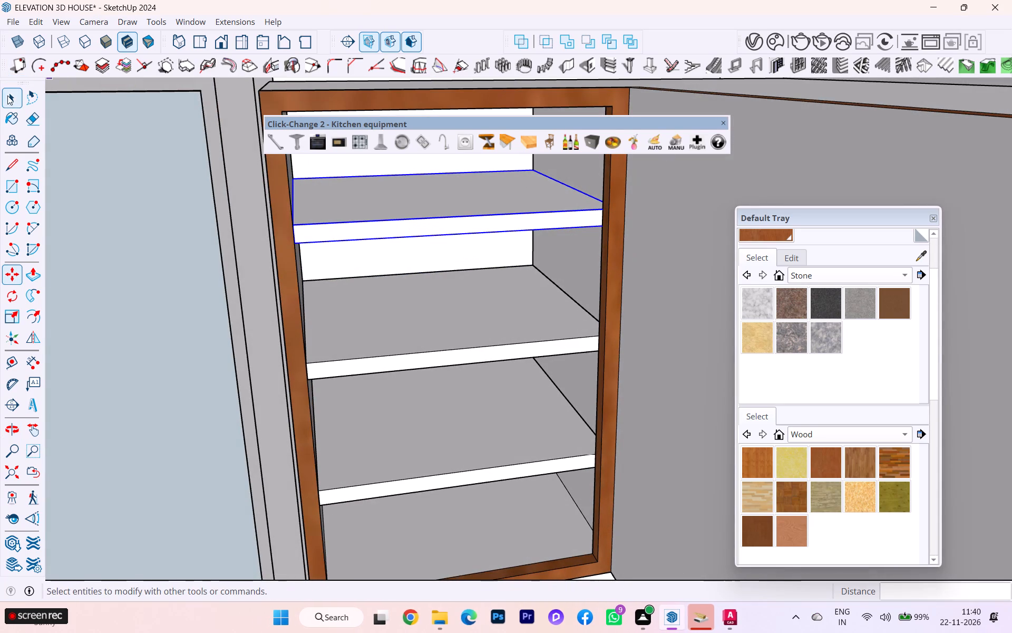
pyautogui.click(12, 98)
pyautogui.click(152, 161)
pyautogui.scroll(-3, 239, 173)
pyautogui.scroll(6, 309, 198)
pyautogui.scroll(-2, 316, 194)
pyautogui.moveTo(317, 194); pyautogui.dragTo(313, 183, button='middle')
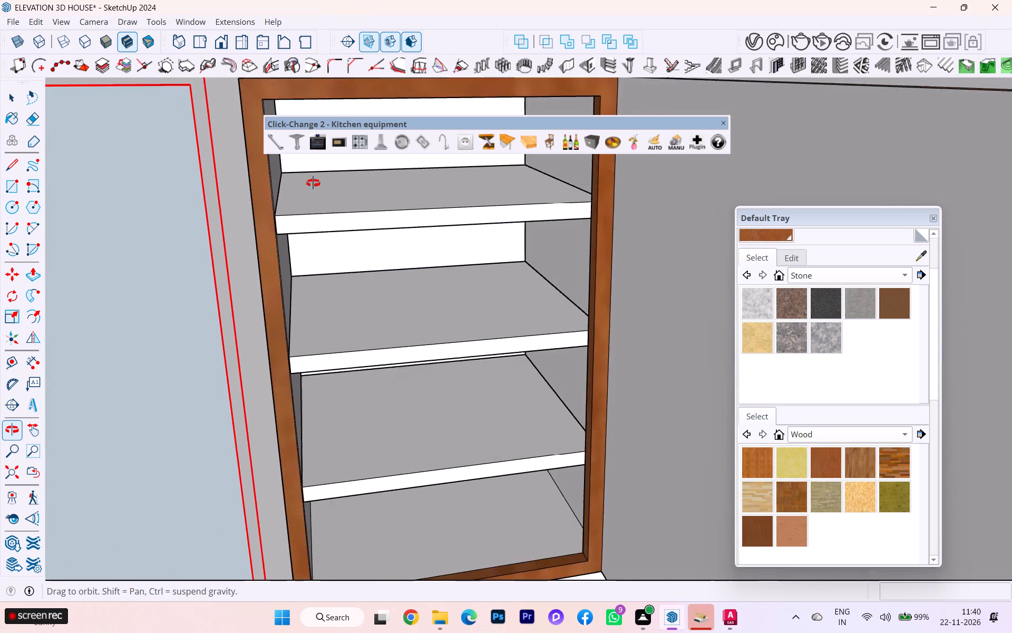
pyautogui.moveTo(313, 183); pyautogui.dragTo(284, 213, button='middle')
pyautogui.scroll(1, 284, 213)
pyautogui.scroll(-2, 284, 213)
pyautogui.scroll(3, 284, 213)
pyautogui.scroll(9, 223, 233)
pyautogui.scroll(-1, 323, 256)
pyautogui.moveTo(400, 272); pyautogui.dragTo(220, 294, button='middle')
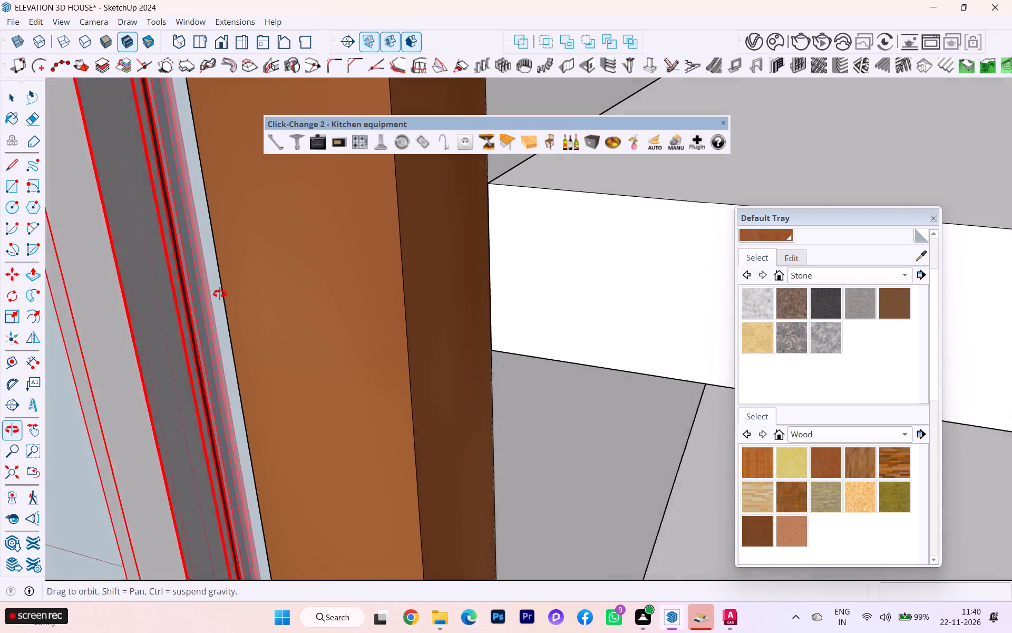
pyautogui.moveTo(220, 294); pyautogui.dragTo(200, 303, button='middle')
pyautogui.scroll(-1, 321, 293)
pyautogui.scroll(1, 325, 293)
pyautogui.scroll(-2, 328, 294)
pyautogui.scroll(-1, 394, 292)
pyautogui.click(483, 179)
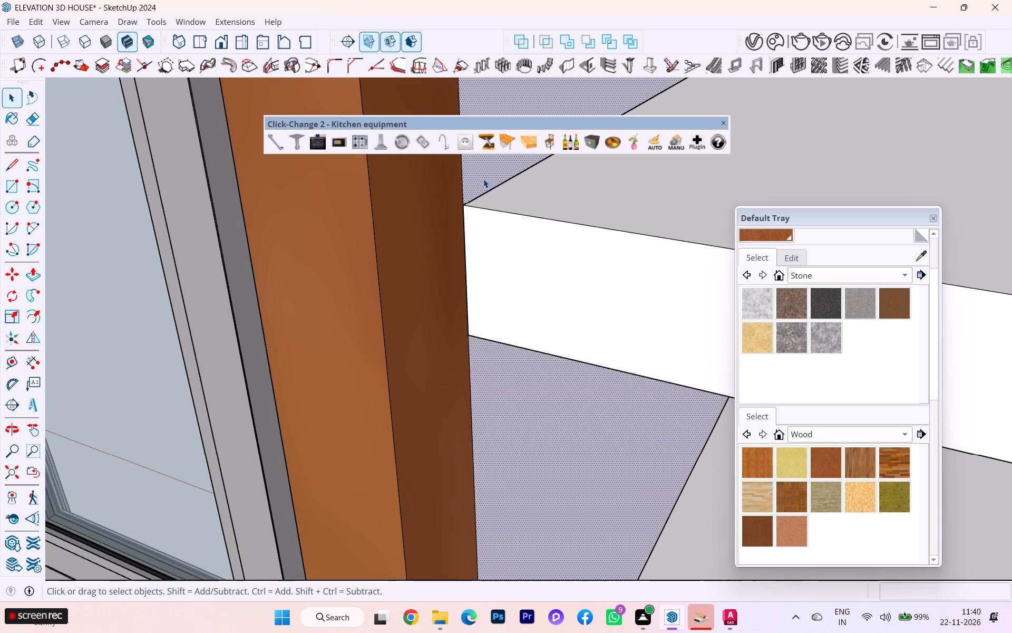
pyautogui.scroll(-2, 484, 209)
pyautogui.moveTo(502, 213); pyautogui.dragTo(669, 186, button='middle')
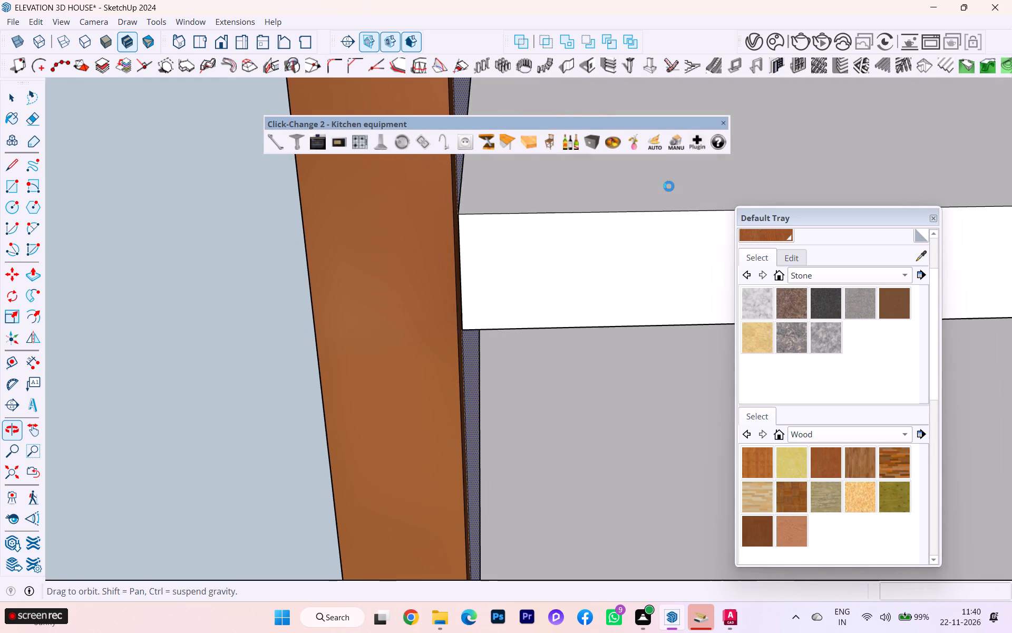
pyautogui.moveTo(669, 186); pyautogui.dragTo(672, 176, button='middle')
pyautogui.scroll(-3, 589, 210)
pyautogui.scroll(1, 535, 218)
pyautogui.scroll(-8, 526, 235)
pyautogui.scroll(-6, 471, 282)
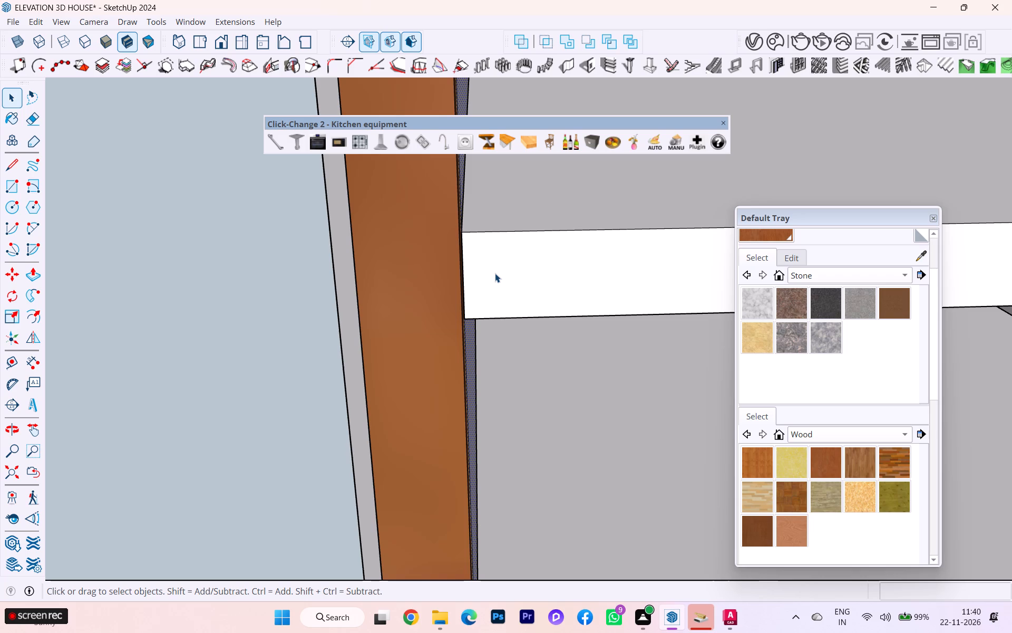
pyautogui.scroll(-3, 434, 267)
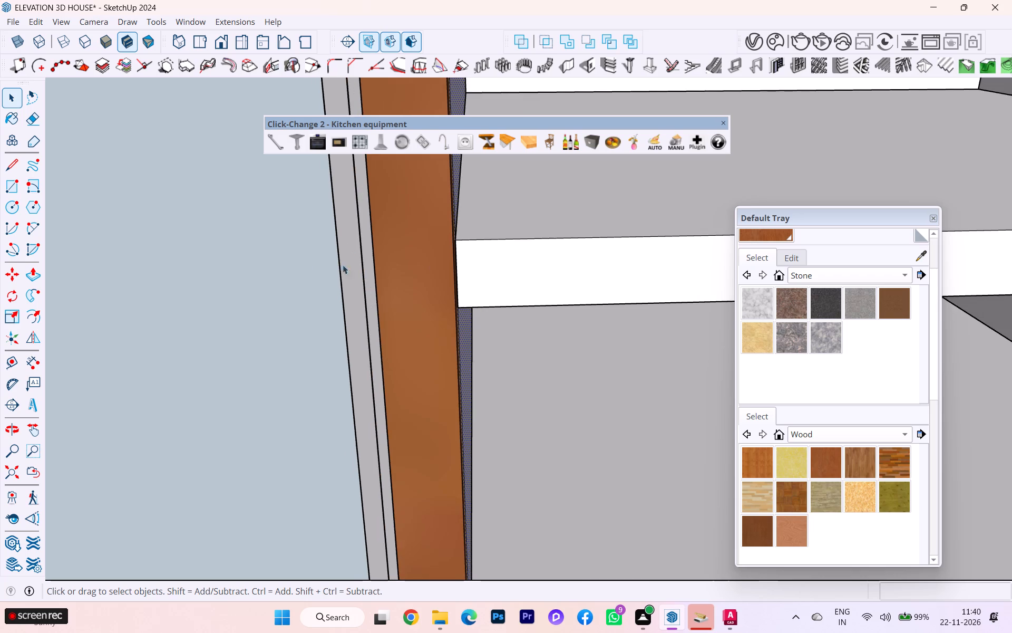
pyautogui.scroll(-3, 287, 255)
pyautogui.scroll(3, 278, 254)
pyautogui.scroll(-10, 271, 253)
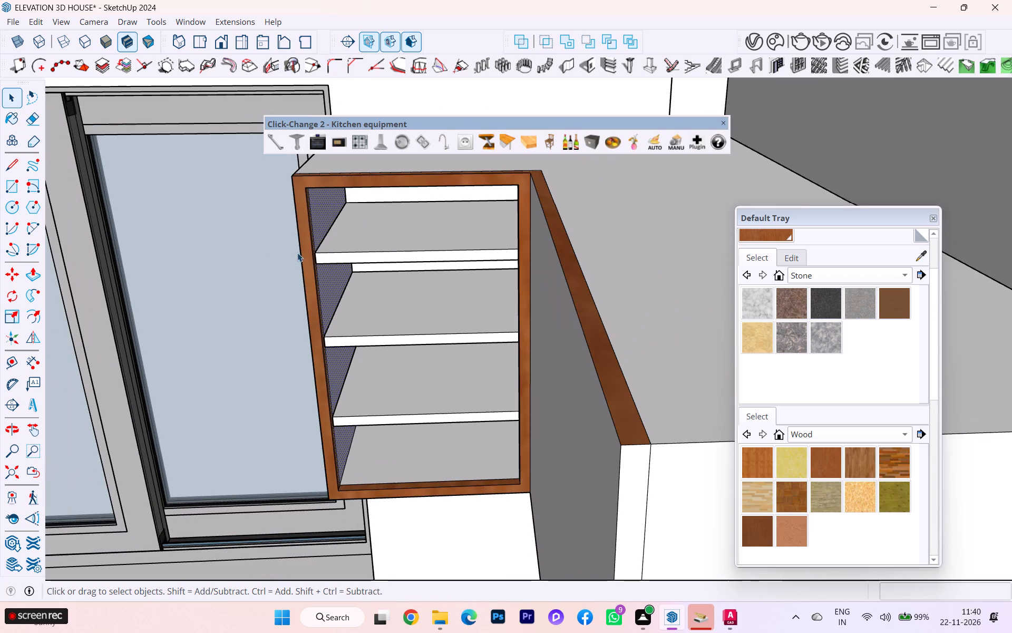
# Draw a 1' 10 1/2" by 1' 1 3/8" rectangle across the cabinet opening, between opposite inner corners of the wood frame.
pyautogui.scroll(-1, 349, 256)
pyautogui.moveTo(373, 258); pyautogui.dragTo(398, 255, button='middle')
pyautogui.scroll(1, 384, 304)
pyautogui.moveTo(381, 283); pyautogui.dragTo(395, 209, button='middle')
pyautogui.scroll(1, 395, 209)
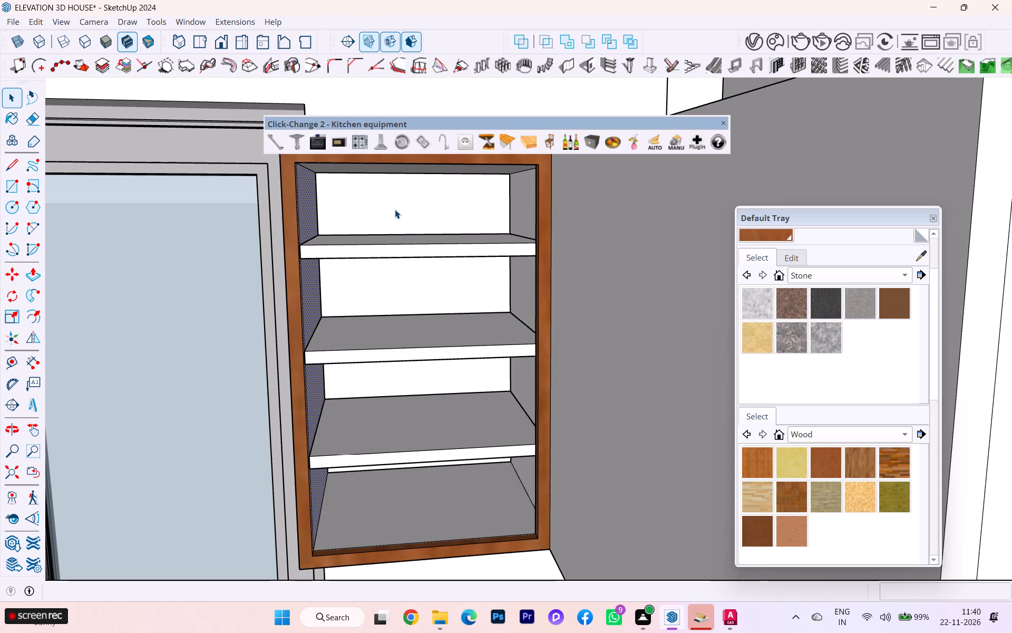
pyautogui.scroll(1, 395, 209)
pyautogui.scroll(-1, 395, 209)
pyautogui.scroll(1, 395, 209)
pyautogui.scroll(-2, 373, 223)
pyautogui.moveTo(374, 225); pyautogui.dragTo(349, 220, button='middle')
pyautogui.scroll(1, 302, 205)
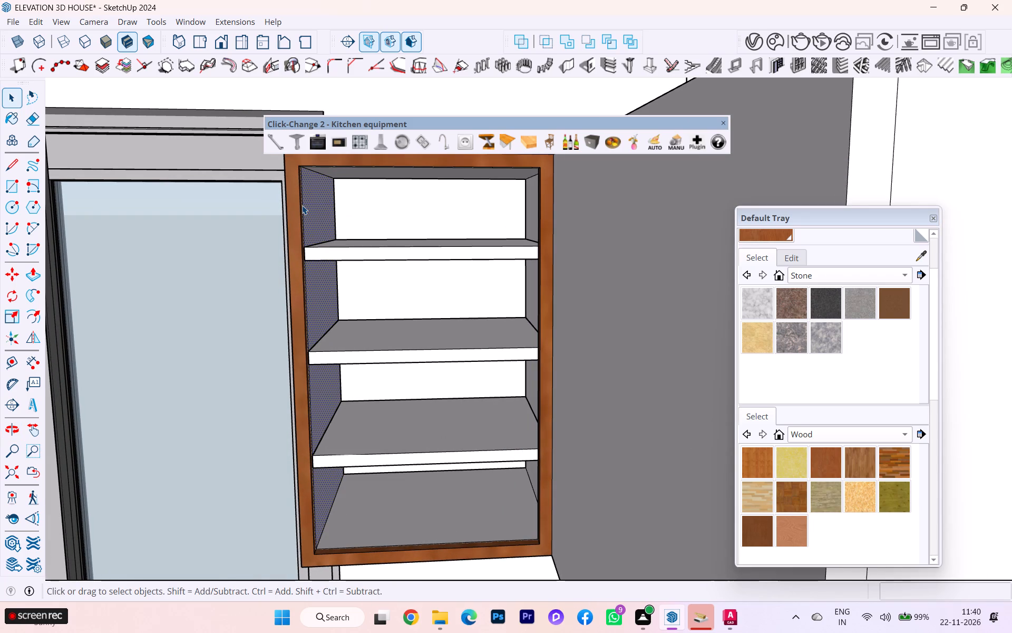
pyautogui.press('r')
pyautogui.scroll(4, 306, 195)
pyautogui.scroll(-4, 299, 176)
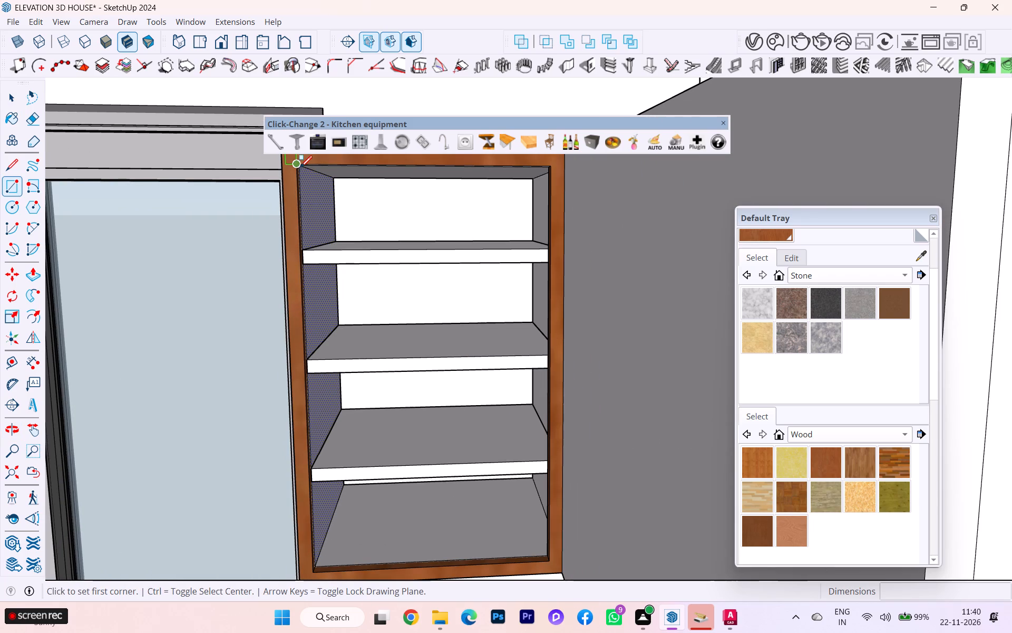
pyautogui.click(298, 165)
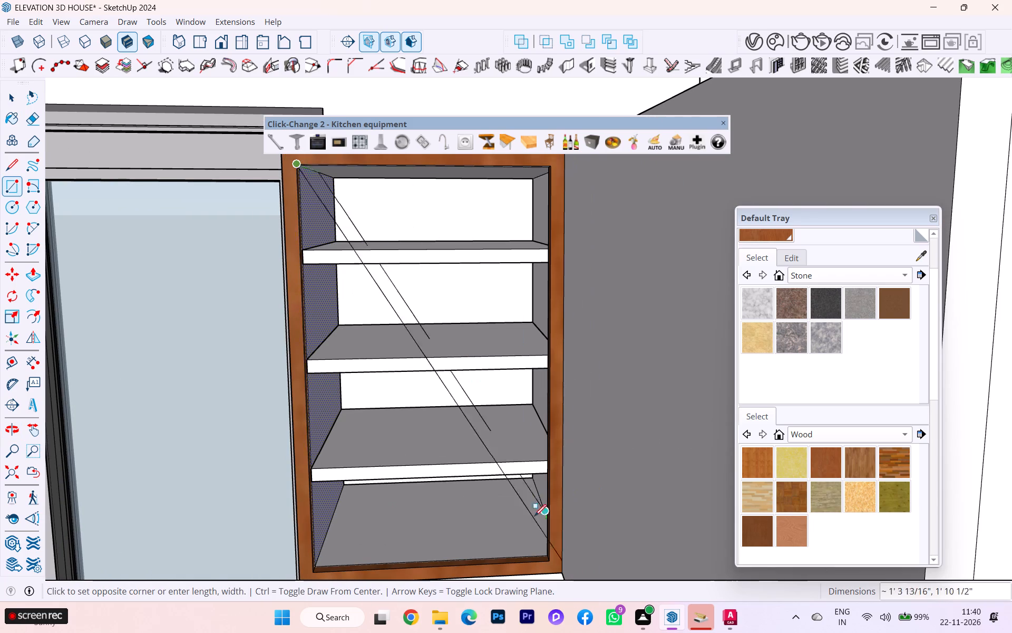
pyautogui.click(547, 564)
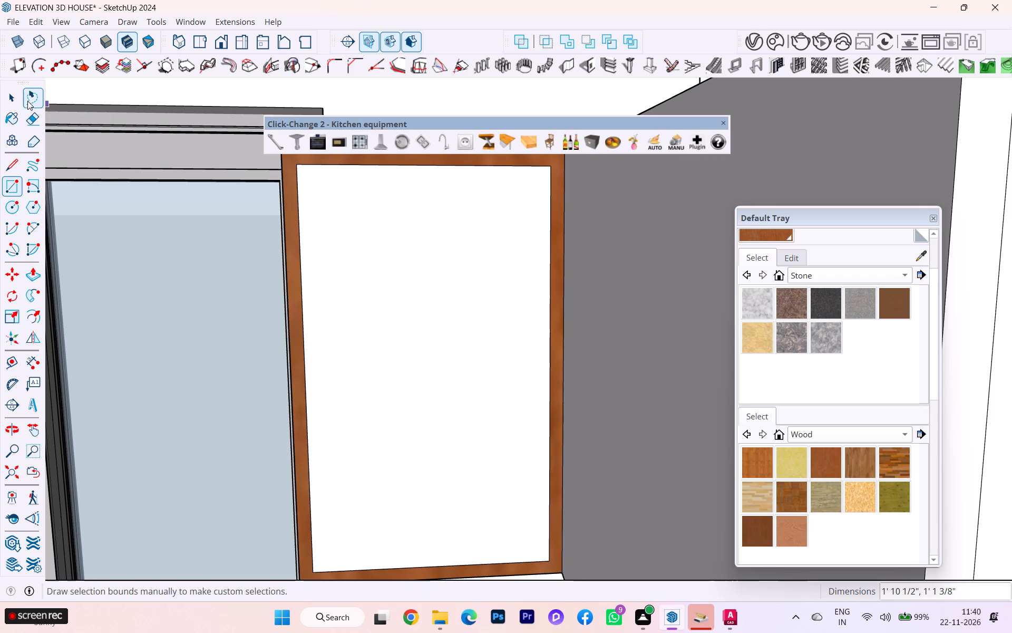
# Paint the new pane over the cabinet opening with the translucent grey material from Glass and Mirrors.
pyautogui.click(14, 99)
pyautogui.doubleClick(388, 253)
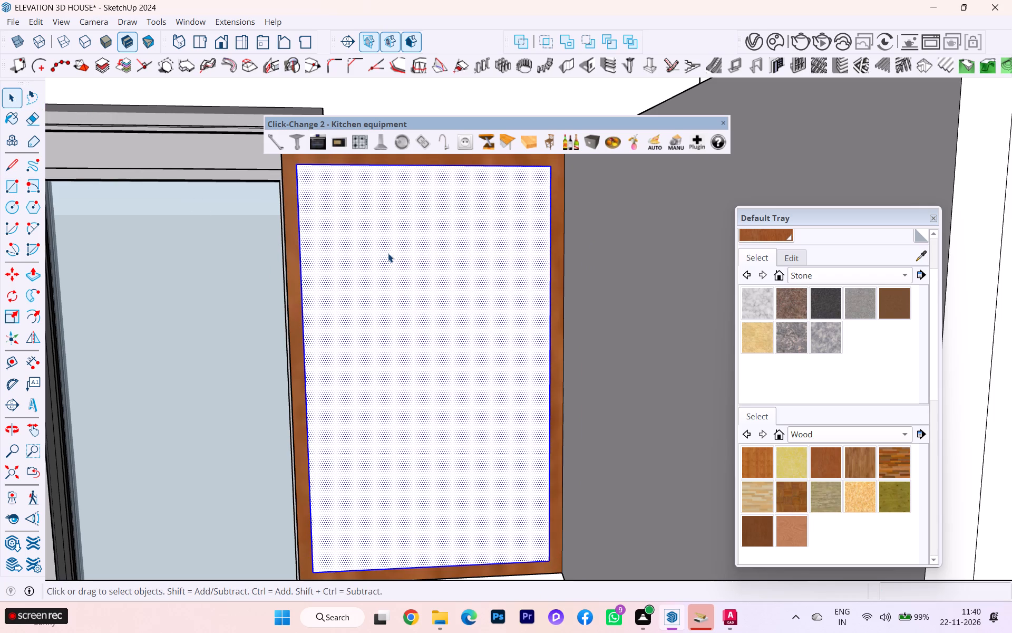
pyautogui.click(842, 273)
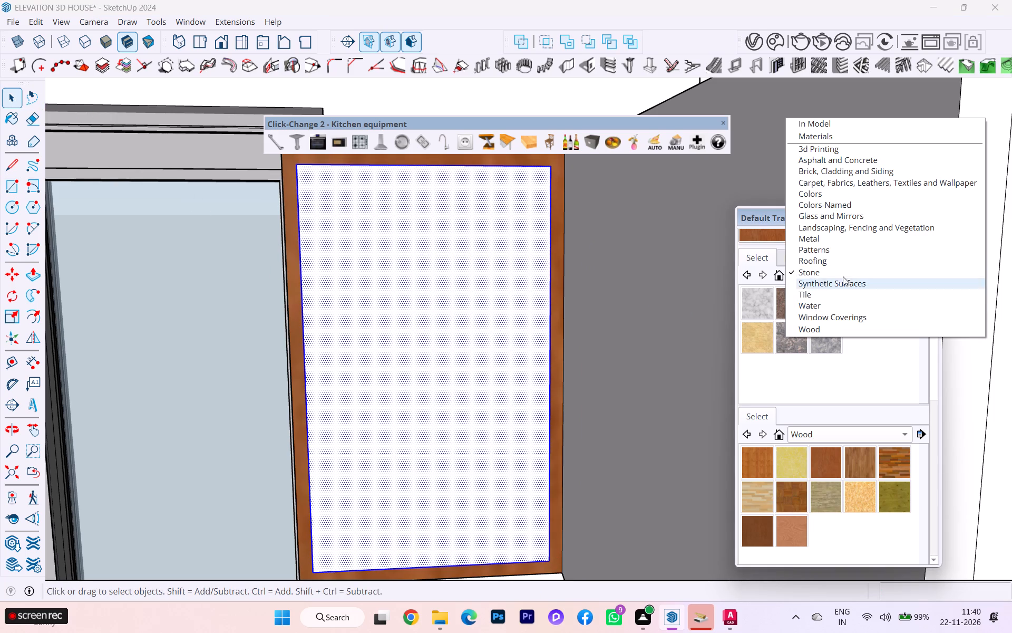
pyautogui.click(834, 217)
pyautogui.click(836, 333)
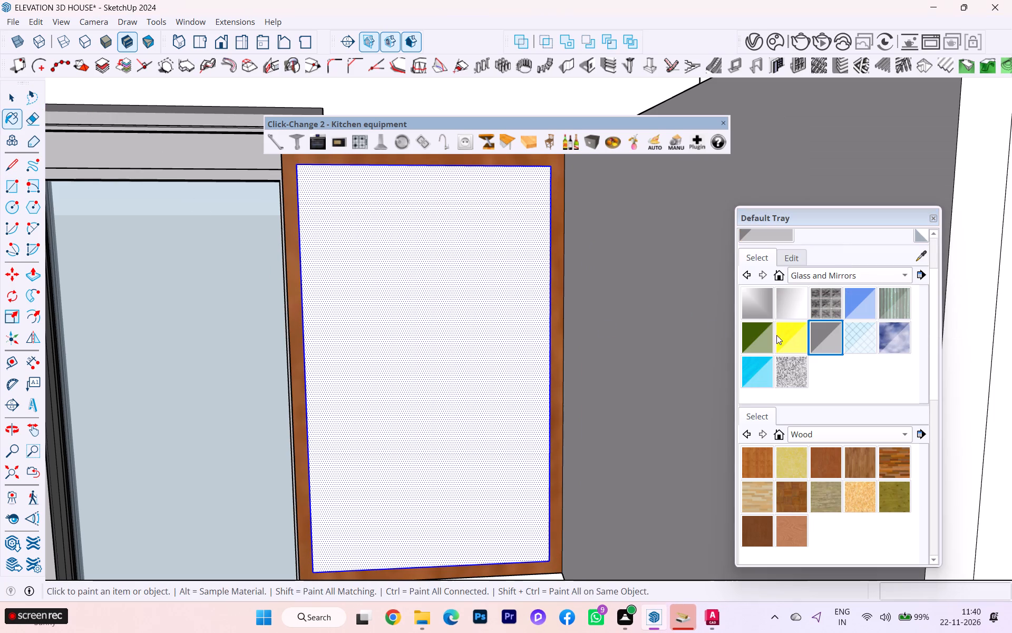
pyautogui.click(483, 325)
pyautogui.scroll(-3, 505, 294)
pyautogui.moveTo(527, 314); pyautogui.dragTo(710, 370, button='middle')
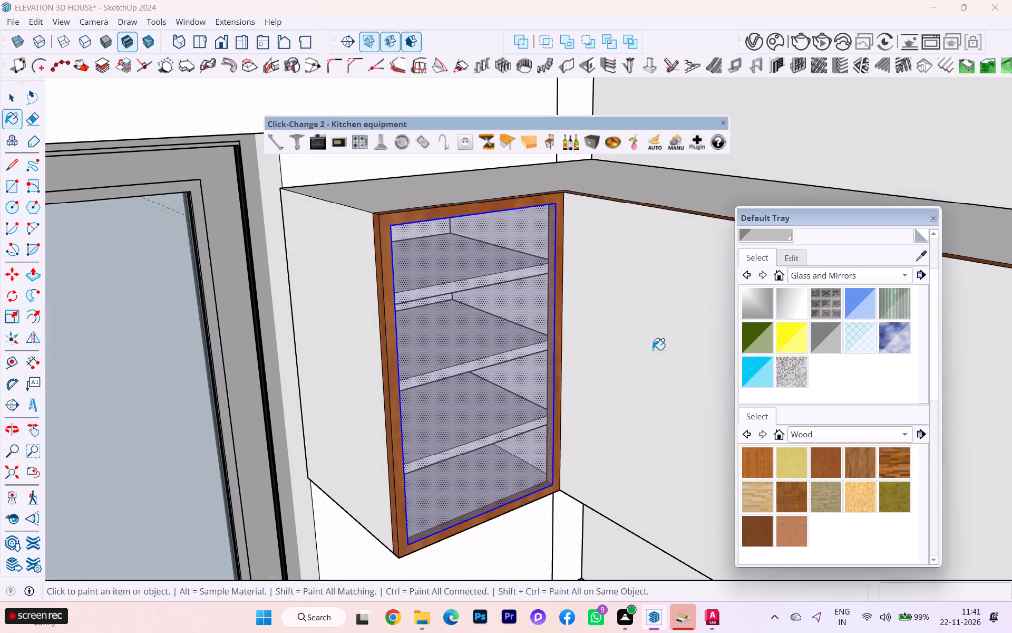
# Hide the cabinet's glass pane together with its bounding edges.
pyautogui.click(2, 101)
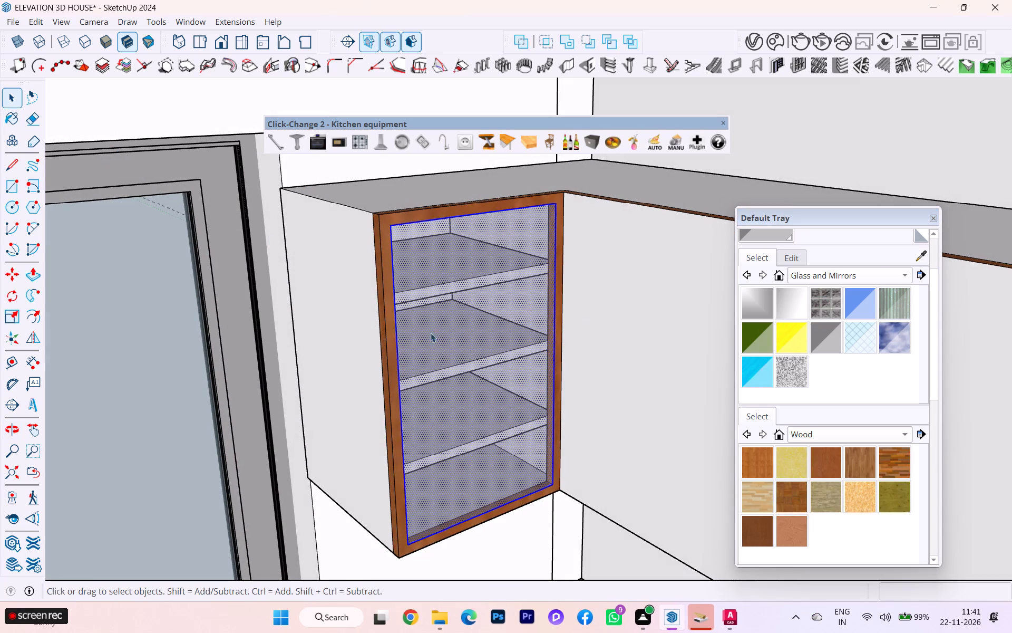
pyautogui.click(479, 340)
pyautogui.doubleClick(484, 338)
pyautogui.rightClick(484, 338)
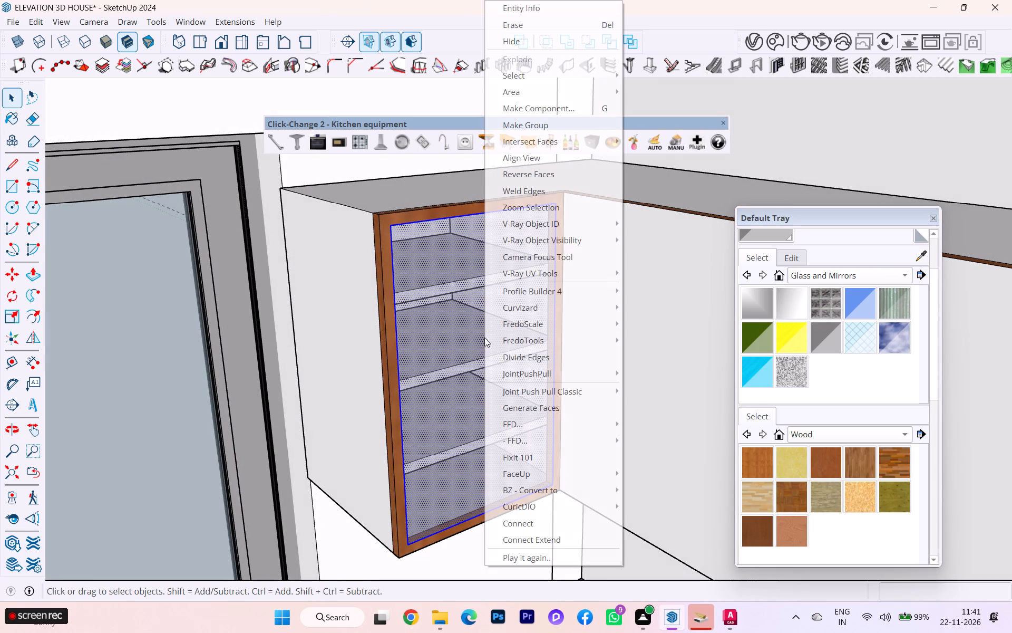
pyautogui.click(530, 45)
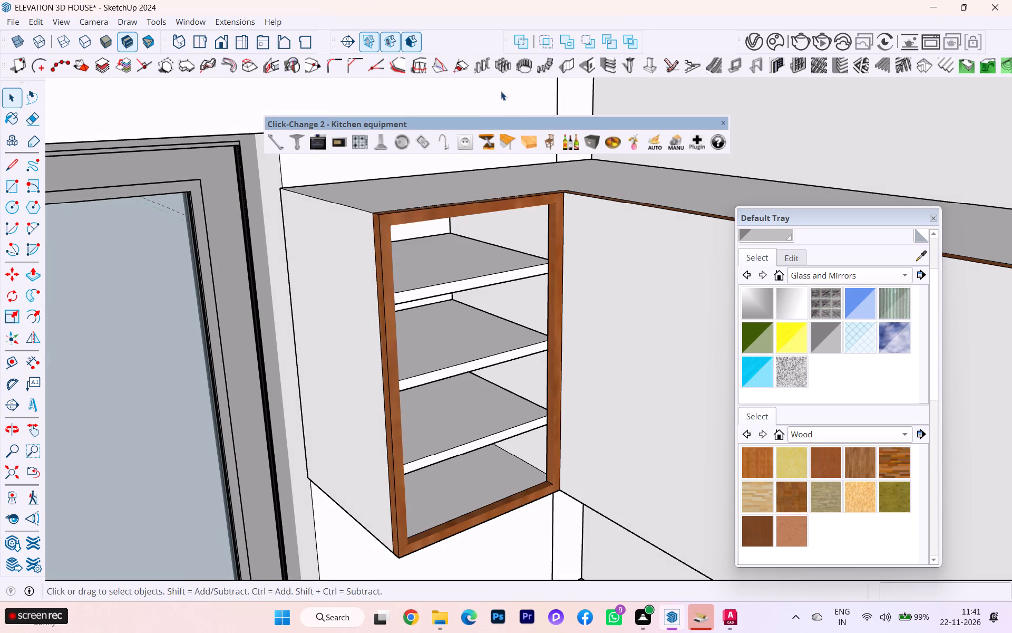
# Place a wine bottle from the kitchen equipment set on the window side of the cabinet's middle shelf.
pyautogui.click(568, 142)
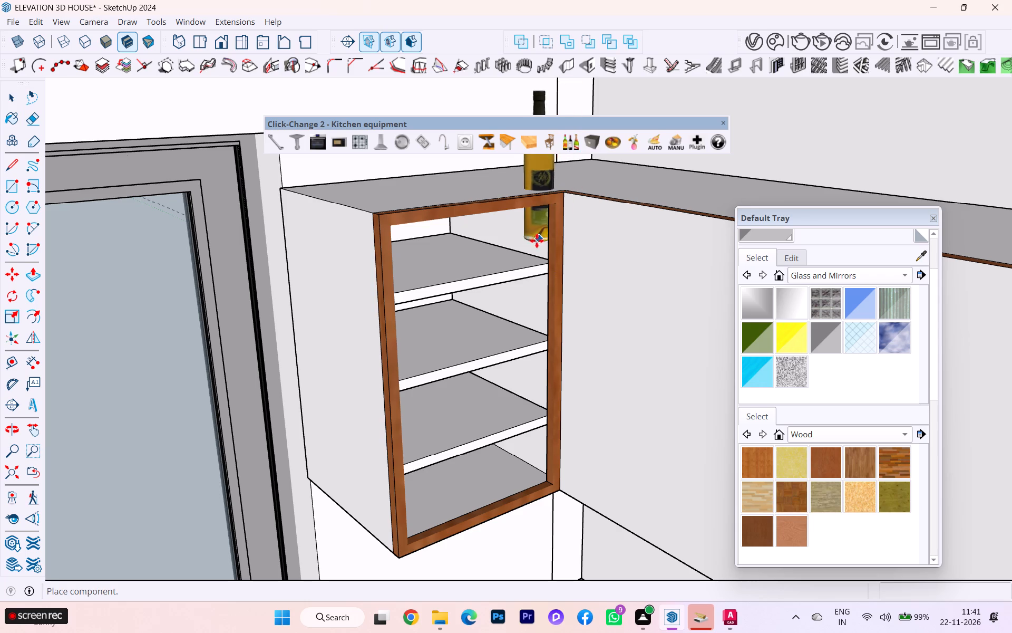
pyautogui.moveTo(408, 370); pyautogui.dragTo(281, 356, button='middle')
pyautogui.scroll(-1, 348, 377)
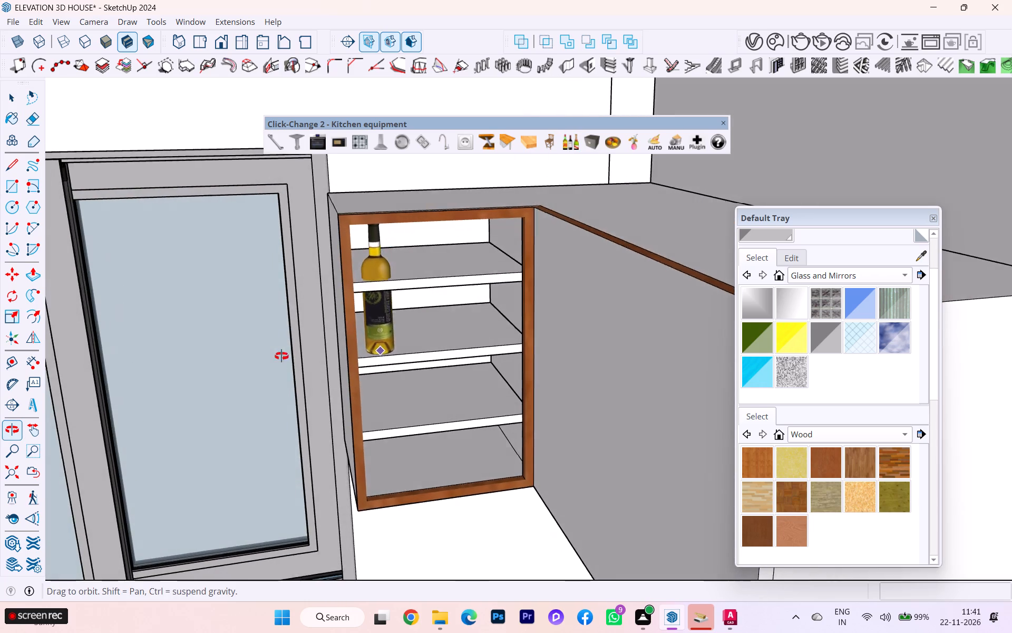
pyautogui.moveTo(281, 356); pyautogui.dragTo(285, 352, button='middle')
pyautogui.scroll(4, 389, 335)
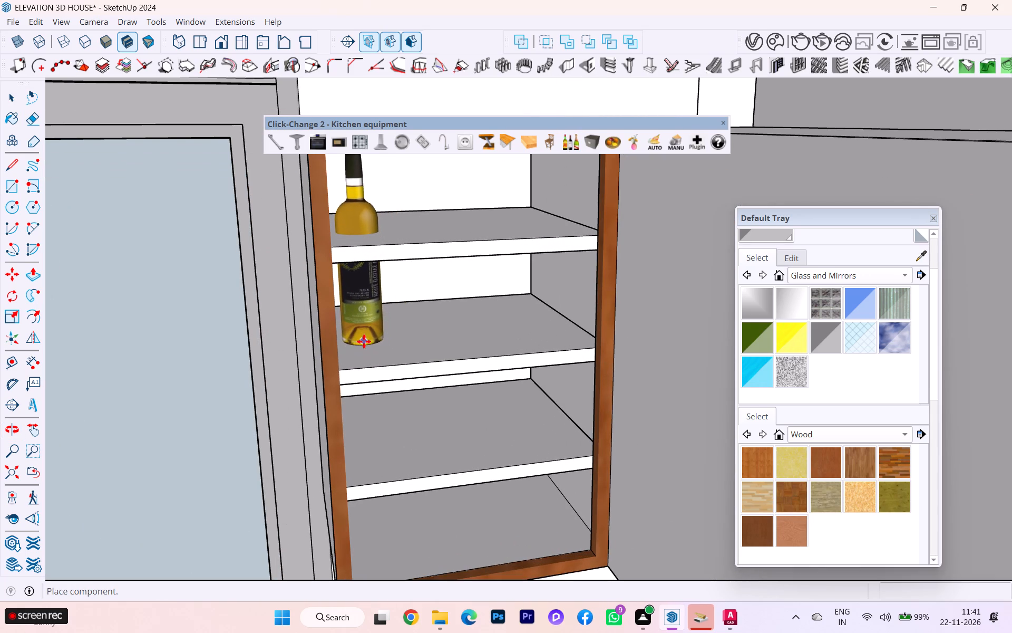
pyautogui.click(364, 341)
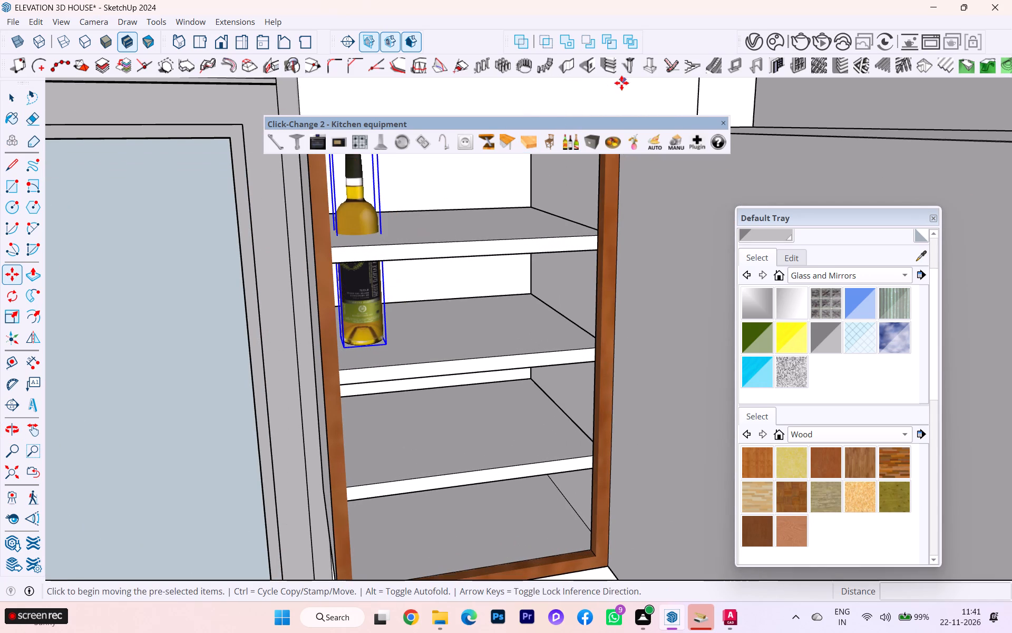
# Cycle the bottle on the middle shelf through its variants to the Maille mustard jar.
pyautogui.tripleClick(570, 146)
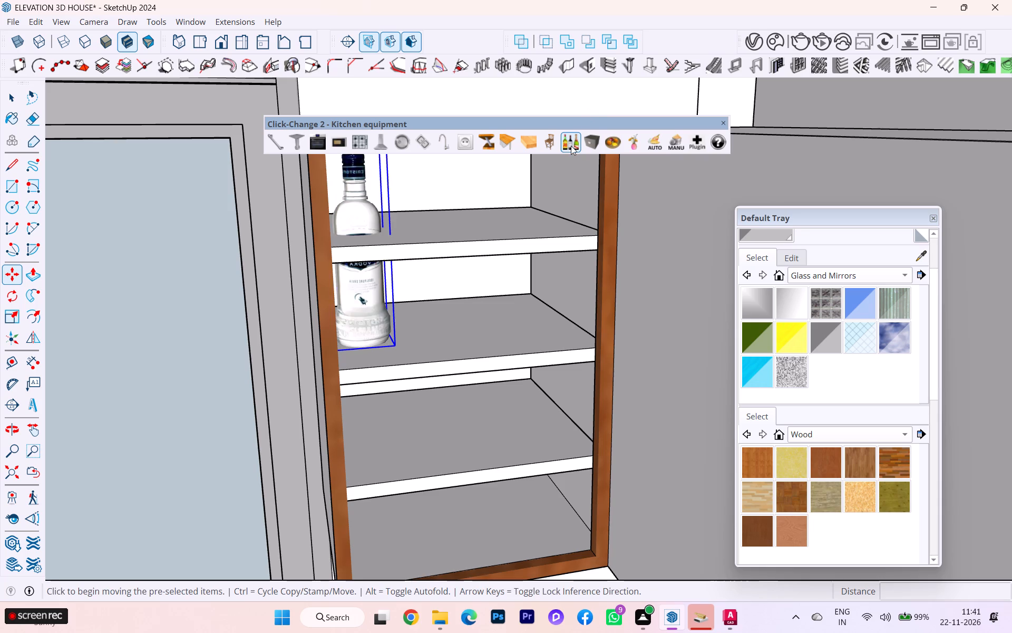
pyautogui.click(571, 146)
pyautogui.click(571, 146)
pyautogui.click(571, 146)
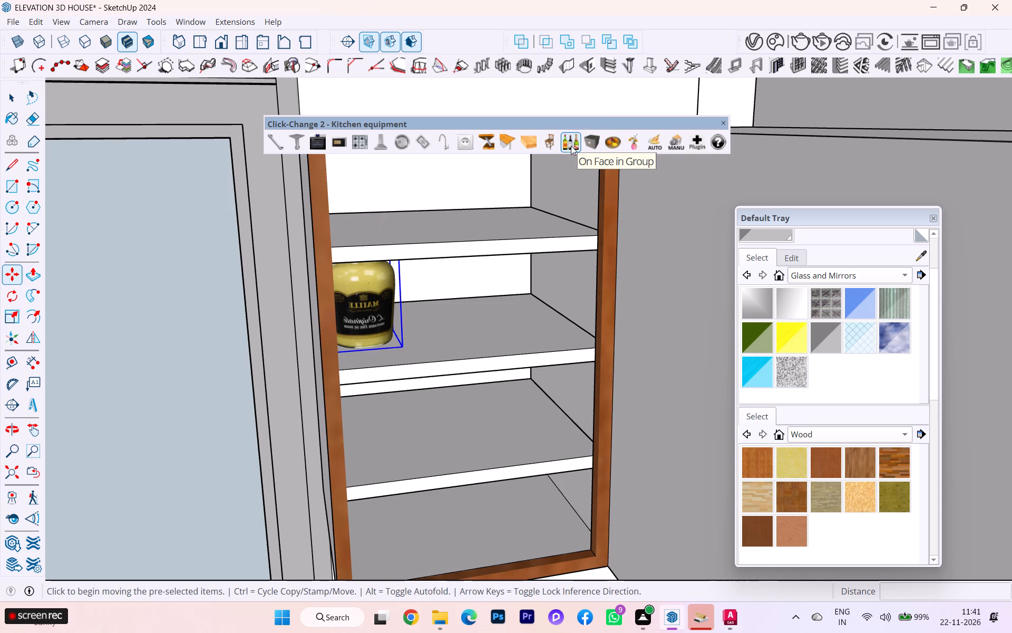
# Lower the Maille mustard jar straight down the vertical axis from the middle shelf to the cabinet floor.
pyautogui.moveTo(423, 268); pyautogui.dragTo(386, 208, button='middle')
pyautogui.scroll(2, 382, 287)
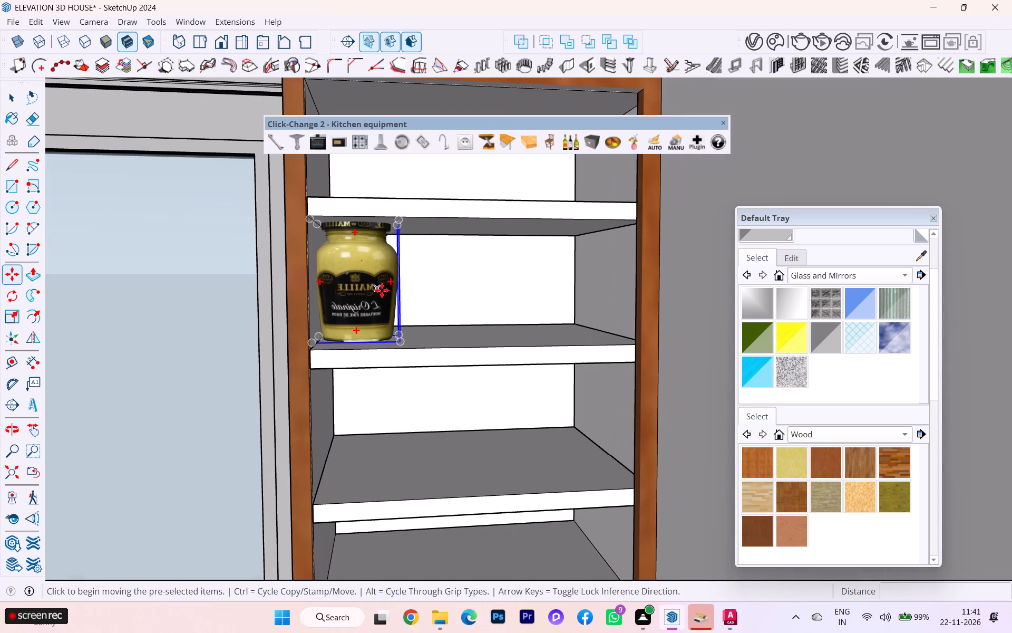
pyautogui.scroll(-1, 379, 303)
pyautogui.click(362, 316)
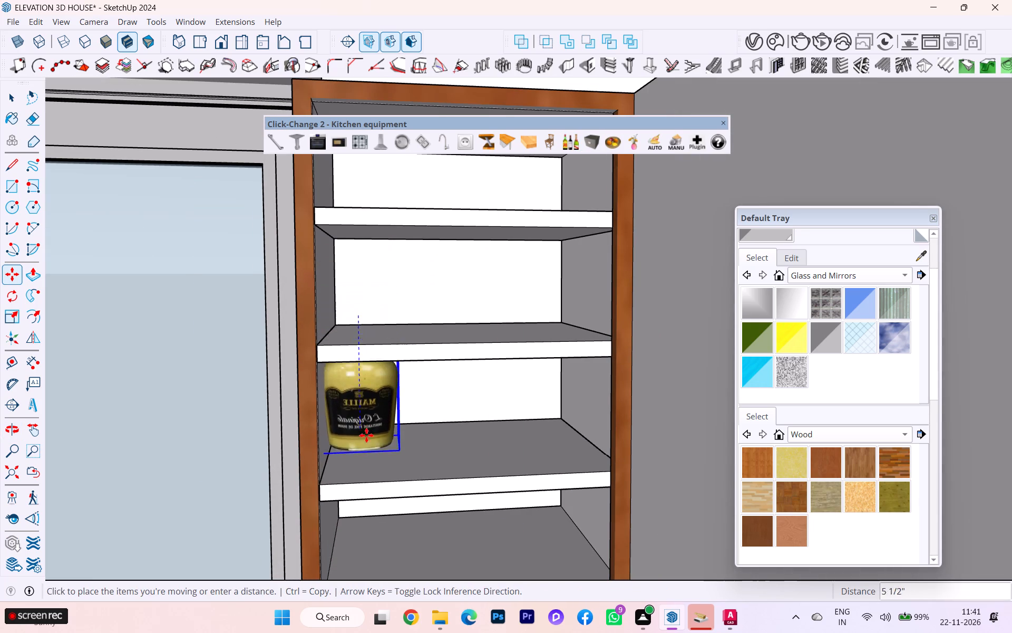
pyautogui.press('Up')
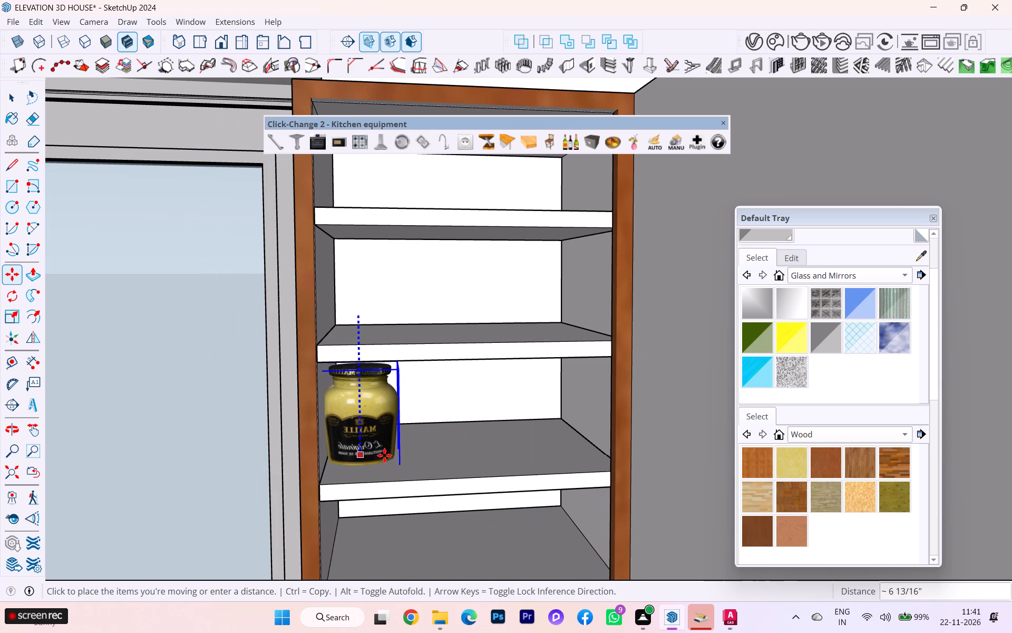
pyautogui.click(384, 444)
pyautogui.scroll(-5, 349, 347)
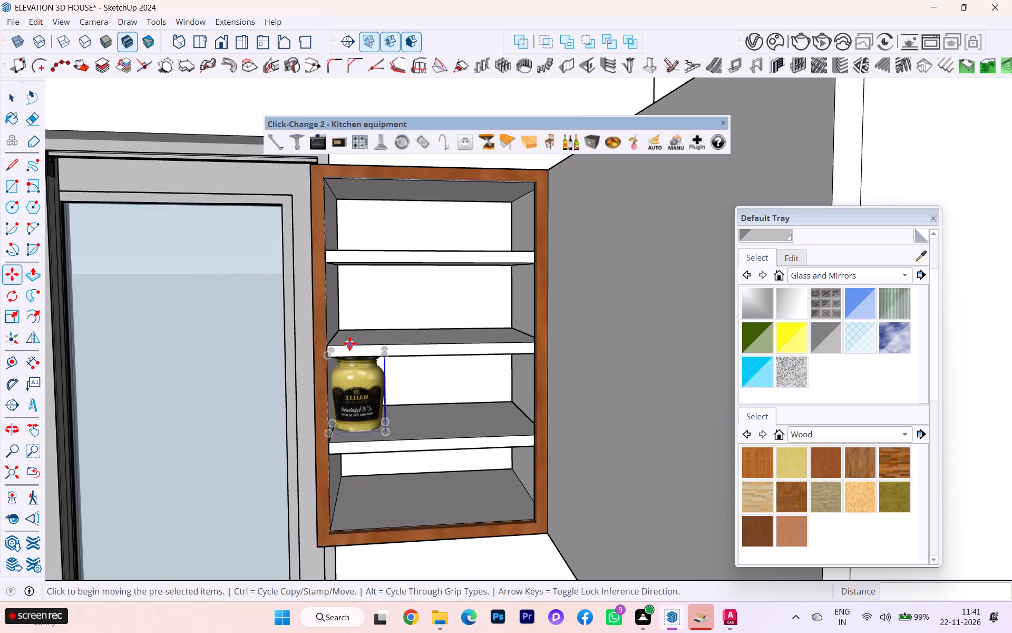
pyautogui.moveTo(349, 338); pyautogui.dragTo(357, 292, button='middle')
pyautogui.click(351, 402)
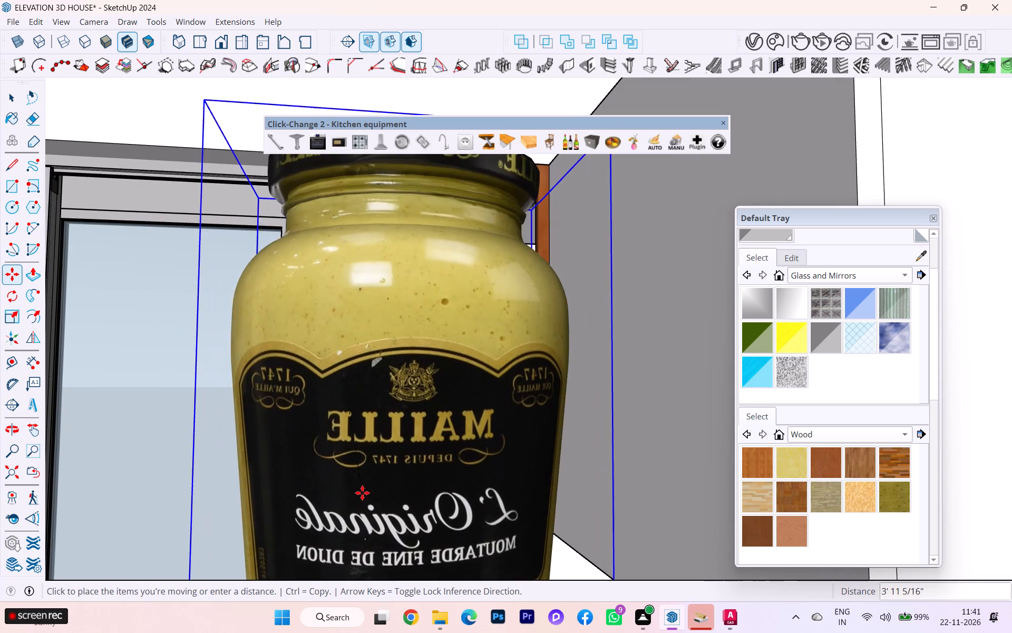
pyautogui.press('Up')
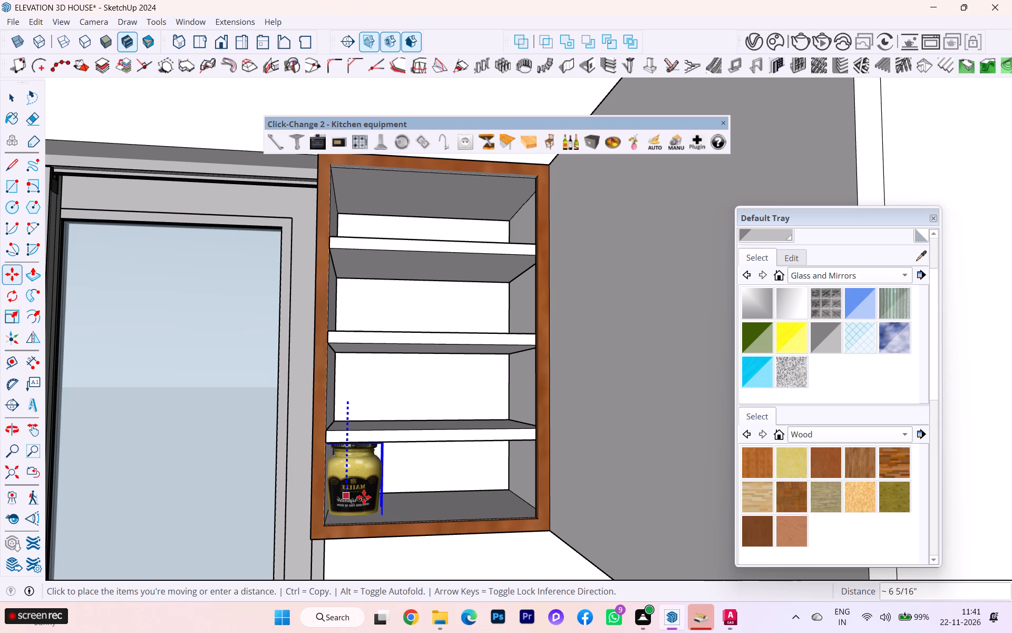
pyautogui.click(365, 488)
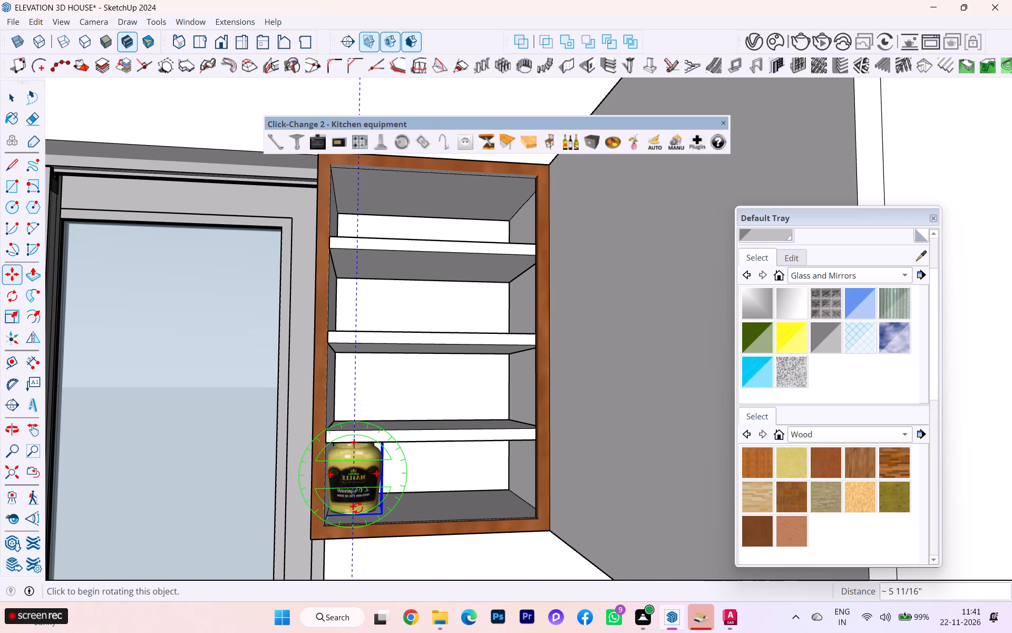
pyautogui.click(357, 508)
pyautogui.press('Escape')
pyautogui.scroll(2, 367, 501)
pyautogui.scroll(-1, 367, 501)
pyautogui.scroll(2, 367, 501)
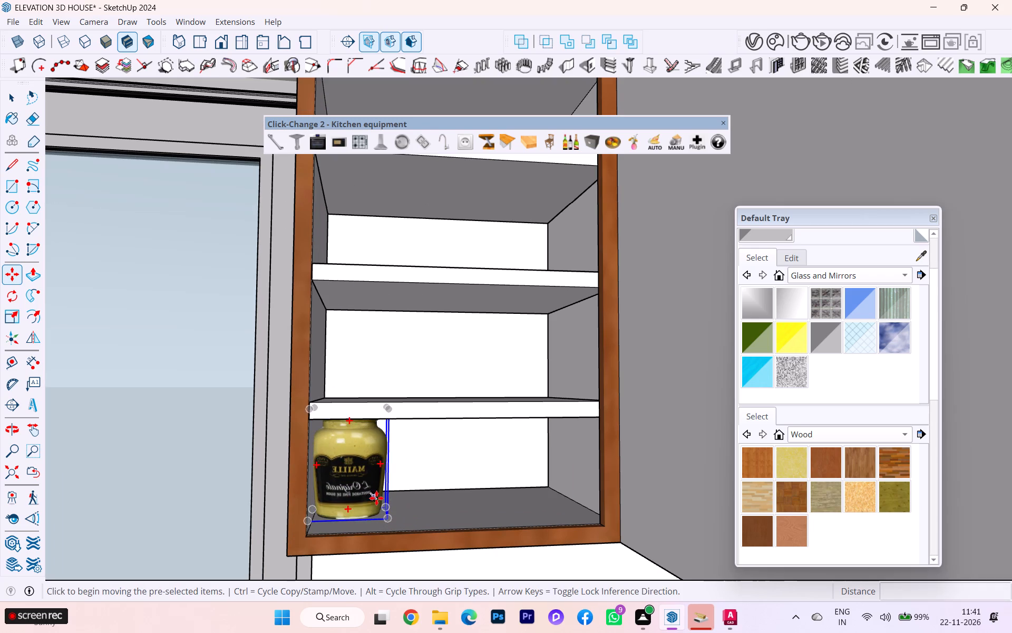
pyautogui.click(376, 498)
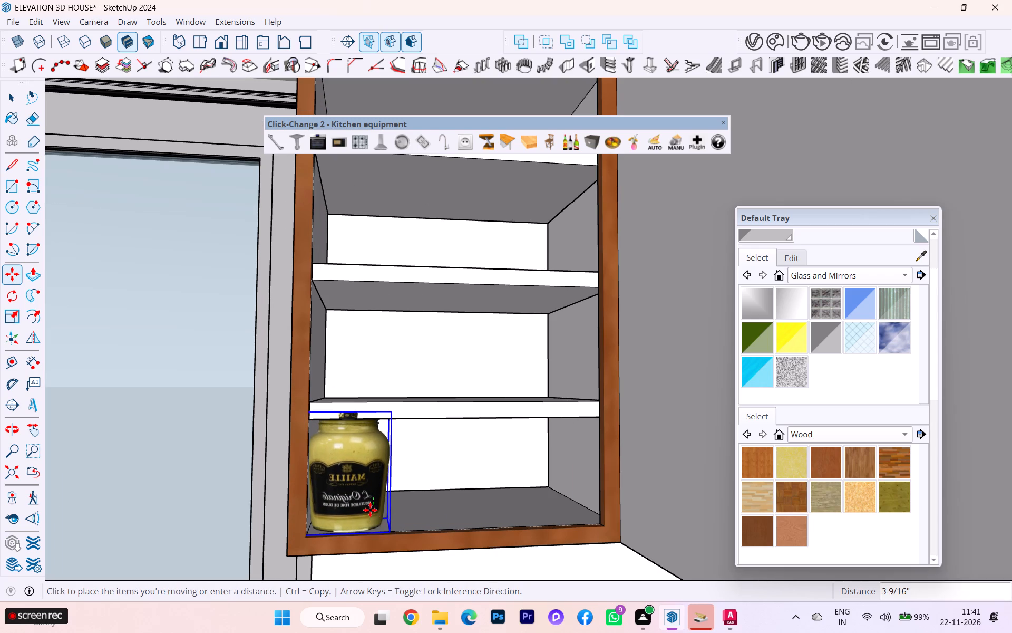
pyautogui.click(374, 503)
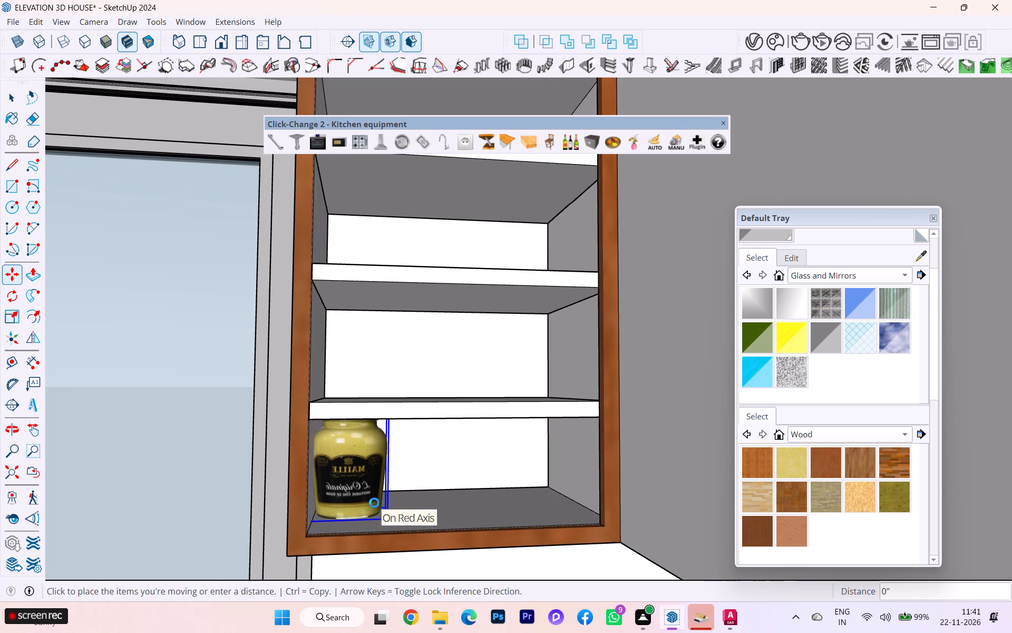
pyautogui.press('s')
# Delete the lowest shelf, directly above the mustard jar.
pyautogui.scroll(-1, 346, 404)
pyautogui.moveTo(334, 376); pyautogui.dragTo(335, 343, button='middle')
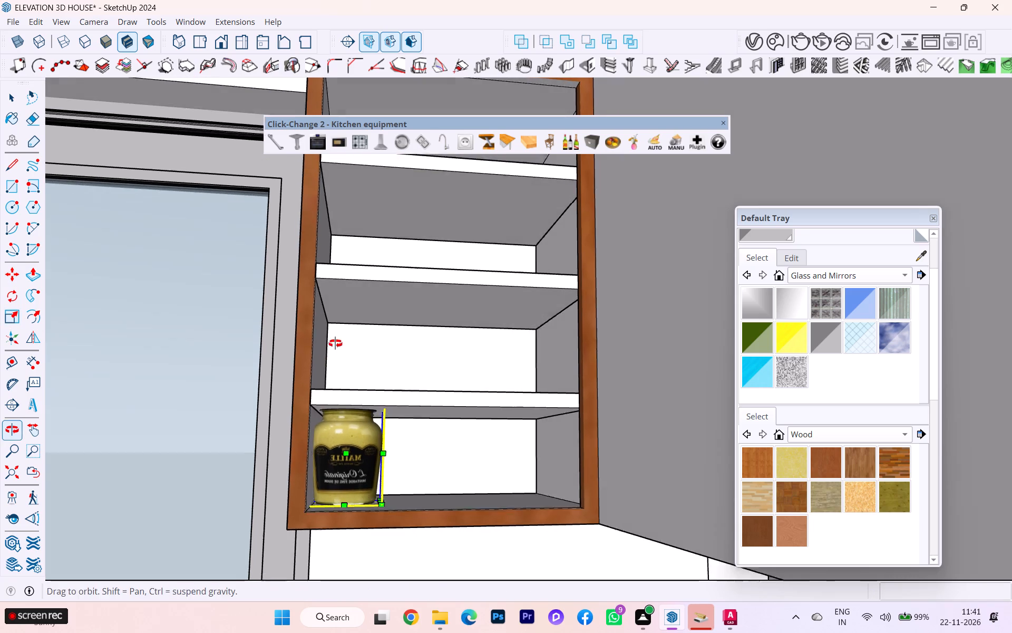
pyautogui.moveTo(335, 343); pyautogui.dragTo(338, 333, button='middle')
pyautogui.scroll(-1, 365, 413)
pyautogui.moveTo(366, 417); pyautogui.dragTo(365, 459, button='middle')
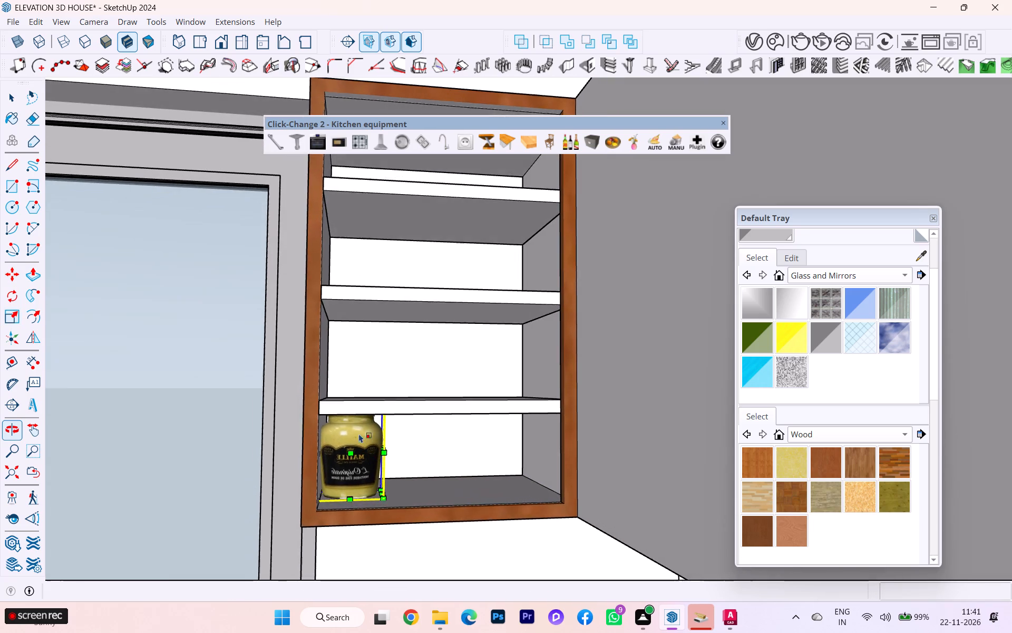
pyautogui.scroll(-2, 306, 345)
pyautogui.moveTo(320, 359); pyautogui.dragTo(329, 418, button='middle')
pyautogui.click(14, 97)
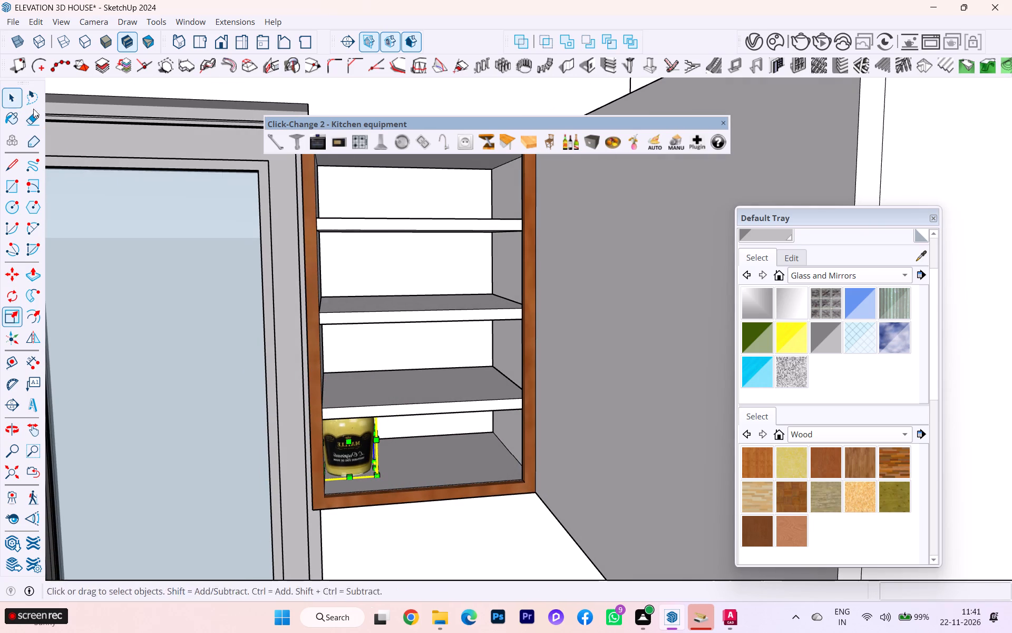
pyautogui.click(421, 396)
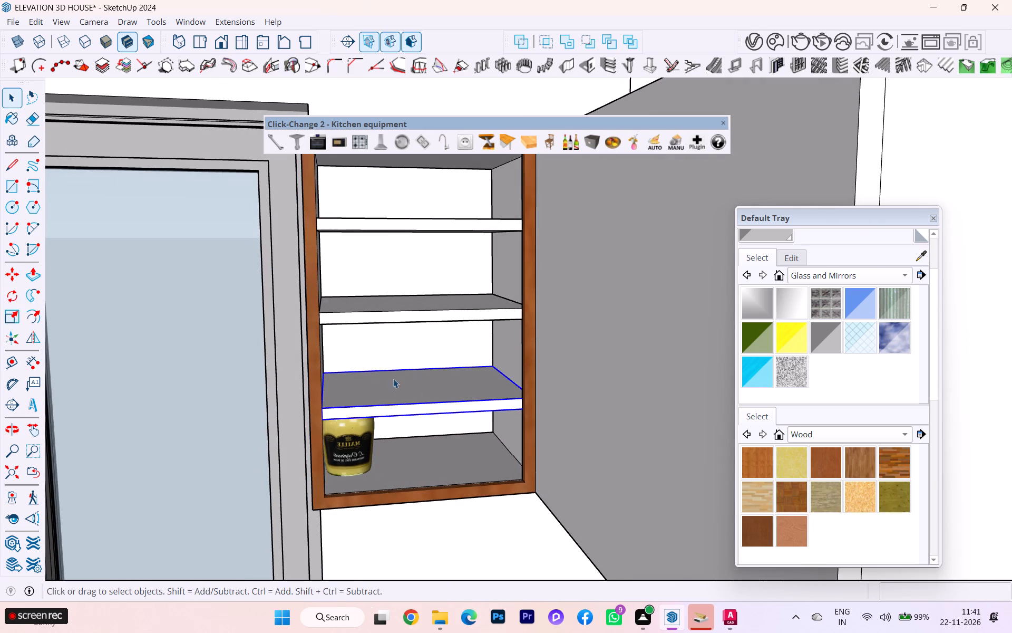
pyautogui.press('Delete')
# Lower the middle shelf so it sits just above the mustard jar, leaving clearance over the lid.
pyautogui.click(393, 318)
pyautogui.press('m')
pyautogui.scroll(1, 332, 344)
pyautogui.scroll(-2, 332, 344)
pyautogui.scroll(2, 332, 344)
pyautogui.click(322, 322)
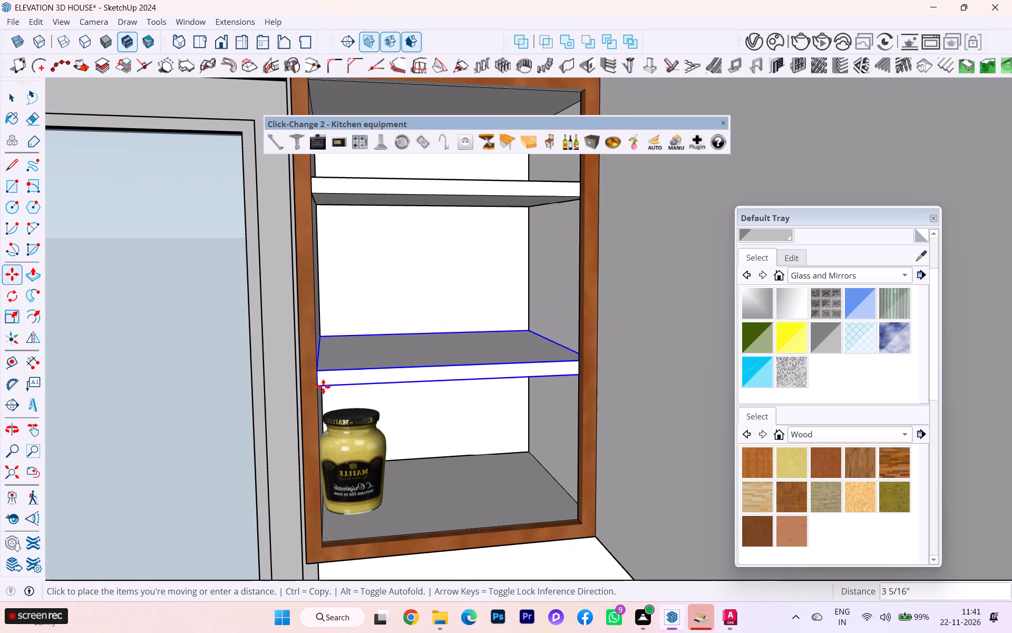
pyautogui.click(324, 397)
# Lower the cabinet's upper shelf to space the compartments more evenly.
pyautogui.scroll(-2, 341, 378)
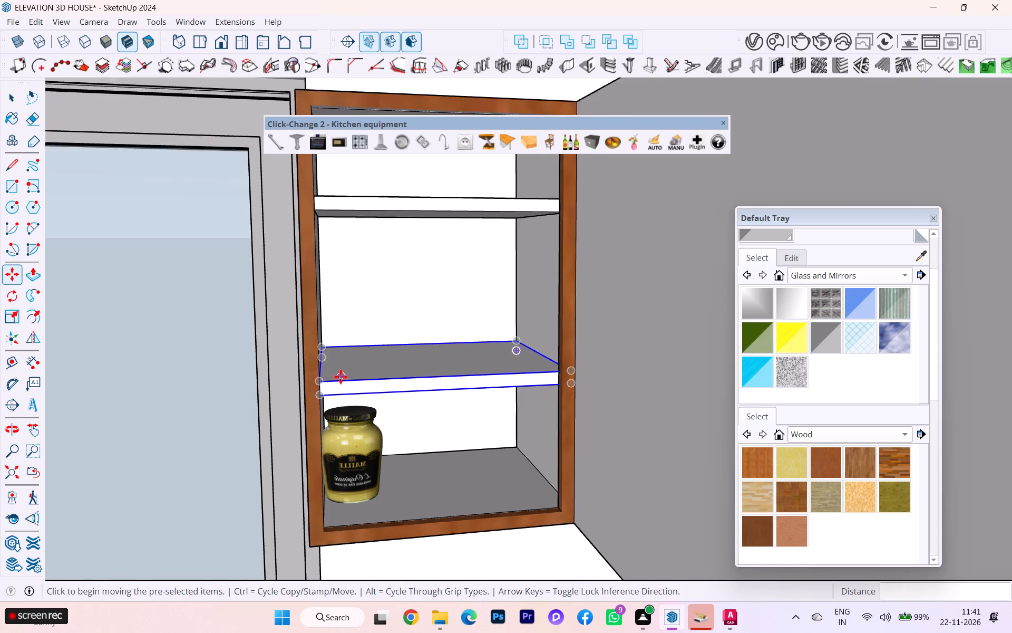
pyautogui.scroll(-1, 340, 377)
pyautogui.moveTo(329, 325); pyautogui.dragTo(296, 288, button='middle')
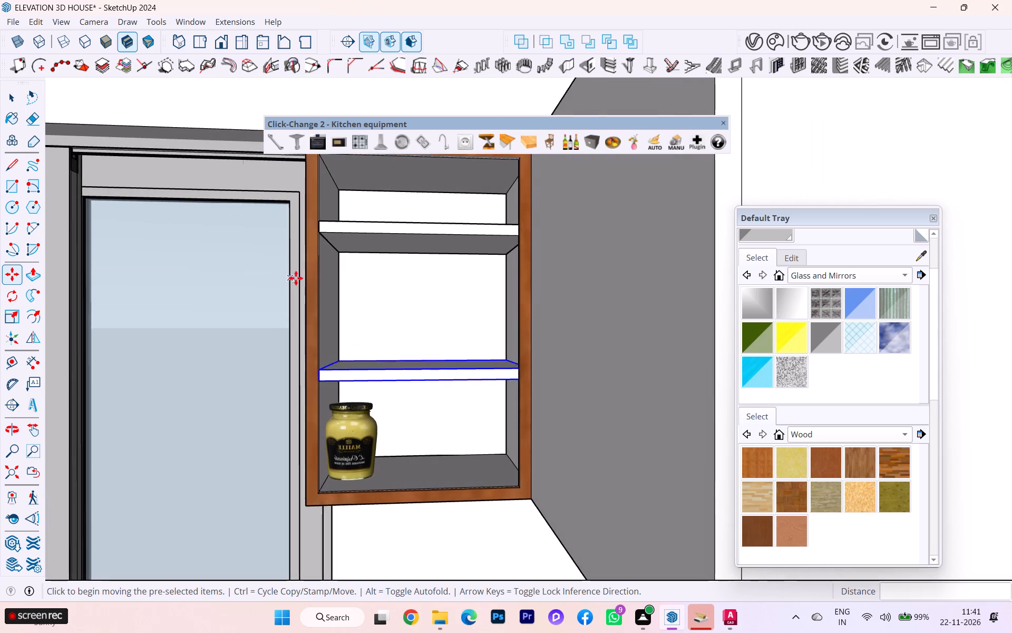
pyautogui.scroll(-3, 300, 276)
pyautogui.scroll(1, 301, 276)
pyautogui.click(20, 101)
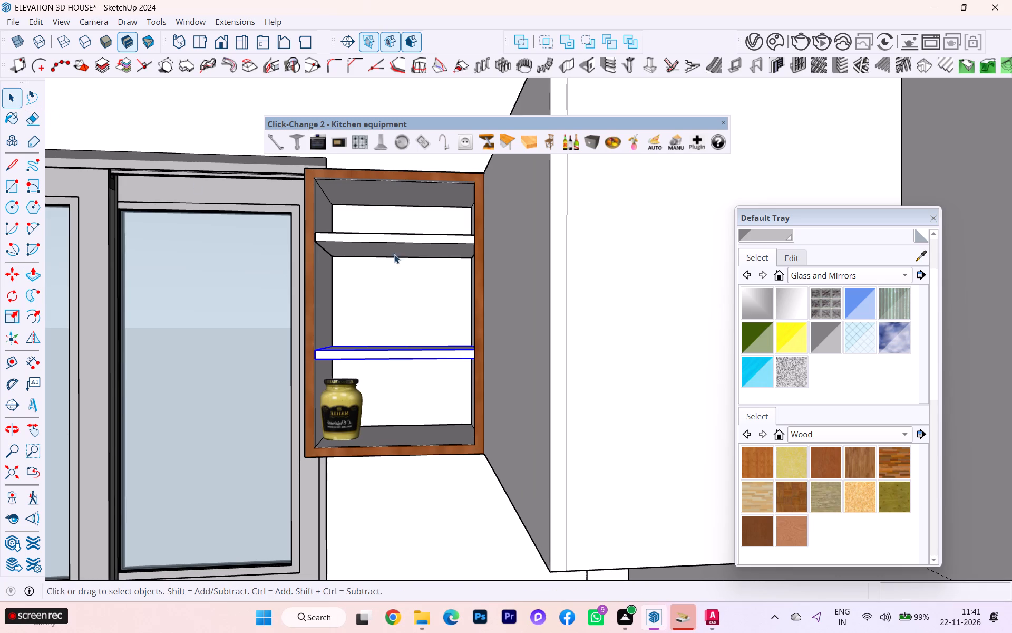
pyautogui.click(357, 240)
pyautogui.press('m')
pyautogui.scroll(2, 336, 249)
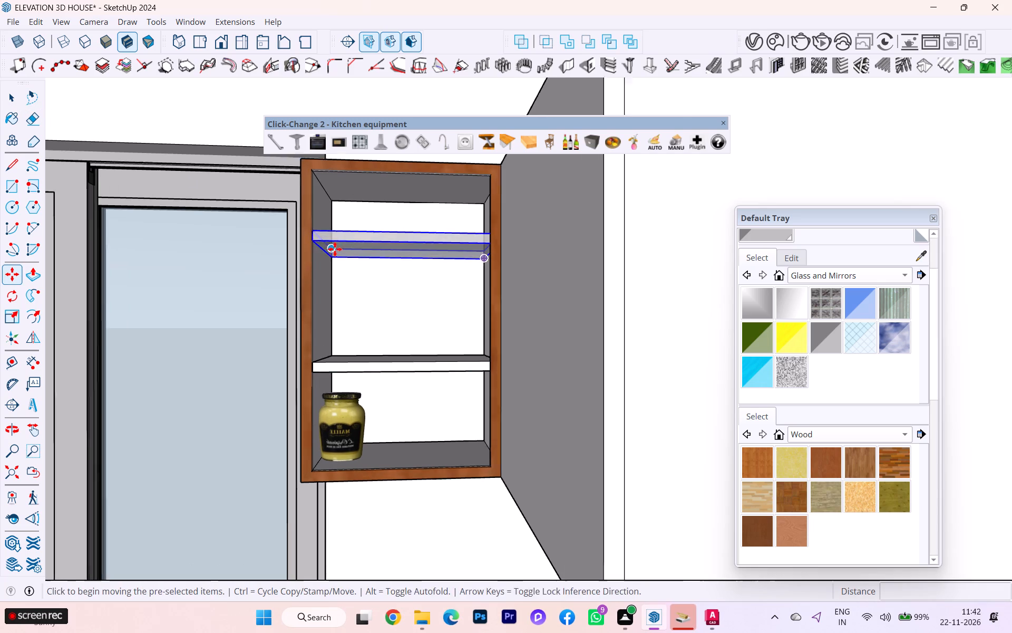
pyautogui.click(313, 240)
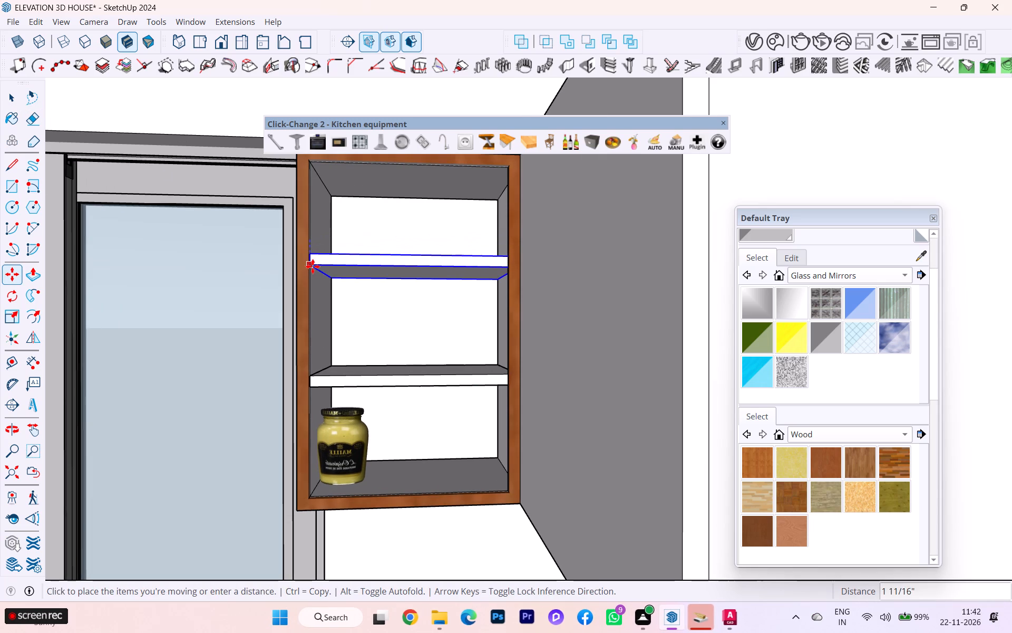
pyautogui.click(314, 271)
# Shift the mustard jar about 13/16" along the cabinet floor, away from the window-side wall.
pyautogui.scroll(-2, 405, 281)
pyautogui.moveTo(412, 283); pyautogui.dragTo(452, 360, button='middle')
pyautogui.scroll(1, 412, 283)
pyautogui.click(4, 97)
pyautogui.scroll(2, 485, 353)
pyautogui.scroll(-1, 485, 352)
pyautogui.scroll(2, 486, 352)
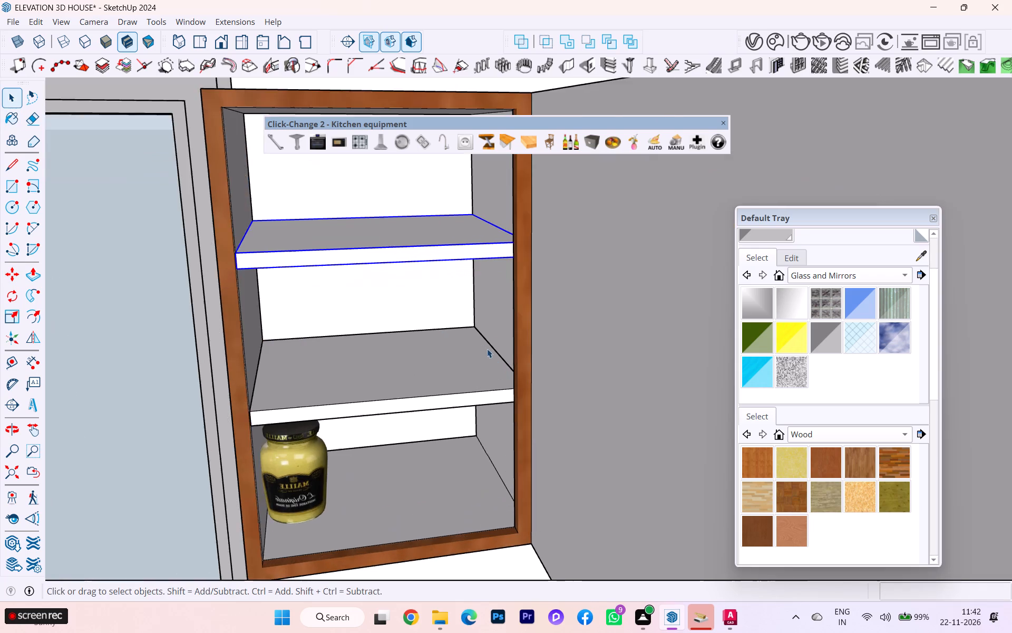
pyautogui.scroll(-1, 495, 323)
pyautogui.moveTo(495, 323); pyautogui.dragTo(539, 388, button='middle')
pyautogui.moveTo(373, 456); pyautogui.dragTo(366, 444, button='middle')
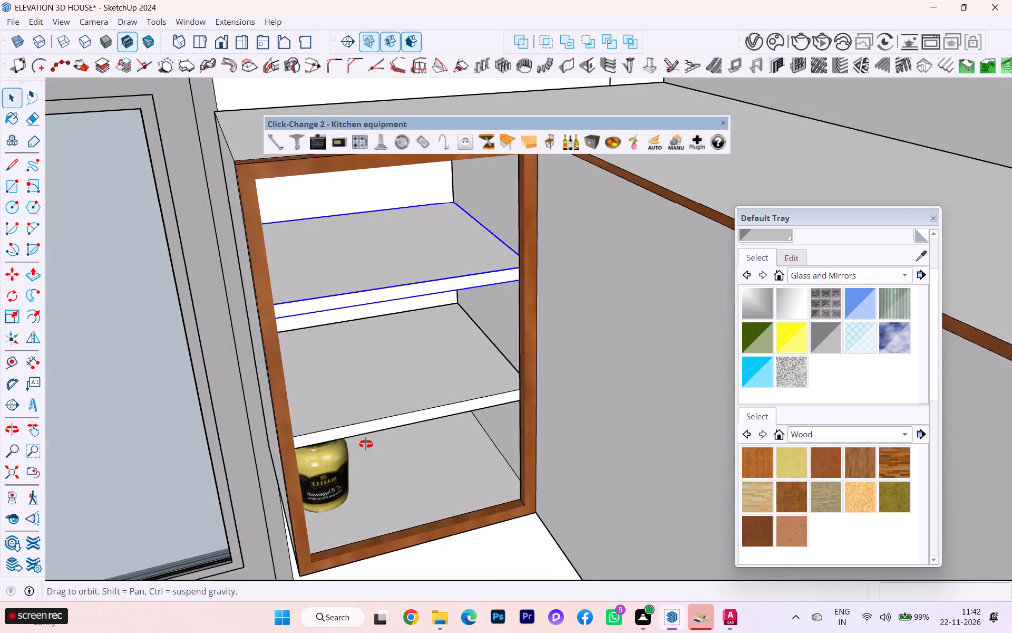
pyautogui.moveTo(366, 444); pyautogui.dragTo(310, 343, button='middle')
pyautogui.click(328, 448)
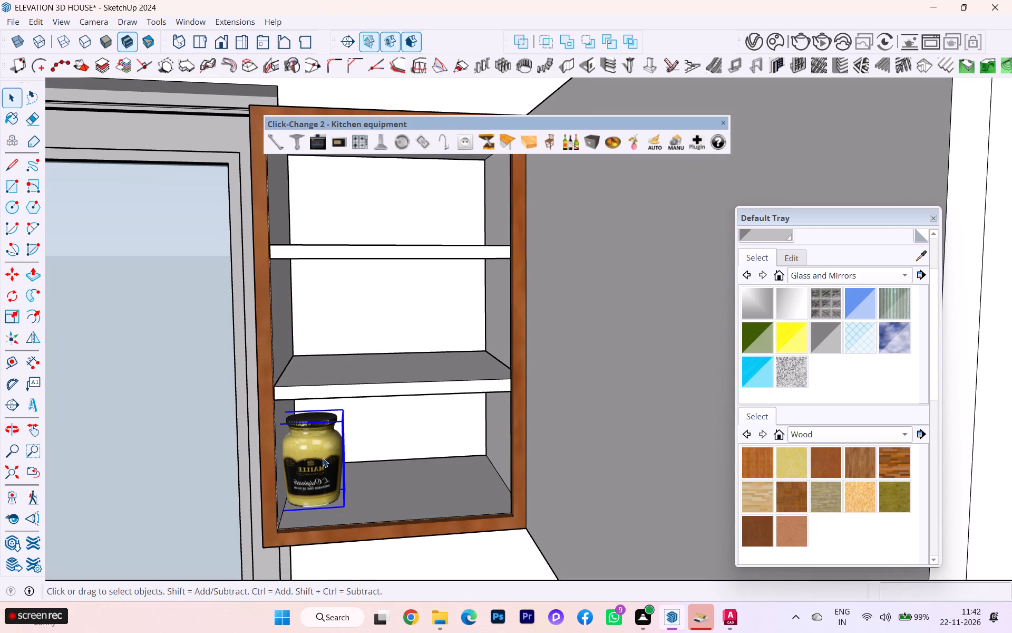
pyautogui.press('m')
pyautogui.click(319, 473)
pyautogui.click(333, 474)
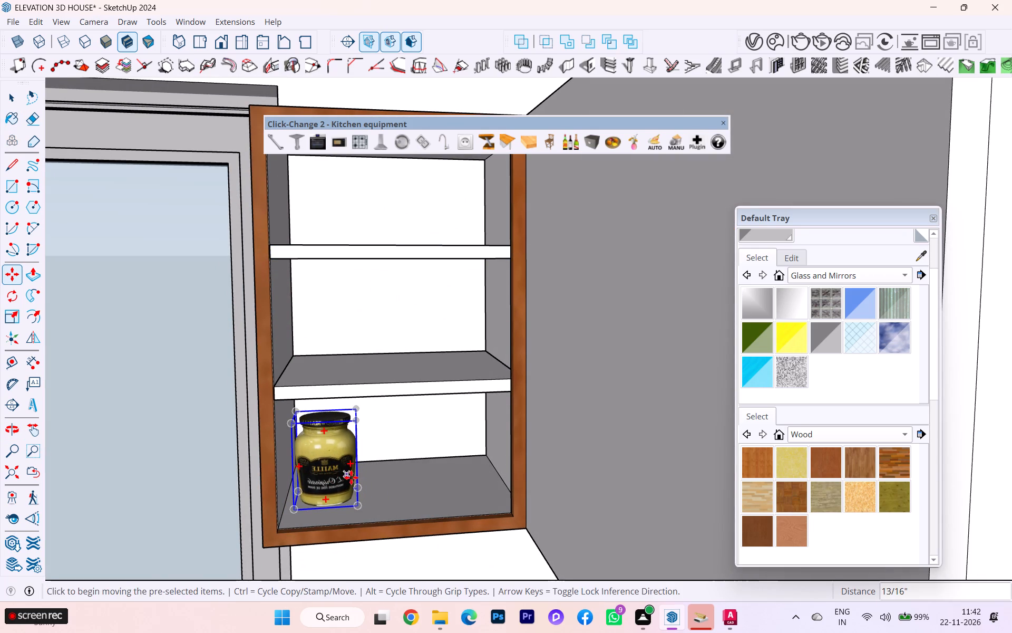
# Copy the mustard jar twice across the cabinet floor to make a row of three evenly spaced jars.
pyautogui.click(338, 480)
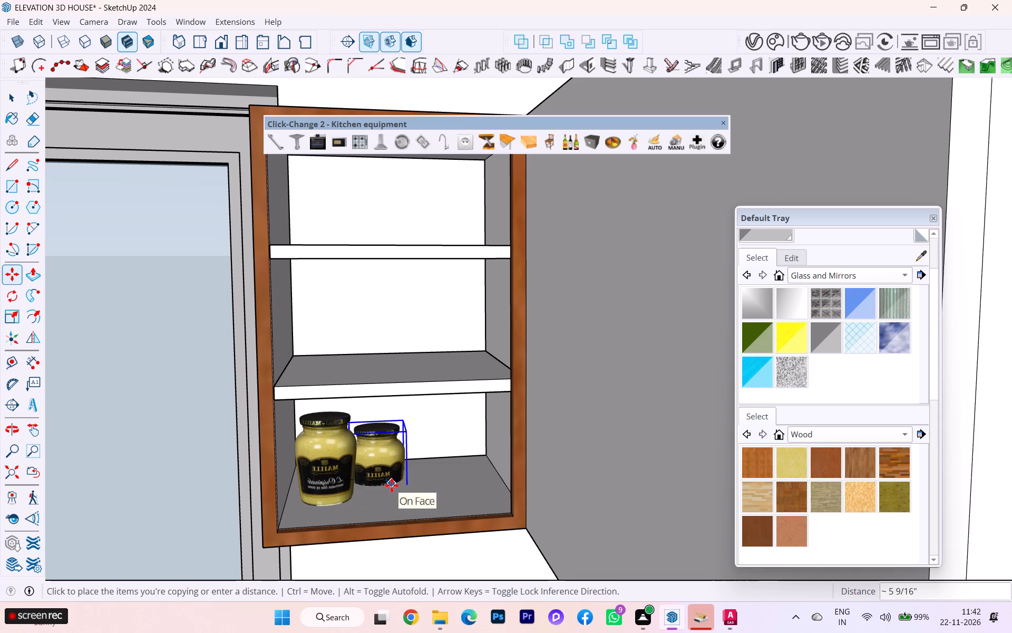
pyautogui.click(412, 477)
pyautogui.click(403, 481)
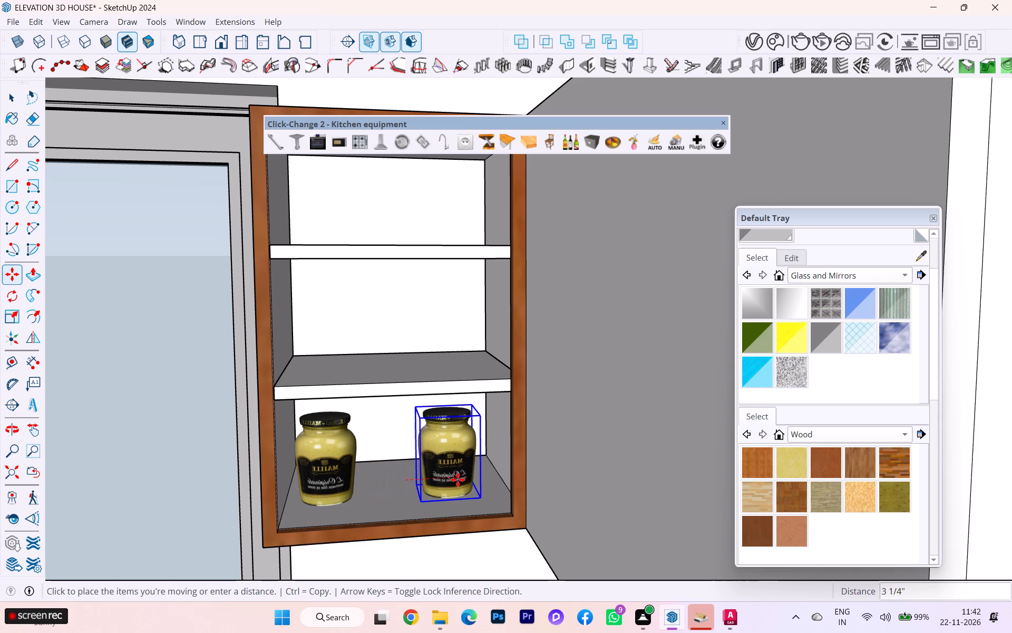
pyautogui.click(475, 479)
# Select all three mustard jars on the cabinet floor and make them a group.
pyautogui.scroll(-2, 412, 433)
pyautogui.moveTo(435, 427); pyautogui.dragTo(514, 436, button='middle')
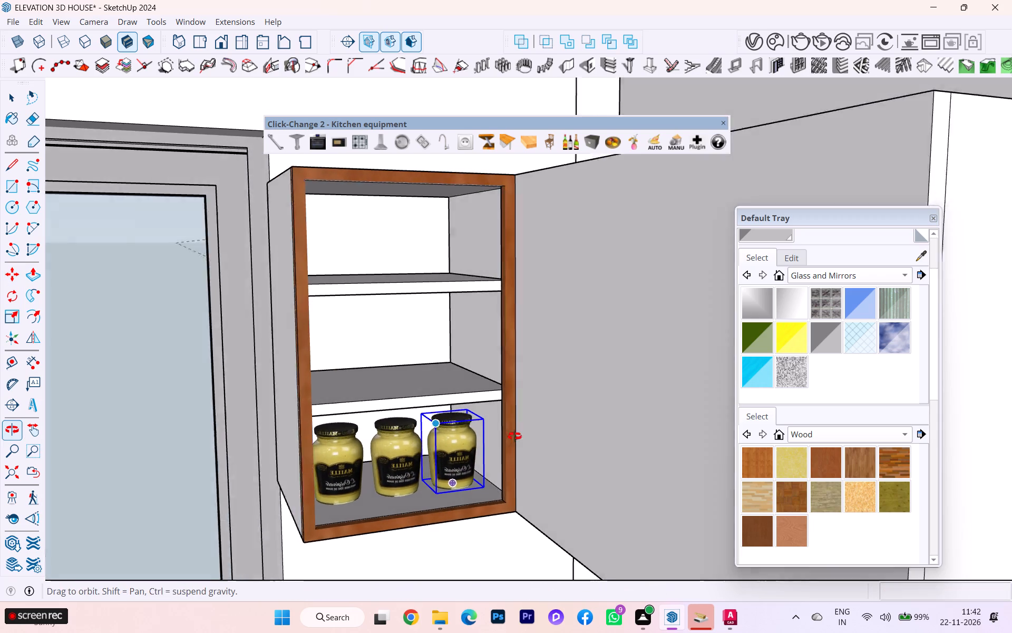
pyautogui.moveTo(514, 436); pyautogui.dragTo(534, 440, button='middle')
pyautogui.click(19, 92)
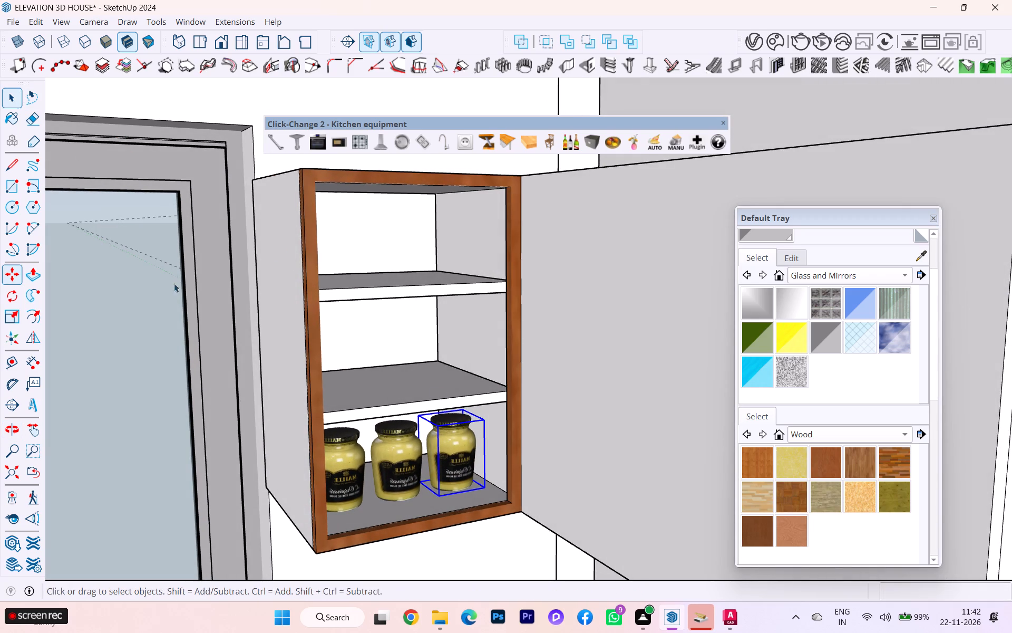
pyautogui.click(201, 330)
pyautogui.click(327, 458)
pyautogui.keyDown('ctrl'); pyautogui.click(403, 459); pyautogui.keyUp('ctrl')
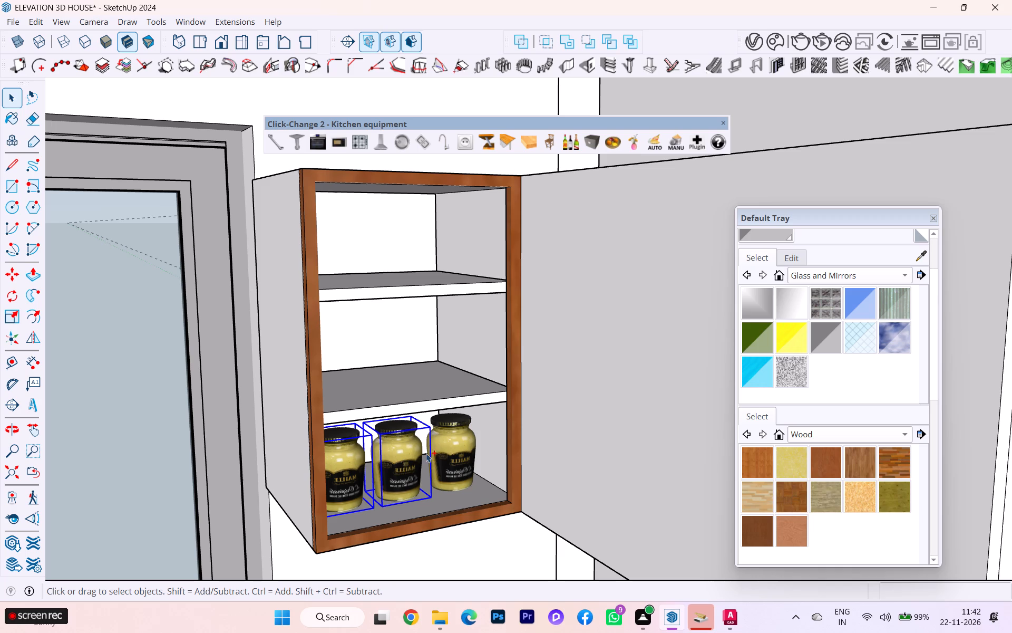
pyautogui.keyDown('ctrl'); pyautogui.click(445, 447); pyautogui.keyUp('ctrl')
pyautogui.rightClick(433, 452)
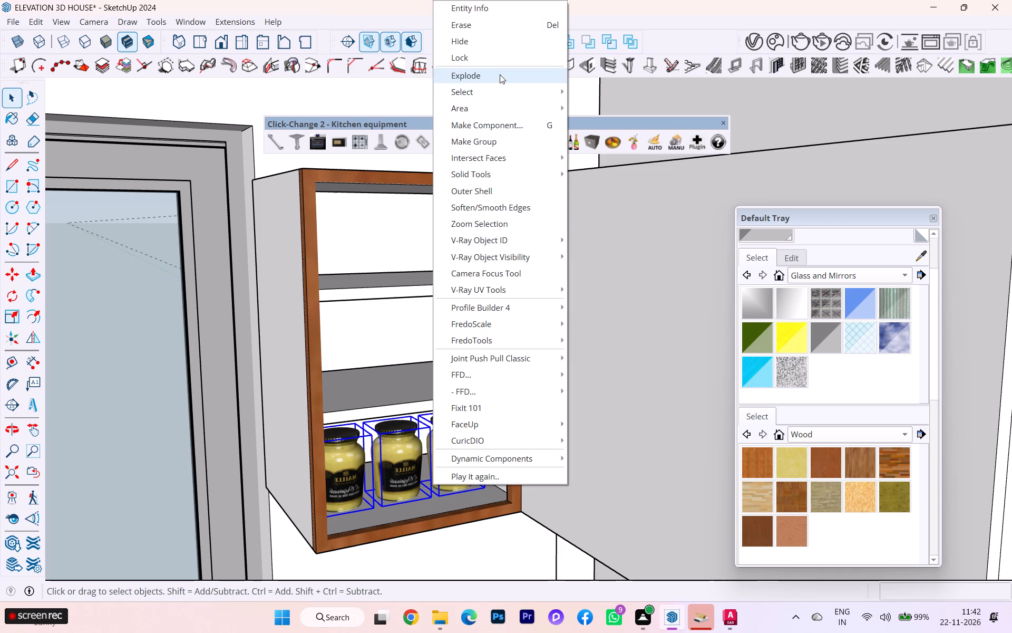
pyautogui.click(488, 149)
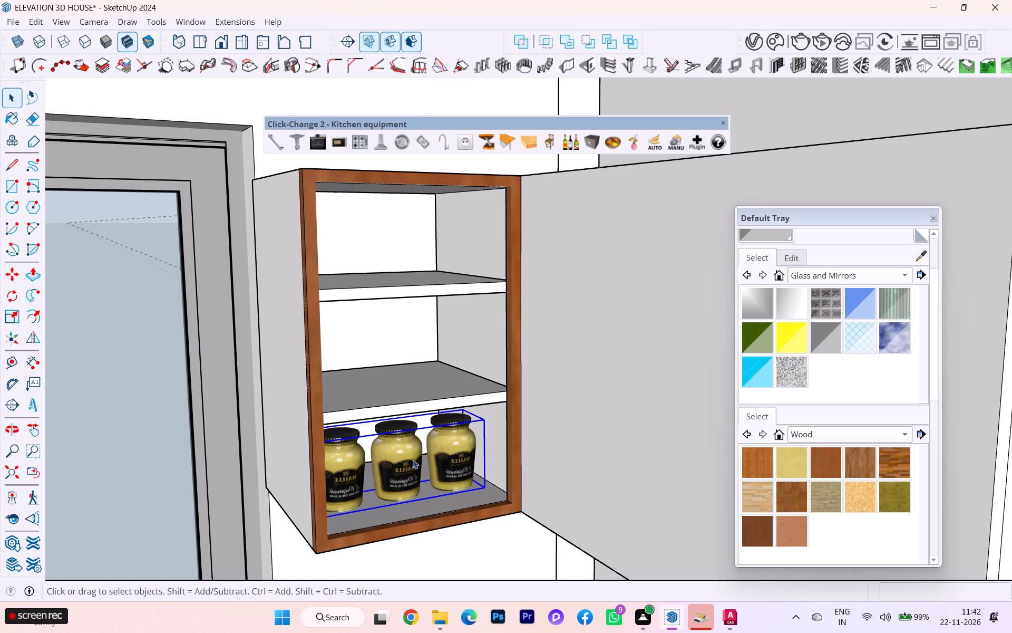
# Copy the grouped row of jars about 3 7/16" along the green axis toward the cabinet opening, forming a second row.
pyautogui.press('m')
pyautogui.click(357, 475)
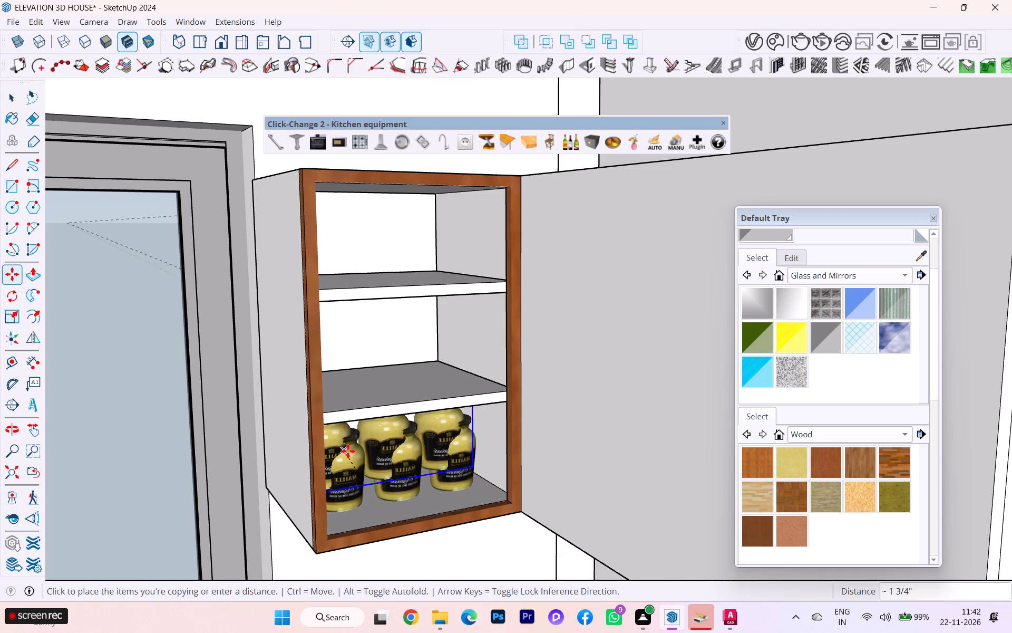
pyautogui.scroll(-1, 356, 407)
pyautogui.moveTo(354, 407); pyautogui.dragTo(345, 410, button='middle')
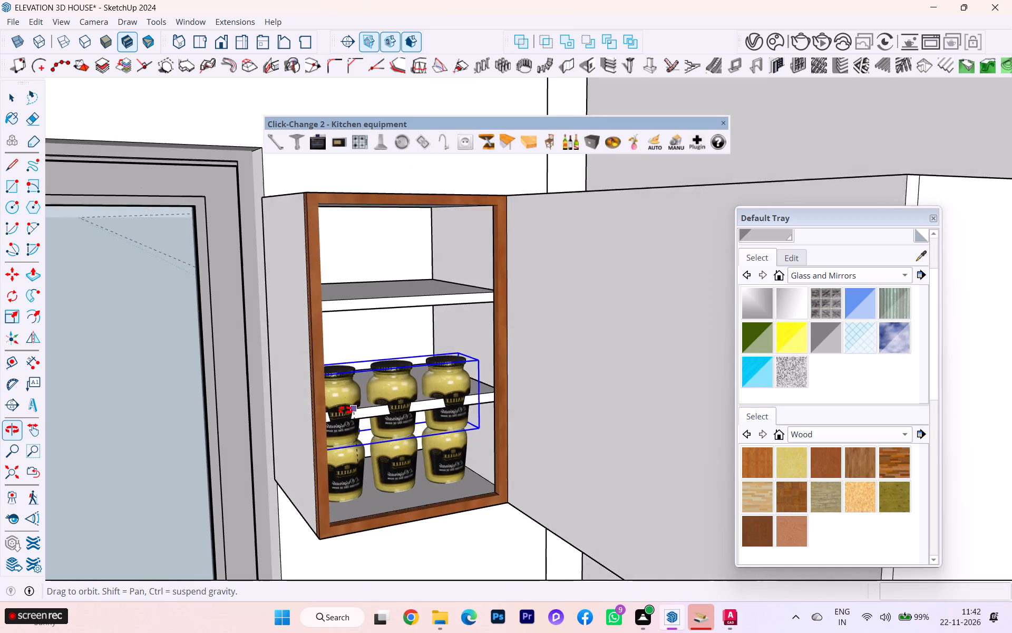
pyautogui.moveTo(345, 410); pyautogui.dragTo(274, 414, button='middle')
pyautogui.scroll(2, 358, 403)
pyautogui.press('Left')
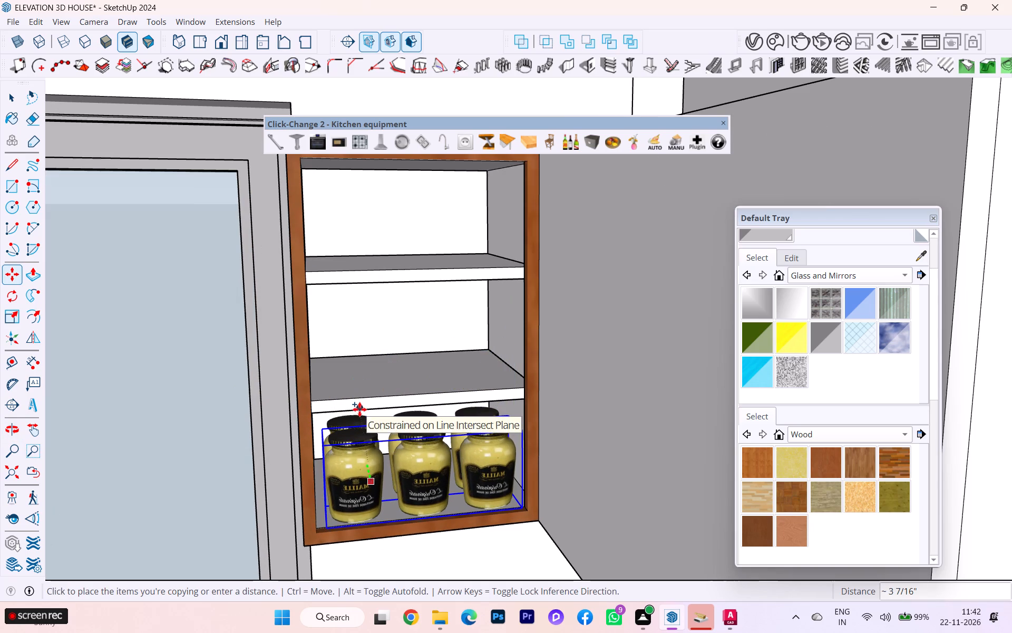
pyautogui.click(359, 409)
pyautogui.scroll(-2, 432, 425)
pyautogui.moveTo(451, 427); pyautogui.dragTo(577, 445, button='middle')
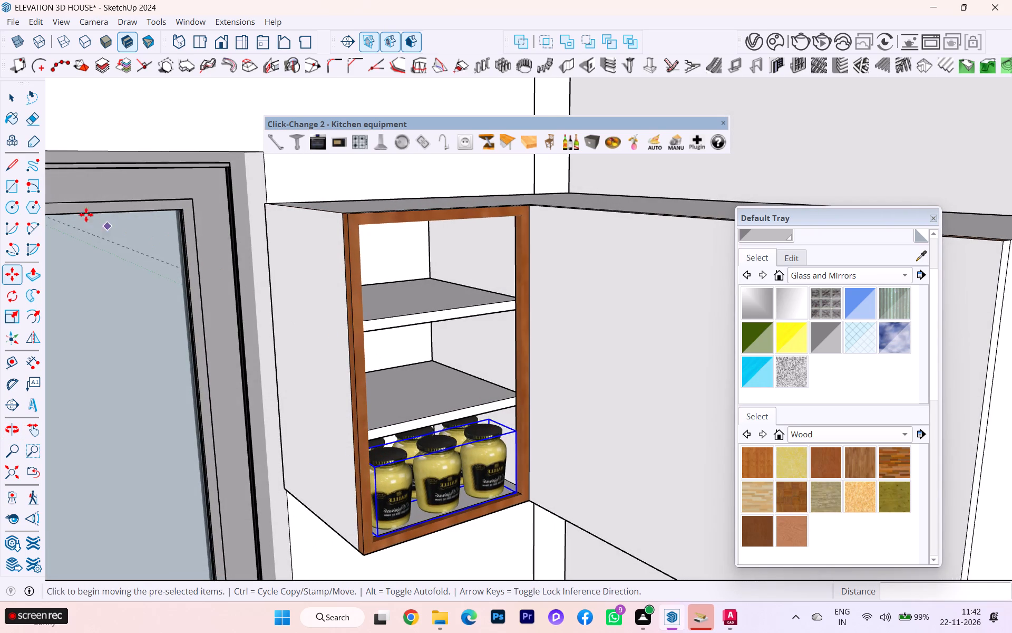
# Move the front row of mustard jars about 1 15/16" back toward the rear row on the cabinet floor.
pyautogui.click(22, 100)
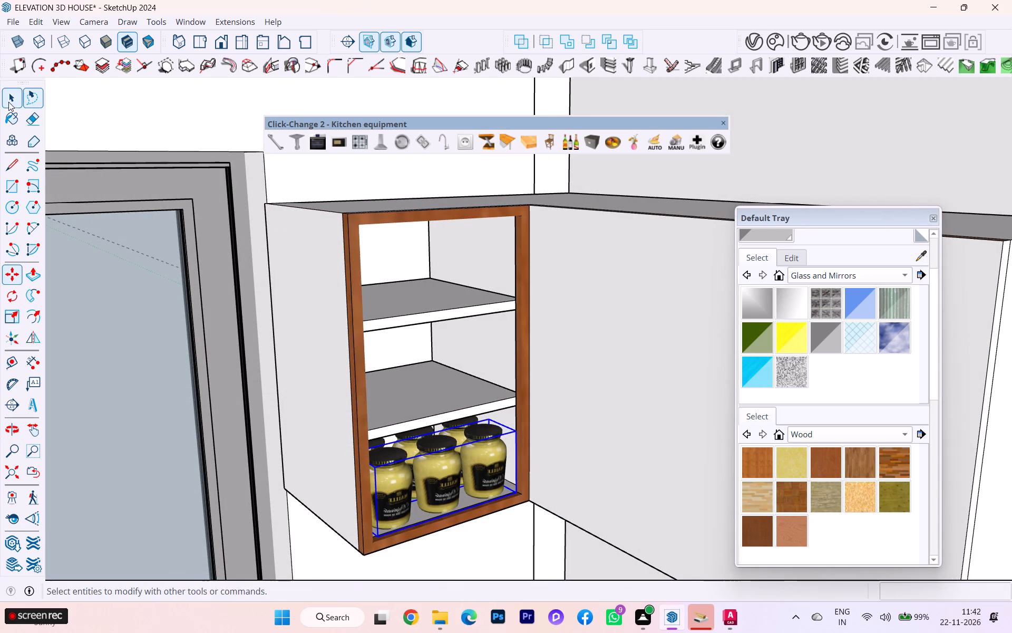
pyautogui.click(6, 101)
pyautogui.click(97, 290)
pyautogui.scroll(-2, 281, 255)
pyautogui.scroll(1, 447, 424)
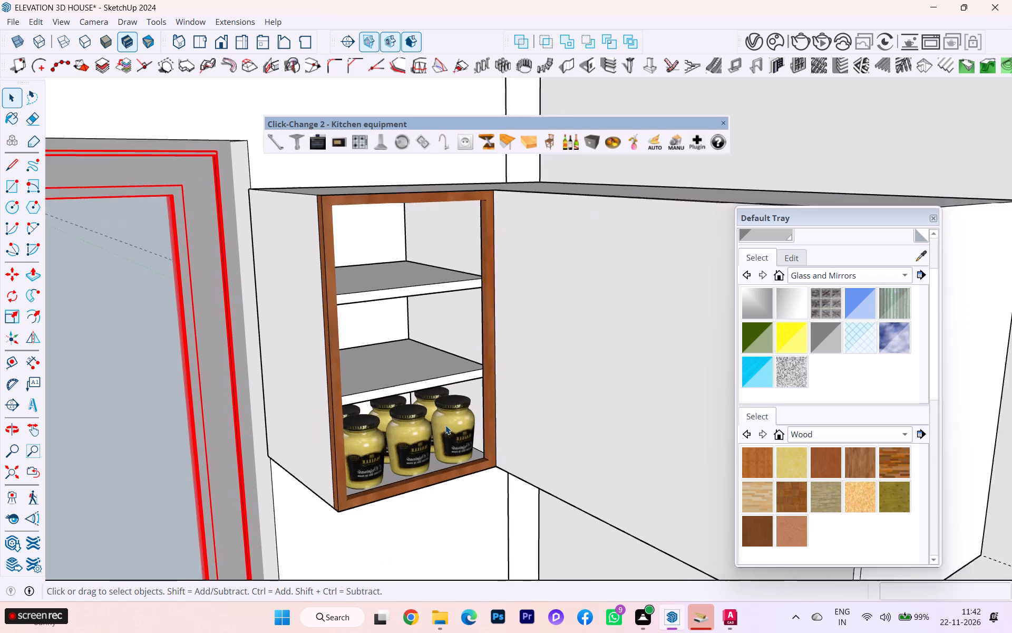
pyautogui.scroll(-1, 445, 425)
pyautogui.scroll(4, 445, 425)
pyautogui.click(408, 434)
pyautogui.scroll(-1, 408, 432)
pyautogui.moveTo(408, 432); pyautogui.dragTo(270, 470, button='middle')
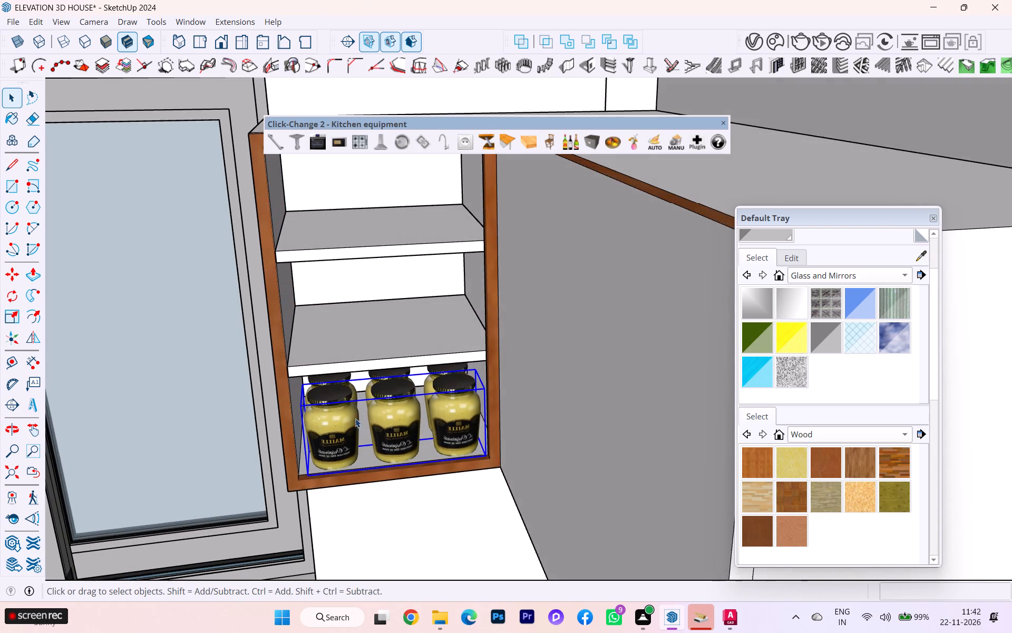
pyautogui.scroll(1, 363, 413)
pyautogui.scroll(-1, 363, 413)
pyautogui.scroll(1, 364, 413)
pyautogui.scroll(2, 529, 402)
pyautogui.click(294, 370)
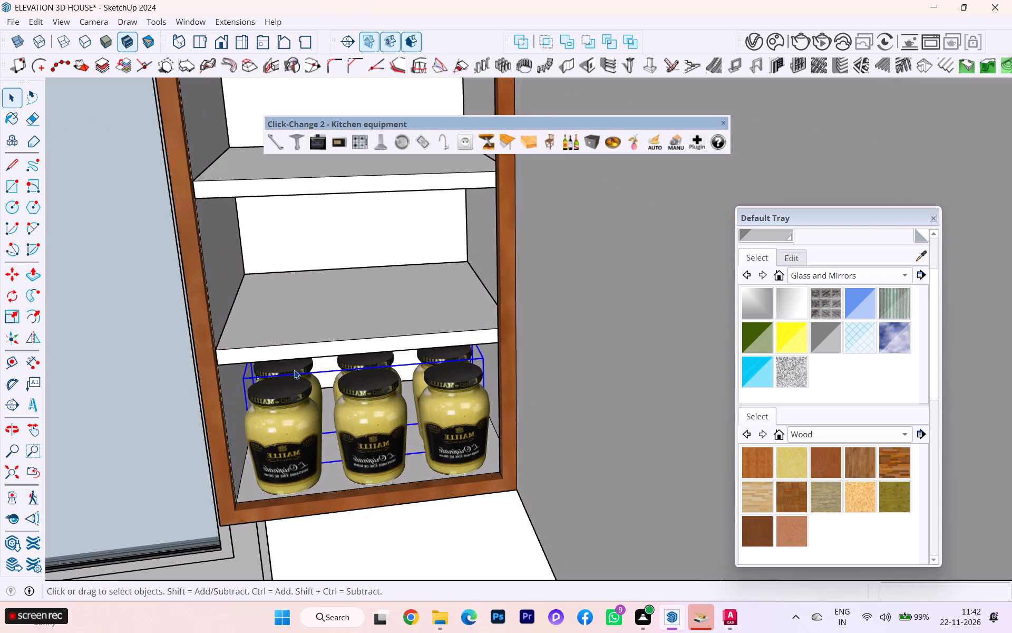
pyautogui.keyDown('ctrl'); pyautogui.click(289, 410); pyautogui.keyUp('ctrl')
pyautogui.press('m')
pyautogui.click(296, 471)
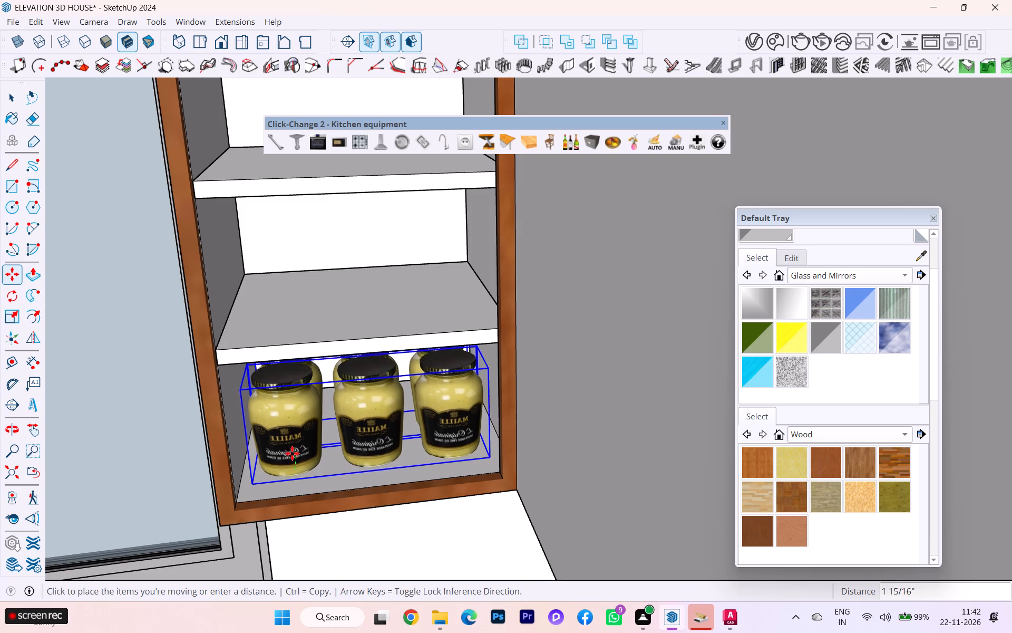
pyautogui.click(292, 455)
pyautogui.scroll(-2, 353, 427)
pyautogui.moveTo(376, 415); pyautogui.dragTo(412, 306, button='middle')
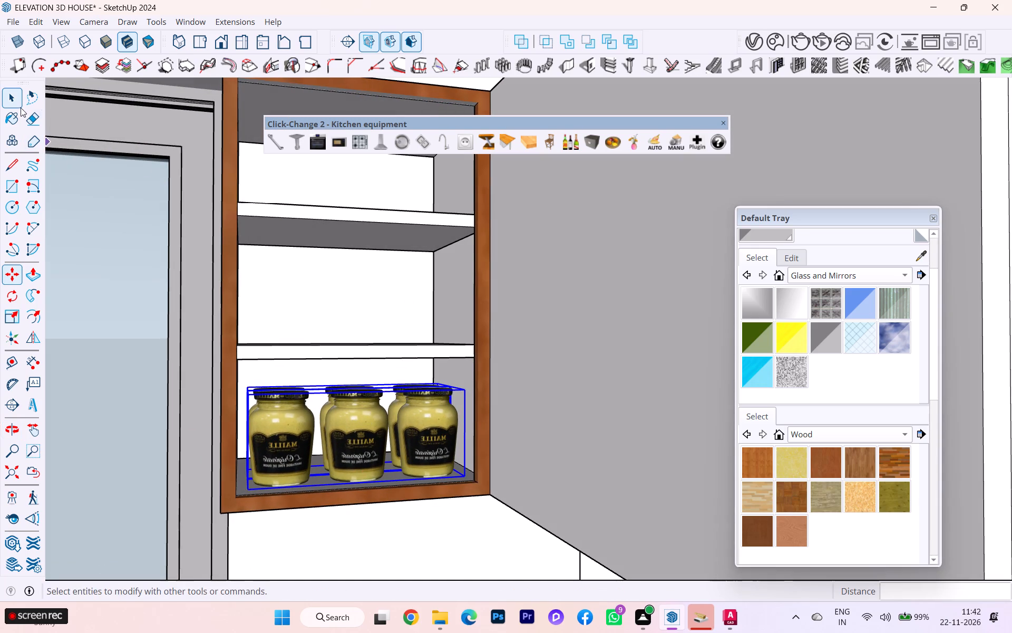
pyautogui.click(5, 105)
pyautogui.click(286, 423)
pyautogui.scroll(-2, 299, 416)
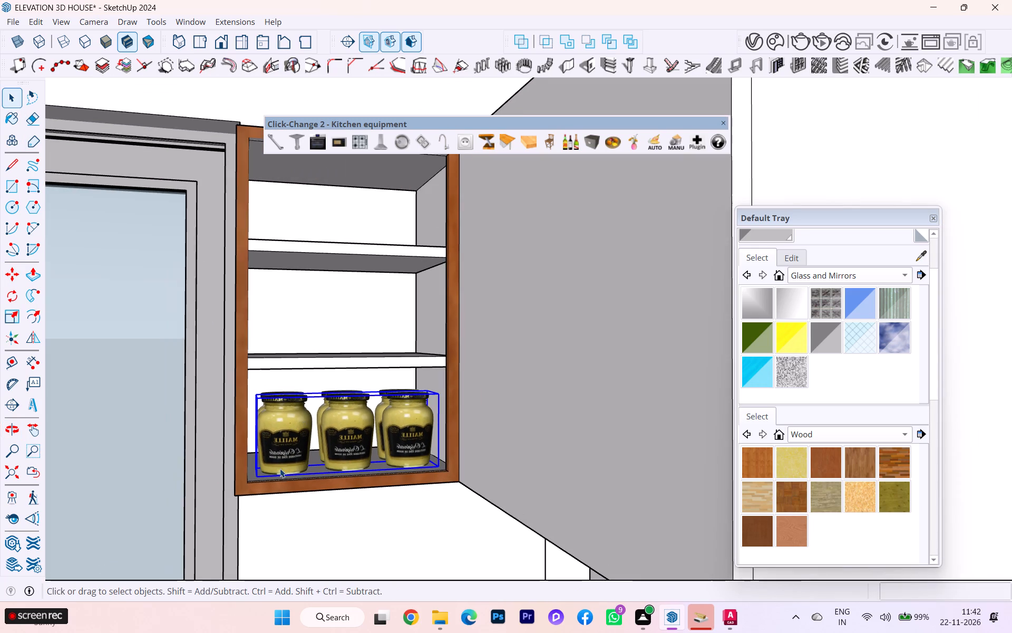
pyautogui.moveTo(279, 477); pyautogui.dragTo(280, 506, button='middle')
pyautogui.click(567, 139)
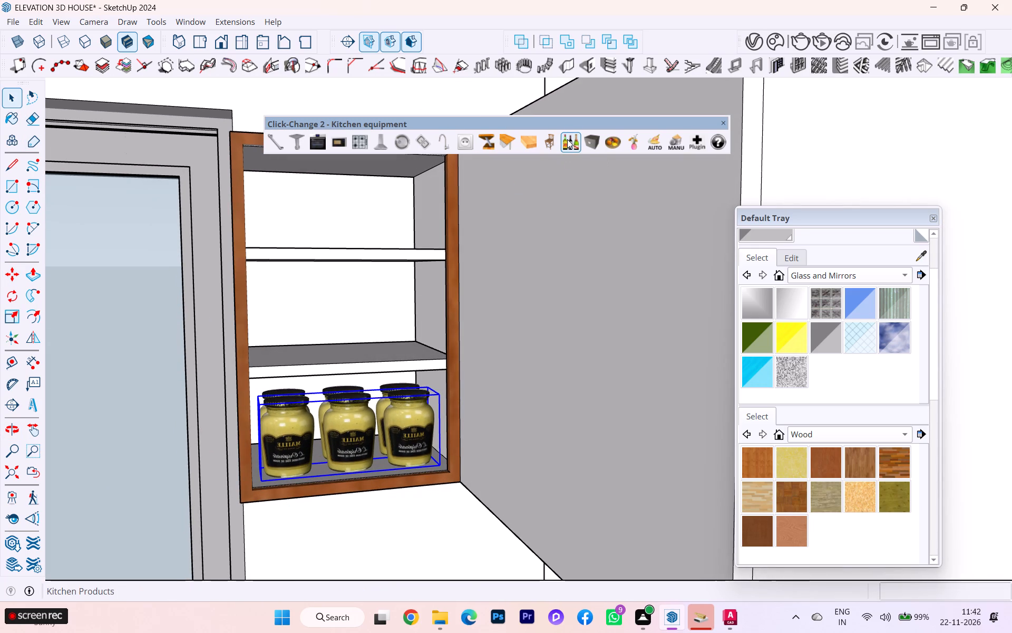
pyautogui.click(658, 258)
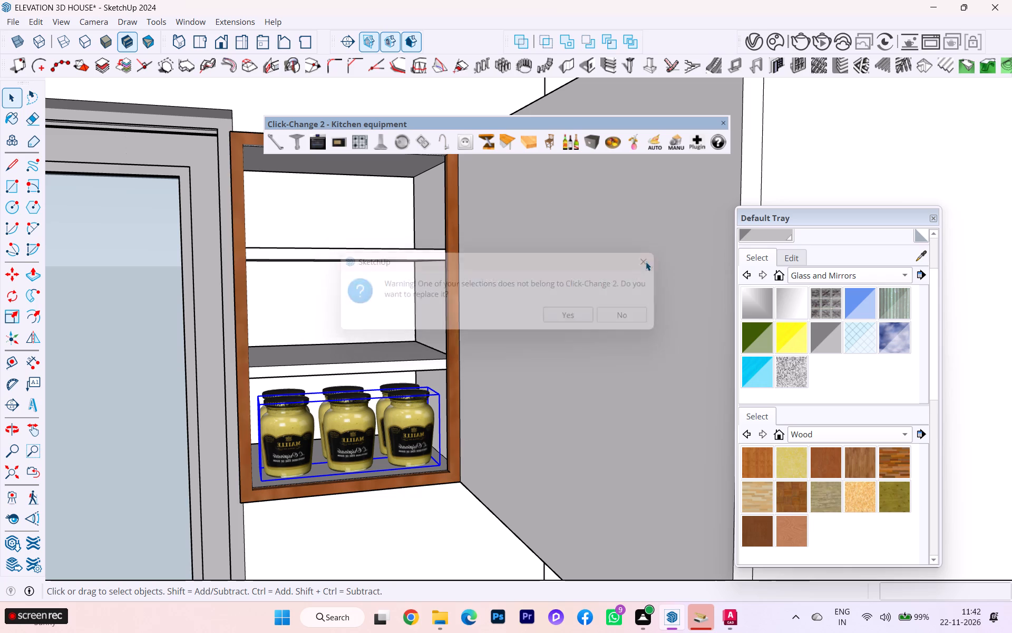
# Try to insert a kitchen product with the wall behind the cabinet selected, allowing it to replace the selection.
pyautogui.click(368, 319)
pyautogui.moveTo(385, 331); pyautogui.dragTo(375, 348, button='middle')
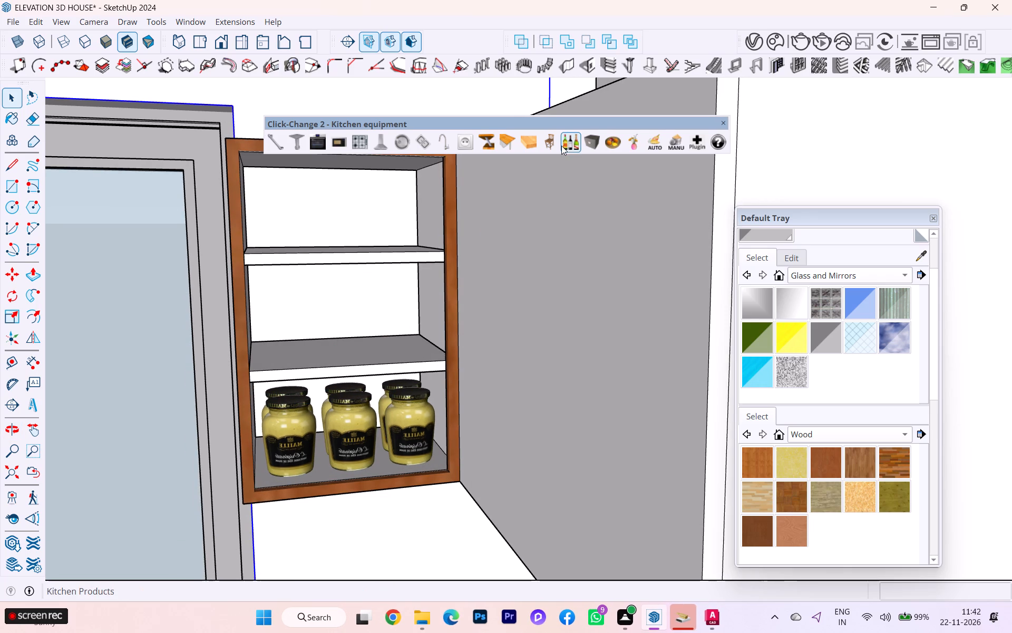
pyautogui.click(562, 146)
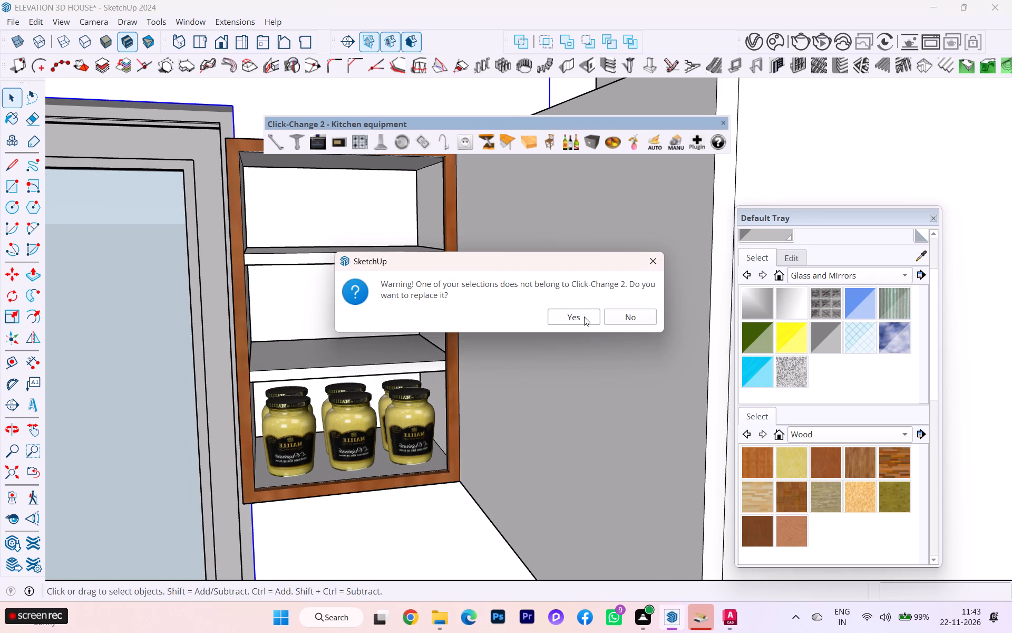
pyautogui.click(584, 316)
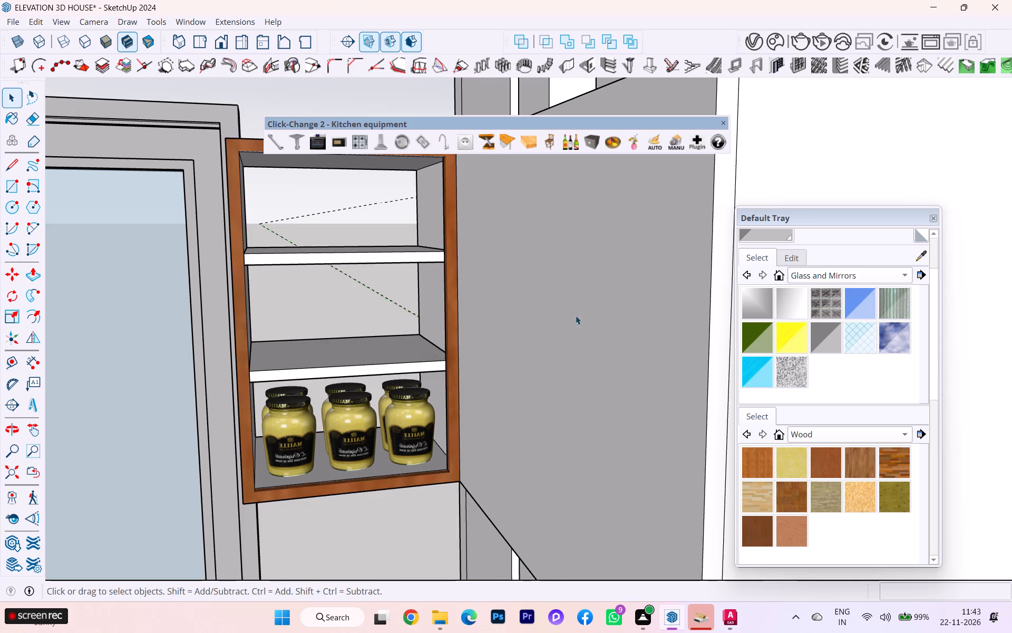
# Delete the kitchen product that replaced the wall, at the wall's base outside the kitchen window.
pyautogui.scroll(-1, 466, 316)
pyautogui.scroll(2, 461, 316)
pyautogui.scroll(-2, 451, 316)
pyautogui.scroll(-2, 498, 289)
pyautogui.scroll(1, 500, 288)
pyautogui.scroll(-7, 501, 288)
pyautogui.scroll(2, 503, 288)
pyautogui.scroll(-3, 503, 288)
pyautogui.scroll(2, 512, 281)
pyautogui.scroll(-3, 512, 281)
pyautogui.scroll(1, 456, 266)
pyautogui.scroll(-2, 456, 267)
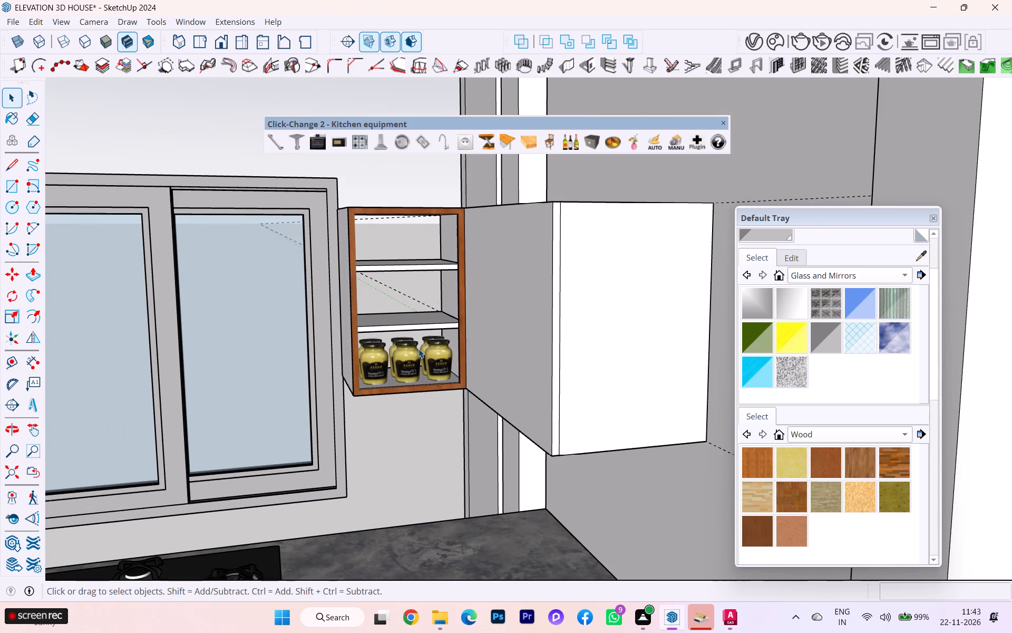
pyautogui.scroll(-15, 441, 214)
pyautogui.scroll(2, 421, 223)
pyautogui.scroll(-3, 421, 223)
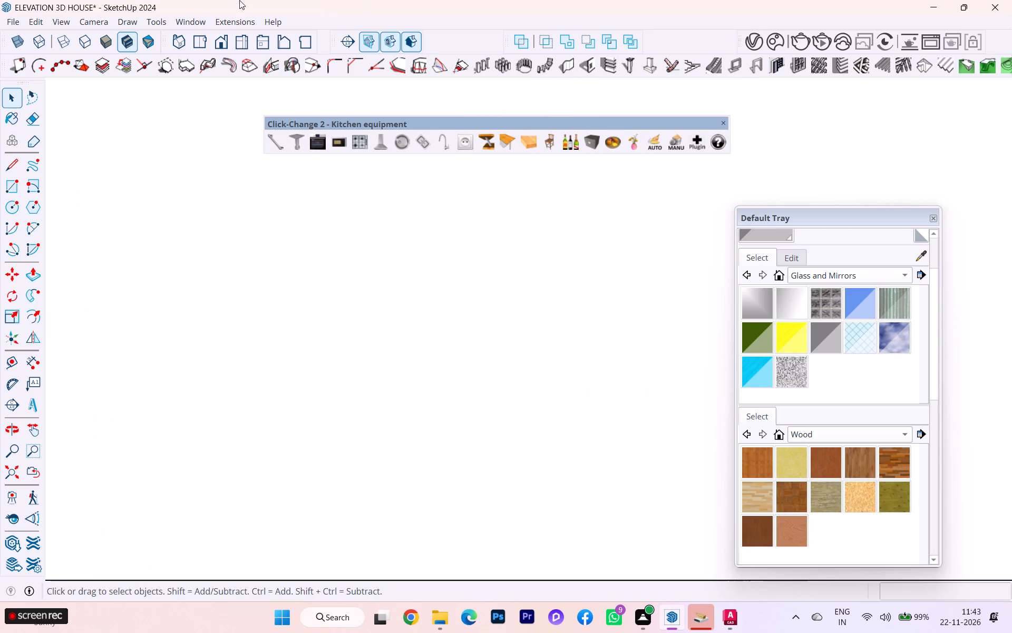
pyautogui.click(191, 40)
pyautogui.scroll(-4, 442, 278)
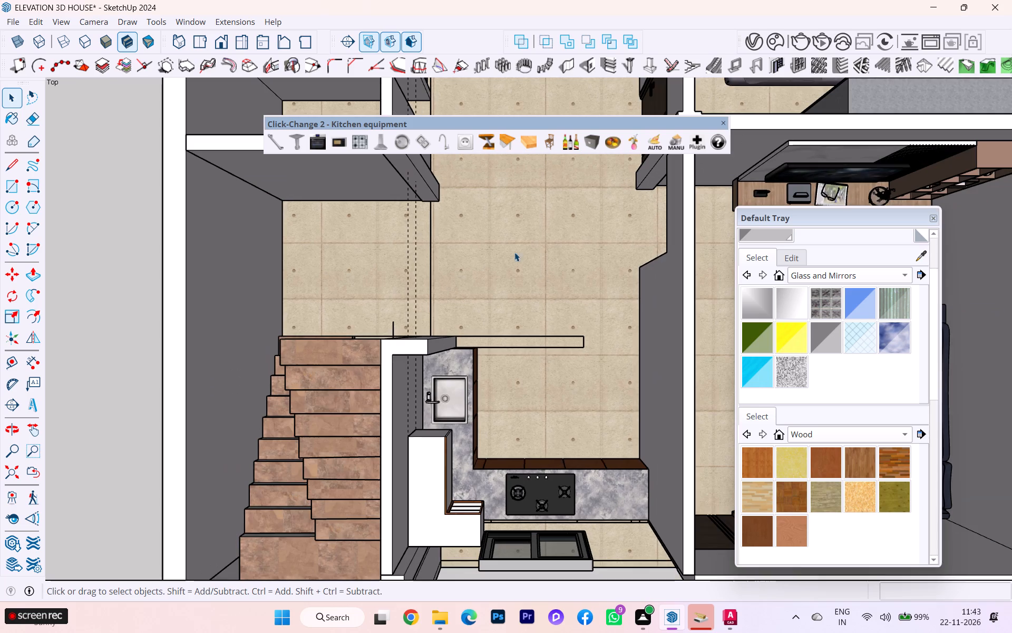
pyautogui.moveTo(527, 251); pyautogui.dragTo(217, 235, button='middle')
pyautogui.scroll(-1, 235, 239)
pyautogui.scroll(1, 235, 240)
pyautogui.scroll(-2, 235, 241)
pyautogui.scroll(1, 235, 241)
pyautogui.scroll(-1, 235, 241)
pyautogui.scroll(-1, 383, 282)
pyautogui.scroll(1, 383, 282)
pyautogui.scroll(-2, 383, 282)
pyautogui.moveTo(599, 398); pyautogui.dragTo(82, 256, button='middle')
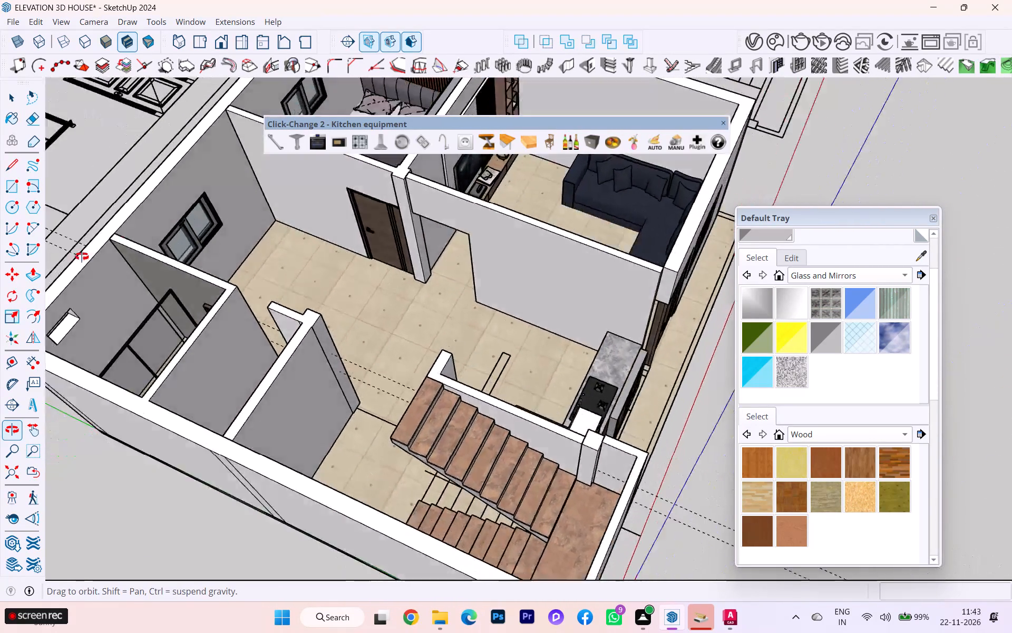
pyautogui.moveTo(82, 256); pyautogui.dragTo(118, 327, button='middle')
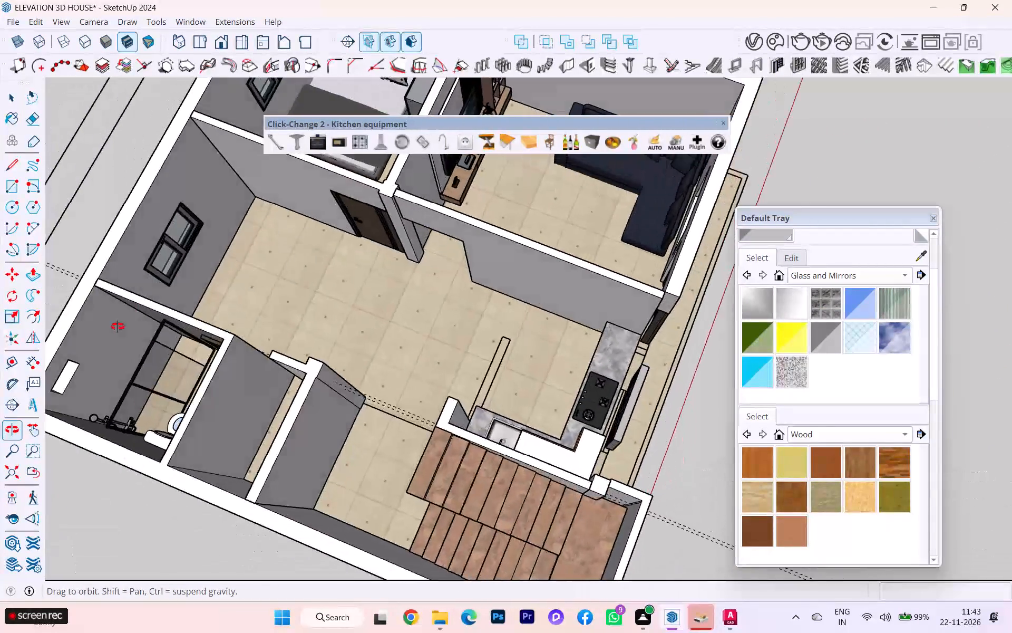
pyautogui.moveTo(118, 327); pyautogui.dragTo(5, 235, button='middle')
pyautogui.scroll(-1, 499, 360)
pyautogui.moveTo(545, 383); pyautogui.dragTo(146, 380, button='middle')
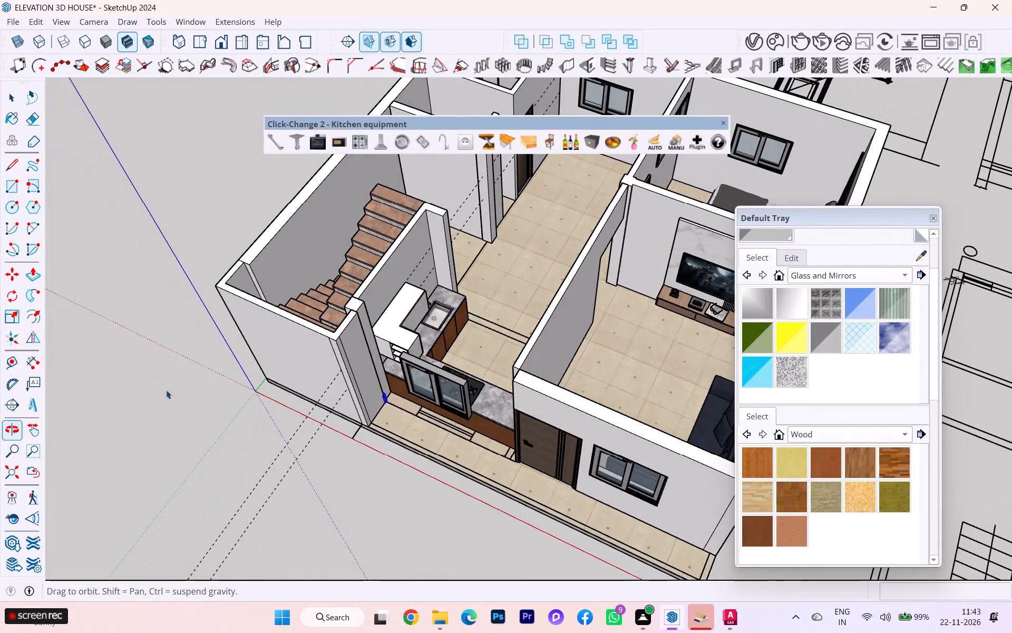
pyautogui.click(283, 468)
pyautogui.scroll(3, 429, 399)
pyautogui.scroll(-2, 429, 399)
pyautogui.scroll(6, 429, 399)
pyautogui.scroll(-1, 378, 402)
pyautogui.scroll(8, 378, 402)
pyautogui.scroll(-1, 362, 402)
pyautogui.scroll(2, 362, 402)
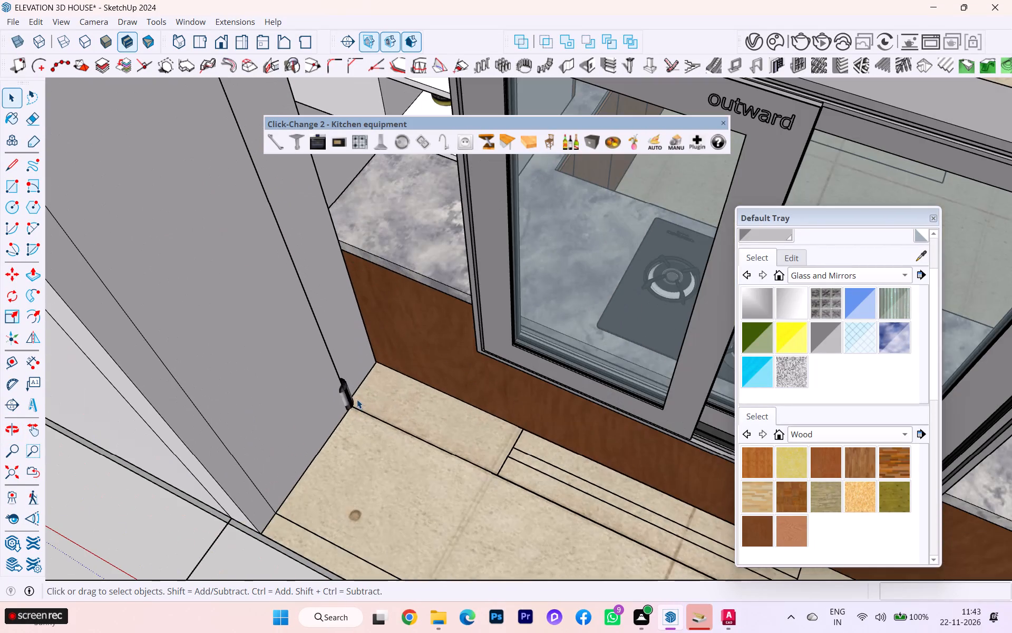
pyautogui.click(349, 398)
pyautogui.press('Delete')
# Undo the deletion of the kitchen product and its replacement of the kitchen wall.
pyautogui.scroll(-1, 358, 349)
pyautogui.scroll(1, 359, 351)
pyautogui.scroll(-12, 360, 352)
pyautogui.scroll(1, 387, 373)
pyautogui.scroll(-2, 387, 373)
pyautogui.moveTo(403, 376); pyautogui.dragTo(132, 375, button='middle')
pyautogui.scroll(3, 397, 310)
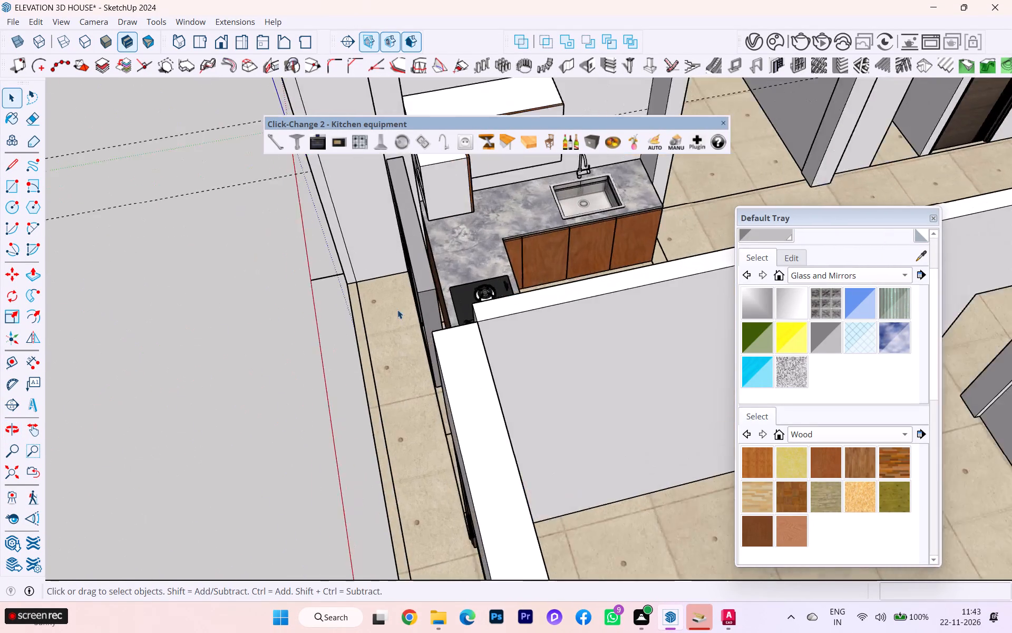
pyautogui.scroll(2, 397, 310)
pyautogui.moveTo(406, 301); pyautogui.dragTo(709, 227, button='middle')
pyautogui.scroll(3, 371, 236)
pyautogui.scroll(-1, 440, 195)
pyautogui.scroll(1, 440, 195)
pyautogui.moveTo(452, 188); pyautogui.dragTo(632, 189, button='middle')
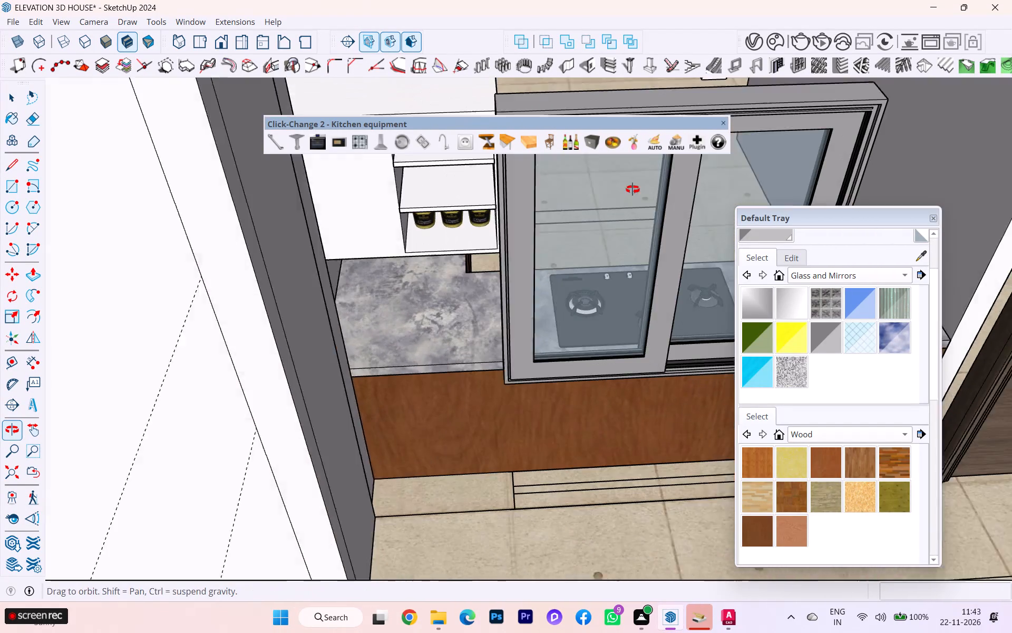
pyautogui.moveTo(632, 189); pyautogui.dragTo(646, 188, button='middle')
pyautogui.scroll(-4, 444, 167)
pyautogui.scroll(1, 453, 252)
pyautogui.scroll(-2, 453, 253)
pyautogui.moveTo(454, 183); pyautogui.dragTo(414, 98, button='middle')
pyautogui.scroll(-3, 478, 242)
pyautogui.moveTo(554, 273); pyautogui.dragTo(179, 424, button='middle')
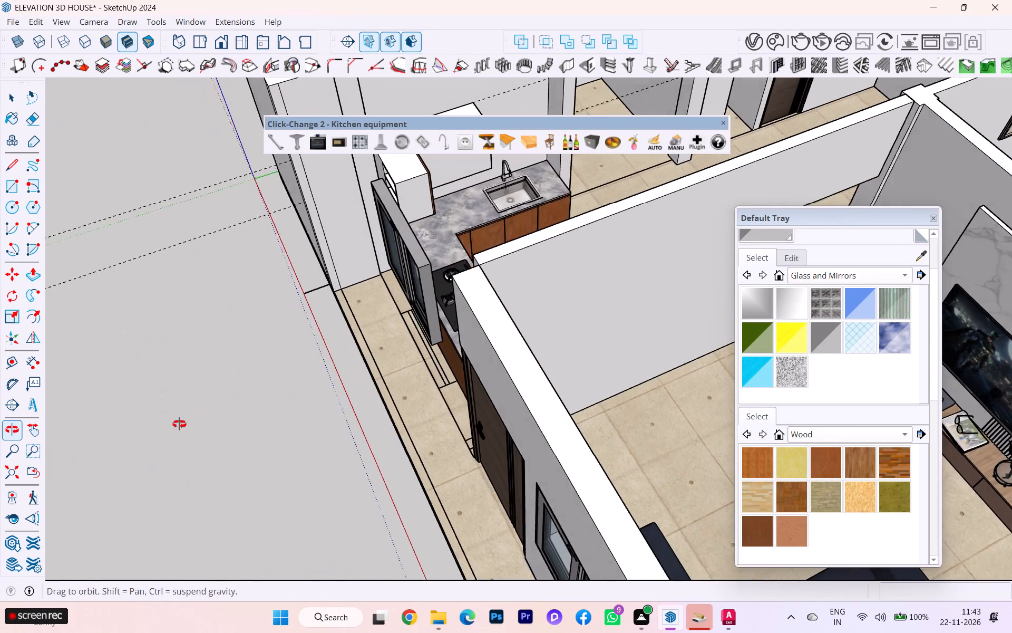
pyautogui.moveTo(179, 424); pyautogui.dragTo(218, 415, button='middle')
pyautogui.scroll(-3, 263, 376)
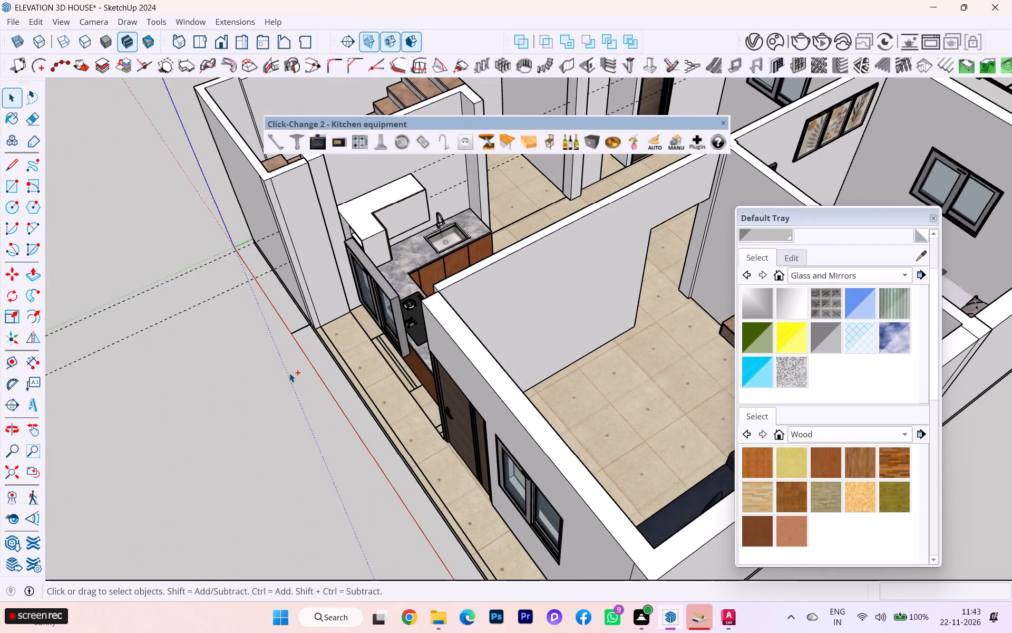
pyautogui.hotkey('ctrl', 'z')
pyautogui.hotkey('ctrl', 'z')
# Insert a kitchen product bottle on the cabinet's lower shelf, at the front near the window side.
pyautogui.scroll(2, 390, 267)
pyautogui.scroll(-5, 417, 229)
pyautogui.moveTo(410, 241); pyautogui.dragTo(103, 249, button='middle')
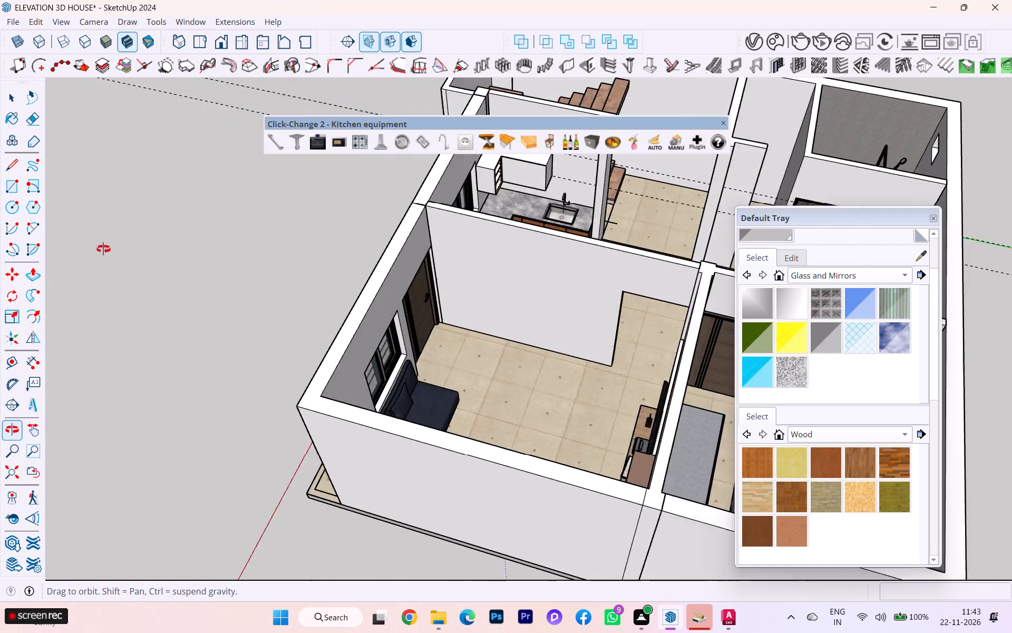
pyautogui.moveTo(103, 249); pyautogui.dragTo(74, 252, button='middle')
pyautogui.scroll(-4, 290, 324)
pyautogui.scroll(1, 315, 334)
pyautogui.scroll(5, 506, 229)
pyautogui.scroll(-1, 480, 176)
pyautogui.scroll(8, 480, 176)
pyautogui.scroll(-1, 450, 171)
pyautogui.scroll(1, 450, 171)
pyautogui.scroll(-1, 450, 171)
pyautogui.scroll(1, 450, 171)
pyautogui.scroll(-1, 450, 171)
pyautogui.scroll(2, 450, 171)
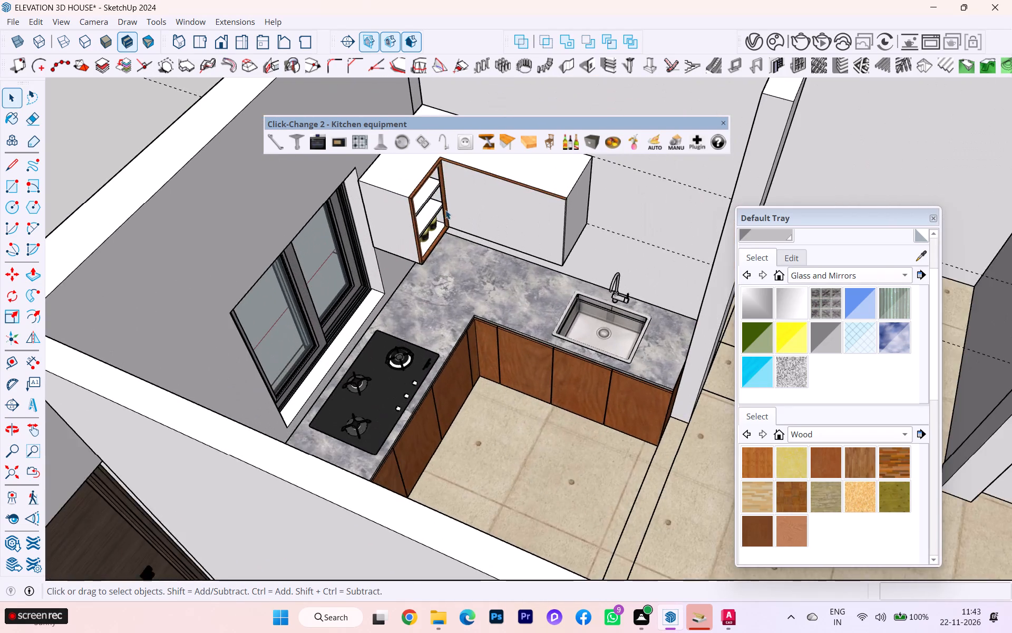
pyautogui.moveTo(436, 214); pyautogui.dragTo(212, 199, button='middle')
pyautogui.scroll(-5, 441, 328)
pyautogui.scroll(-4, 435, 436)
pyautogui.scroll(3, 472, 346)
pyautogui.scroll(-1, 475, 313)
pyautogui.scroll(4, 475, 310)
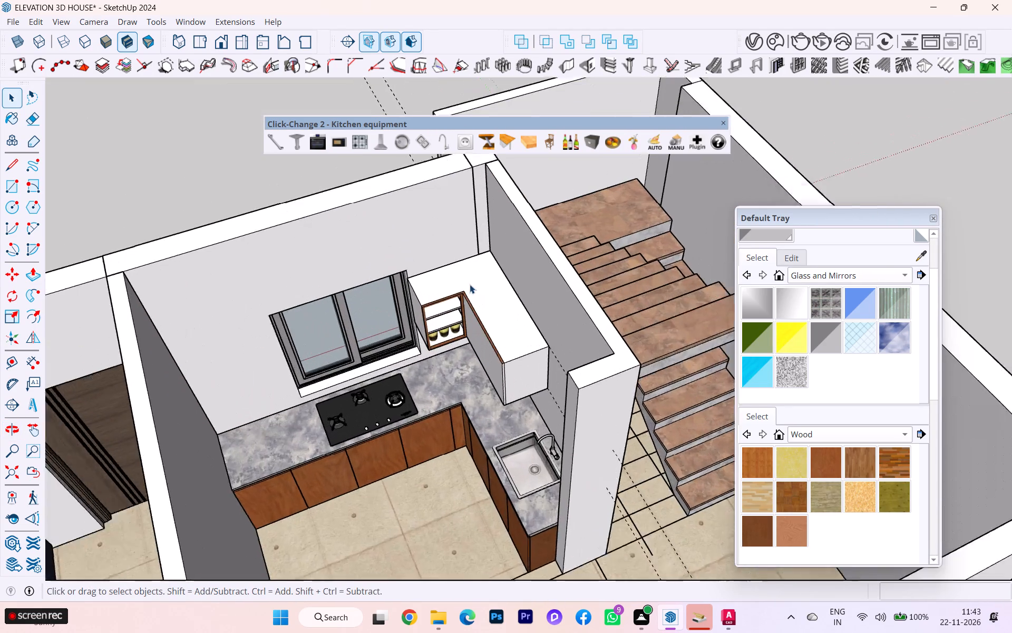
pyautogui.scroll(2, 470, 284)
pyautogui.scroll(-1, 468, 275)
pyautogui.moveTo(458, 267); pyautogui.dragTo(433, 102, button='middle')
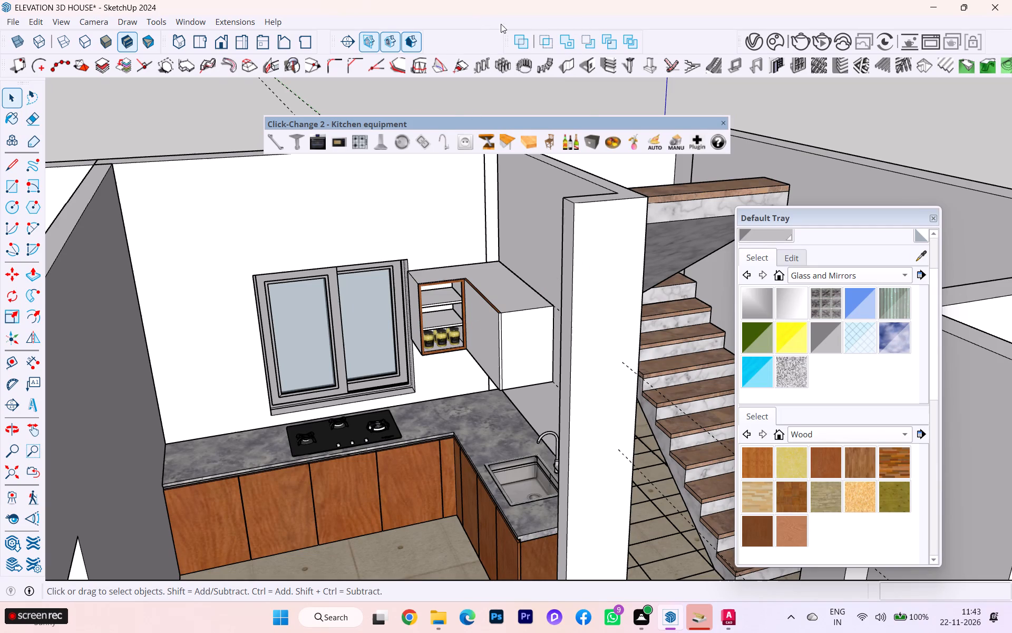
pyautogui.scroll(3, 411, 140)
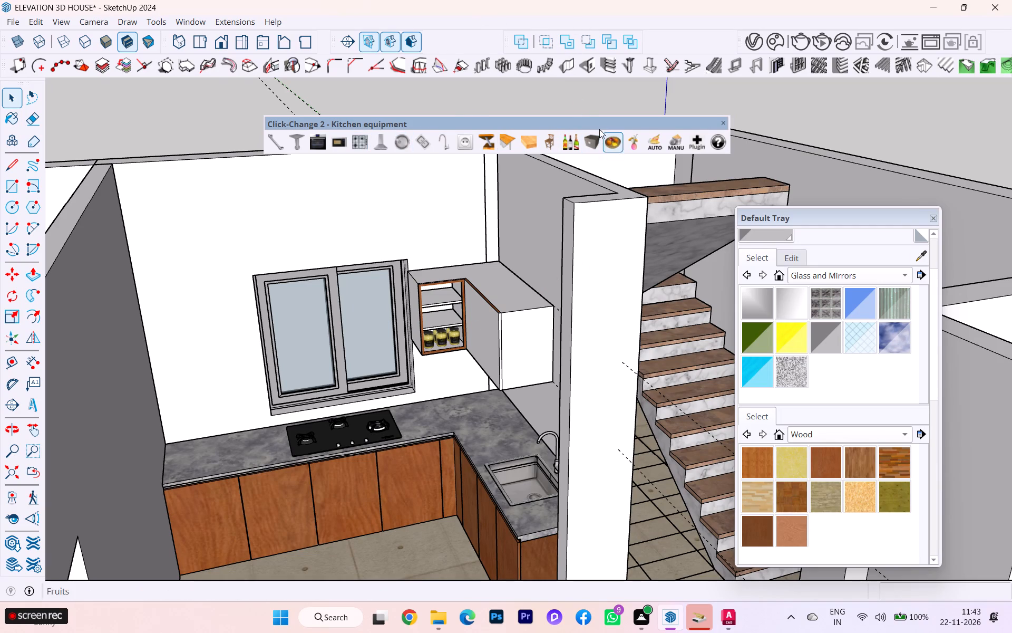
pyautogui.click(579, 135)
pyautogui.scroll(2, 514, 340)
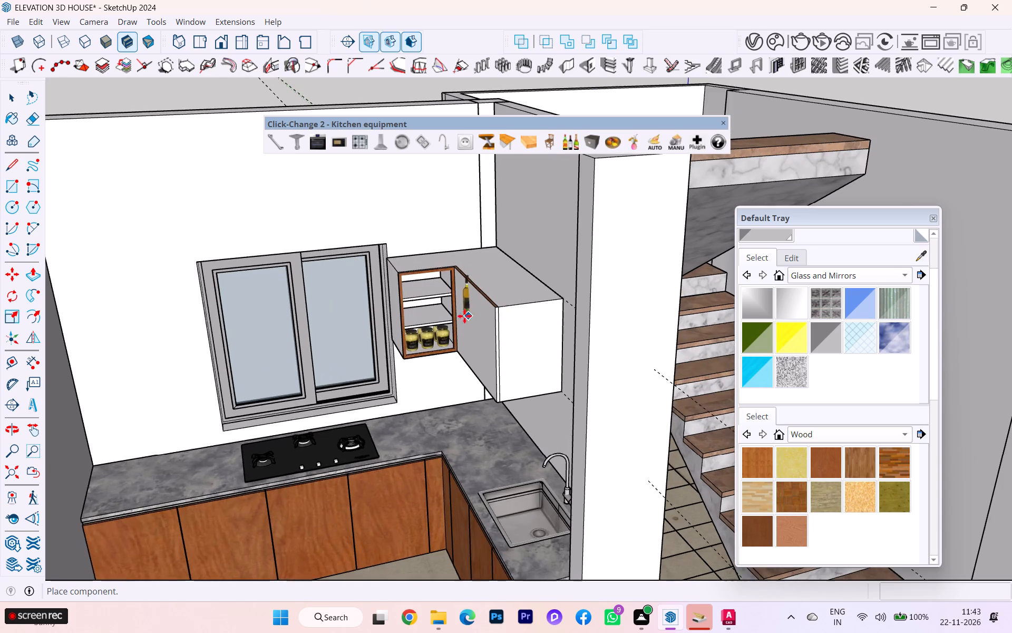
pyautogui.scroll(4, 447, 305)
pyautogui.scroll(-1, 447, 305)
pyautogui.scroll(8, 447, 305)
pyautogui.click(341, 358)
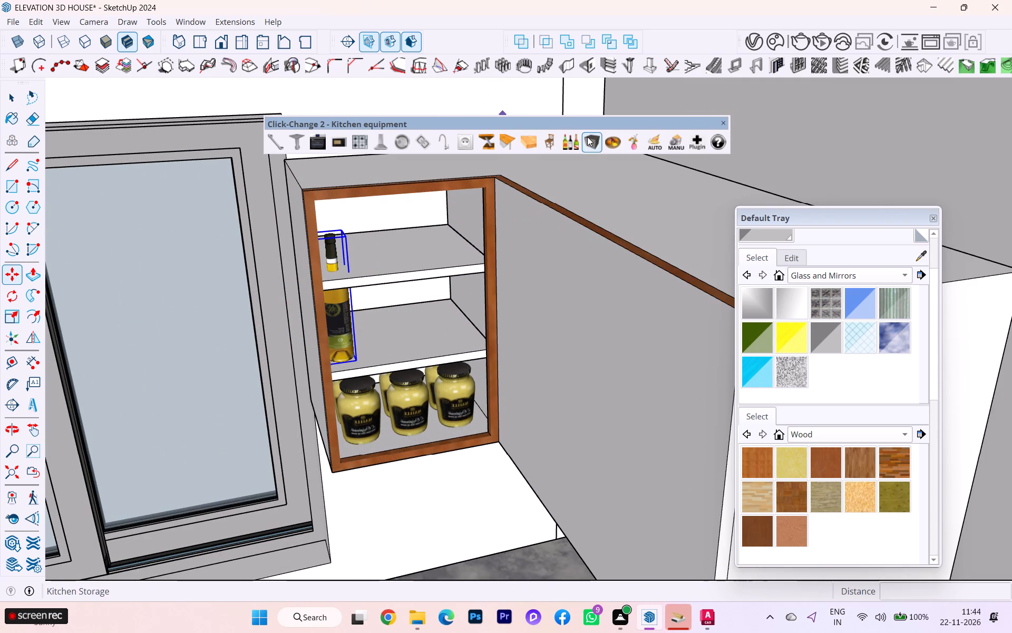
# Swap the bottle on the cabinet's lower shelf through the kitchen products to the corked BOKOR pepper bottle.
pyautogui.tripleClick(564, 139)
pyautogui.click(565, 139)
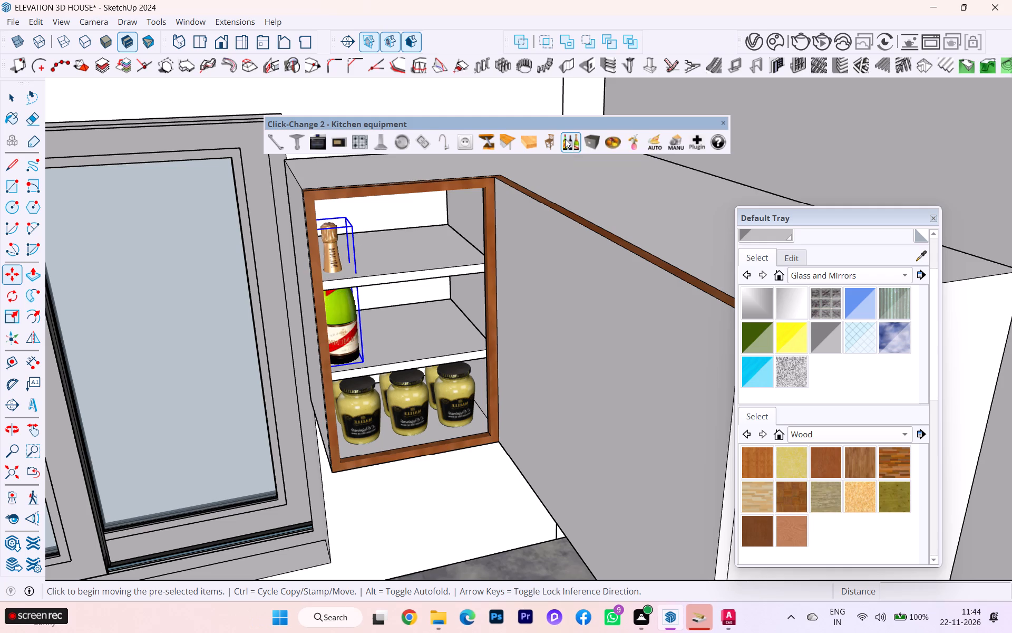
pyautogui.click(565, 138)
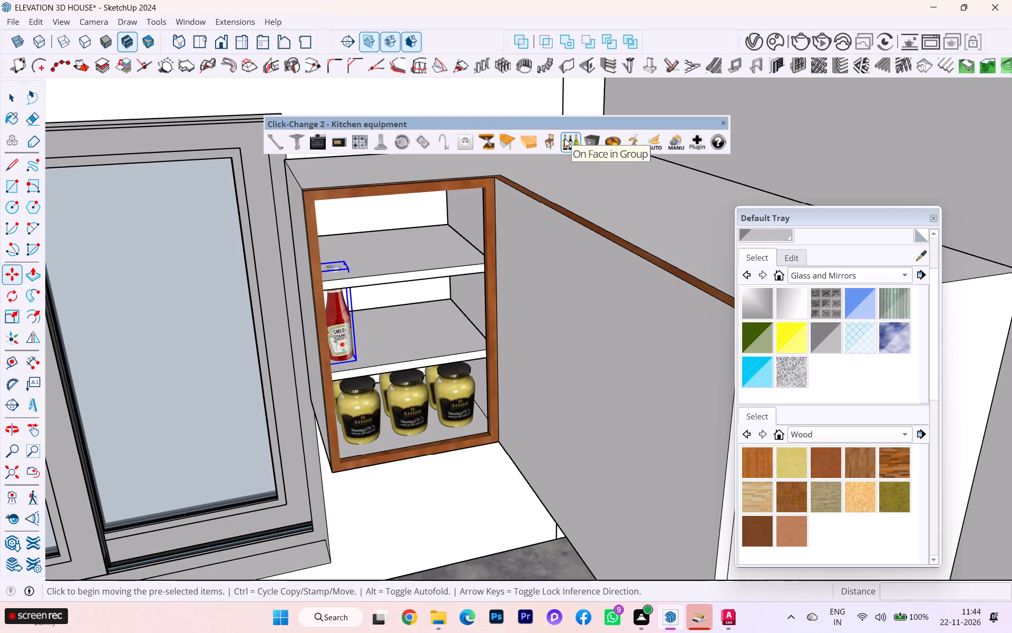
pyautogui.click(565, 138)
pyautogui.click(565, 136)
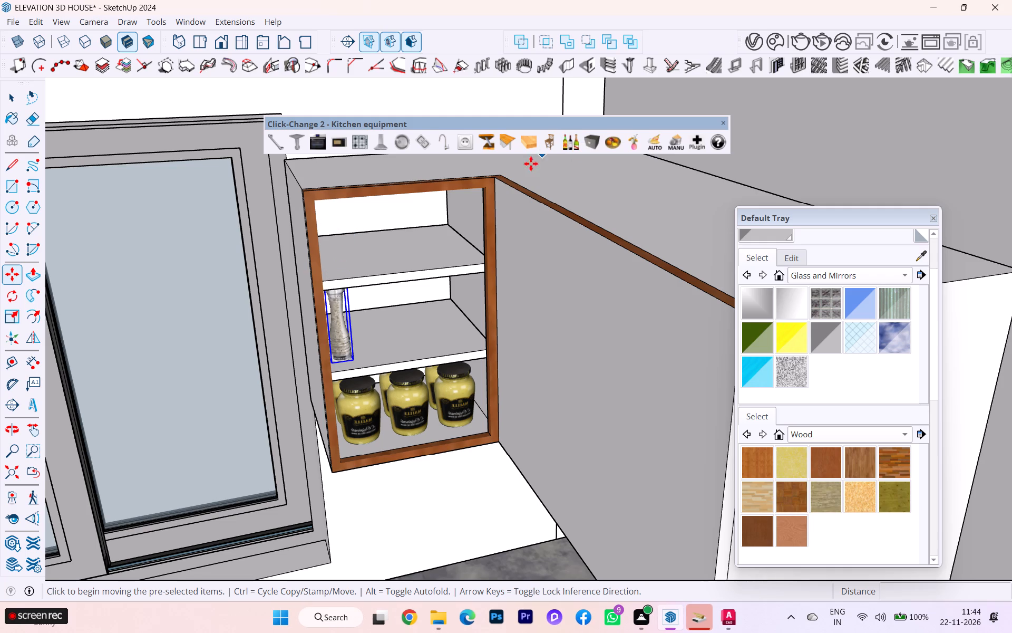
pyautogui.click(561, 140)
pyautogui.scroll(4, 563, 145)
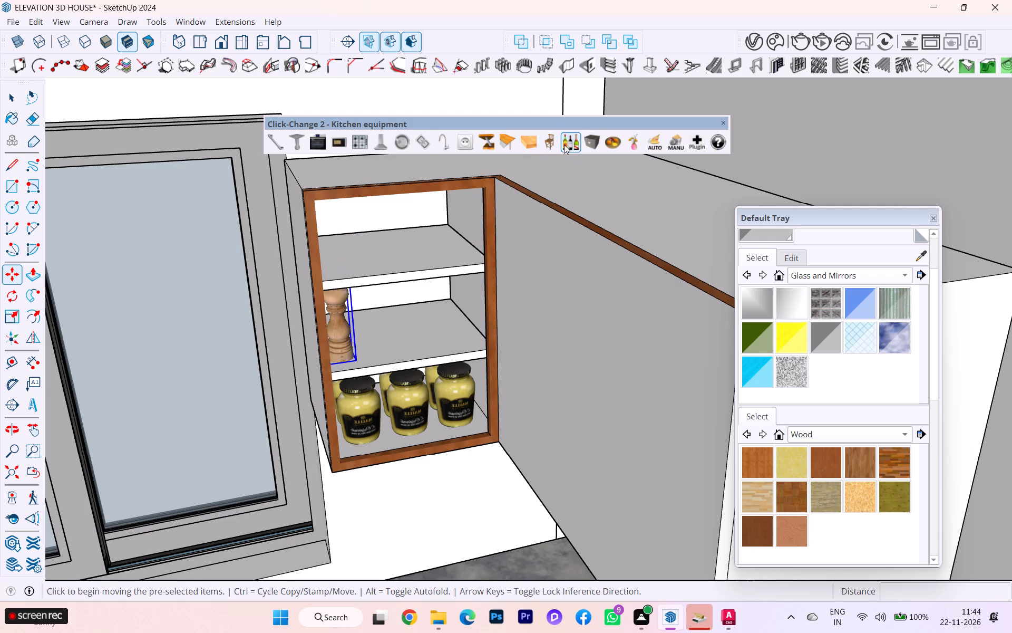
pyautogui.click(578, 142)
pyautogui.click(576, 142)
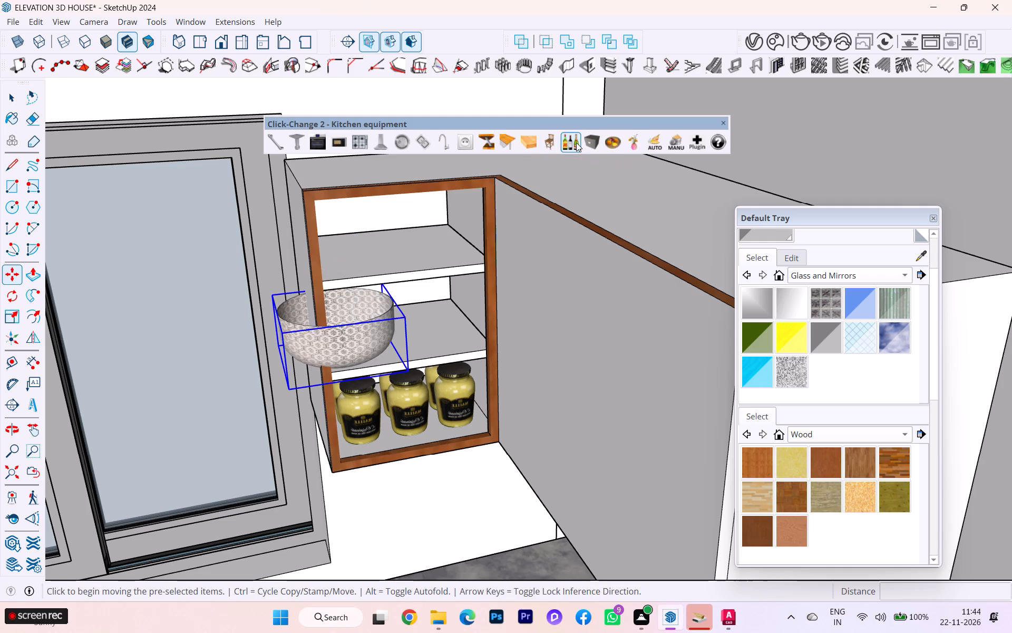
# Shift the BOKOR bottle slightly along the lower shelf, away from the cabinet's window-side wall.
pyautogui.scroll(2, 387, 292)
pyautogui.scroll(-1, 387, 304)
pyautogui.scroll(1, 387, 305)
pyautogui.scroll(-1, 387, 309)
pyautogui.scroll(1, 387, 316)
pyautogui.scroll(-1, 379, 330)
pyautogui.moveTo(379, 331); pyautogui.dragTo(274, 295, button='middle')
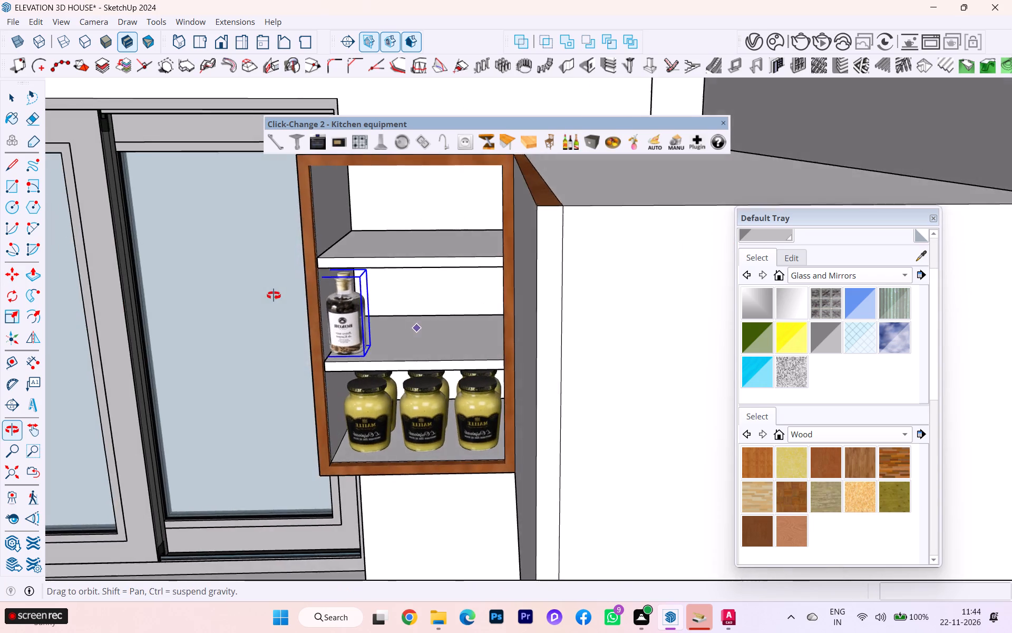
pyautogui.moveTo(274, 295); pyautogui.dragTo(303, 293, button='middle')
pyautogui.scroll(6, 307, 300)
pyautogui.press('m')
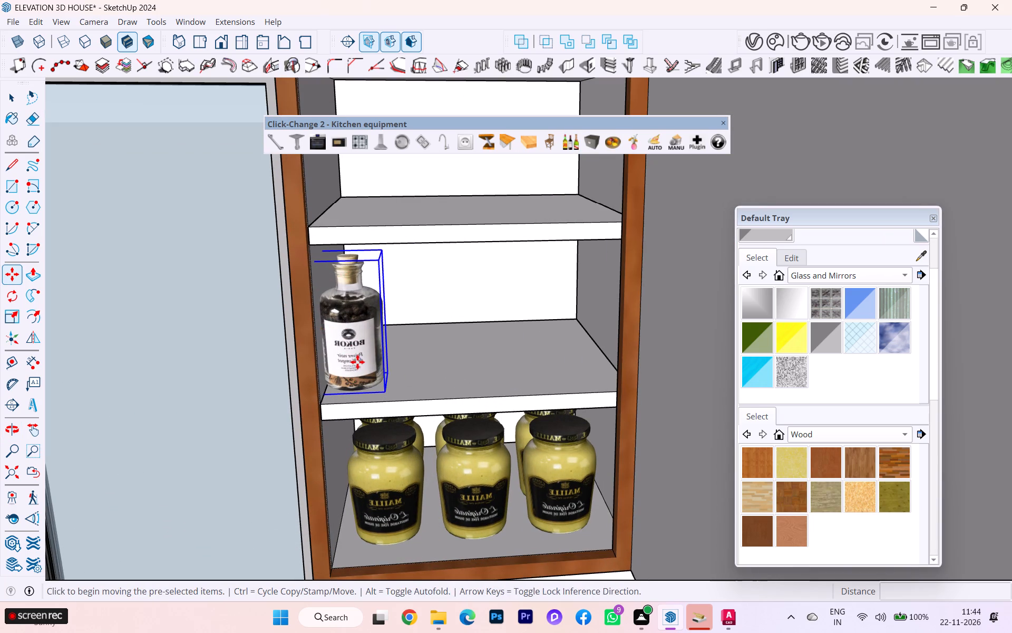
pyautogui.click(355, 365)
pyautogui.click(371, 364)
# Copy the BOKOR bottle 8 15/16" along the lower shelf and divide the distance by 4 to make a row of five.
pyautogui.click(368, 364)
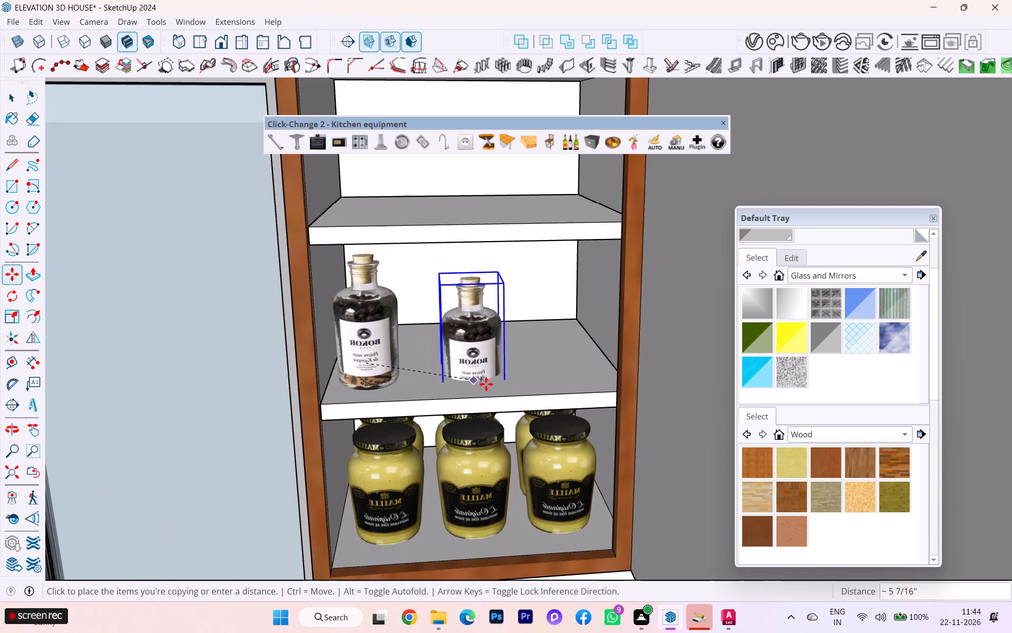
pyautogui.click(560, 358)
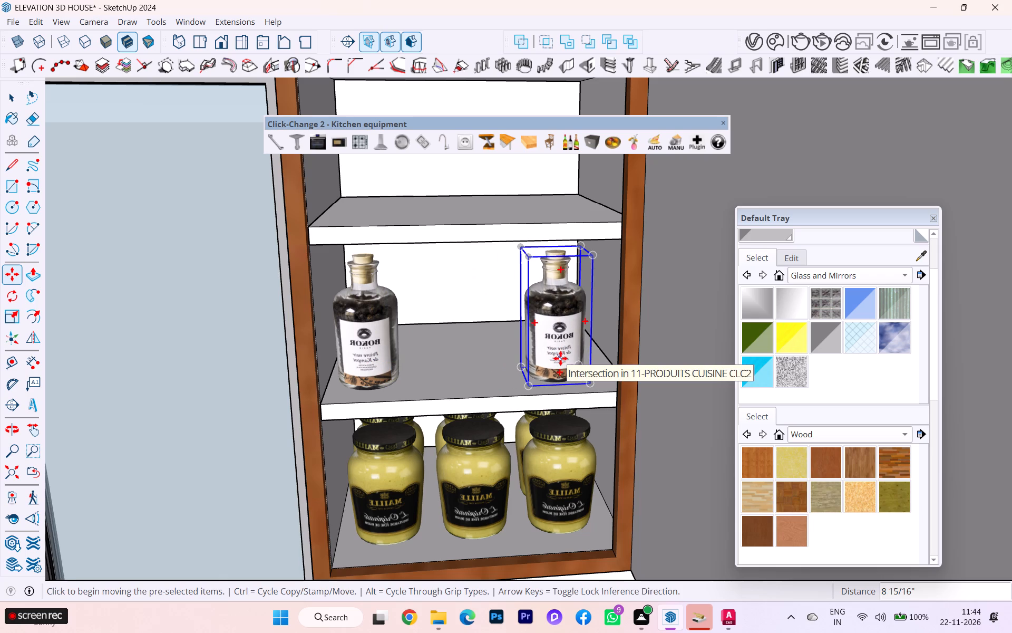
pyautogui.write('/4')
pyautogui.press('Return')
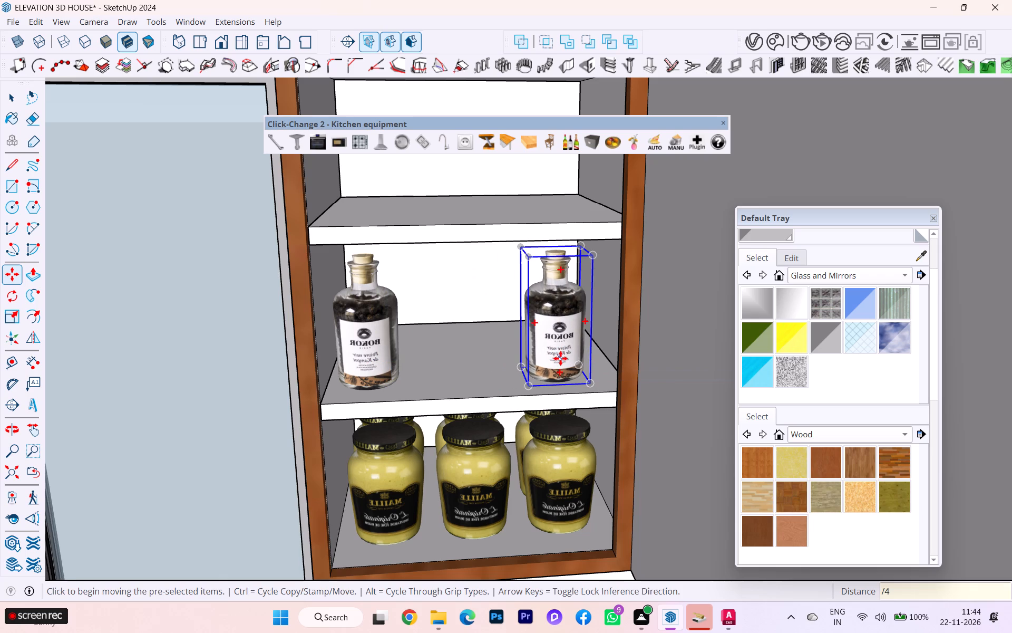
# Insert a kitchen product bottle on the cabinet's upper shelf, at the front edge near the window side.
pyautogui.scroll(-2, 325, 339)
pyautogui.moveTo(487, 399); pyautogui.dragTo(577, 419, button='middle')
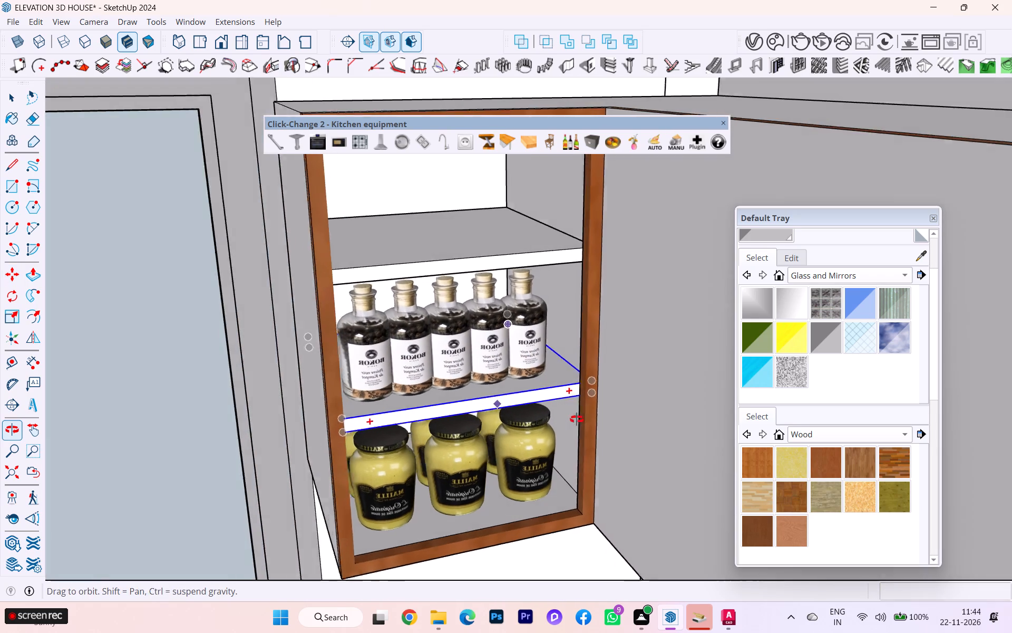
pyautogui.moveTo(577, 419); pyautogui.dragTo(597, 417, button='middle')
pyautogui.scroll(-2, 355, 301)
pyautogui.scroll(1, 402, 326)
pyautogui.scroll(-2, 462, 371)
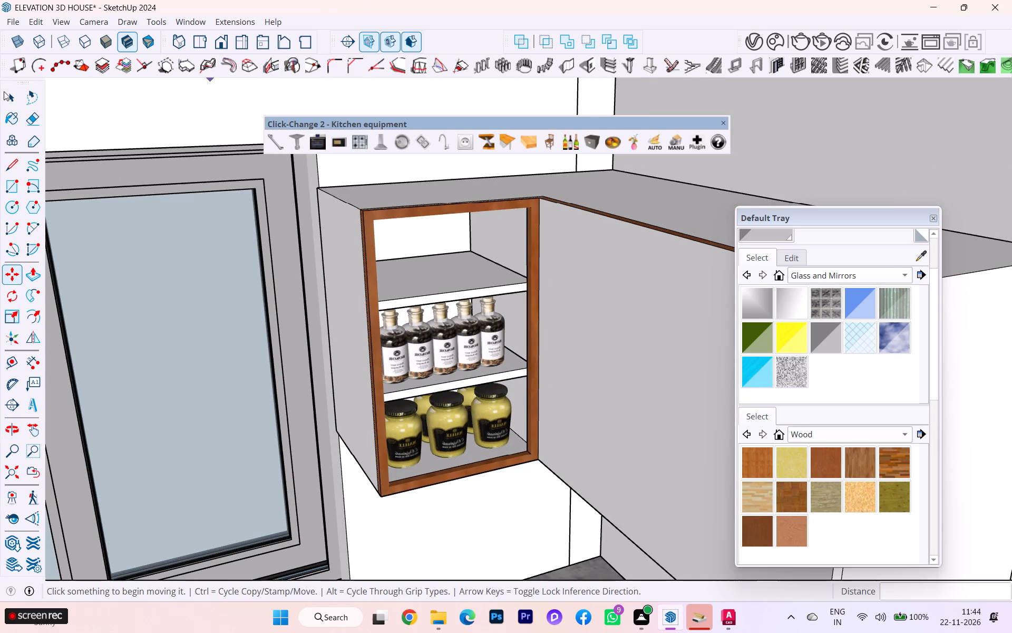
pyautogui.click(18, 105)
pyautogui.moveTo(563, 184); pyautogui.dragTo(519, 139, button='middle')
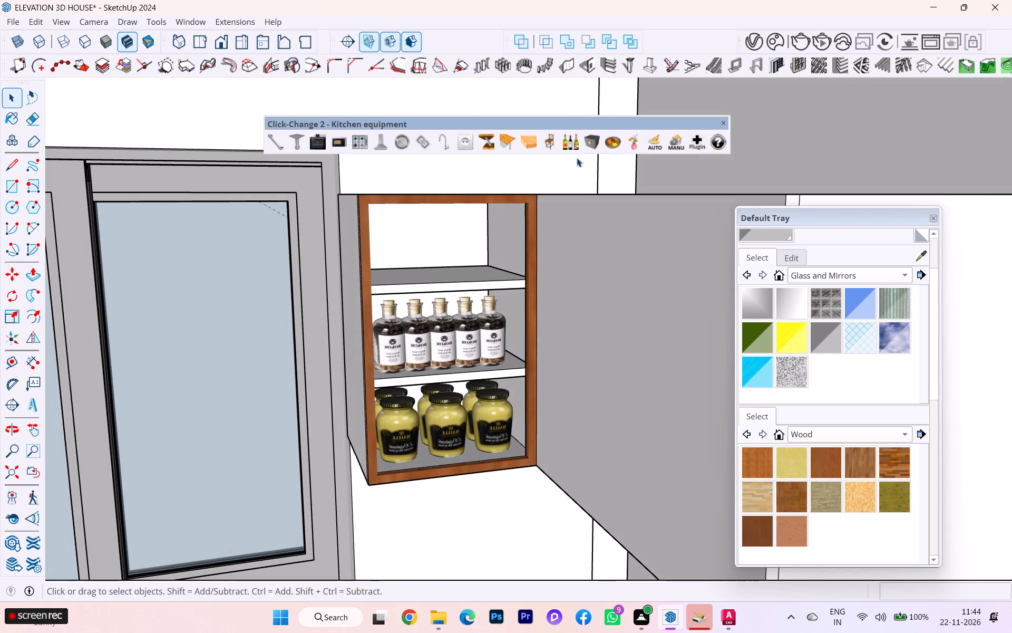
pyautogui.click(566, 138)
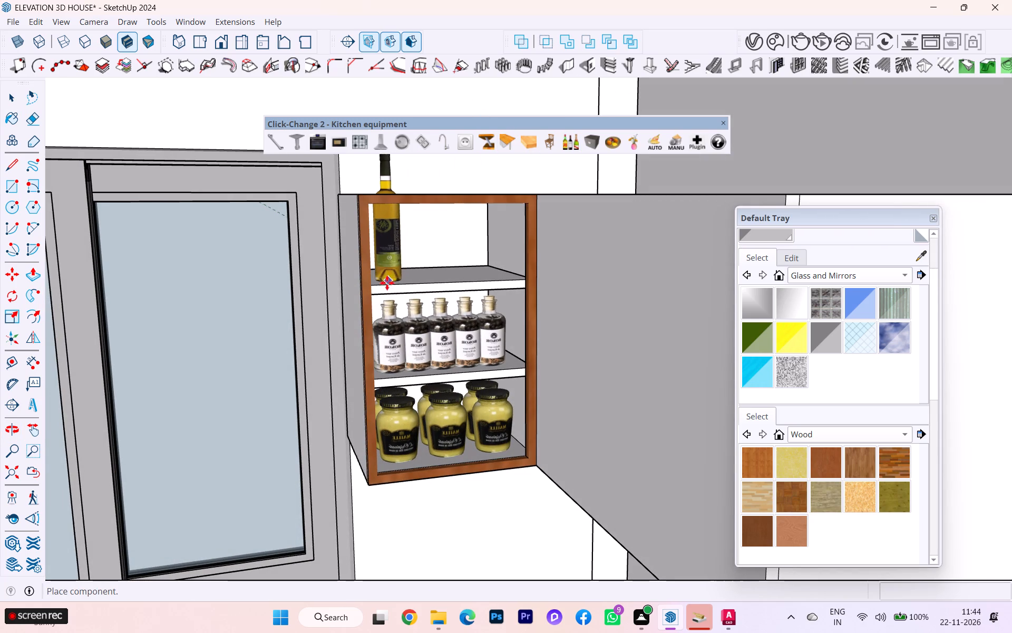
pyautogui.click(387, 283)
# Move the tall bottle about 2 13/16" back along the green axis, in from the upper shelf's front edge.
pyautogui.scroll(4, 397, 275)
pyautogui.scroll(-1, 398, 277)
pyautogui.scroll(4, 398, 277)
pyautogui.scroll(-3, 390, 282)
pyautogui.moveTo(383, 291); pyautogui.dragTo(371, 406, button='middle')
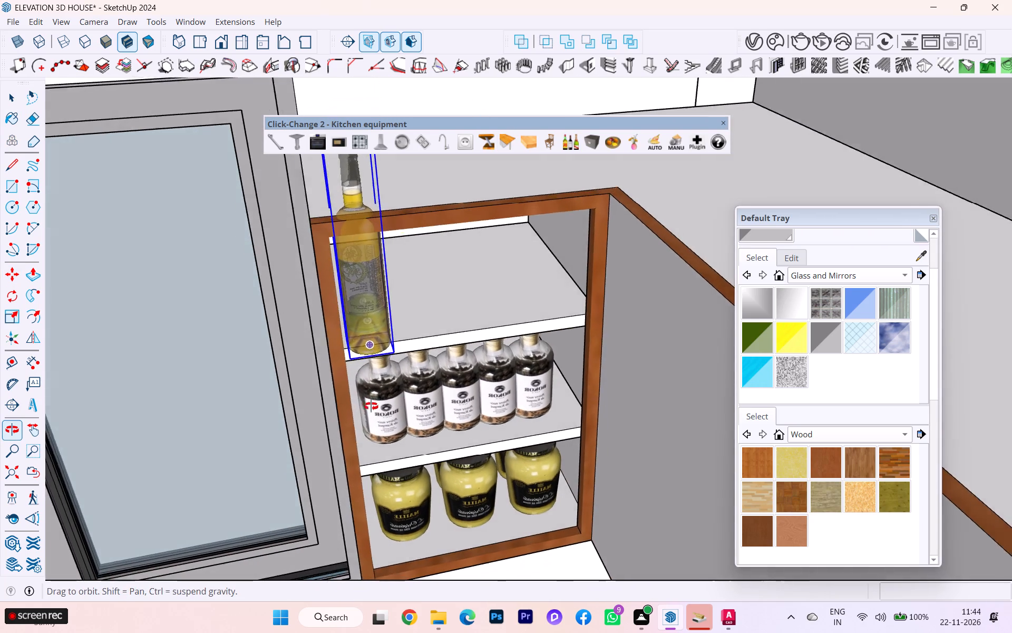
pyautogui.moveTo(371, 406); pyautogui.dragTo(384, 406, button='middle')
pyautogui.click(380, 348)
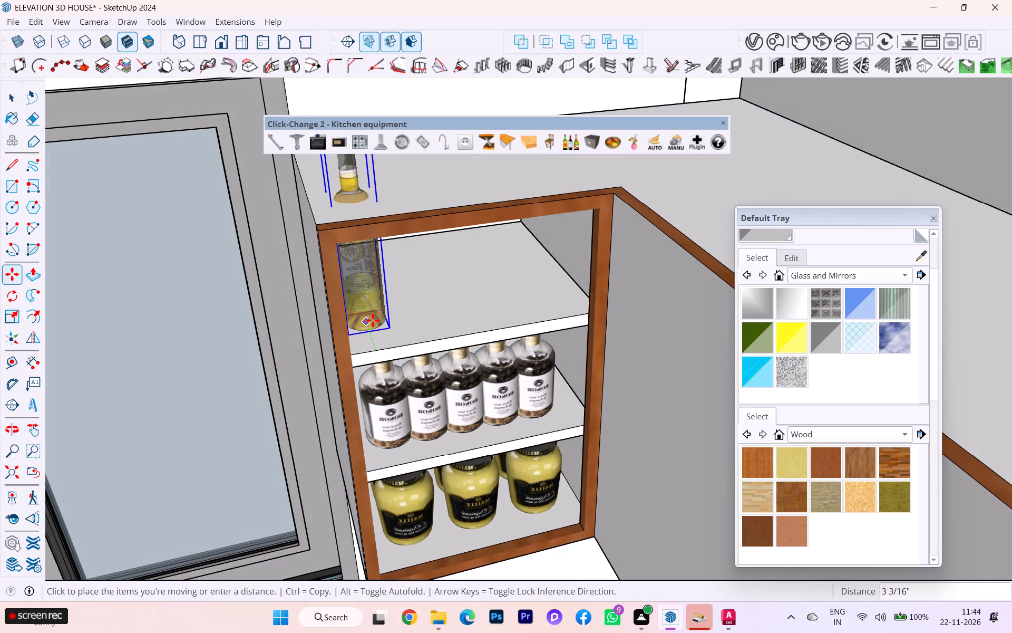
pyautogui.press('Left')
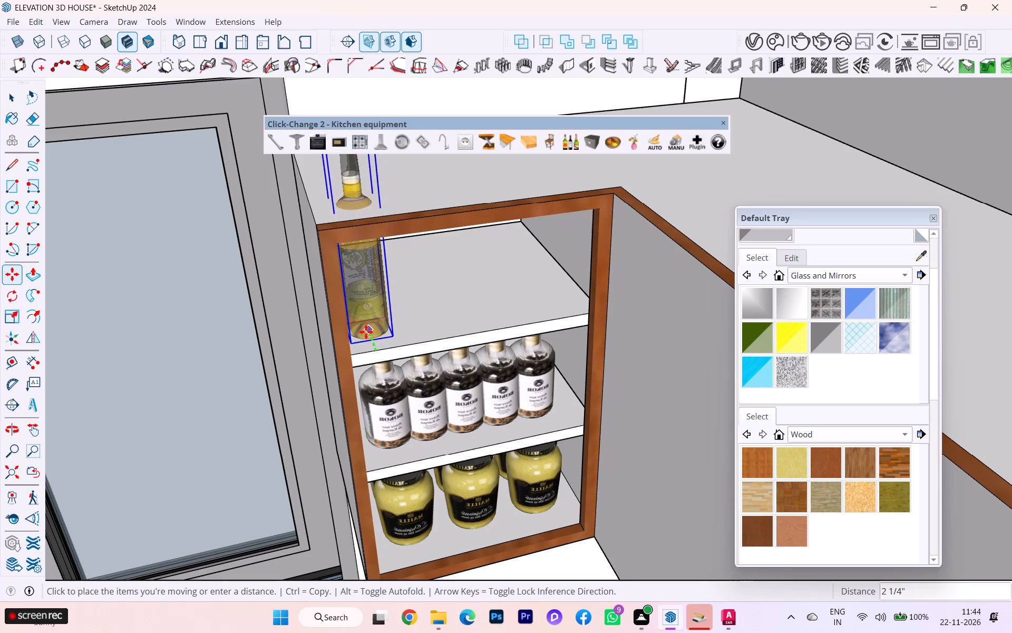
pyautogui.click(366, 327)
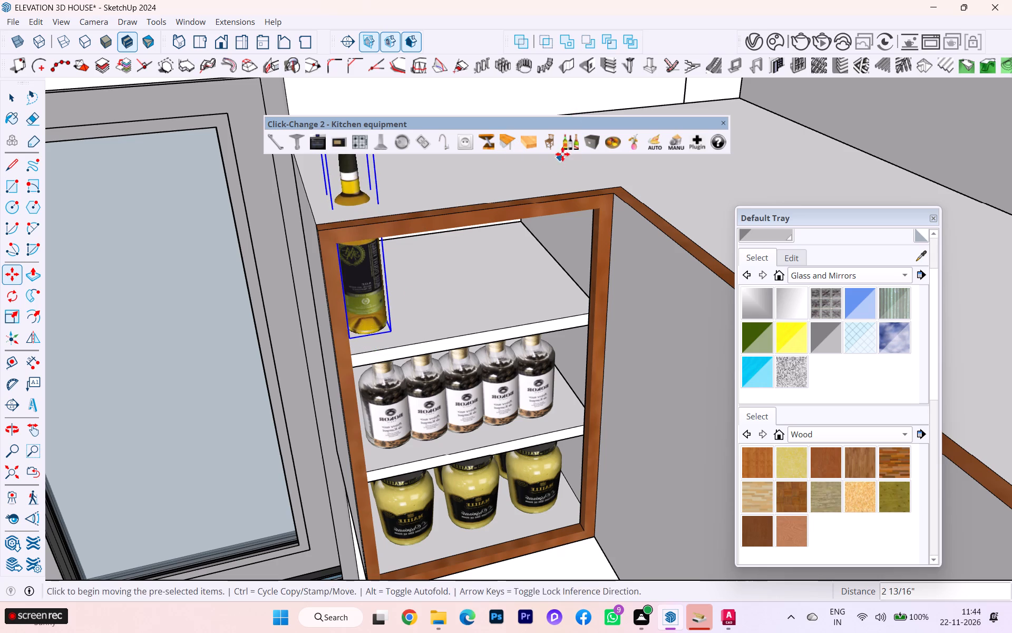
# Swap the tall bottle on the upper shelf through the kitchen products to the narrow jar filled with brown beans.
pyautogui.tripleClick(567, 151)
pyautogui.tripleClick(567, 150)
pyautogui.click(567, 150)
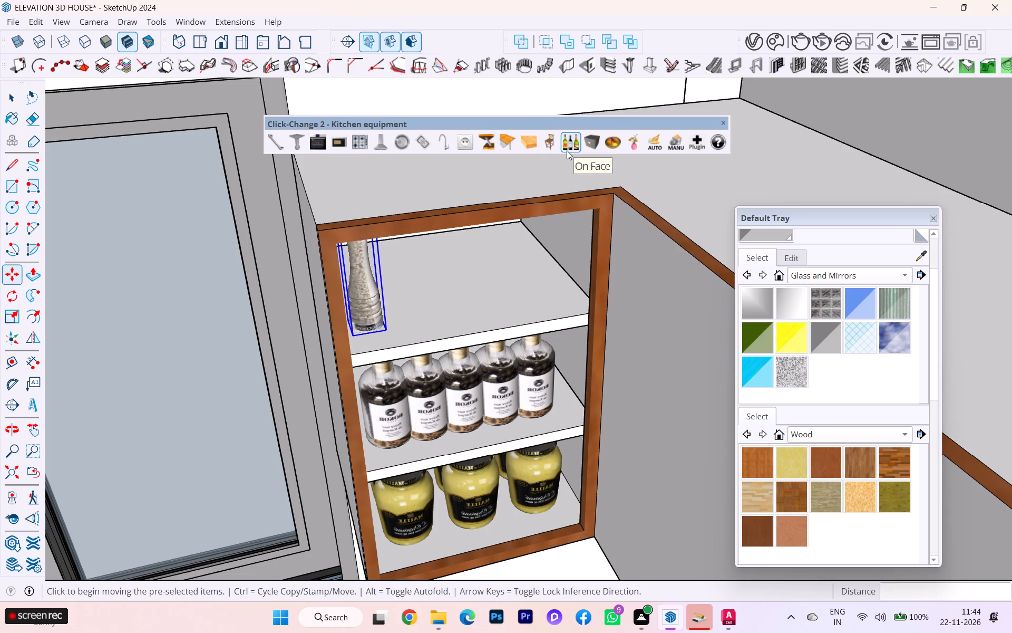
pyautogui.click(567, 150)
pyautogui.click(567, 150)
pyautogui.click(567, 150)
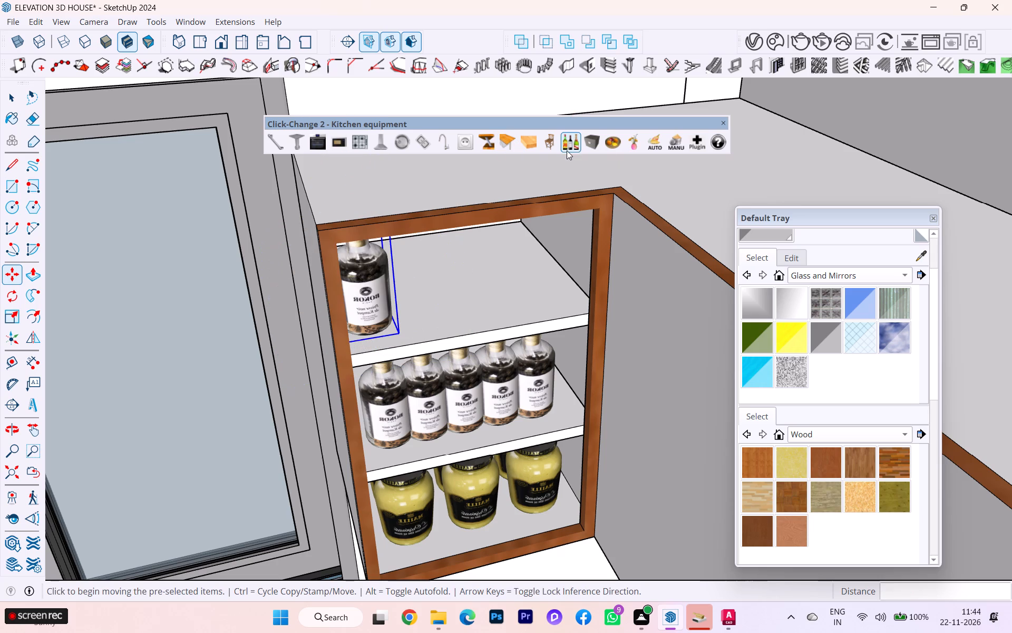
pyautogui.click(567, 150)
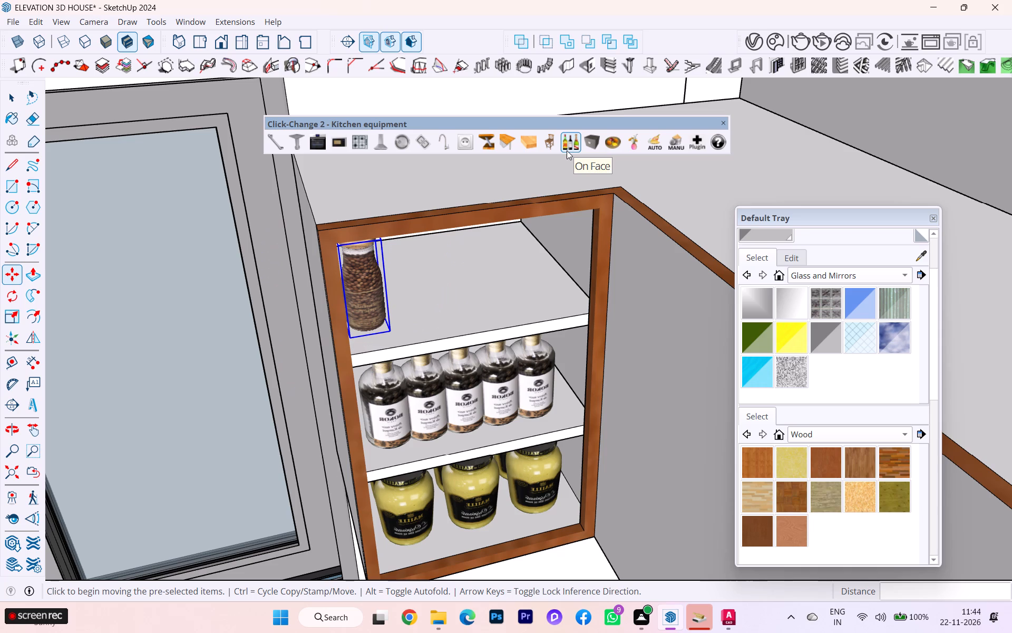
# Copy the brown-bean jar about 2 9/16" along the upper shelf and swap the copy for the large jar of white beans.
pyautogui.click(381, 318)
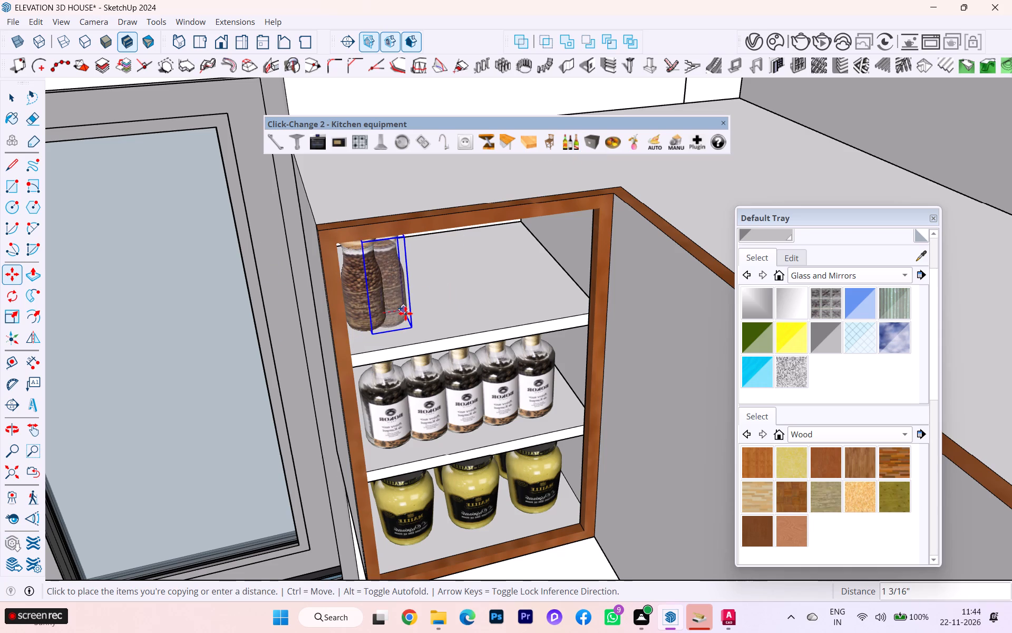
pyautogui.click(429, 311)
pyautogui.click(565, 152)
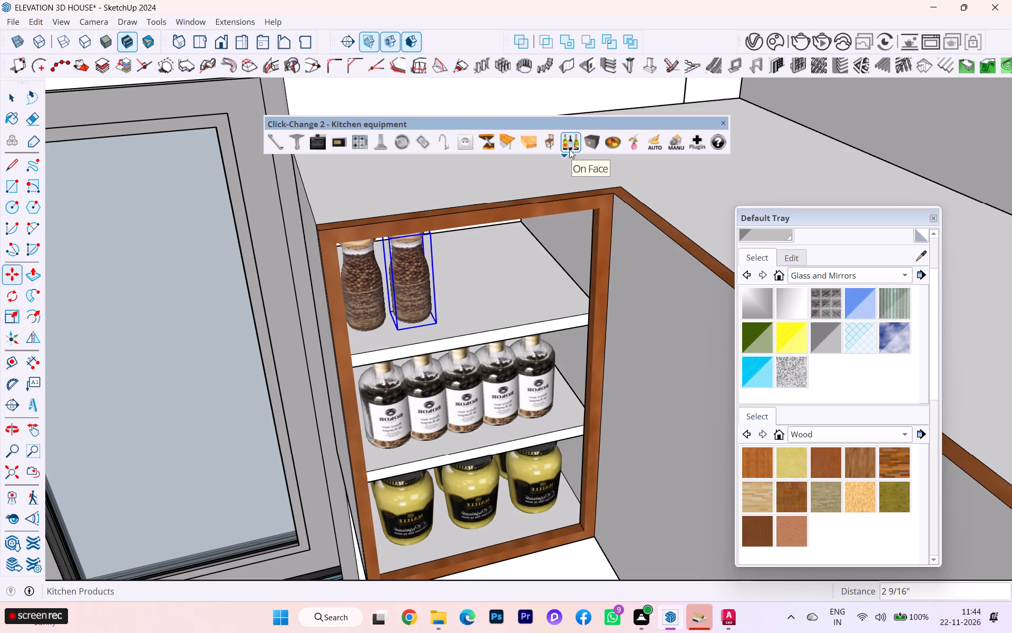
pyautogui.click(569, 149)
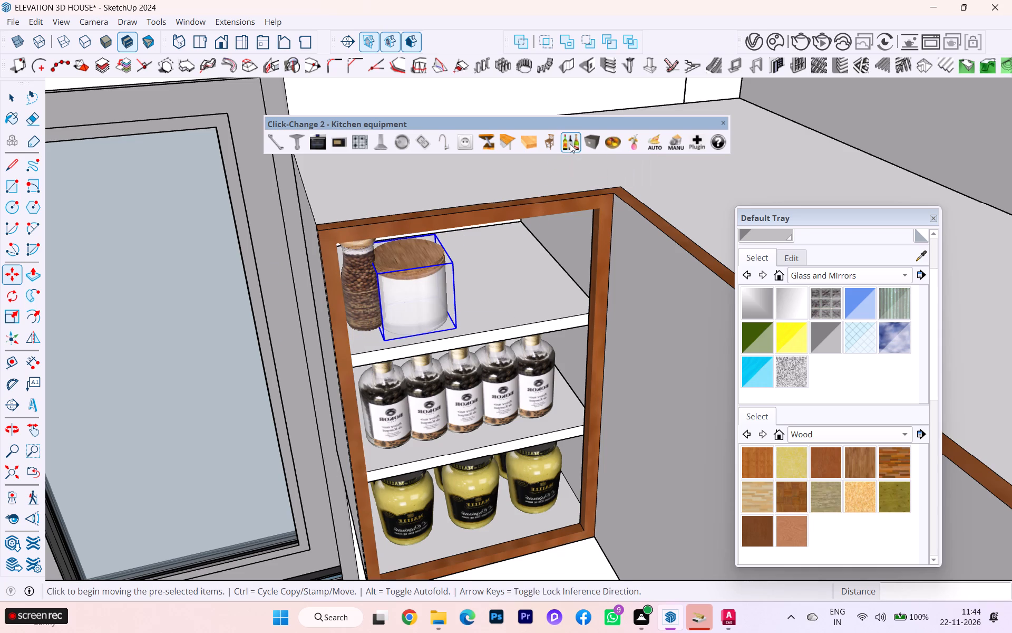
pyautogui.click(570, 143)
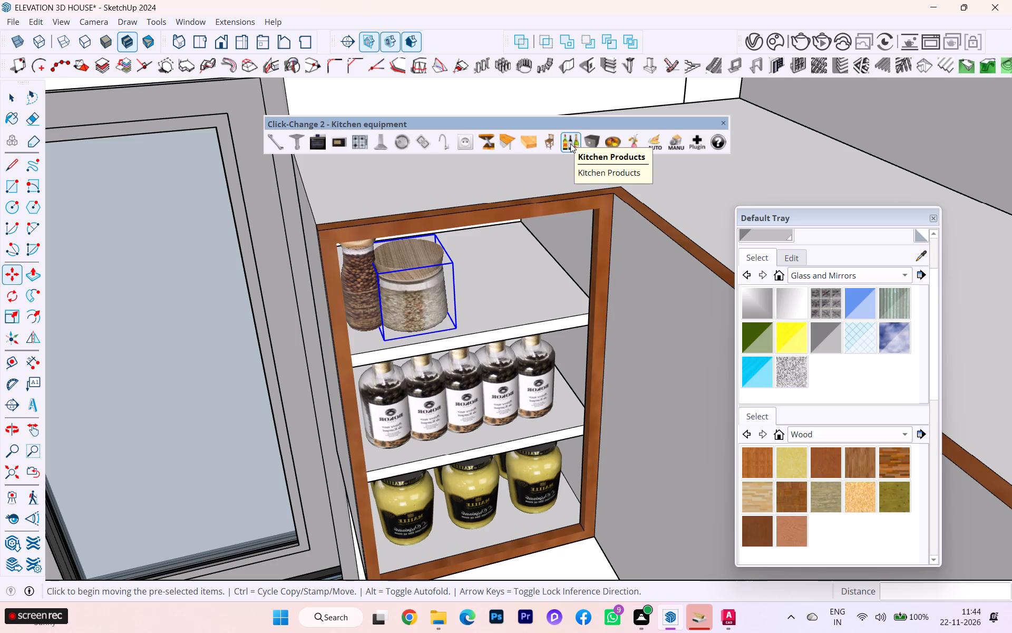
pyautogui.click(570, 143)
# Nudge the white-bean jar slightly along the upper shelf, away from the brown-bean jar.
pyautogui.click(416, 301)
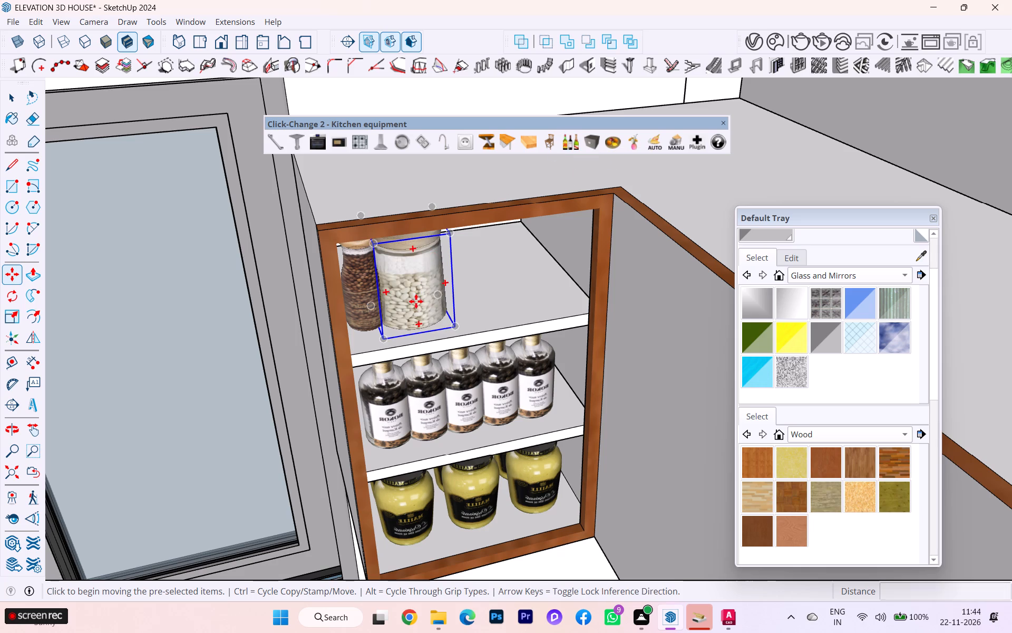
pyautogui.click(426, 298)
# Copy the white-bean jar about 3 11/16" along the upper shelf toward the side away from the window.
pyautogui.click(422, 301)
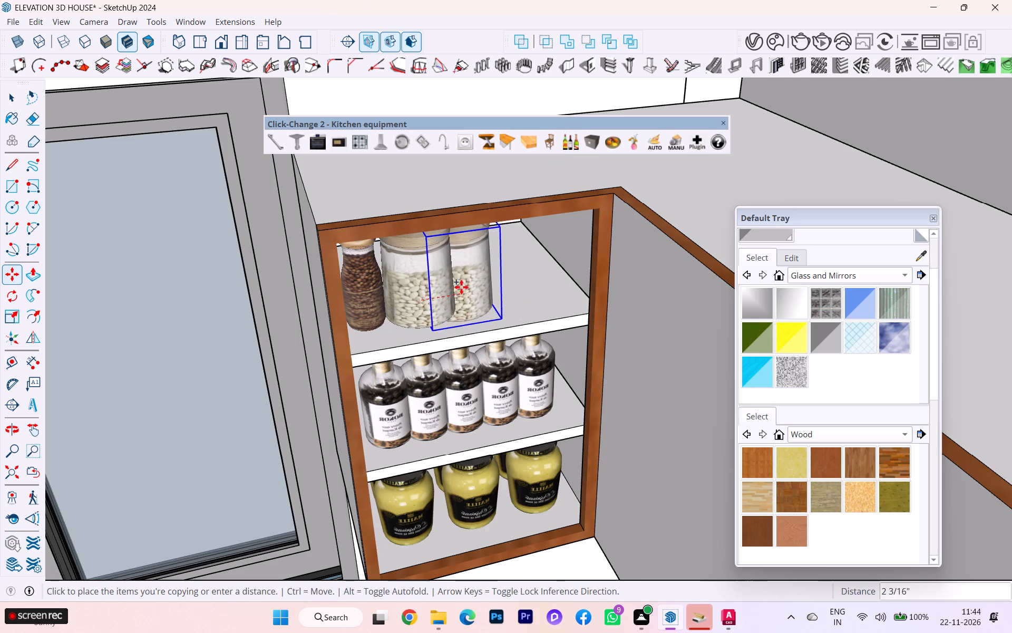
pyautogui.click(488, 290)
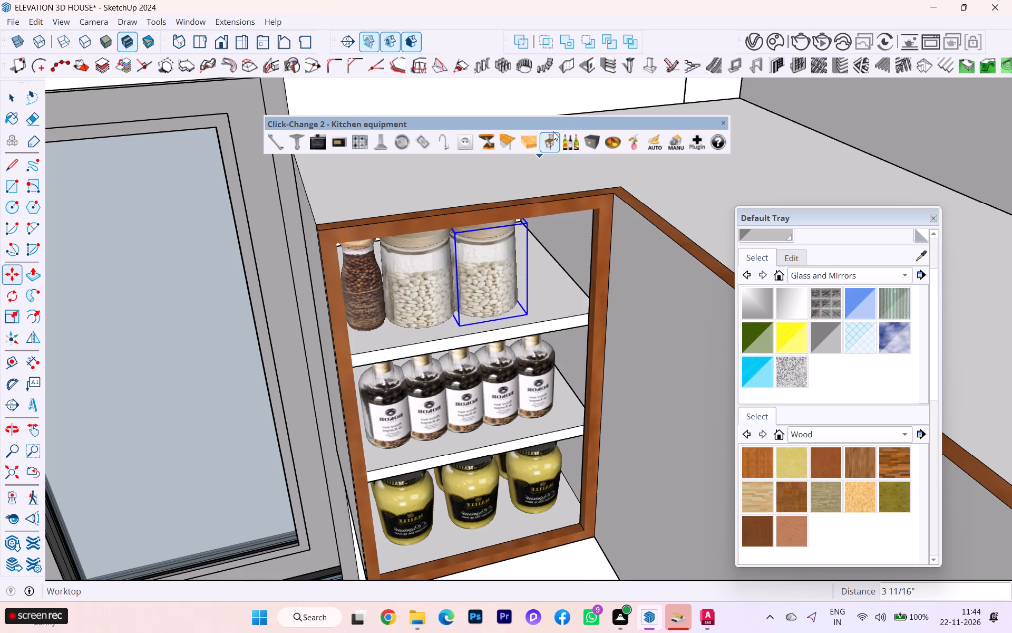
# Swap the copied white-bean jar on the upper shelf through the kitchen products to the short wooden-lidded jar of brown grains.
pyautogui.click(572, 139)
pyautogui.click(572, 139)
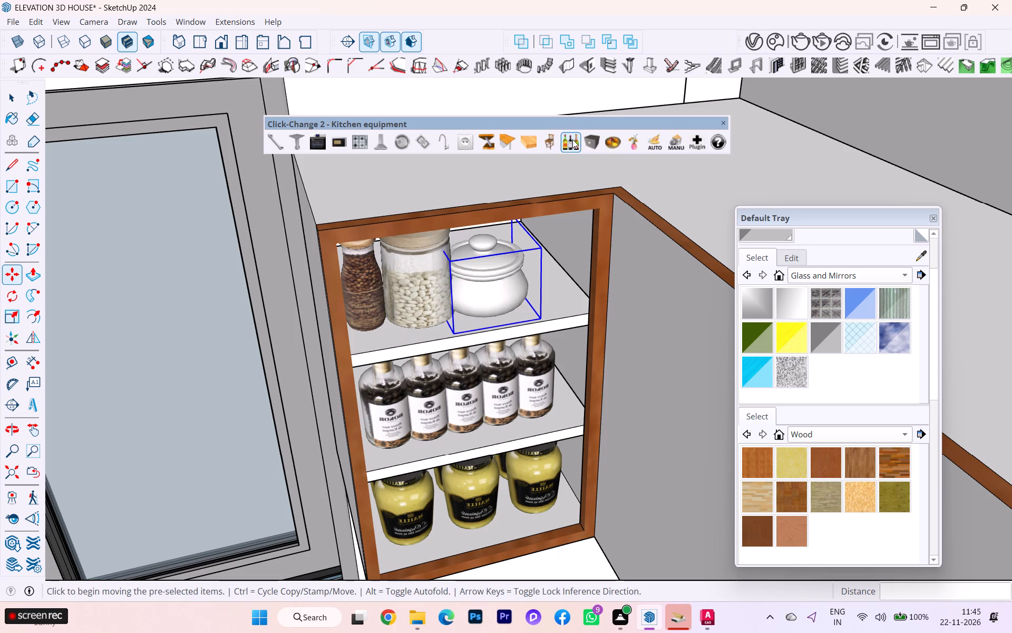
pyautogui.click(572, 139)
pyautogui.click(572, 139)
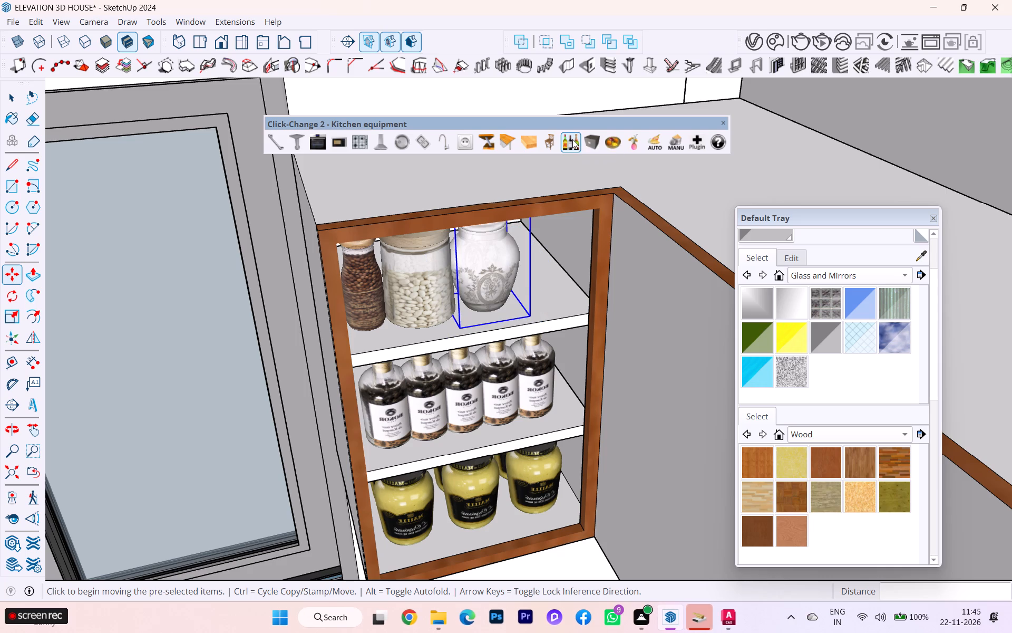
pyautogui.click(572, 139)
pyautogui.doubleClick(572, 139)
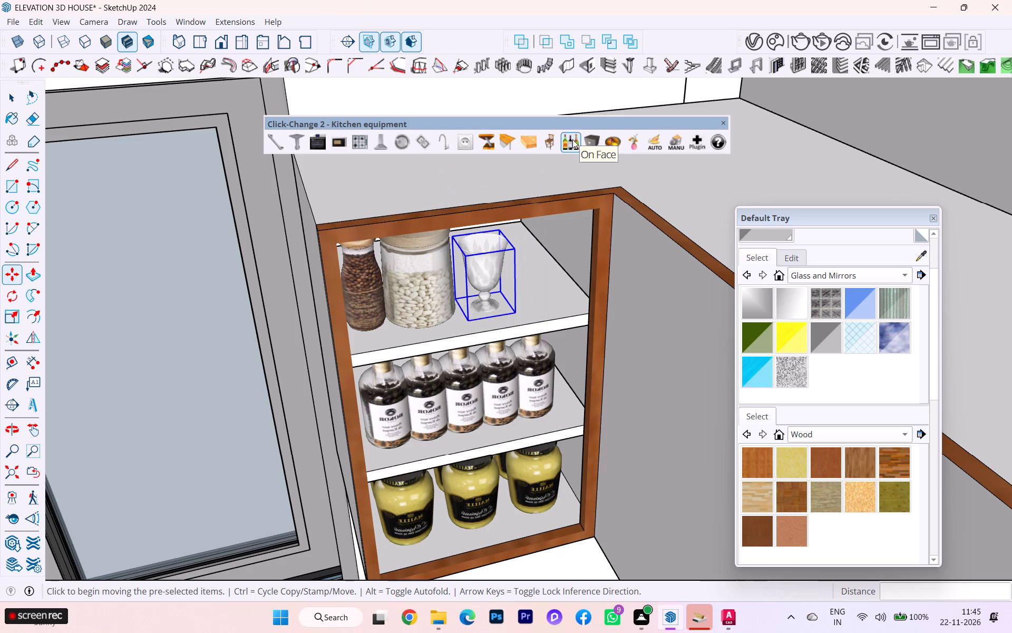
pyautogui.click(572, 139)
pyautogui.click(572, 139)
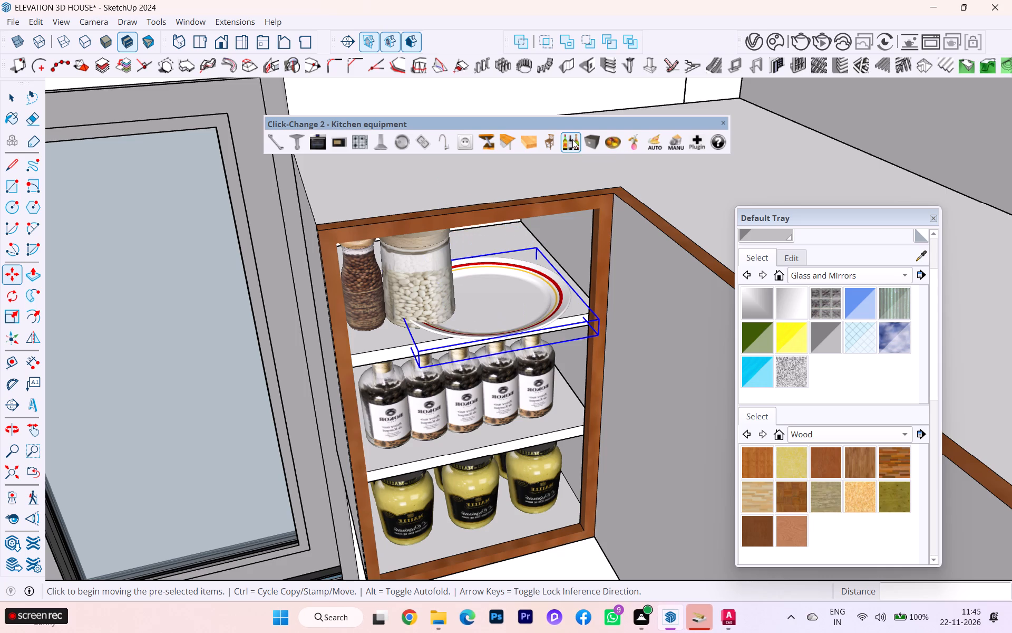
pyautogui.tripleClick(572, 139)
pyautogui.tripleClick(572, 139)
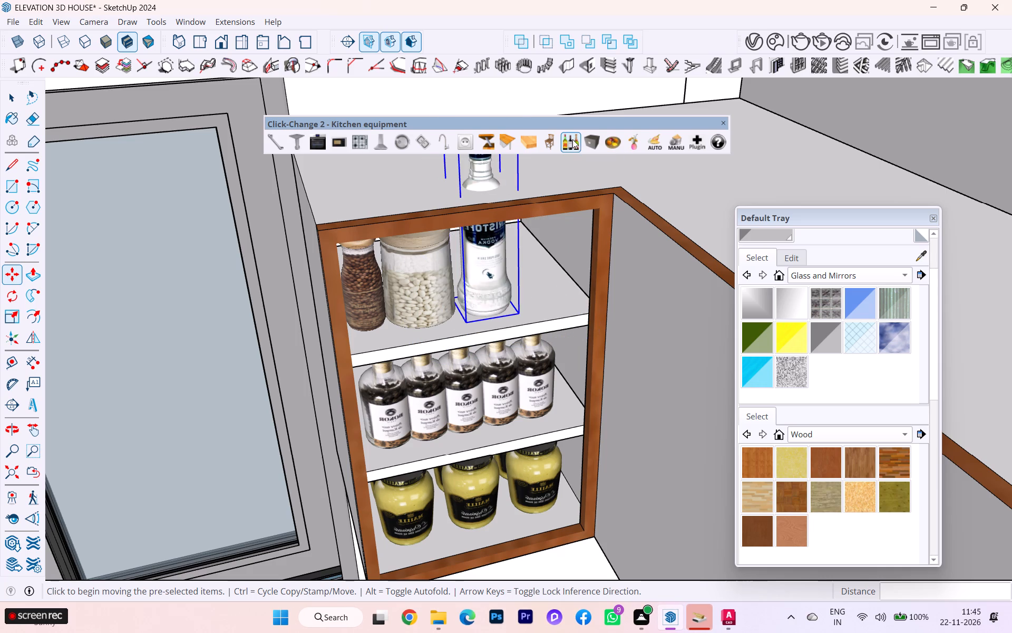
pyautogui.click(572, 139)
pyautogui.click(572, 139)
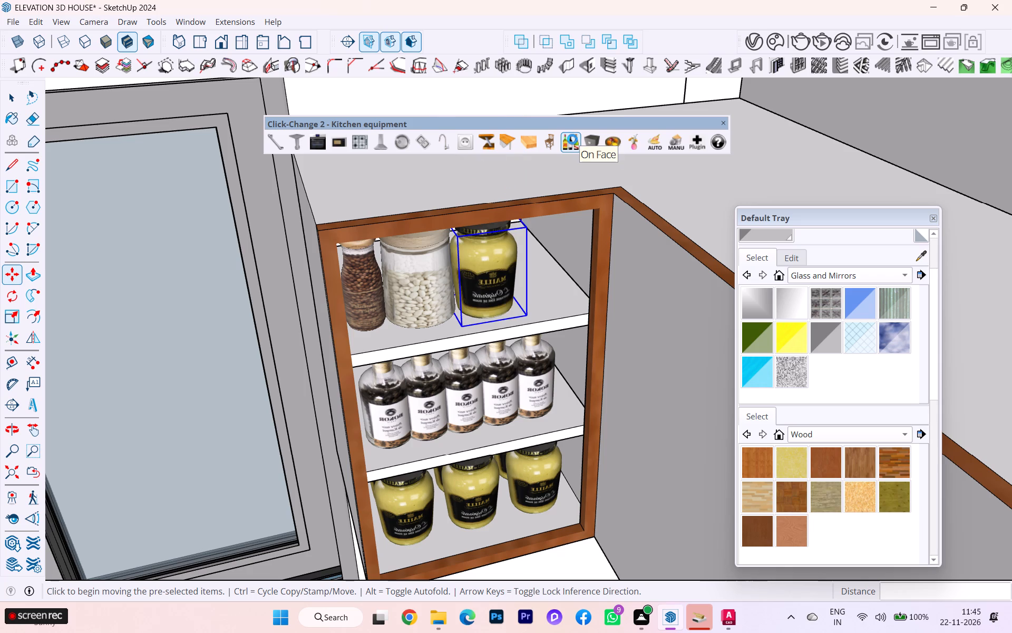
pyautogui.click(572, 139)
pyautogui.click(572, 139)
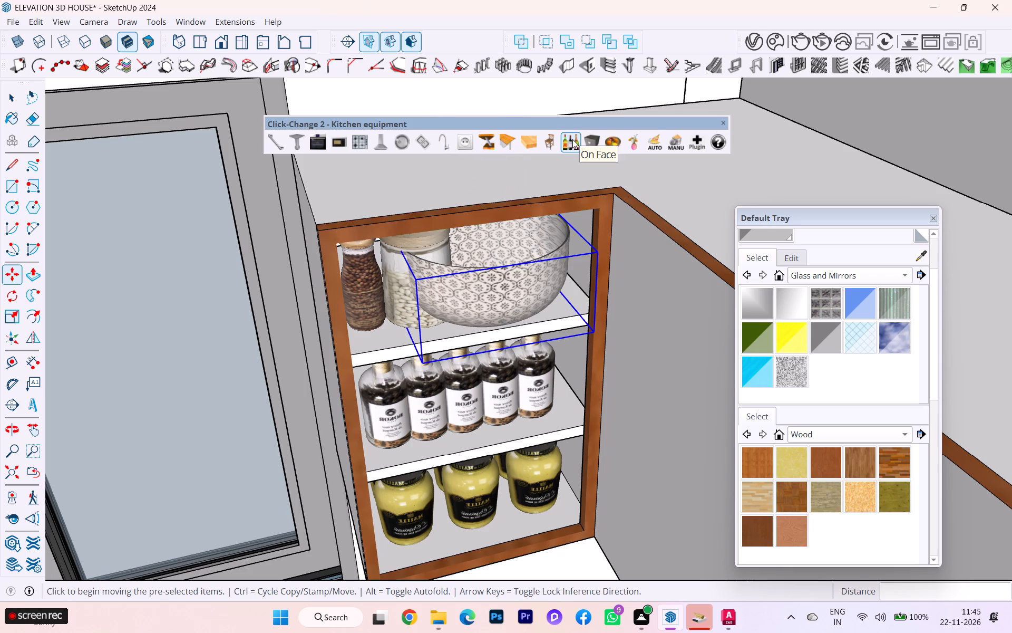
pyautogui.click(572, 139)
pyautogui.click(572, 139)
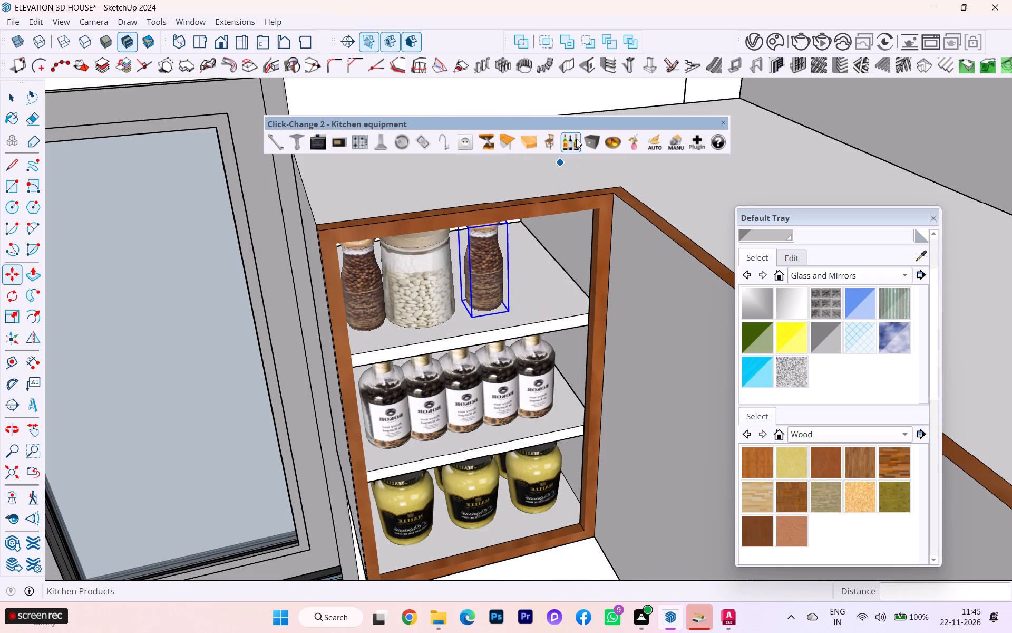
pyautogui.click(577, 133)
pyautogui.click(577, 135)
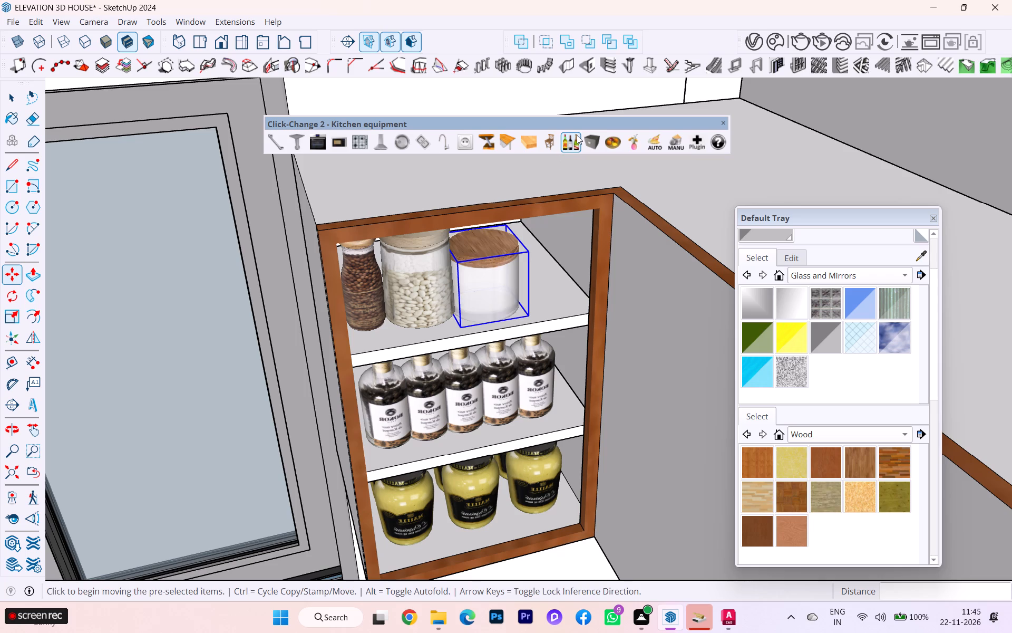
# Move the short grain jar about 4 3/16" along the upper shelf toward the side away from the window.
pyautogui.scroll(4, 476, 259)
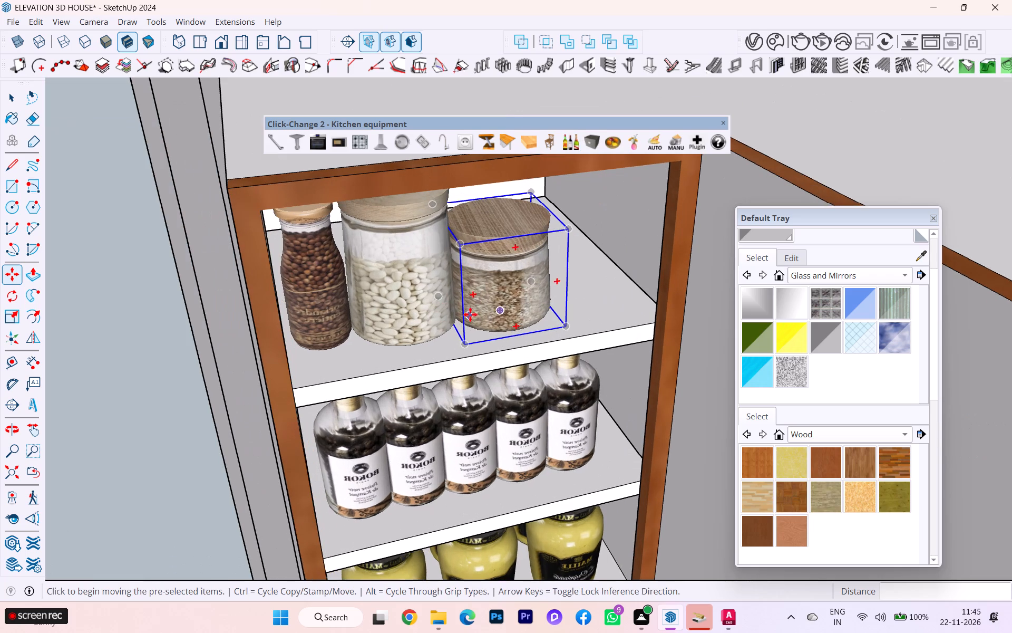
pyautogui.click(466, 309)
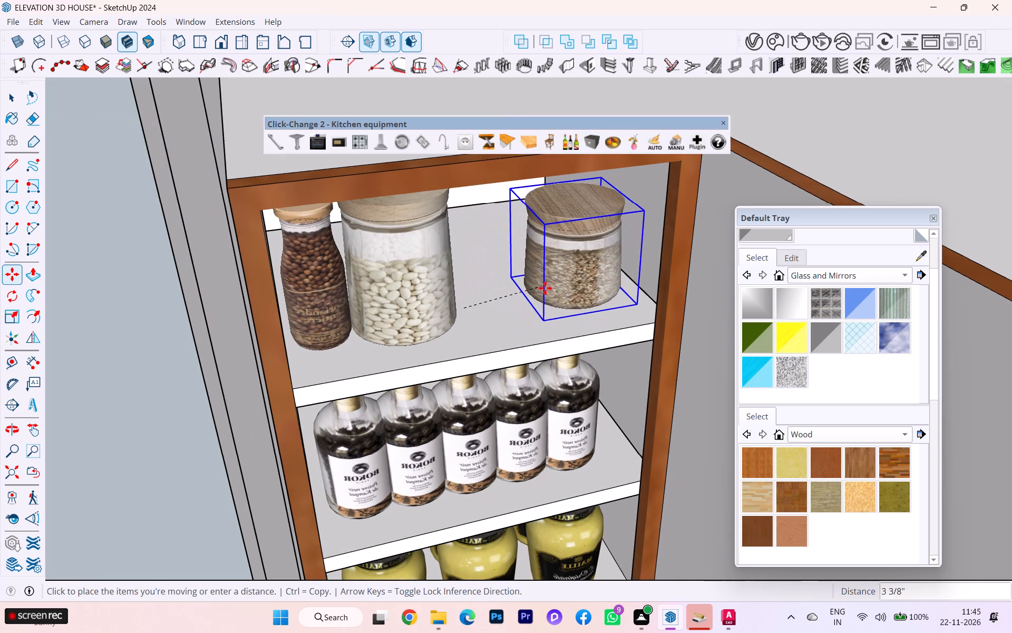
pyautogui.click(562, 285)
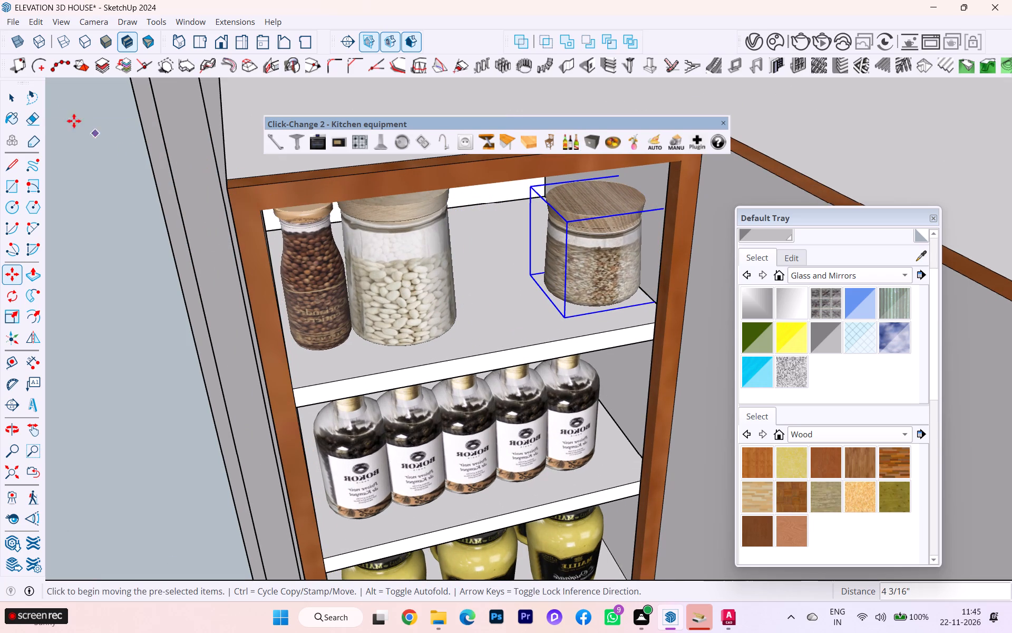
# Move the white-bean jar about 3 3/4" along the upper shelf until it stands beside the short grain jar.
pyautogui.click(16, 101)
pyautogui.click(418, 277)
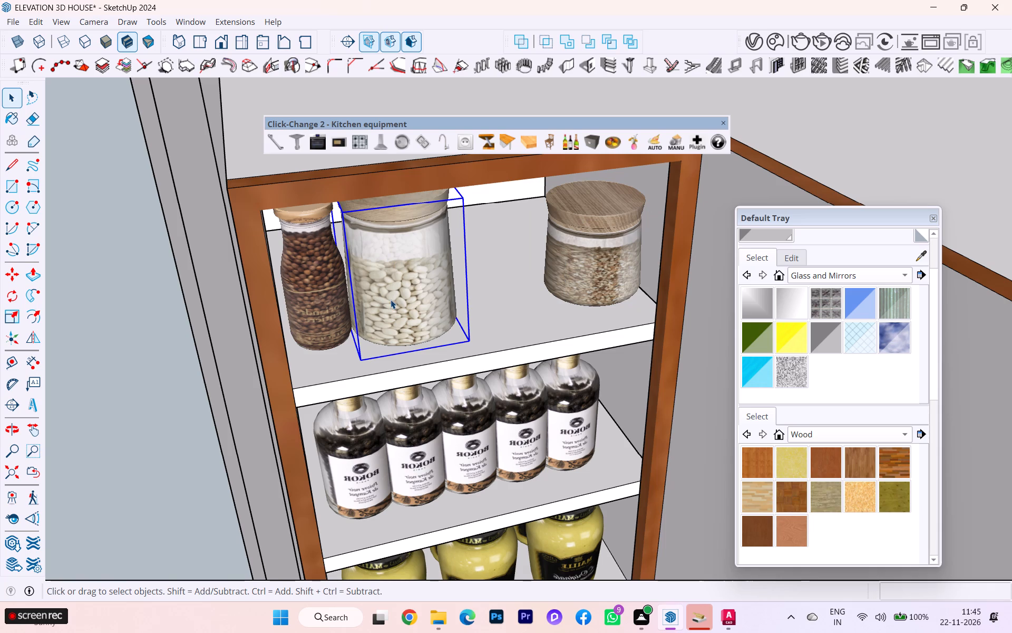
pyautogui.press('m')
pyautogui.click(391, 300)
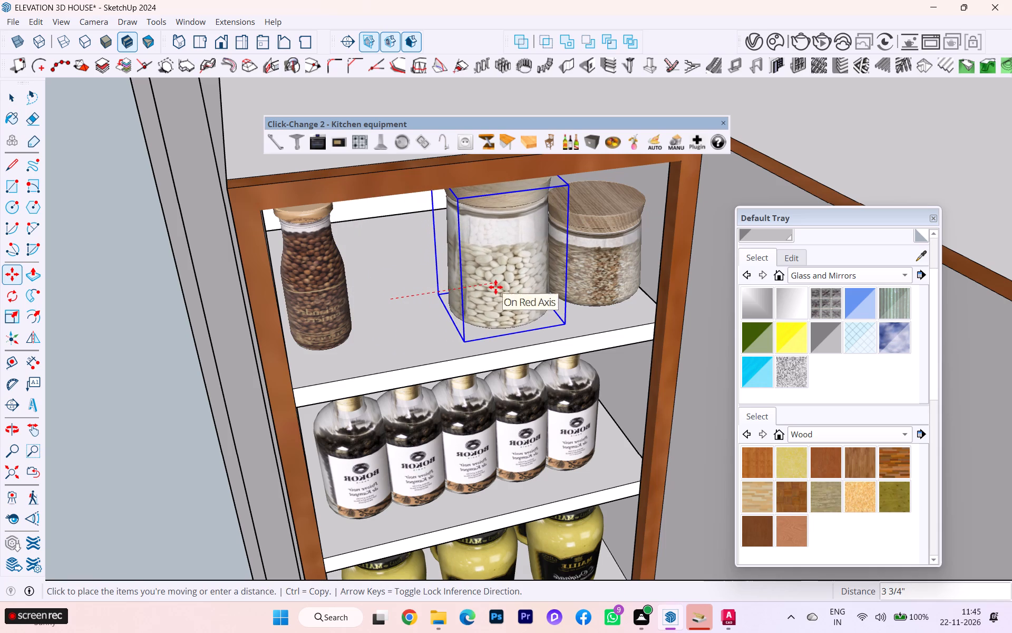
pyautogui.click(495, 286)
# Copy the brown-bean jar beside the white-bean jar, and copy that one about 1 3/4" back to form a row of three.
pyautogui.click(16, 102)
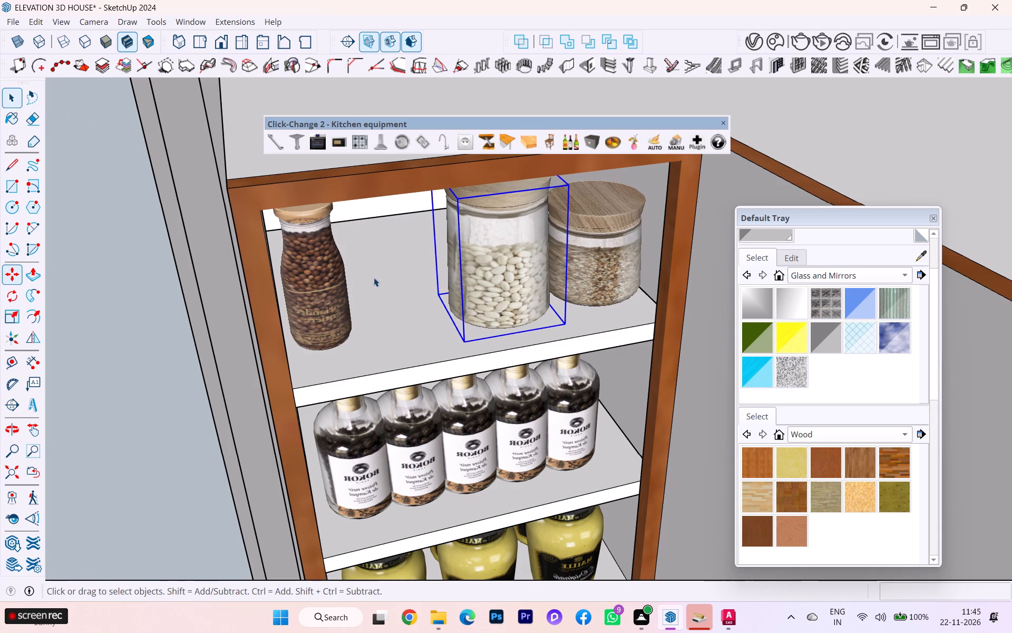
pyautogui.click(318, 280)
pyautogui.press('m')
pyautogui.click(318, 280)
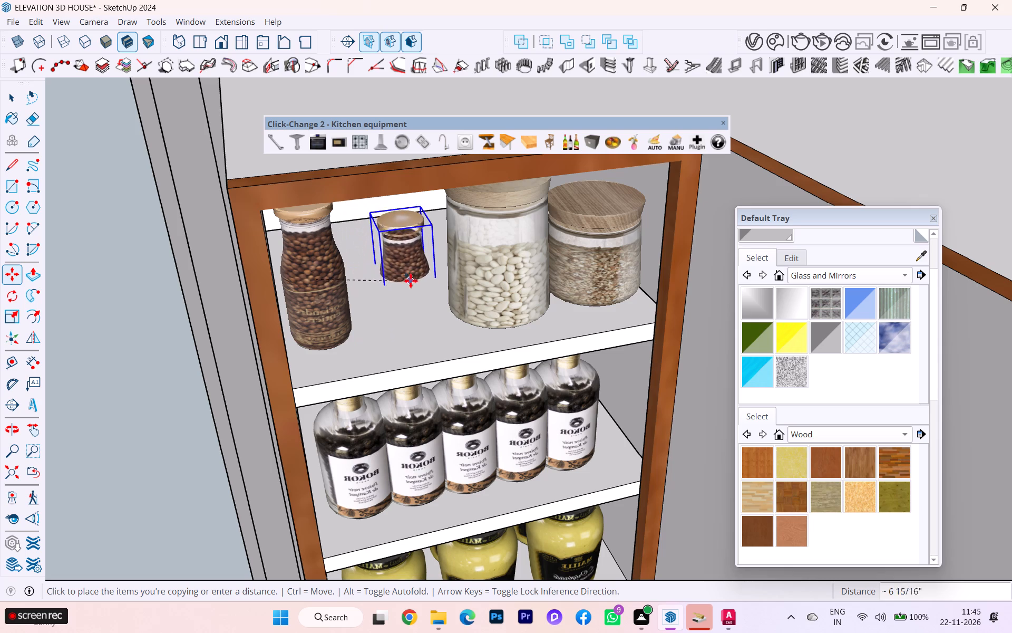
pyautogui.click(417, 269)
pyautogui.click(414, 276)
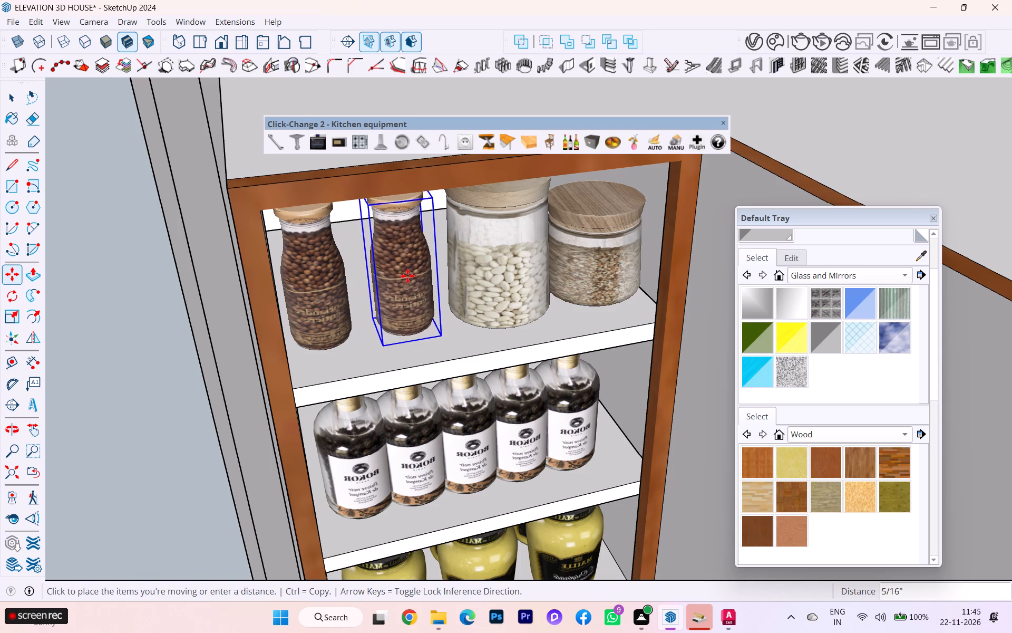
pyautogui.click(367, 283)
# Examine the filled overhead cabinet and its surroundings from the front and from an angle above the worktop.
pyautogui.scroll(-1, 405, 276)
pyautogui.moveTo(400, 263); pyautogui.dragTo(382, 136, button='middle')
pyautogui.scroll(-4, 483, 244)
pyautogui.scroll(6, 485, 249)
pyautogui.scroll(-2, 485, 250)
pyautogui.scroll(1, 485, 263)
pyautogui.scroll(-2, 485, 263)
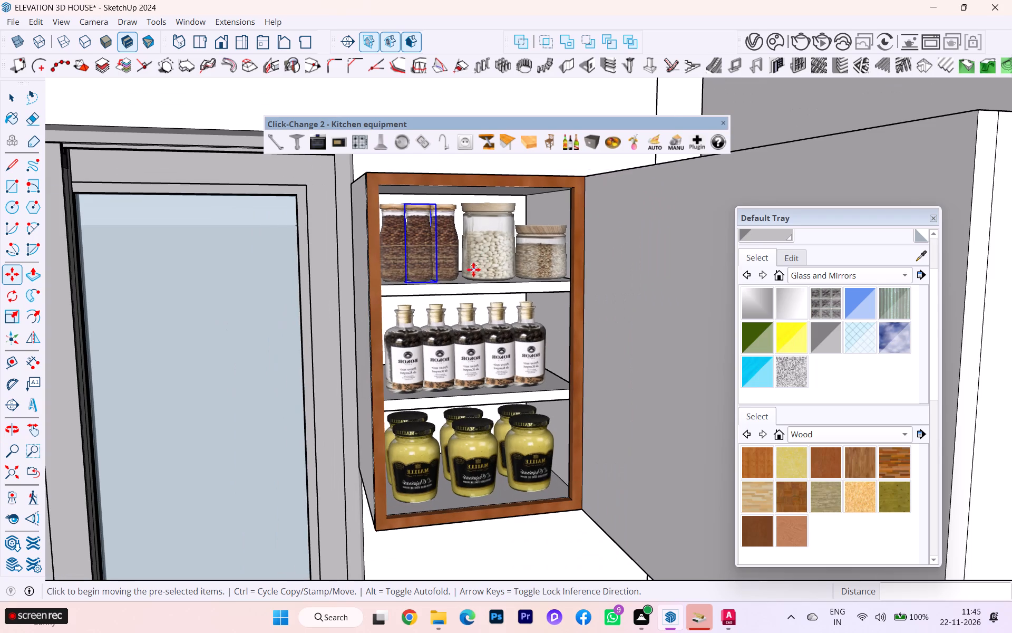
pyautogui.click(20, 108)
pyautogui.scroll(-3, 310, 274)
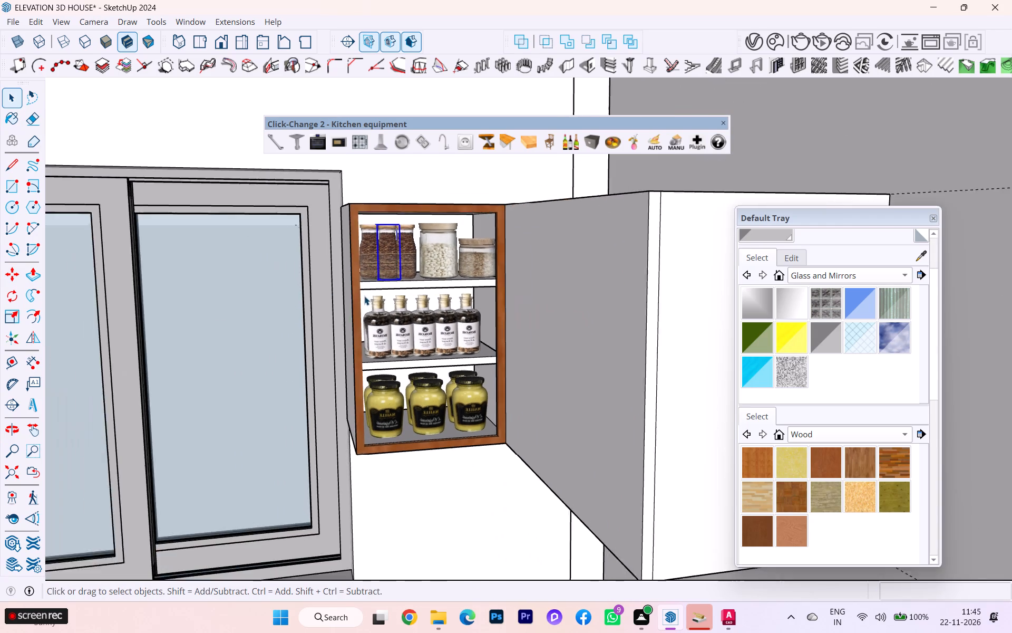
pyautogui.scroll(-2, 364, 296)
pyautogui.click(526, 545)
pyautogui.scroll(-1, 437, 289)
pyautogui.moveTo(449, 313); pyautogui.dragTo(477, 344, button='middle')
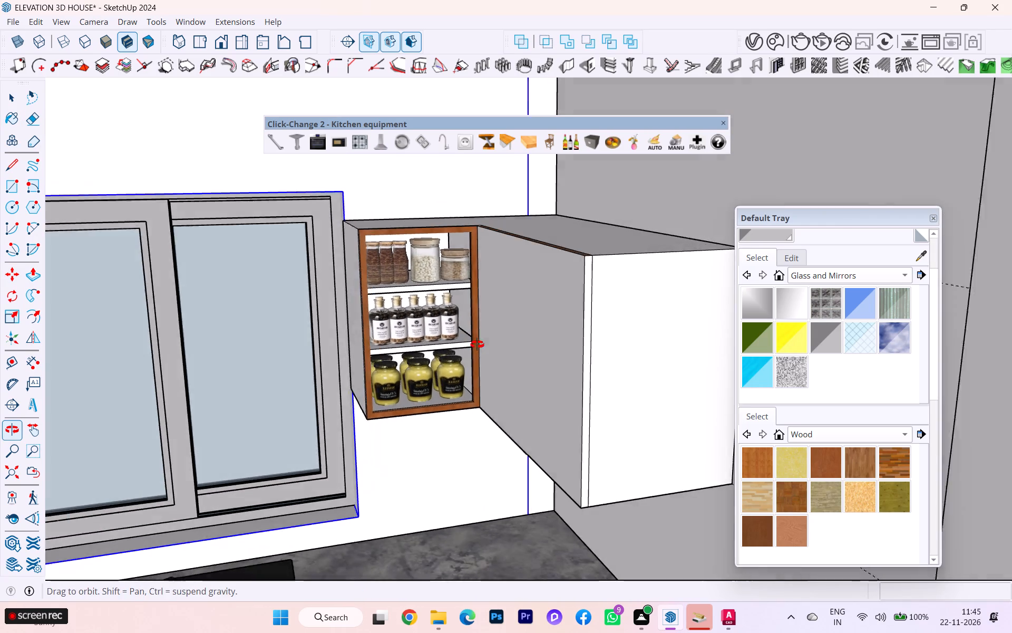
pyautogui.moveTo(477, 344); pyautogui.dragTo(574, 358, button='middle')
pyautogui.scroll(-3, 460, 299)
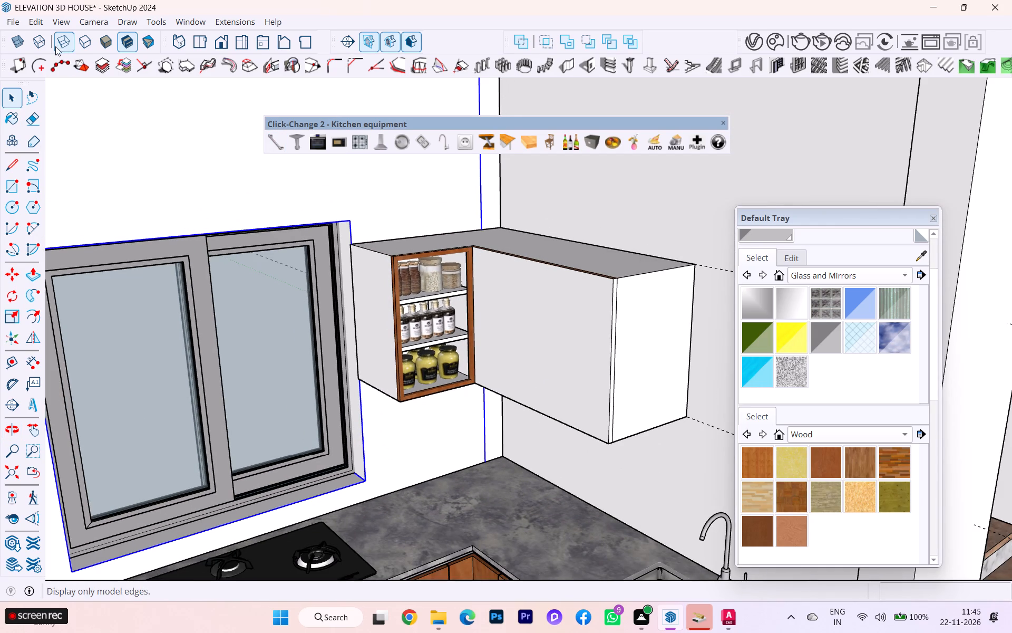
# Turn on the display of hidden objects in the model.
pyautogui.click(55, 18)
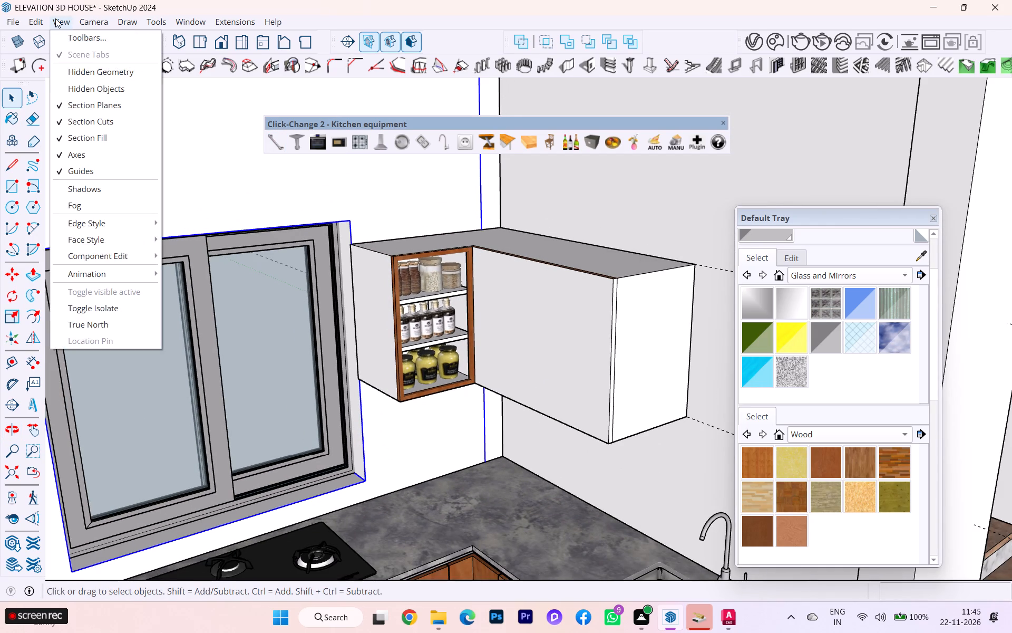
pyautogui.click(85, 92)
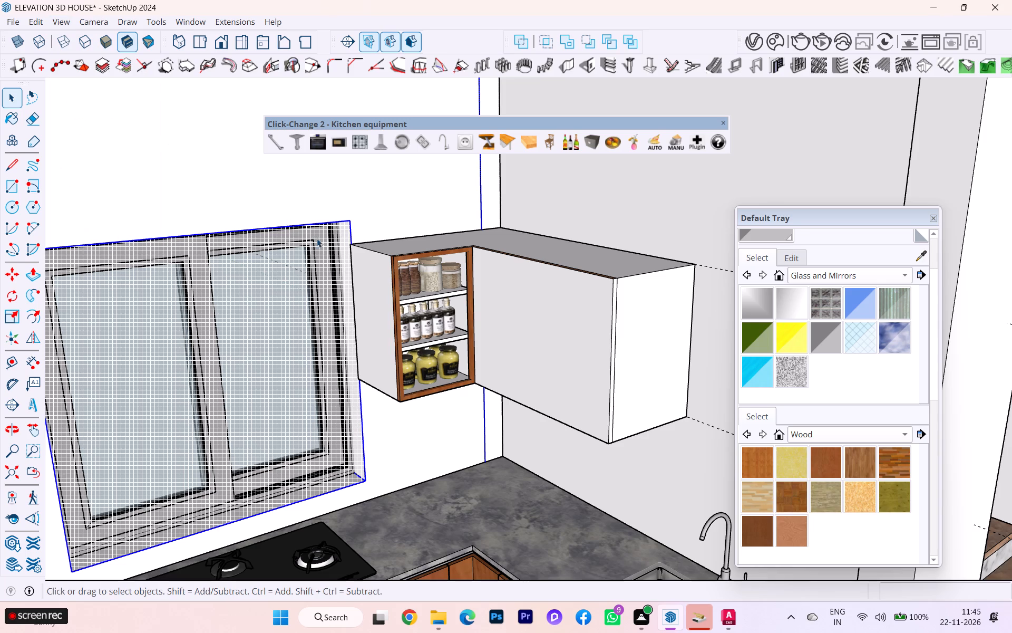
# Examine the house from outside and above to locate the hidden roof slab over the rooms.
pyautogui.click(283, 319)
pyautogui.click(222, 281)
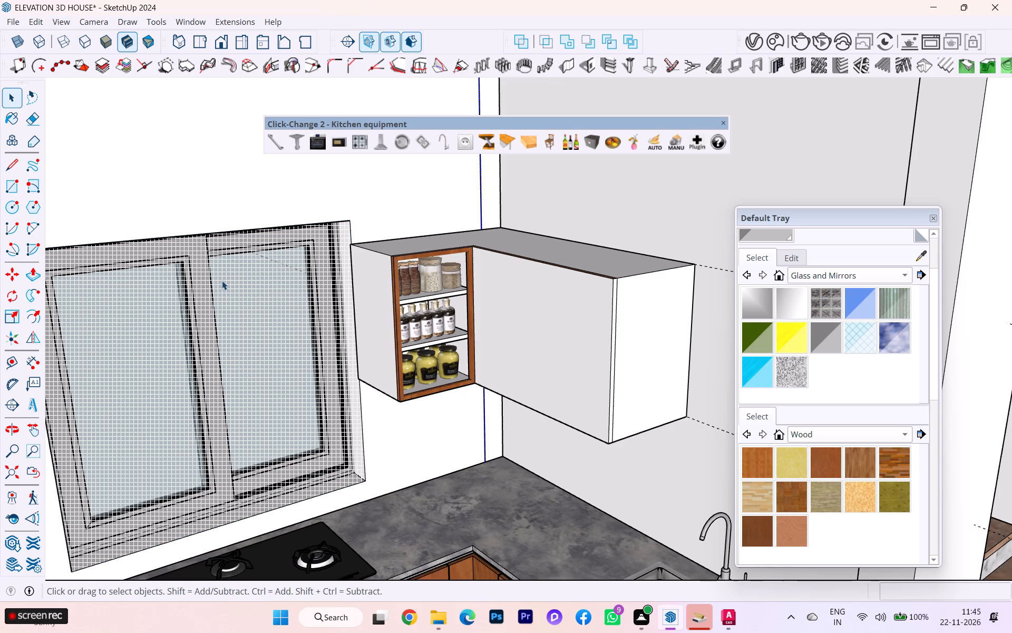
pyautogui.click(201, 308)
pyautogui.scroll(-6, 265, 302)
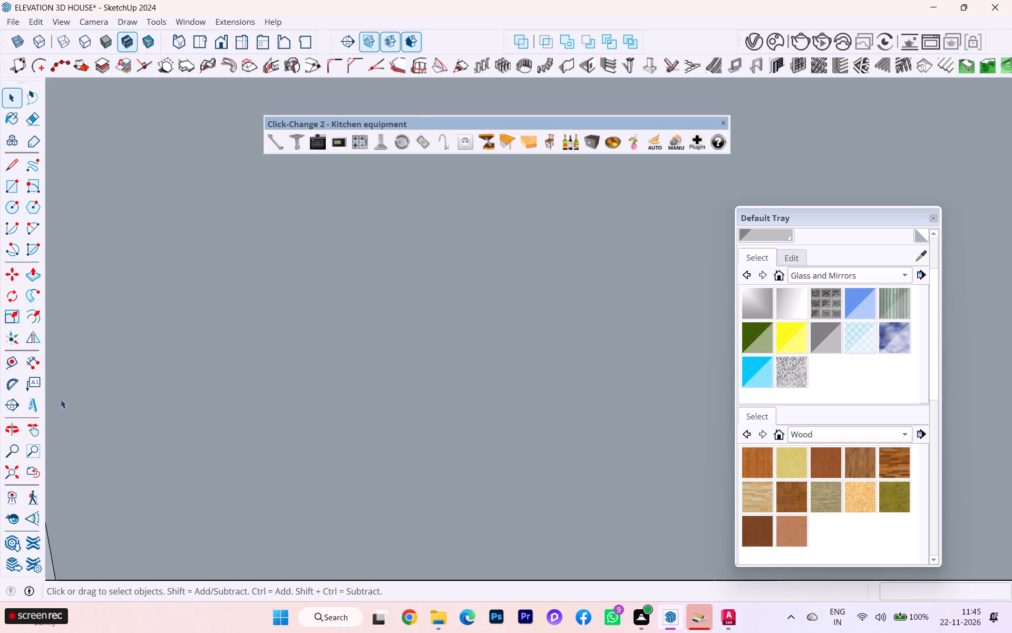
pyautogui.click(10, 479)
pyautogui.scroll(3, 237, 398)
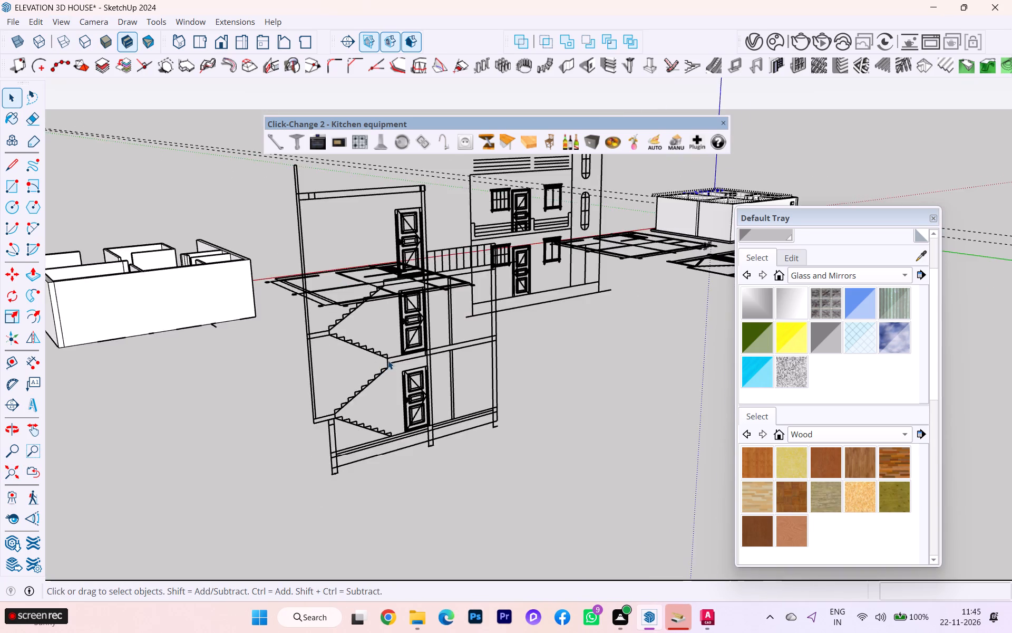
pyautogui.scroll(3, 391, 358)
pyautogui.scroll(-8, 436, 309)
pyautogui.scroll(1, 132, 381)
pyautogui.scroll(-1, 132, 381)
pyautogui.scroll(8, 570, 224)
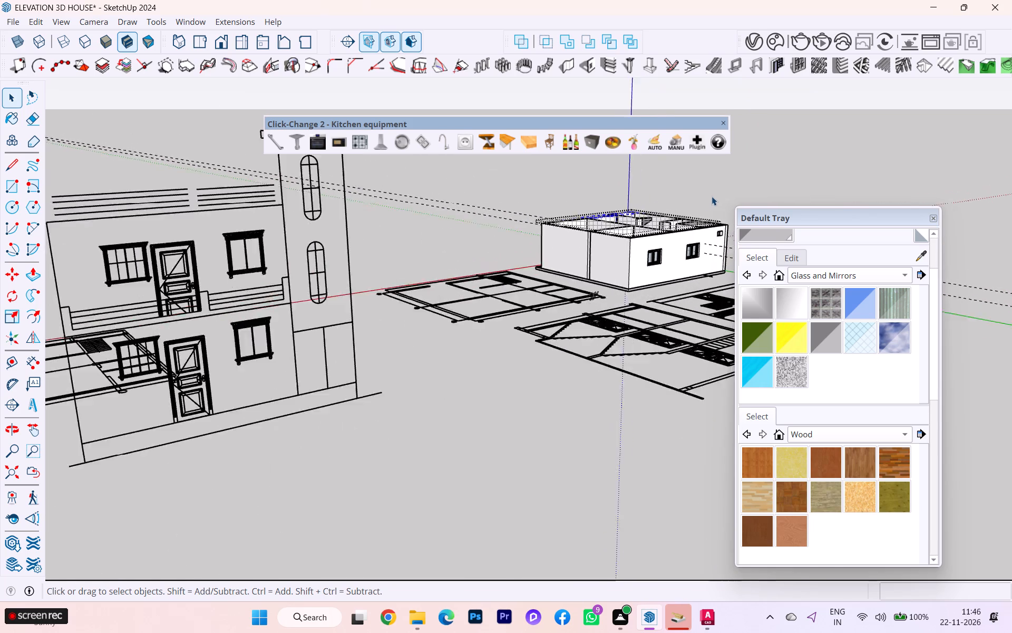
pyautogui.scroll(7, 712, 196)
pyautogui.scroll(-2, 704, 200)
pyautogui.moveTo(669, 219); pyautogui.dragTo(504, 358, button='middle')
pyautogui.scroll(5, 563, 277)
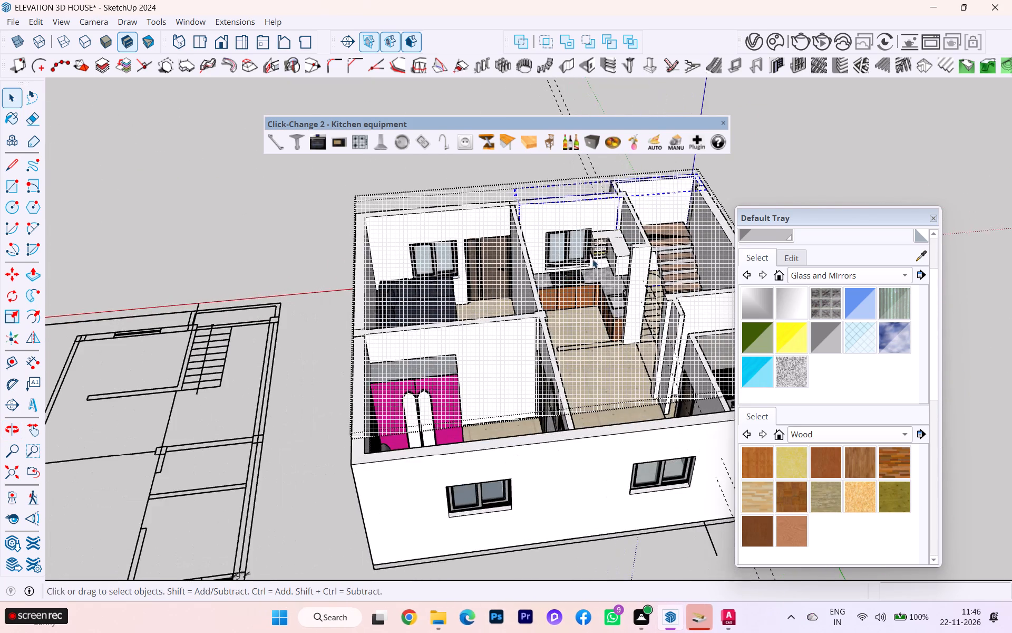
pyautogui.scroll(6, 592, 261)
pyautogui.scroll(-1, 592, 261)
pyautogui.scroll(2, 592, 261)
pyautogui.scroll(-1, 579, 334)
pyautogui.moveTo(576, 344); pyautogui.dragTo(561, 191, button='middle')
pyautogui.scroll(1, 551, 291)
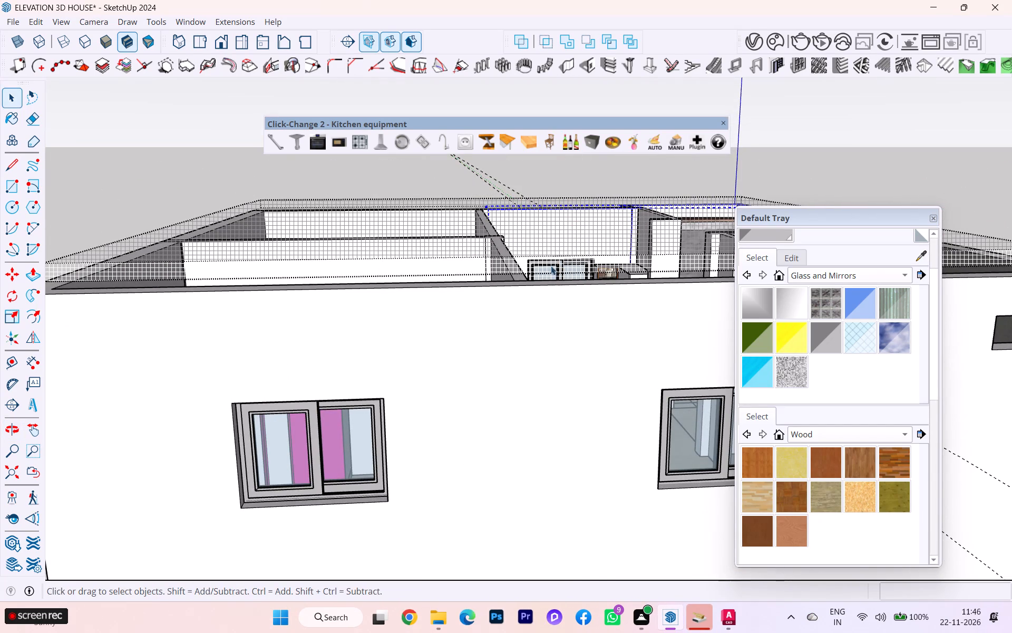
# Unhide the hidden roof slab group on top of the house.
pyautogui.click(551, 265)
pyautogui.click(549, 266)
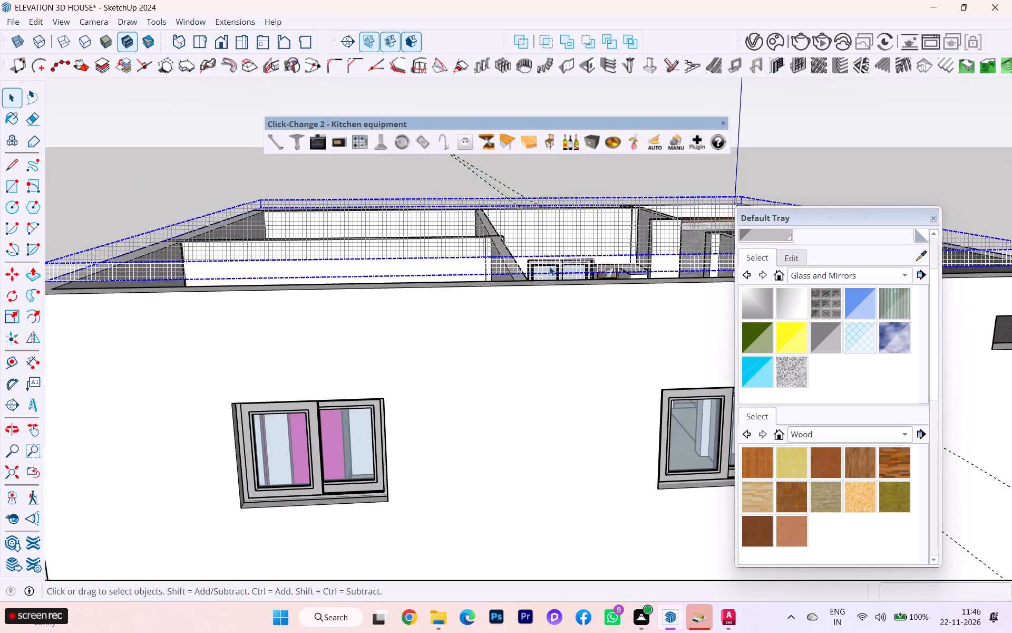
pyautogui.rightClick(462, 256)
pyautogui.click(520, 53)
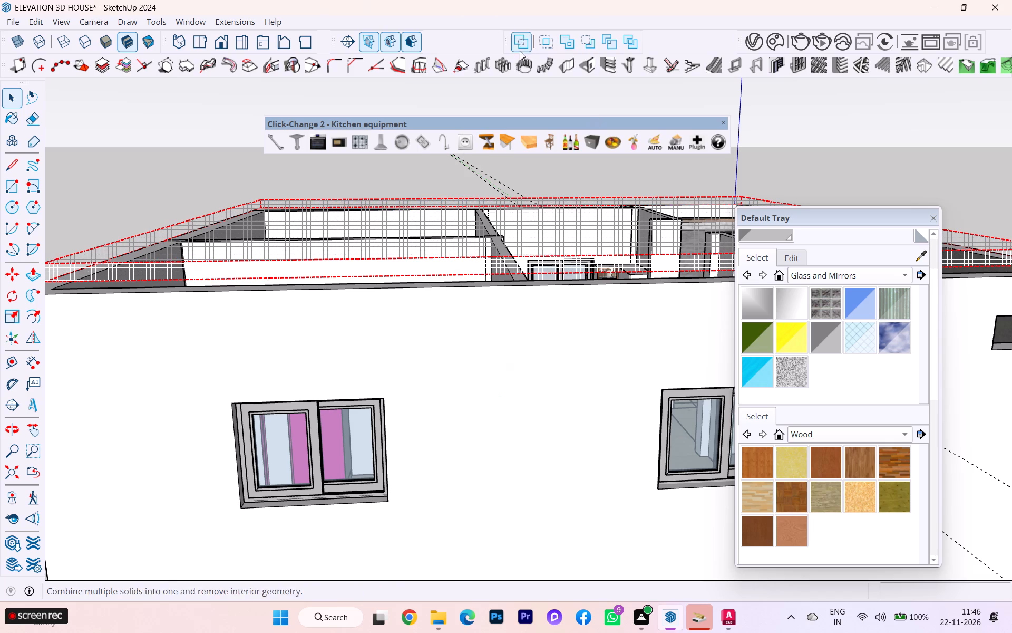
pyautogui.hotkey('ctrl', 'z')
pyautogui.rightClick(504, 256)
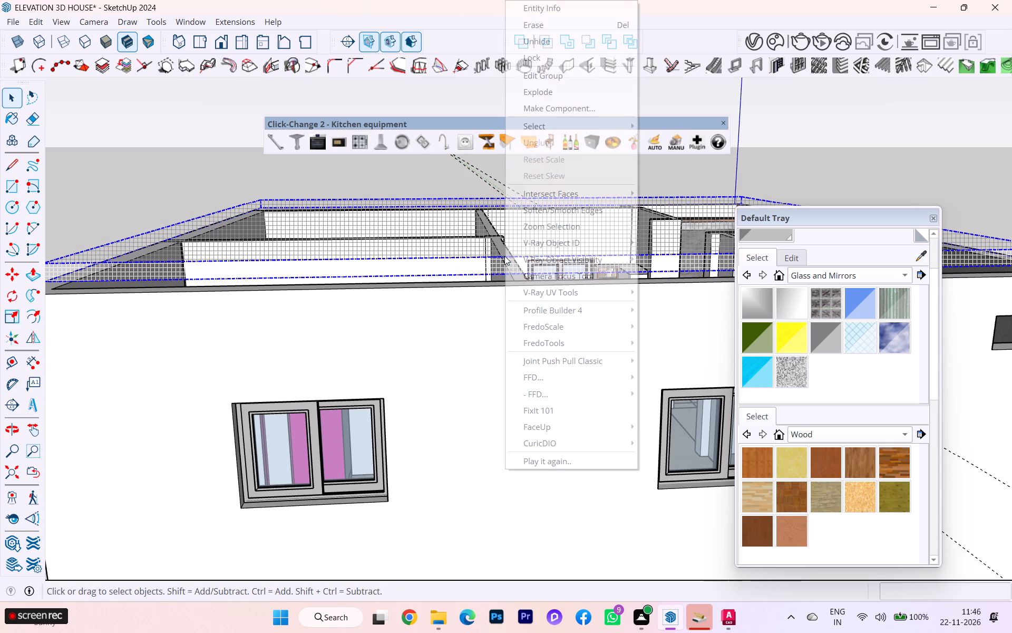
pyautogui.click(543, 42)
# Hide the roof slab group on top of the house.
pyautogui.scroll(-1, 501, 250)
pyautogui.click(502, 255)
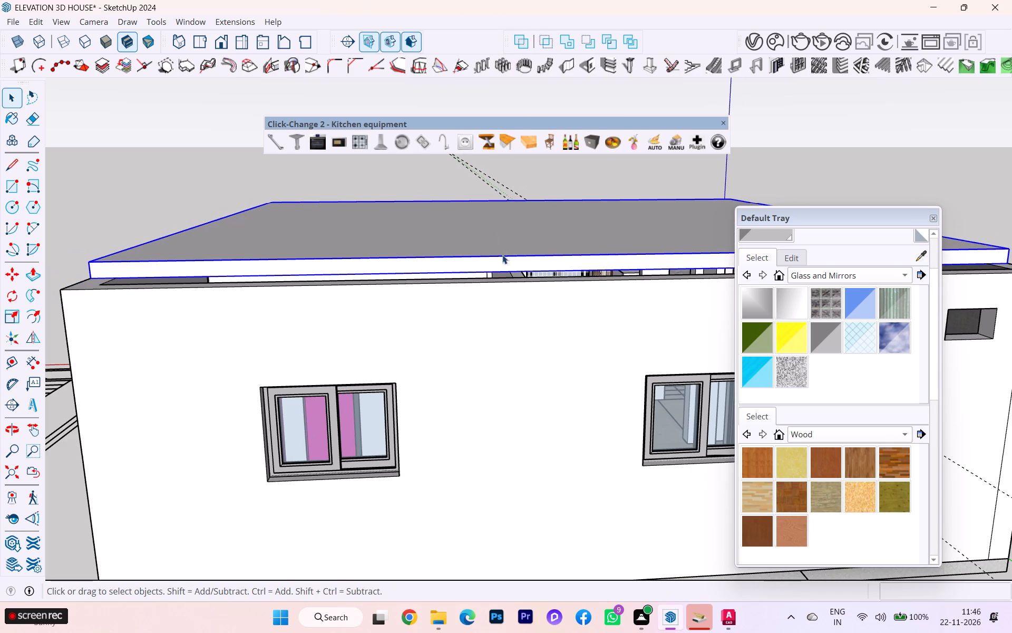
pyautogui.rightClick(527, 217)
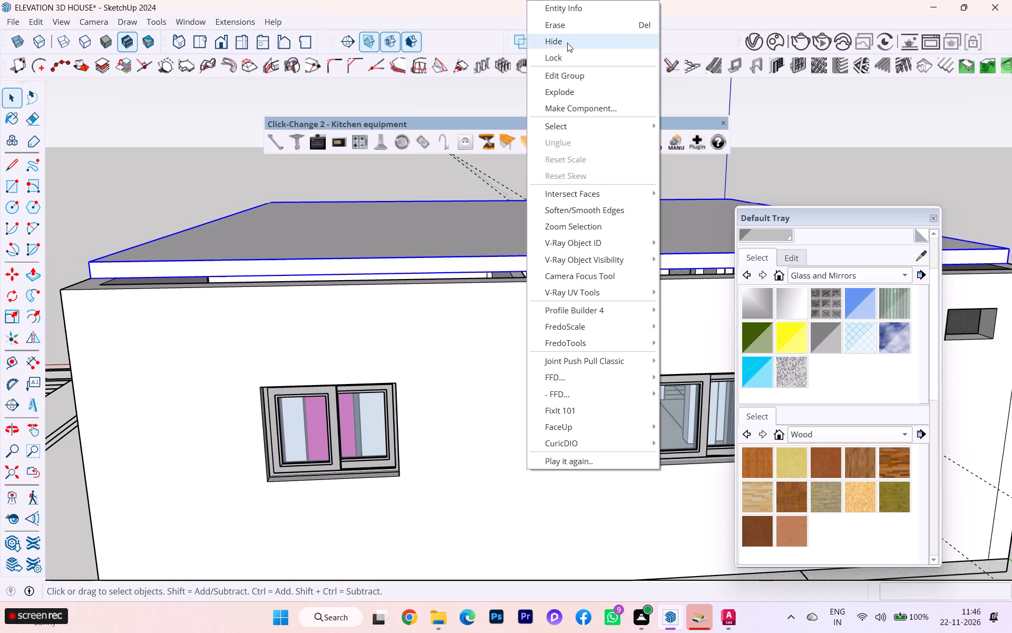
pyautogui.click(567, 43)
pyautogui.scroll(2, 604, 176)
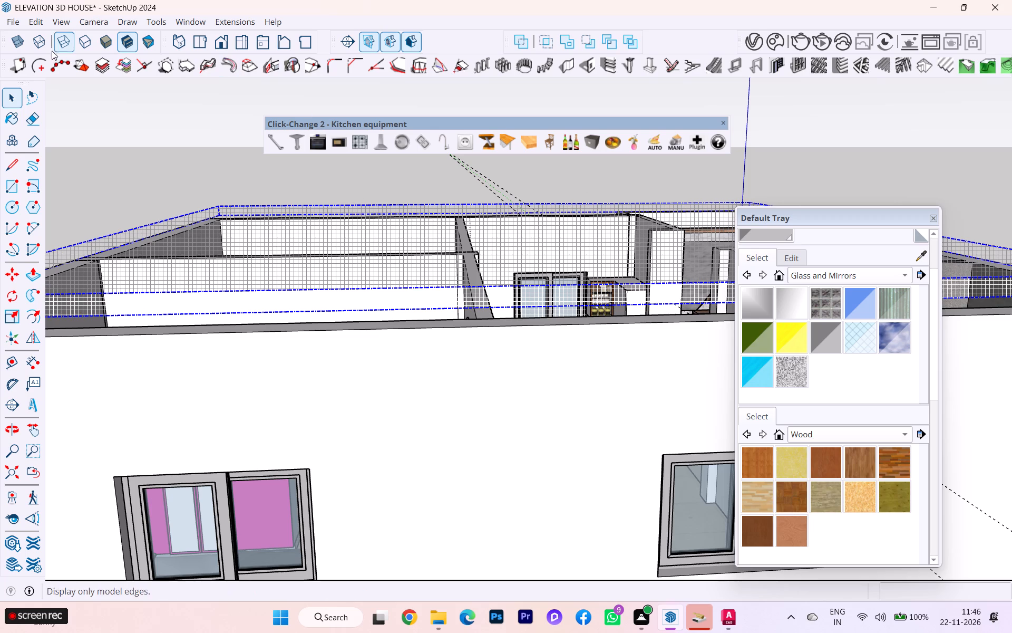
# Turn off the display of hidden objects in the model.
pyautogui.click(62, 23)
pyautogui.click(67, 93)
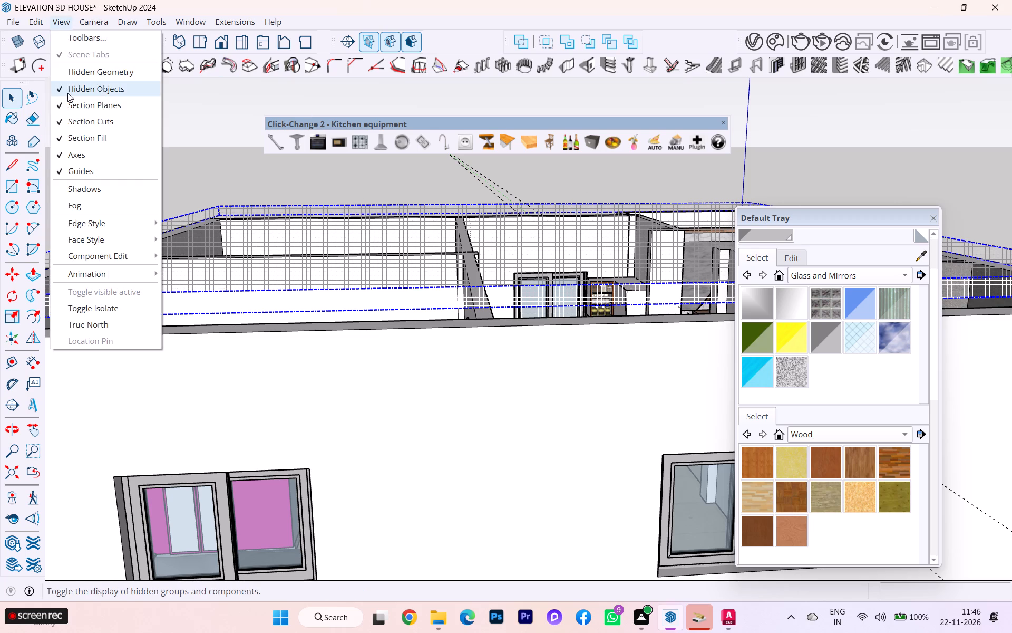
pyautogui.click(56, 22)
pyautogui.doubleClick(193, 114)
# Restore the visibility of the roof slab group that was hidden last.
pyautogui.scroll(2, 607, 316)
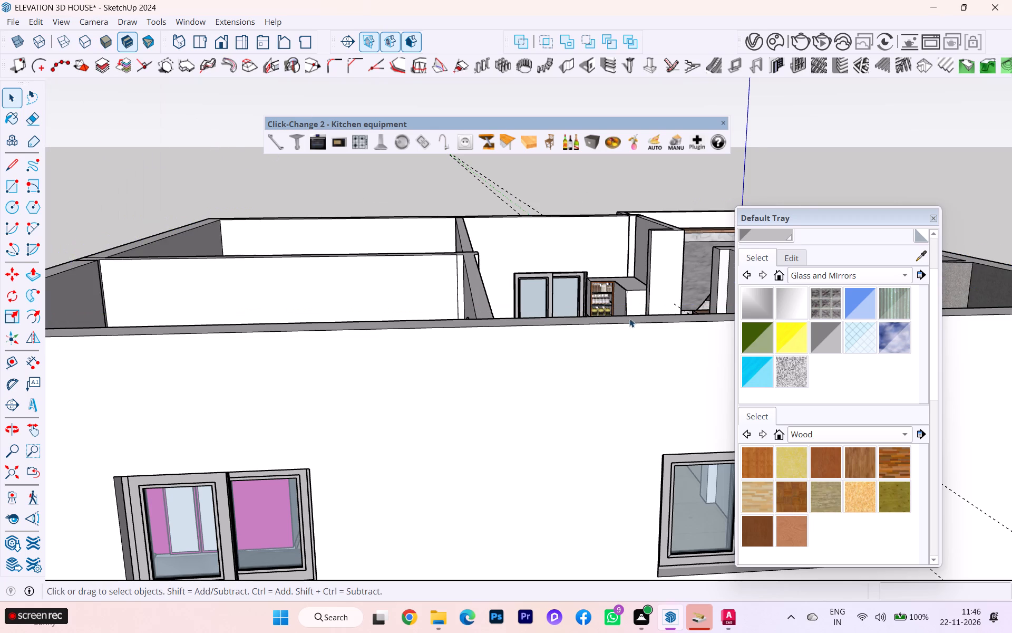
pyautogui.scroll(1, 629, 318)
pyautogui.scroll(-1, 534, 242)
pyautogui.moveTo(537, 258); pyautogui.dragTo(576, 380, button='middle')
pyautogui.scroll(3, 559, 346)
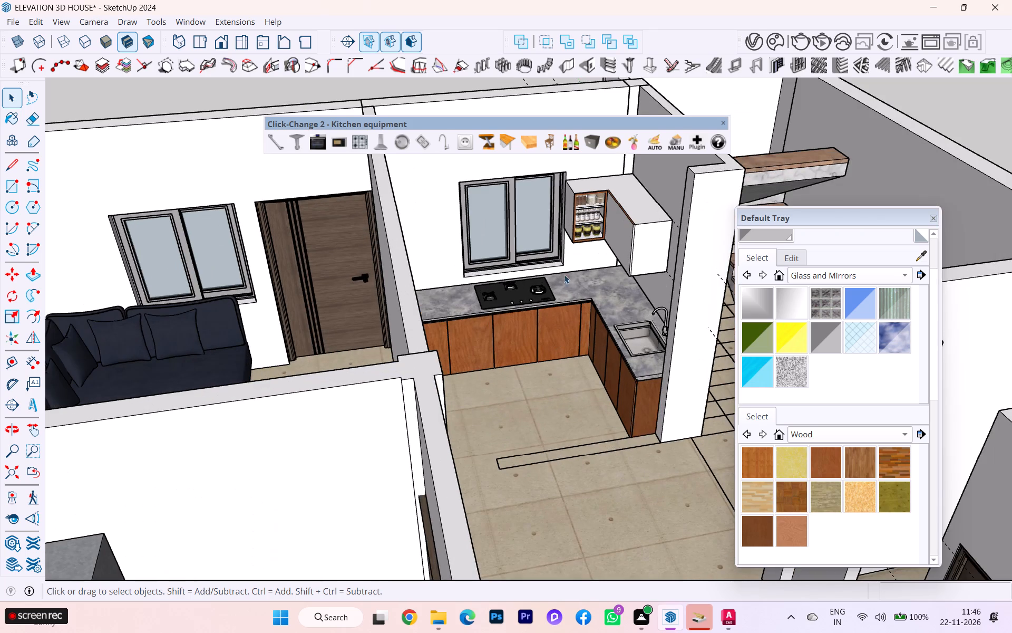
pyautogui.scroll(2, 567, 194)
pyautogui.scroll(-1, 583, 180)
pyautogui.scroll(2, 585, 179)
pyautogui.scroll(10, 635, 205)
pyautogui.scroll(2, 560, 196)
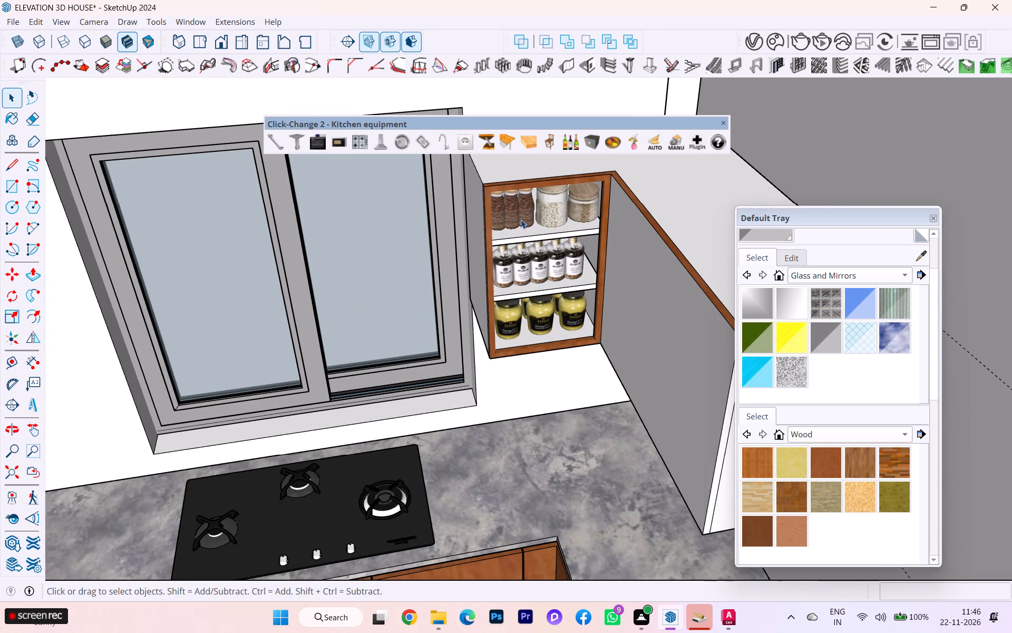
pyautogui.press('u')
# Examine the jars and bottles on the kitchen overhead cabinet's shelves up close.
pyautogui.scroll(3, 526, 241)
pyautogui.scroll(-1, 597, 278)
pyautogui.moveTo(589, 255); pyautogui.dragTo(565, 176, button='middle')
pyautogui.scroll(6, 558, 253)
pyautogui.scroll(-1, 618, 299)
pyautogui.scroll(1, 618, 300)
pyautogui.moveTo(632, 309); pyautogui.dragTo(787, 313, button='middle')
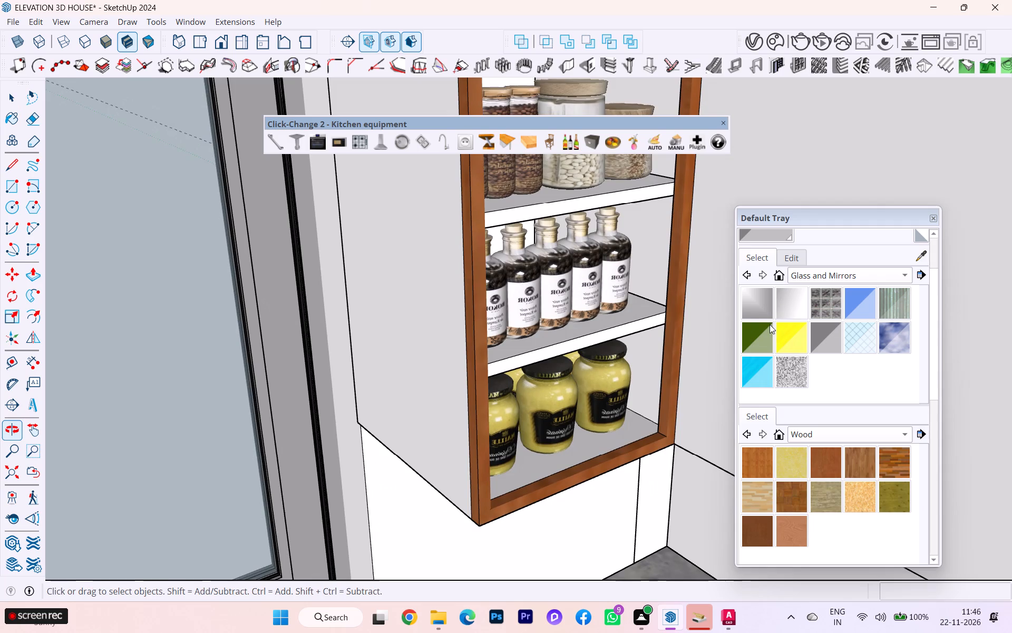
pyautogui.scroll(-1, 584, 306)
pyautogui.scroll(-1, 273, 125)
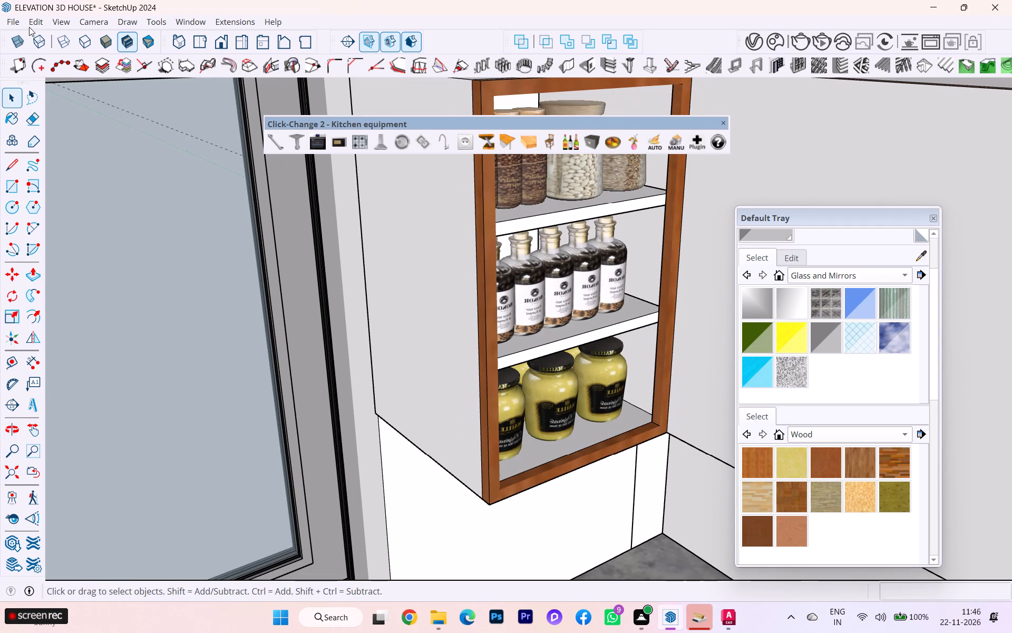
# Unhide all hidden objects in the model.
pyautogui.click(29, 27)
pyautogui.click(97, 239)
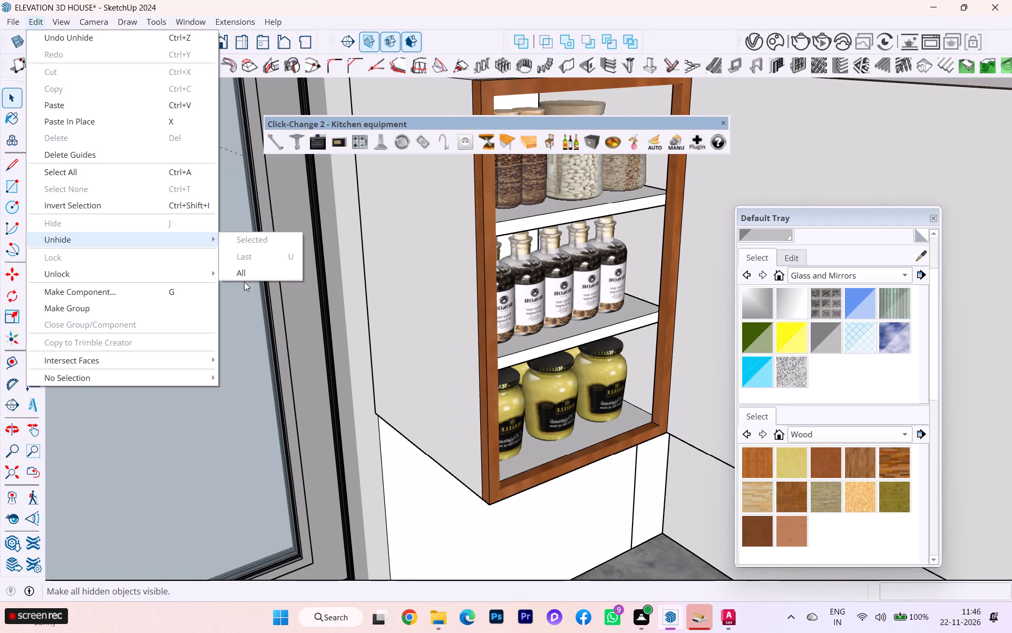
pyautogui.click(251, 275)
# Zoom to the extents of the whole model.
pyautogui.scroll(-4, 285, 304)
pyautogui.scroll(1, 287, 305)
pyautogui.scroll(-2, 289, 314)
pyautogui.scroll(2, 294, 321)
pyautogui.scroll(-1, 294, 321)
pyautogui.scroll(1, 295, 324)
pyautogui.scroll(-8, 298, 329)
pyautogui.scroll(1, 332, 323)
pyautogui.scroll(-2, 332, 323)
pyautogui.scroll(2, 334, 324)
pyautogui.scroll(-5, 334, 324)
pyautogui.scroll(3, 345, 322)
pyautogui.scroll(-1, 345, 322)
pyautogui.scroll(2, 345, 322)
pyautogui.scroll(-1, 297, 311)
pyautogui.scroll(2, 294, 311)
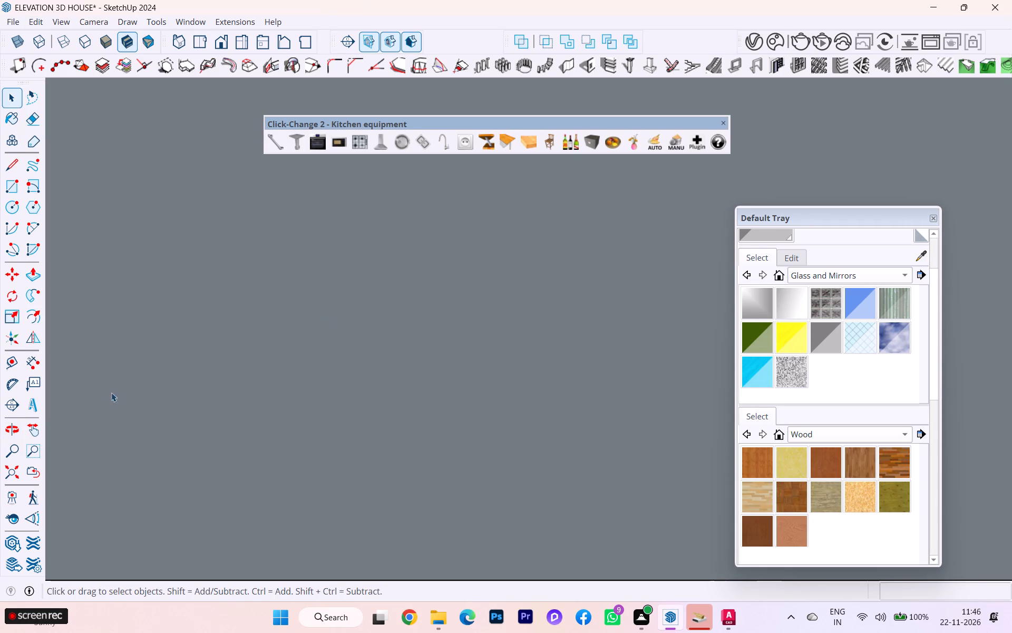
pyautogui.click(0, 473)
pyautogui.scroll(2, 275, 286)
pyautogui.scroll(-1, 290, 280)
pyautogui.scroll(2, 290, 280)
pyautogui.scroll(-5, 290, 280)
pyautogui.scroll(3, 316, 274)
pyautogui.scroll(-8, 325, 273)
pyautogui.scroll(2, 354, 321)
pyautogui.scroll(-1, 334, 330)
pyautogui.click(13, 476)
# Examine the furnished house with its roof slab from several outside angles, checking the slab's fit along the walls.
pyautogui.scroll(-5, 15, 472)
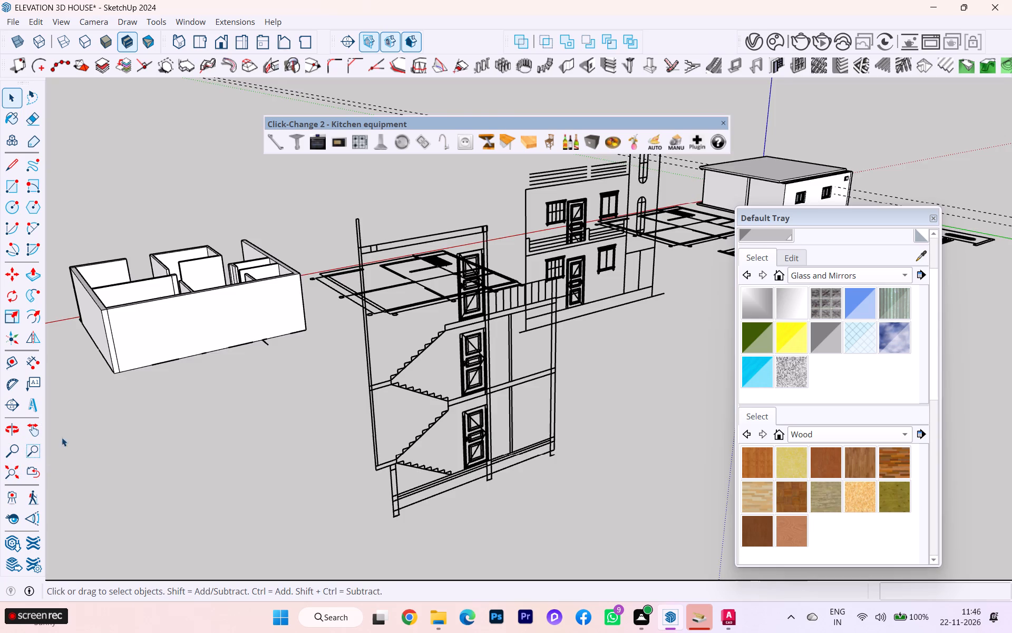
pyautogui.scroll(2, 587, 291)
pyautogui.scroll(-4, 289, 342)
pyautogui.scroll(-1, 6, 379)
pyautogui.scroll(2, 6, 379)
pyautogui.scroll(-2, 6, 379)
pyautogui.scroll(1, 6, 379)
pyautogui.scroll(-2, 6, 379)
pyautogui.scroll(3, 612, 244)
pyautogui.scroll(3, 689, 229)
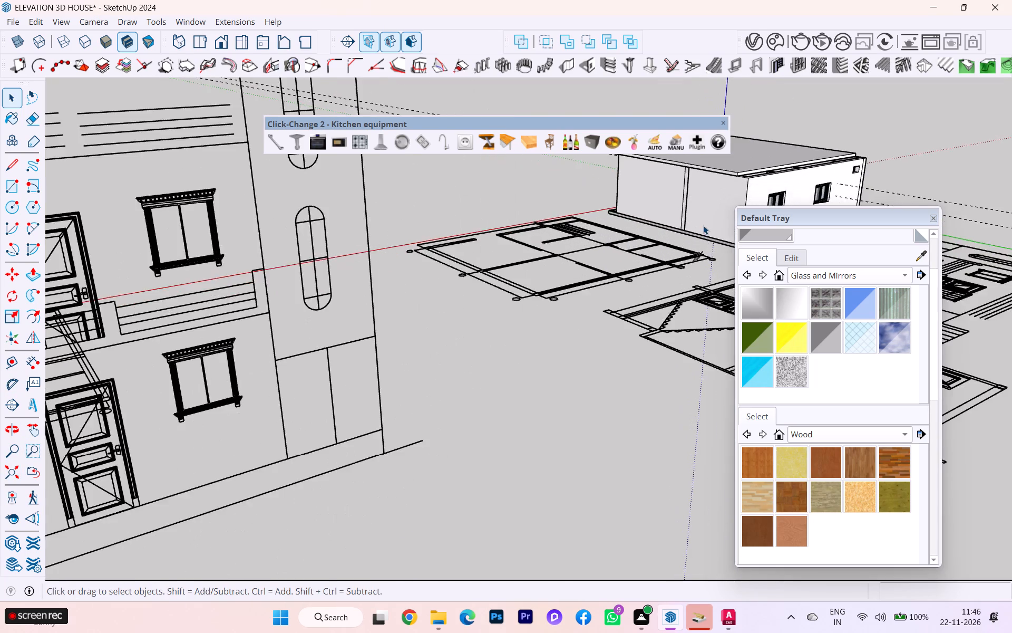
pyautogui.scroll(-1, 703, 225)
pyautogui.scroll(1, 703, 225)
pyautogui.scroll(-1, 700, 235)
pyautogui.scroll(1, 700, 237)
pyautogui.moveTo(697, 244); pyautogui.dragTo(402, 334, button='middle')
pyautogui.scroll(-1, 402, 334)
pyautogui.scroll(-1, 436, 307)
pyautogui.scroll(4, 643, 343)
pyautogui.scroll(-1, 674, 309)
pyautogui.moveTo(674, 309); pyautogui.dragTo(479, 285, button='middle')
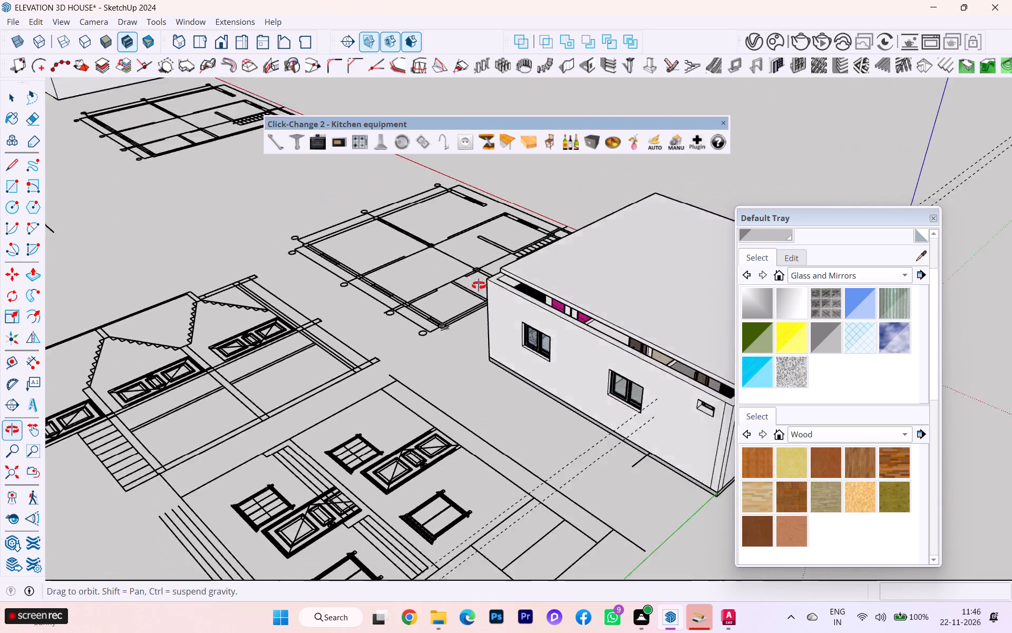
pyautogui.moveTo(479, 285); pyautogui.dragTo(152, 229, button='middle')
pyautogui.scroll(-3, 433, 387)
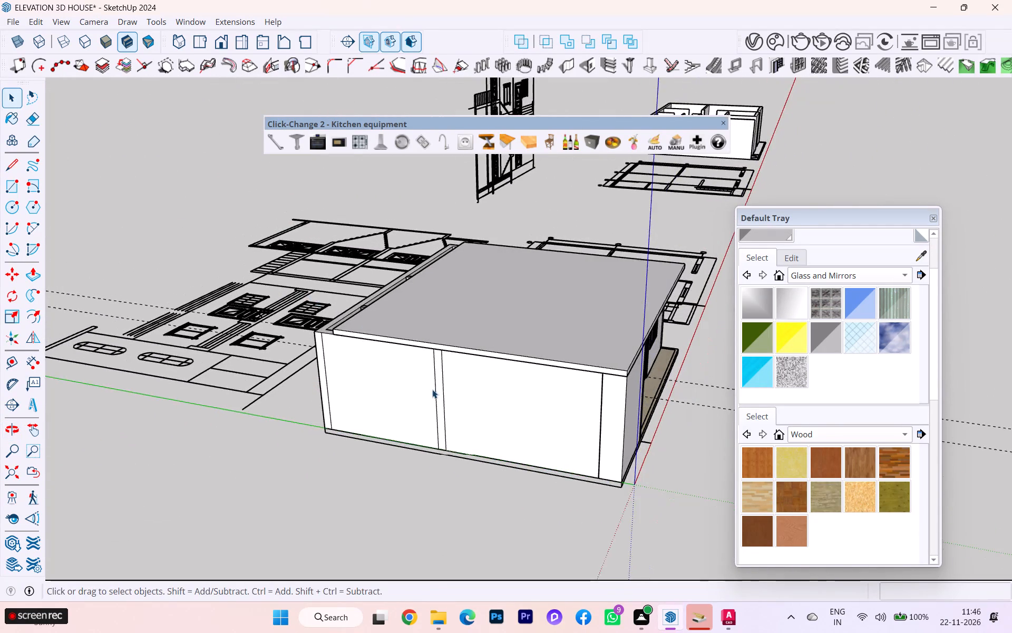
pyautogui.moveTo(533, 385); pyautogui.dragTo(729, 396, button='middle')
pyautogui.scroll(-1, 327, 390)
pyautogui.moveTo(371, 371); pyautogui.dragTo(569, 391, button='middle')
pyautogui.scroll(-1, 378, 385)
pyautogui.scroll(2, 378, 385)
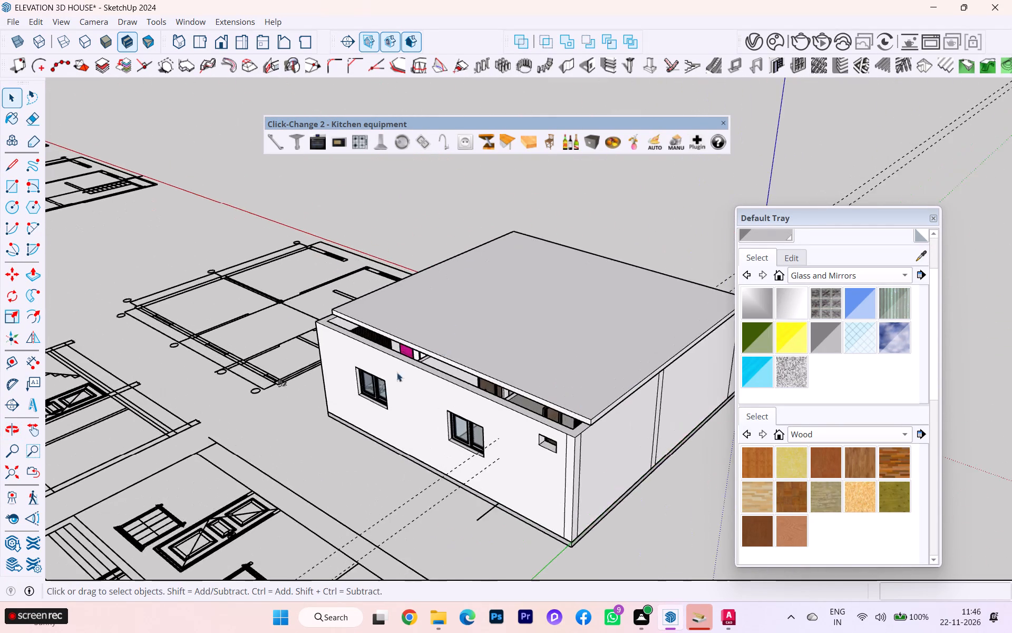
# Inside the roof slab group, Push/Pull the short edge face outward to cover the open wall top, finishing with a pull of about 1' 1 1/8".
pyautogui.scroll(6, 397, 372)
pyautogui.scroll(4, 531, 449)
pyautogui.doubleClick(533, 430)
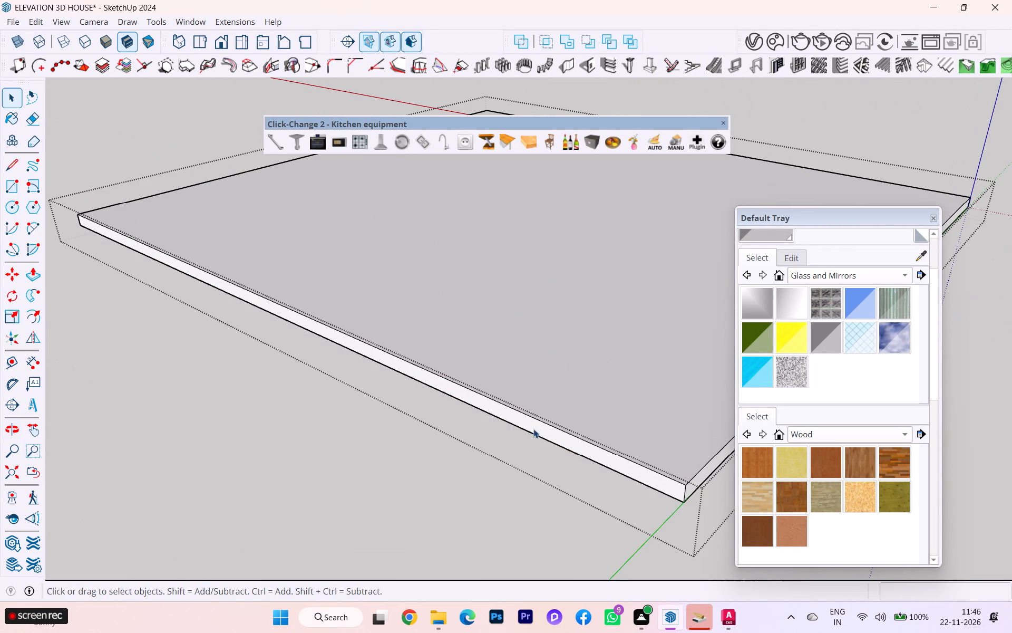
pyautogui.click(532, 425)
pyautogui.press('h')
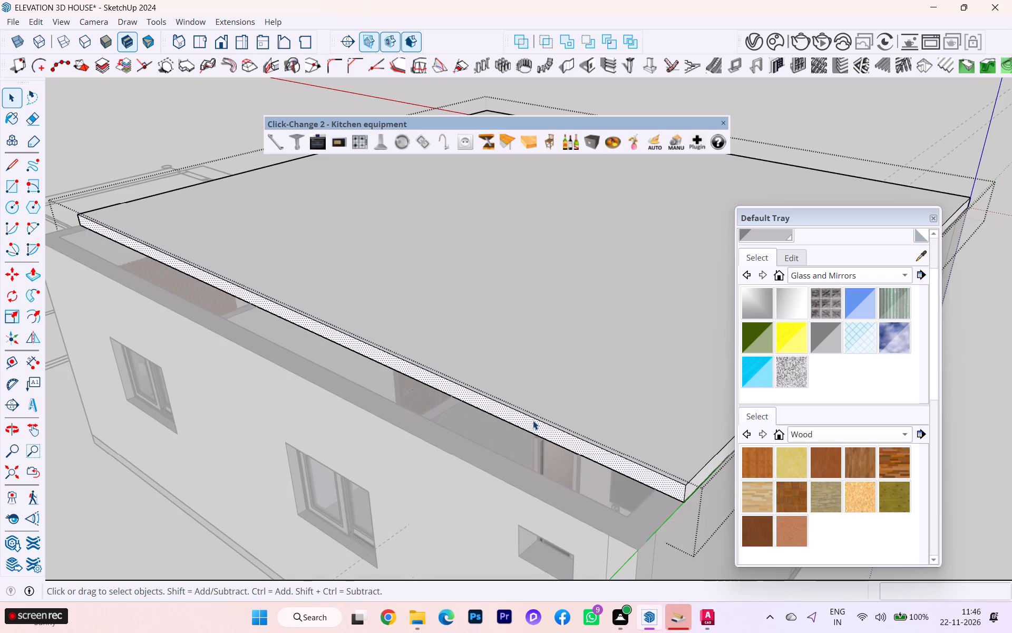
pyautogui.press('p')
pyautogui.click(533, 420)
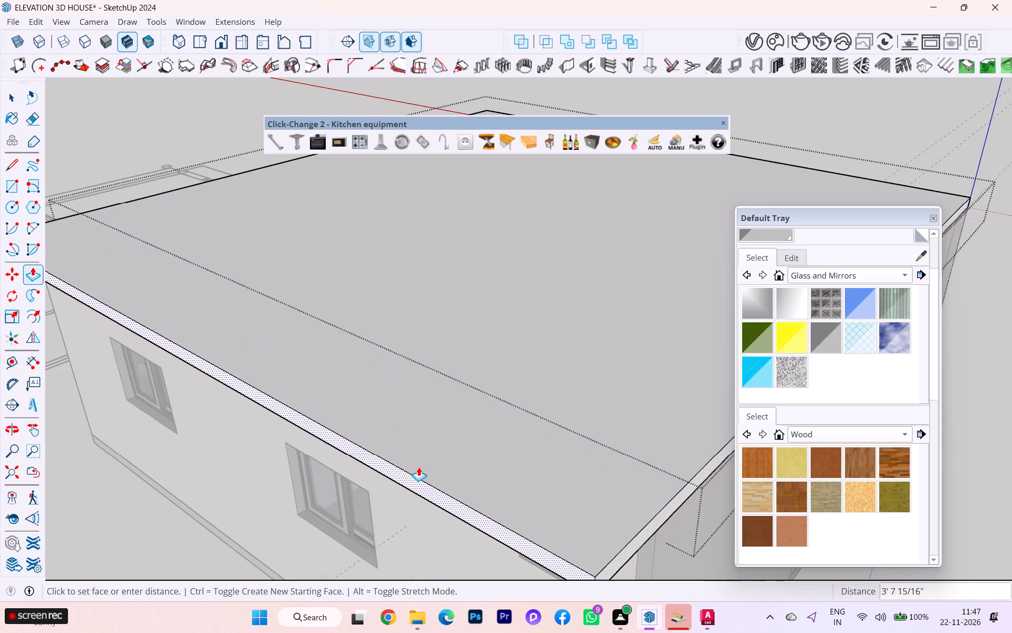
pyautogui.click(487, 397)
pyautogui.click(461, 418)
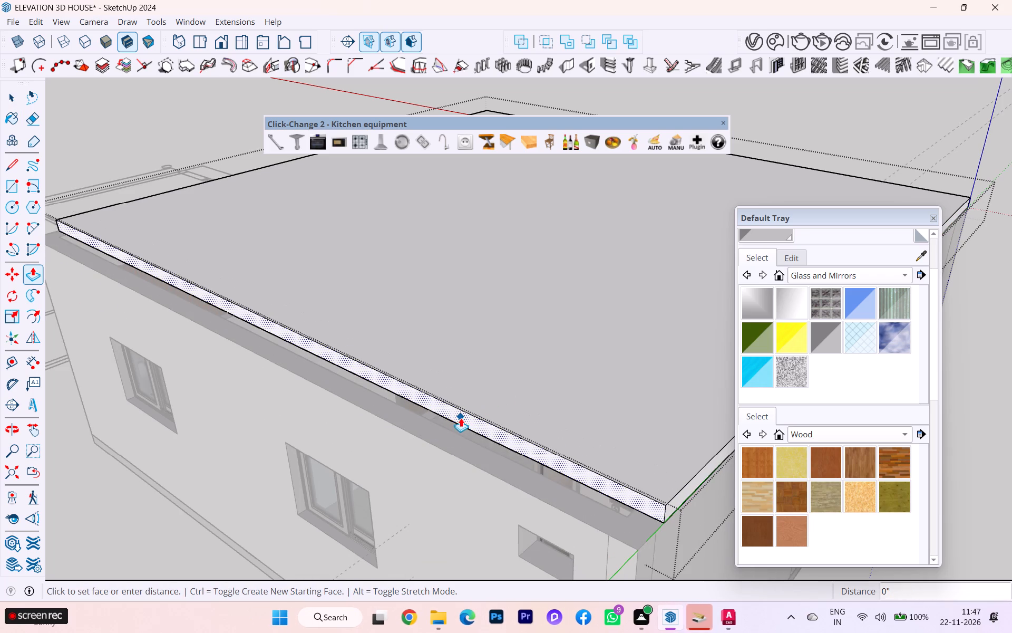
pyautogui.moveTo(435, 428); pyautogui.dragTo(461, 368, button='middle')
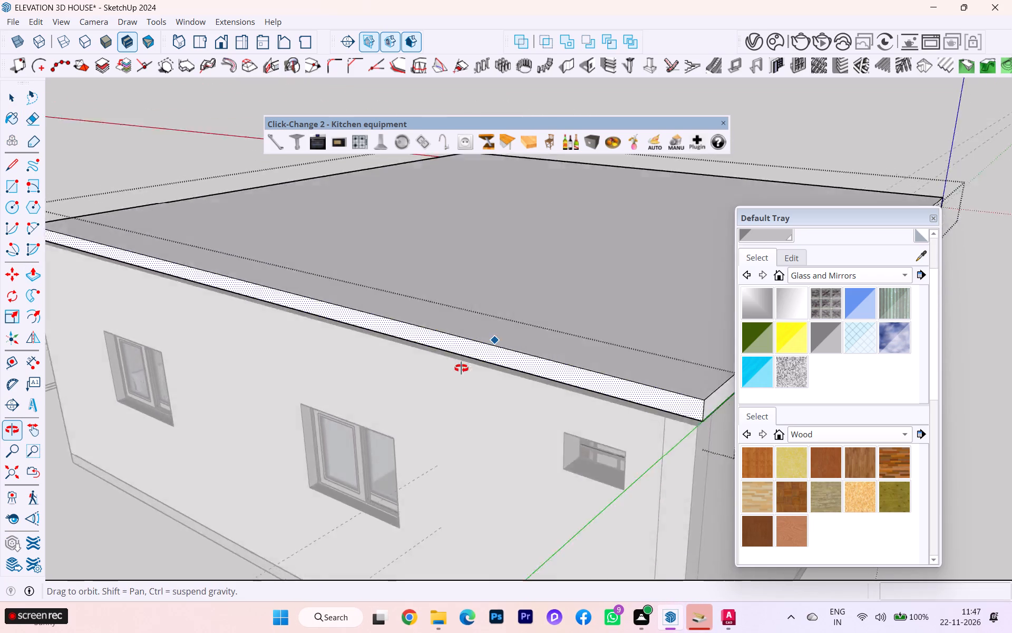
pyautogui.moveTo(461, 368); pyautogui.dragTo(468, 327, button='middle')
pyautogui.scroll(1, 468, 327)
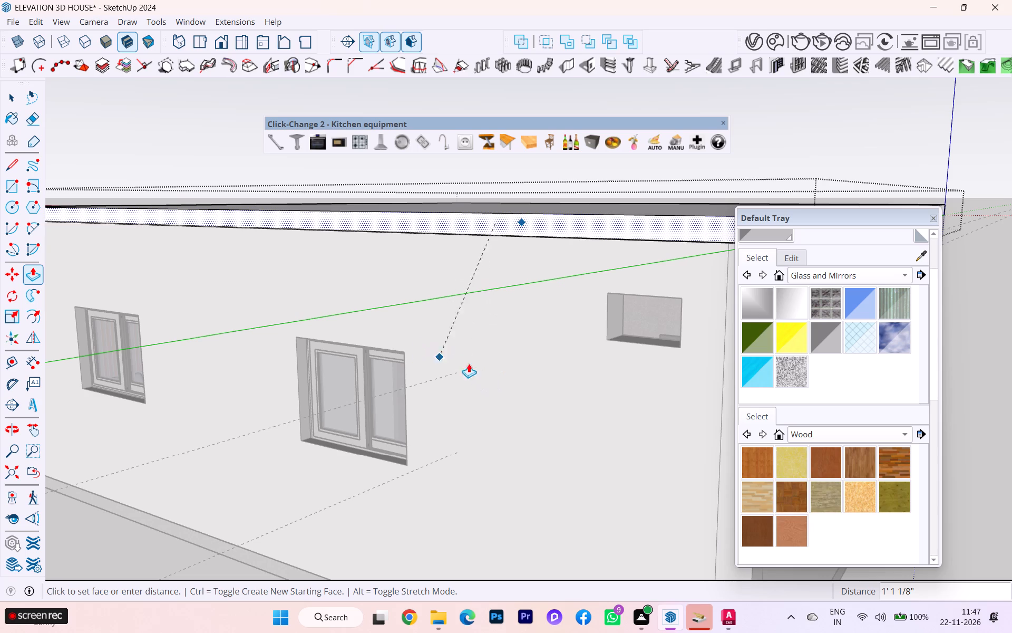
pyautogui.click(476, 366)
# Check the roof slab's edges on the other sides of the house and leave the slab group.
pyautogui.scroll(-1, 527, 353)
pyautogui.moveTo(519, 376); pyautogui.dragTo(470, 436, button='middle')
pyautogui.scroll(-5, 479, 418)
pyautogui.scroll(-1, 371, 311)
pyautogui.scroll(2, 371, 311)
pyautogui.moveTo(371, 311); pyautogui.dragTo(666, 334, button='middle')
pyautogui.moveTo(316, 311); pyautogui.dragTo(647, 325, button='middle')
pyautogui.scroll(-1, 458, 294)
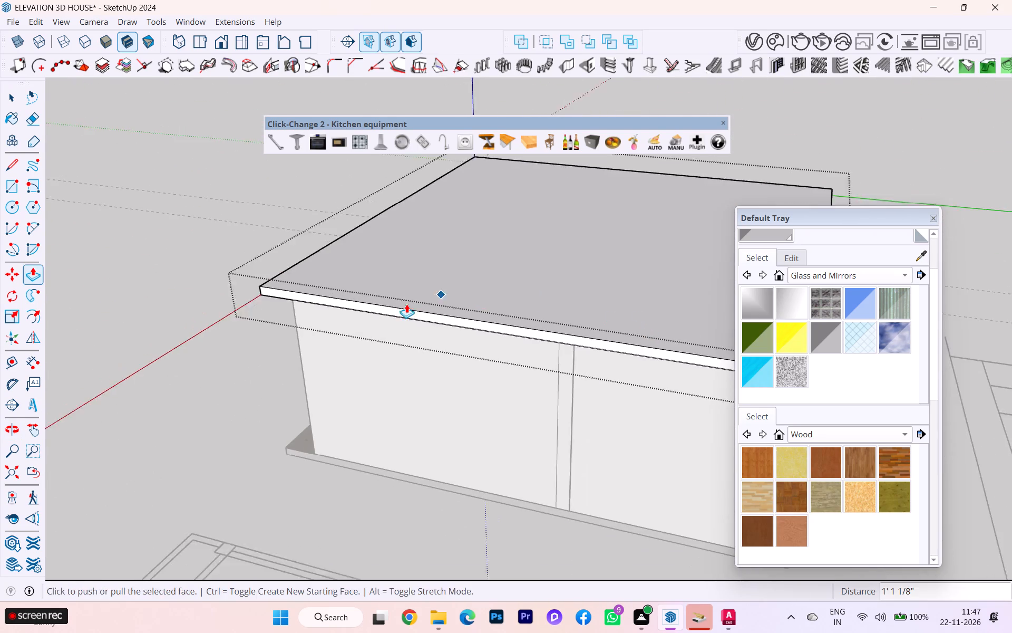
pyautogui.scroll(-1, 406, 304)
pyautogui.moveTo(402, 305); pyautogui.dragTo(707, 306, button='middle')
pyautogui.scroll(4, 488, 369)
pyautogui.scroll(-1, 535, 350)
pyautogui.moveTo(539, 349); pyautogui.dragTo(618, 314, button='middle')
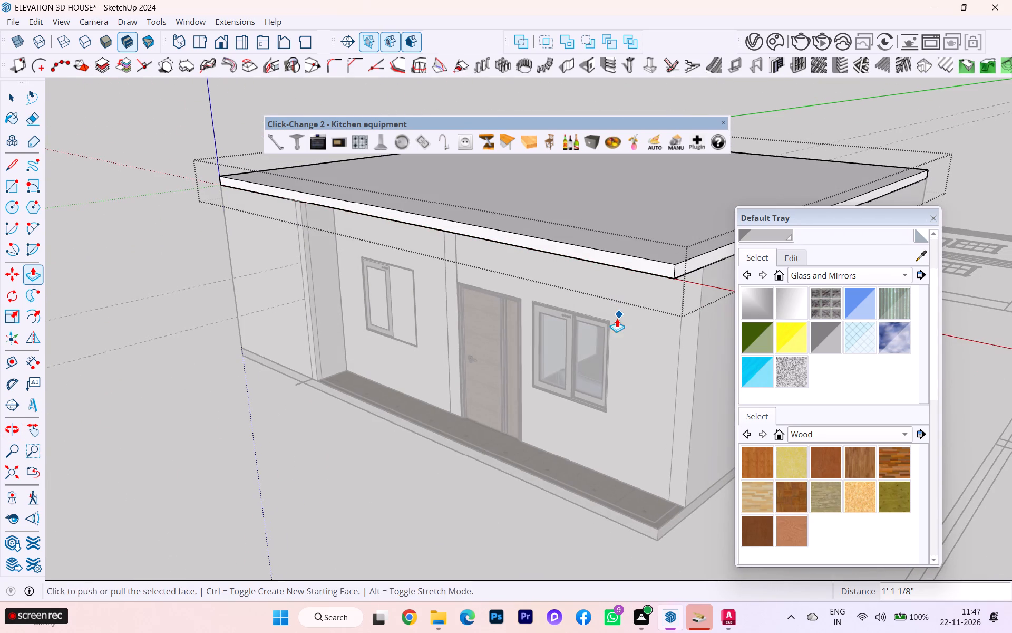
pyautogui.click(4, 99)
pyautogui.click(143, 242)
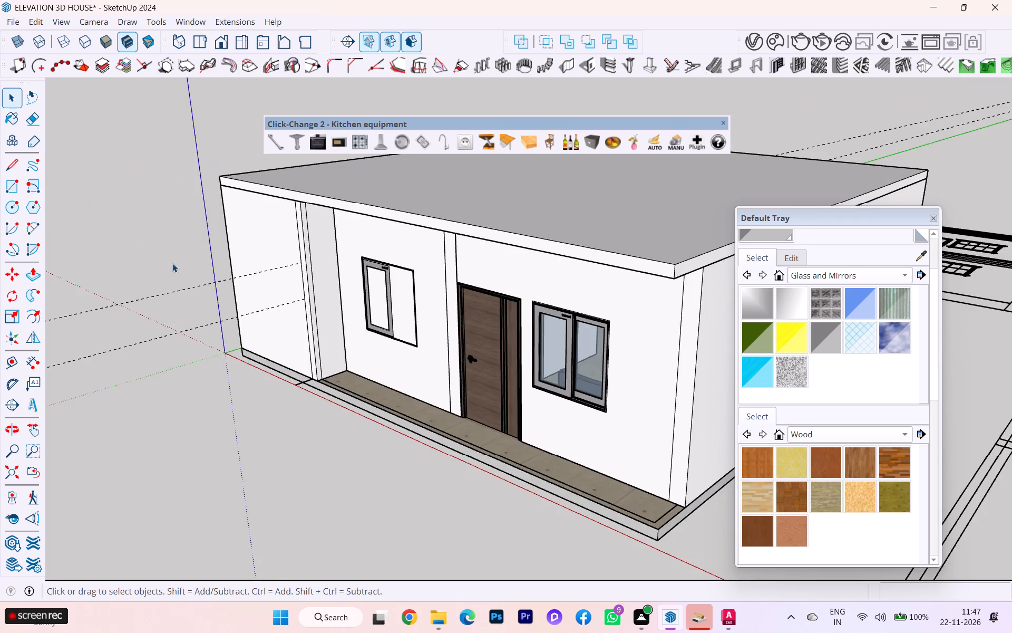
# Hide the roof slab group to expose the rooms from above.
pyautogui.moveTo(176, 266); pyautogui.dragTo(351, 371, button='middle')
pyautogui.scroll(3, 497, 362)
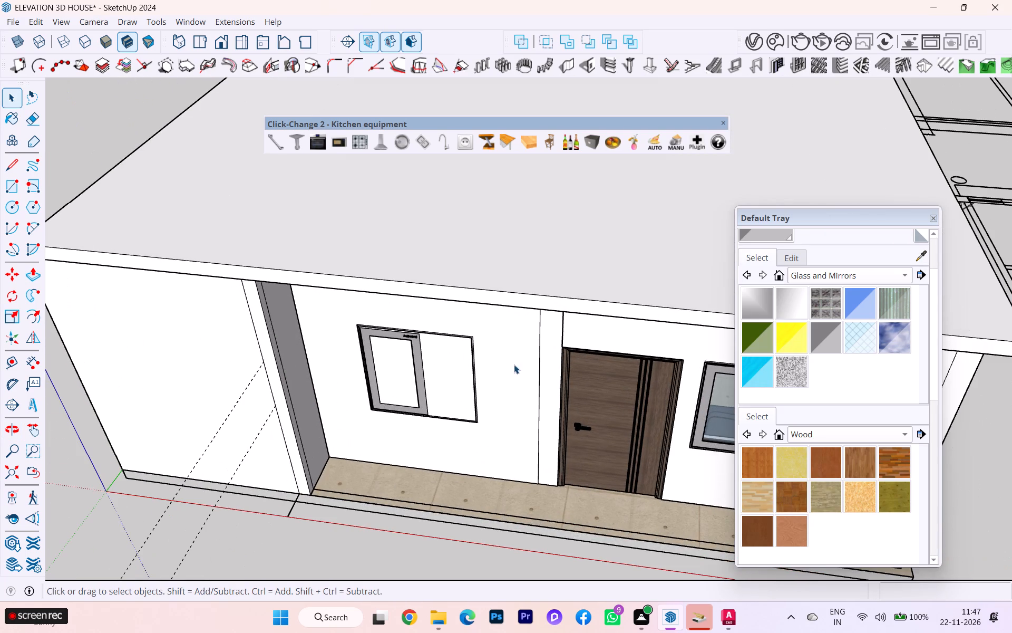
pyautogui.click(441, 374)
pyautogui.click(514, 293)
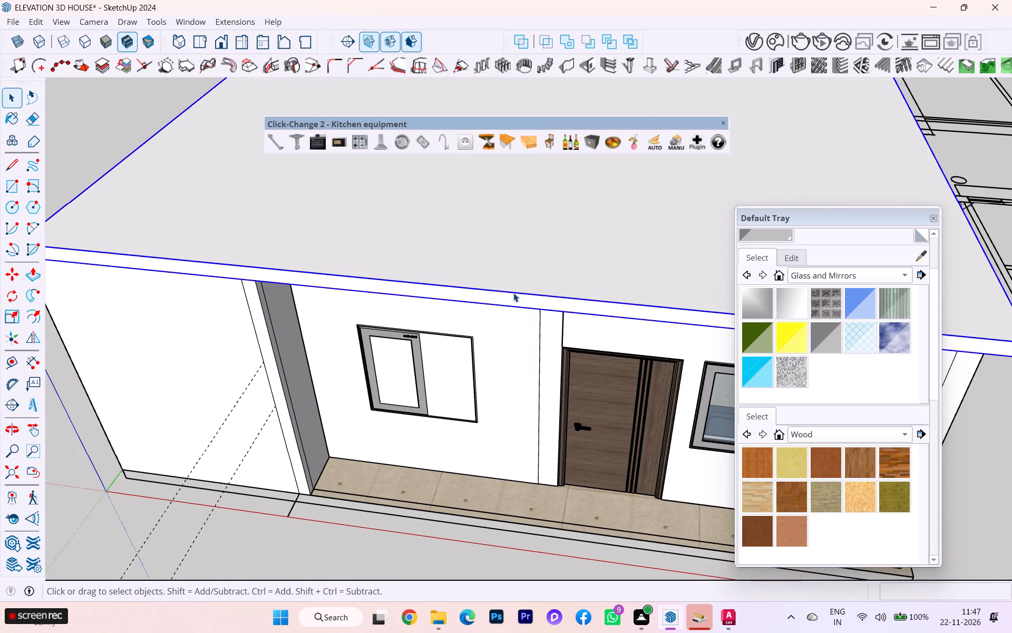
pyautogui.rightClick(513, 293)
pyautogui.click(559, 38)
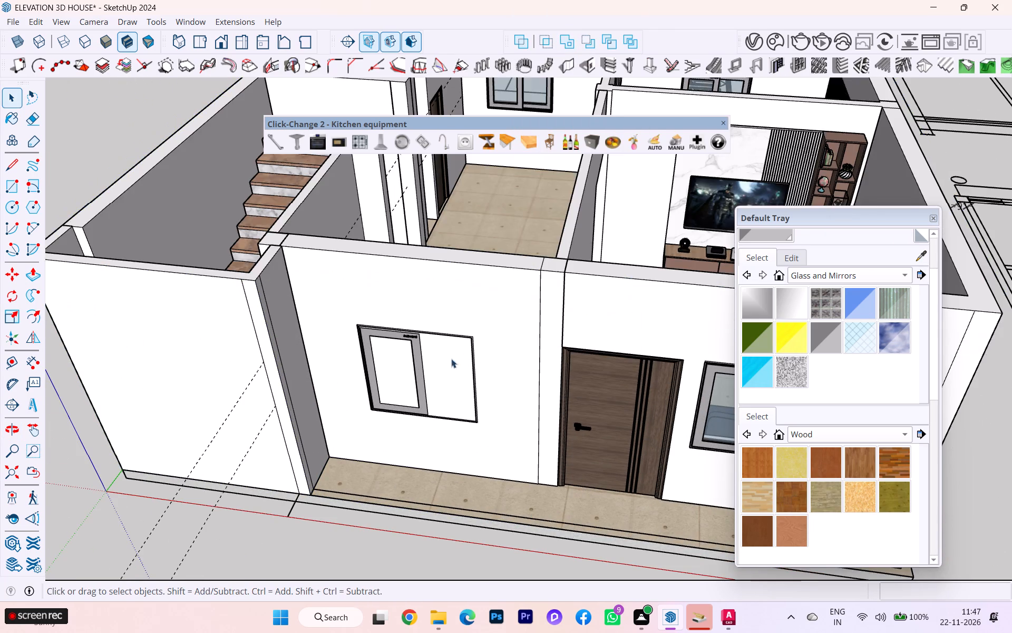
# Open the kitchen wall group behind the hob to inspect the surface covering its window opening.
pyautogui.scroll(2, 439, 399)
pyautogui.scroll(-1, 468, 386)
pyautogui.moveTo(468, 385); pyautogui.dragTo(174, 491, button='middle')
pyautogui.moveTo(44, 332); pyautogui.dragTo(0, 338, button='middle')
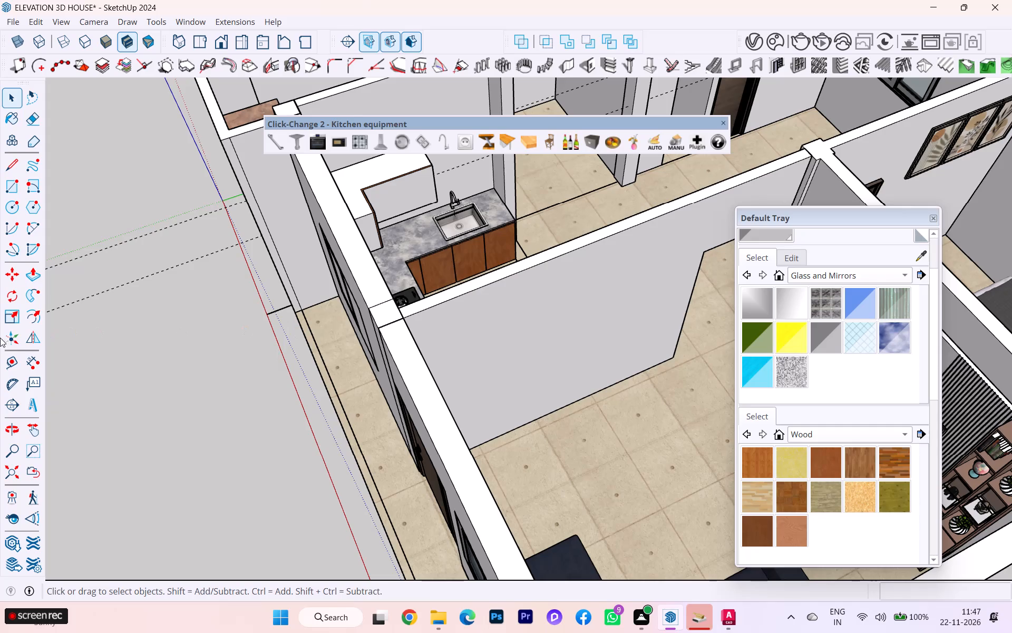
pyautogui.moveTo(0, 338); pyautogui.dragTo(1, 338, button='middle')
pyautogui.scroll(-1, 325, 330)
pyautogui.moveTo(325, 330); pyautogui.dragTo(121, 347, button='middle')
pyautogui.scroll(6, 368, 247)
pyautogui.scroll(-1, 409, 241)
pyautogui.moveTo(416, 238); pyautogui.dragTo(184, 259, button='middle')
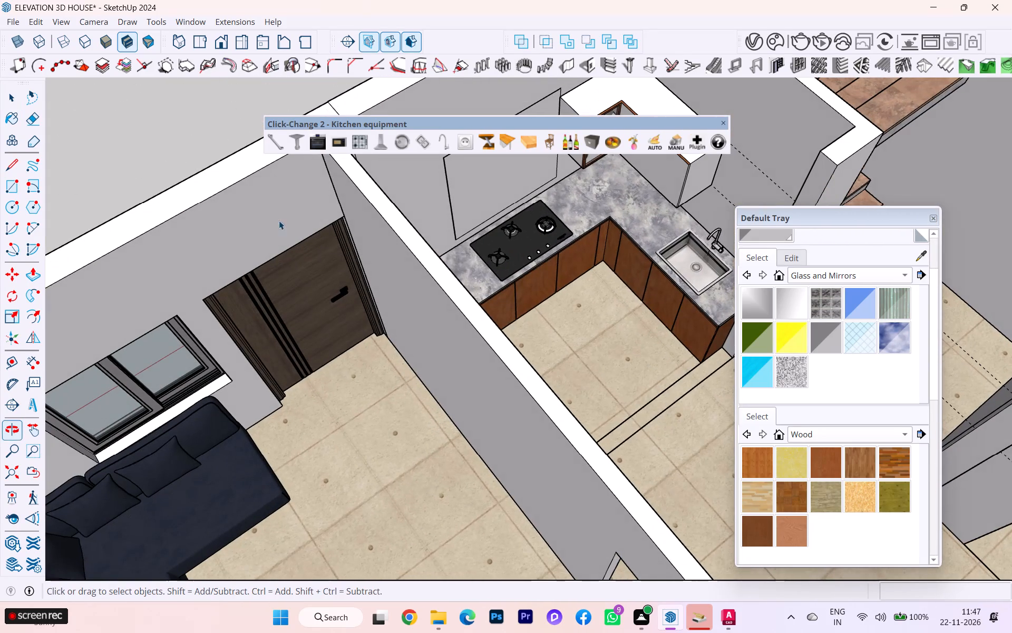
pyautogui.click(497, 196)
pyautogui.doubleClick(493, 188)
pyautogui.click(492, 187)
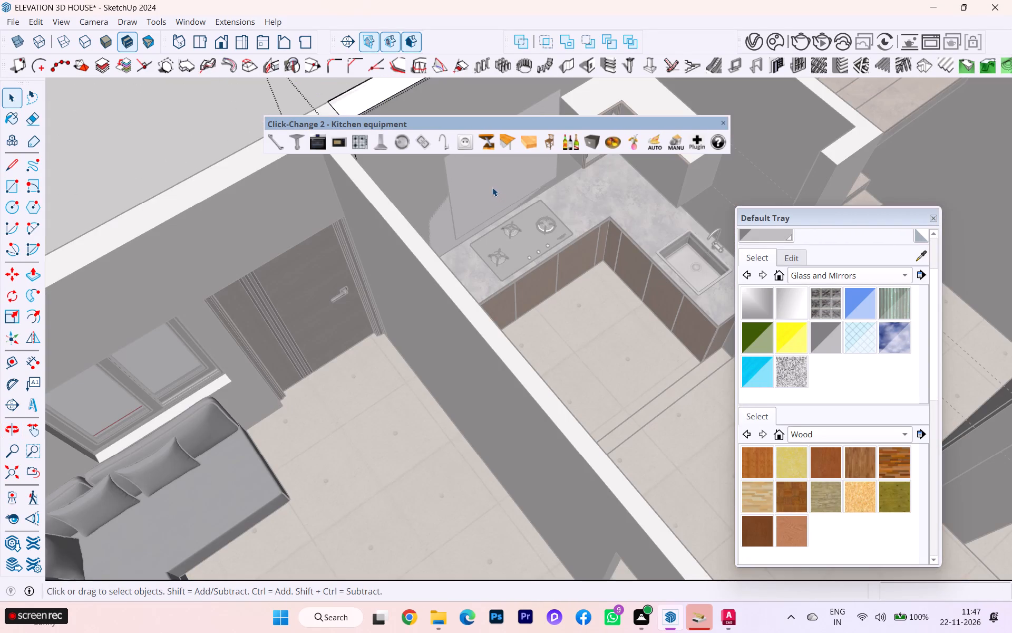
# Inspect the wall's faces around the kitchen window from outside and inside, and leave the wall group.
pyautogui.scroll(-1, 456, 189)
pyautogui.moveTo(456, 190); pyautogui.dragTo(880, 192, button='middle')
pyautogui.moveTo(259, 271); pyautogui.dragTo(647, 204, button='middle')
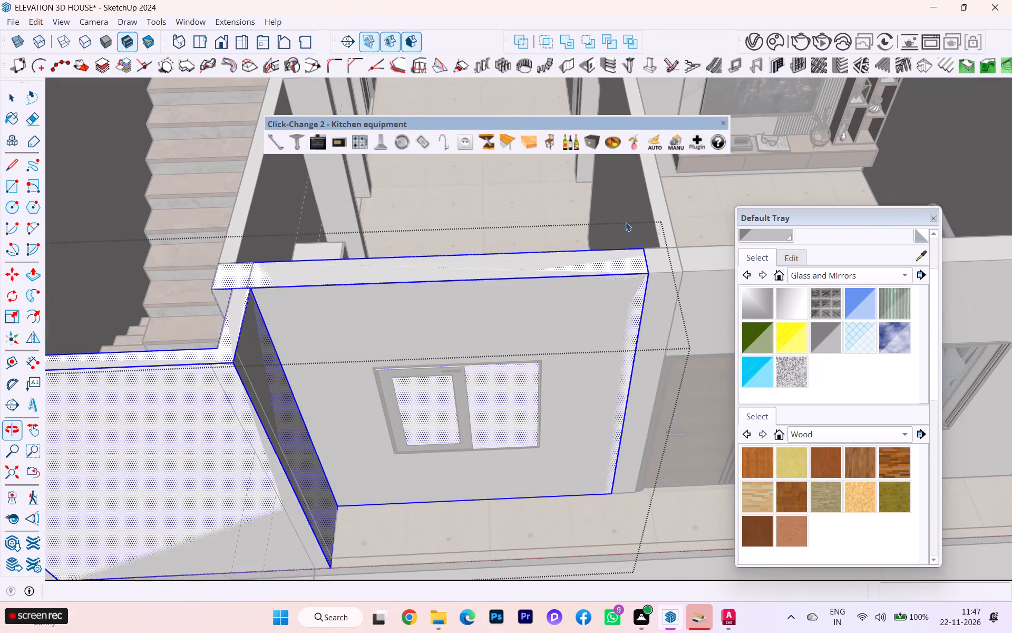
pyautogui.click(422, 401)
pyautogui.click(427, 400)
pyautogui.click(466, 401)
pyautogui.scroll(-2, 484, 359)
pyautogui.moveTo(473, 356); pyautogui.dragTo(157, 408, button='middle')
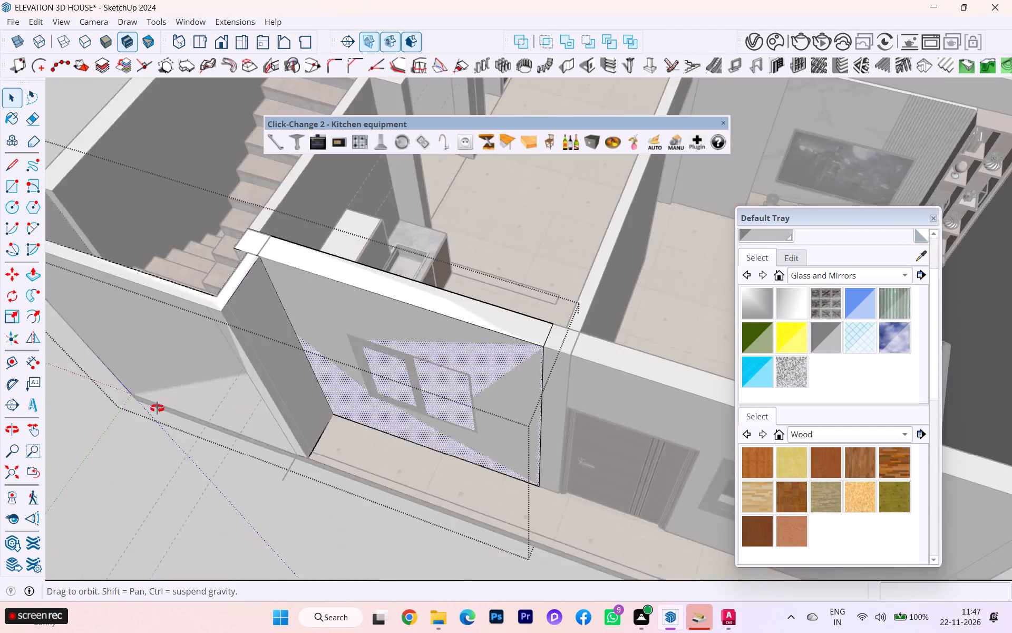
pyautogui.moveTo(157, 408); pyautogui.dragTo(0, 410, button='middle')
pyautogui.scroll(-1, 444, 248)
pyautogui.moveTo(444, 248); pyautogui.dragTo(85, 233, button='middle')
pyautogui.scroll(3, 388, 199)
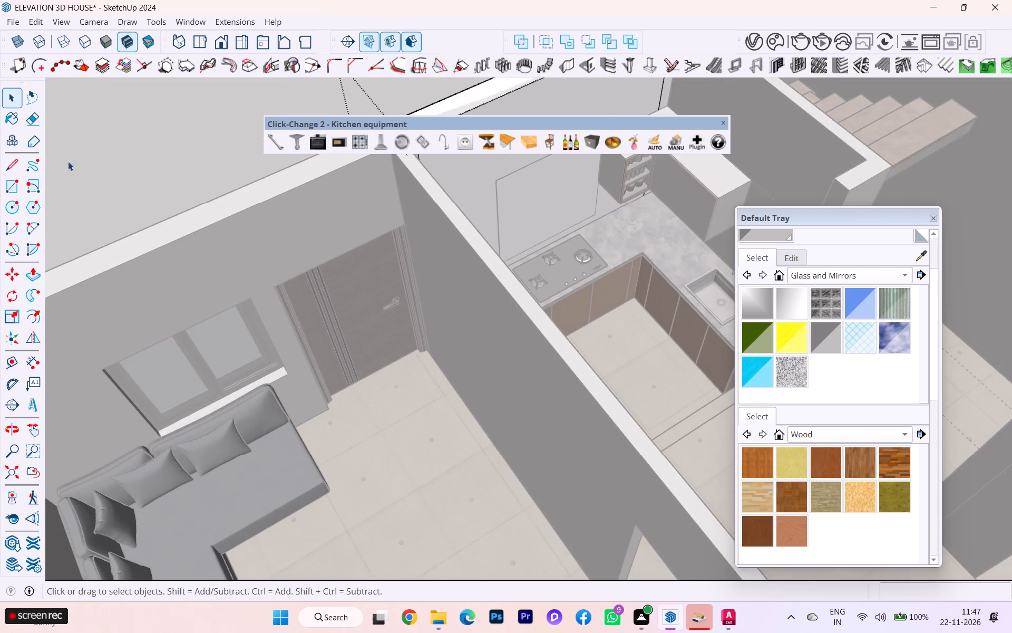
pyautogui.click(45, 160)
pyautogui.click(137, 142)
# Open the kitchen wall group behind the hob, delete the overlapping face across the window on its outer side, and leave the group.
pyautogui.scroll(1, 490, 224)
pyautogui.click(519, 209)
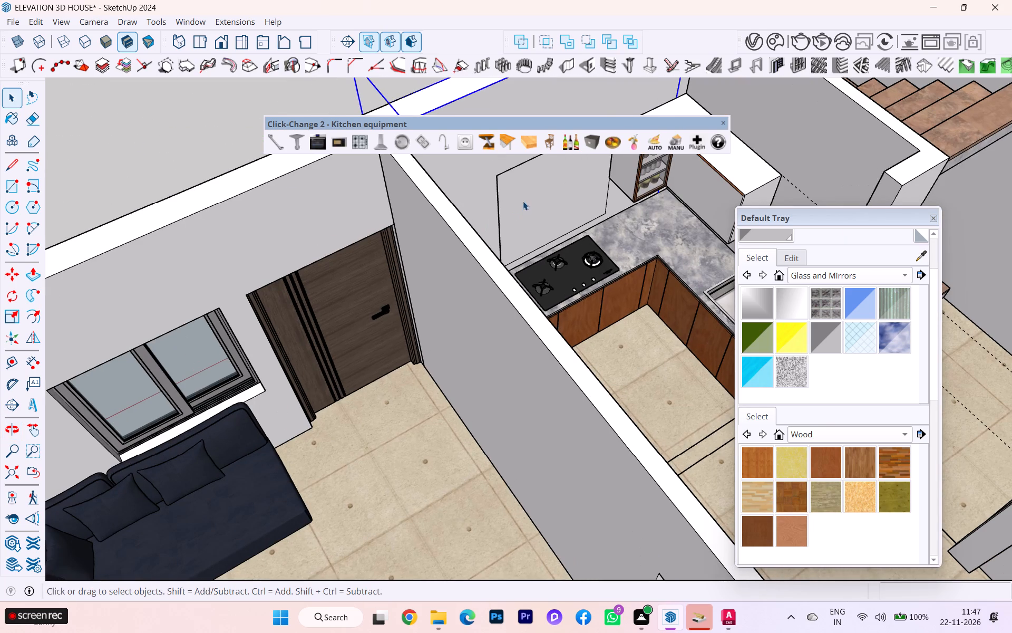
pyautogui.click(538, 200)
pyautogui.moveTo(560, 197); pyautogui.dragTo(577, 232, button='middle')
pyautogui.doubleClick(547, 201)
pyautogui.click(527, 186)
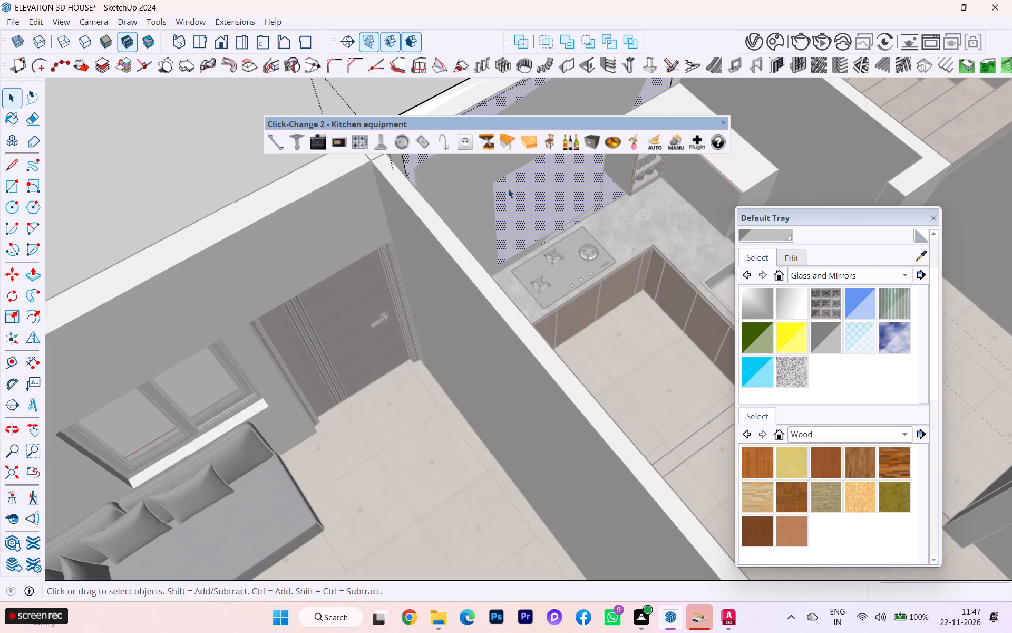
pyautogui.scroll(-4, 497, 225)
pyautogui.moveTo(374, 262); pyautogui.dragTo(921, 204, button='middle')
pyautogui.scroll(-1, 445, 303)
pyautogui.moveTo(445, 304); pyautogui.dragTo(790, 247, button='middle')
pyautogui.click(511, 363)
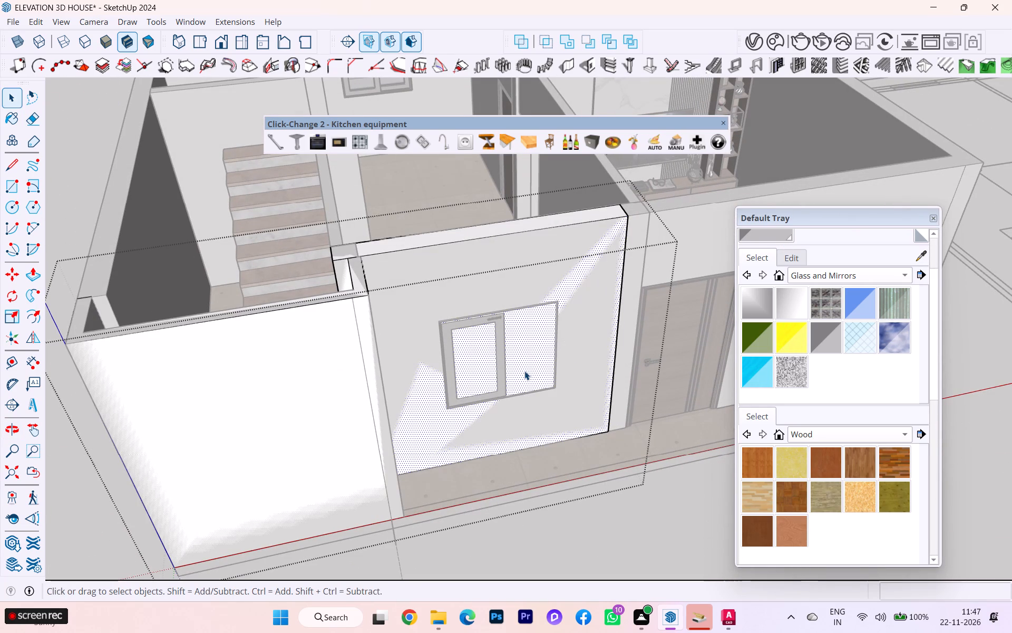
pyautogui.press('Delete')
pyautogui.scroll(-3, 527, 358)
pyautogui.click(565, 473)
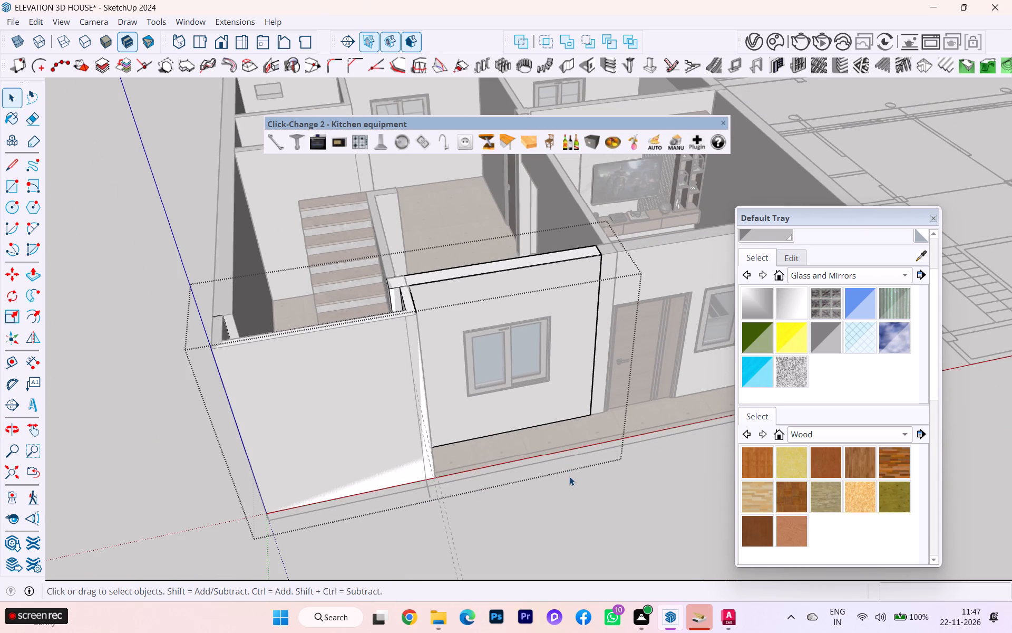
pyautogui.click(485, 540)
# Compare the kitchen window seen from outside with the covered opening behind the hob inside.
pyautogui.scroll(2, 510, 349)
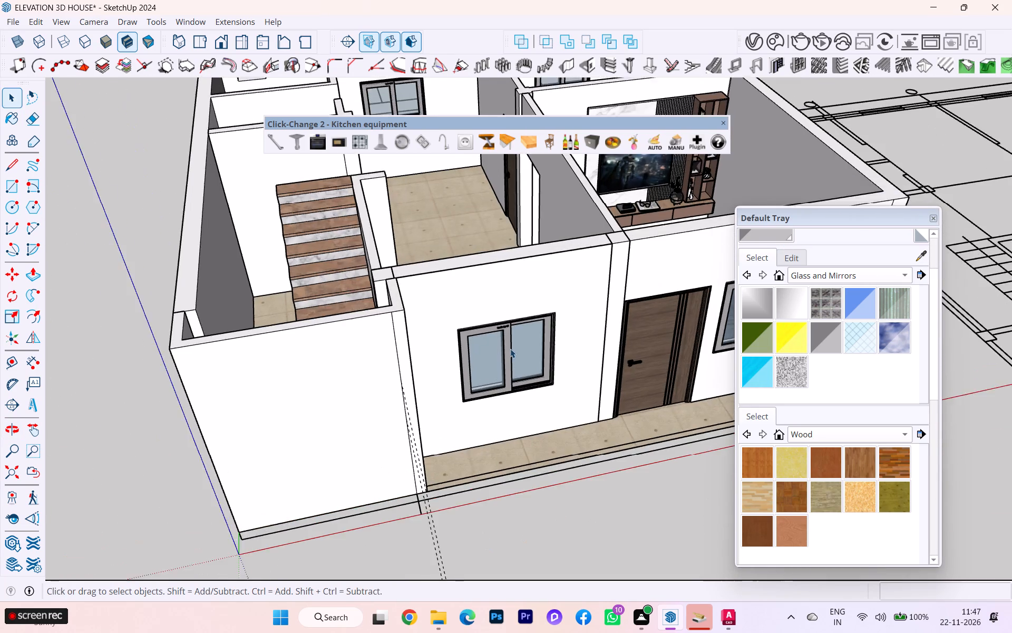
pyautogui.scroll(-1, 395, 348)
pyautogui.moveTo(395, 348); pyautogui.dragTo(600, 387, button='middle')
pyautogui.scroll(-1, 205, 325)
pyautogui.moveTo(202, 326); pyautogui.dragTo(385, 304, button='middle')
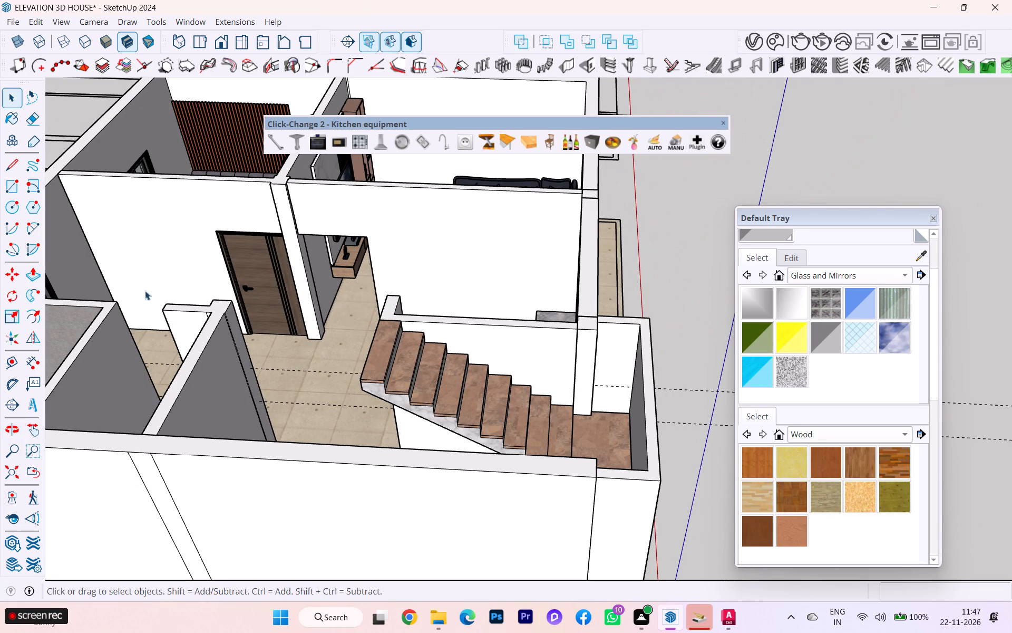
pyautogui.scroll(-2, 0, 287)
pyautogui.scroll(1, 1, 287)
pyautogui.scroll(-3, 1, 289)
pyautogui.scroll(-3, 91, 302)
pyautogui.scroll(1, 92, 302)
pyautogui.scroll(-2, 92, 302)
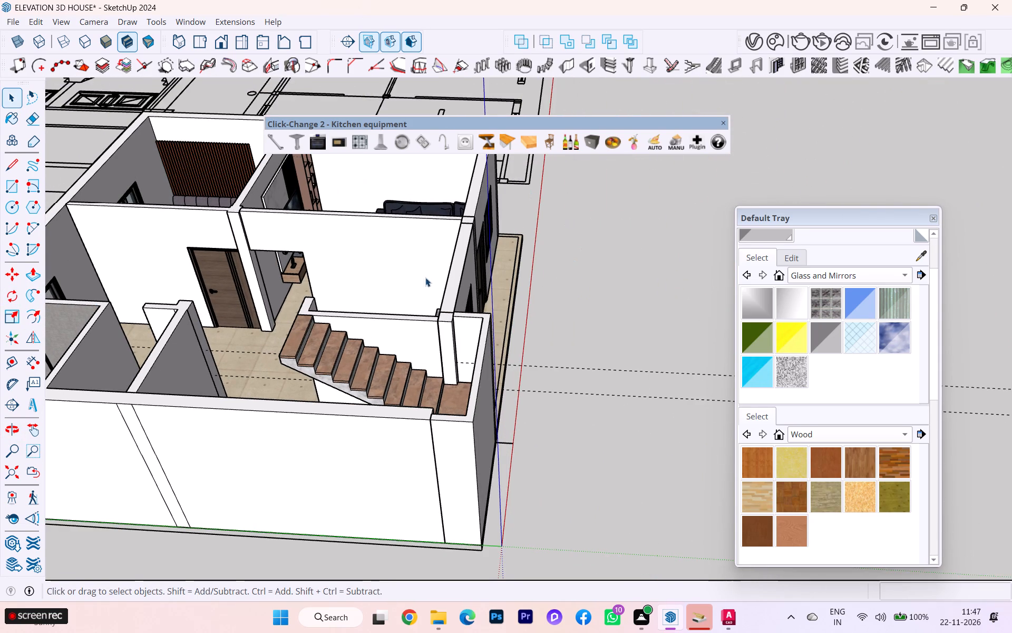
pyautogui.scroll(1, 420, 295)
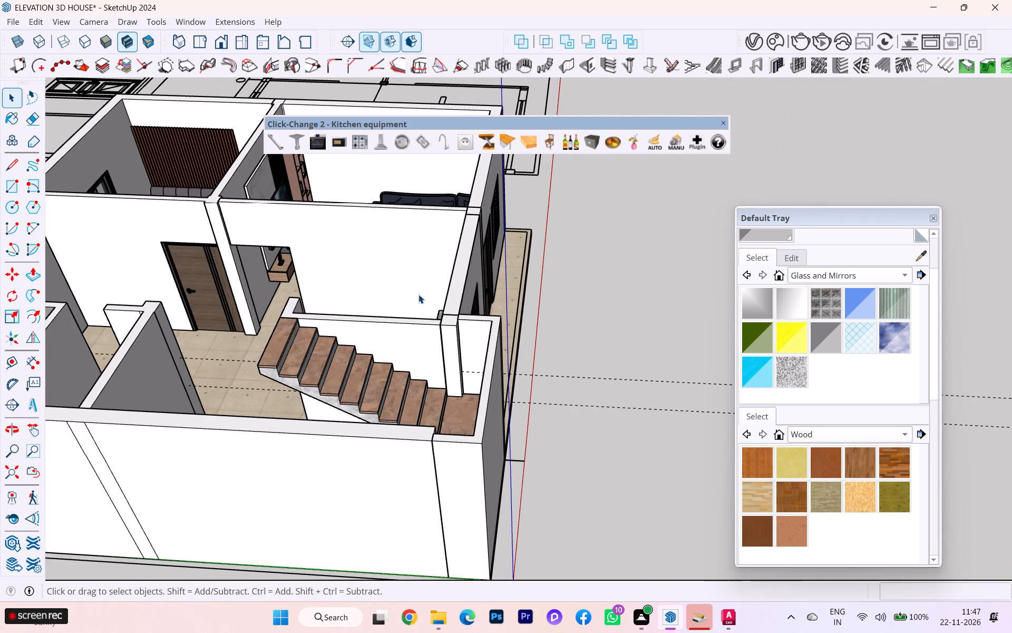
pyautogui.scroll(-1, 407, 301)
pyautogui.moveTo(451, 318); pyautogui.dragTo(825, 311, button='middle')
pyautogui.scroll(-2, 580, 372)
pyautogui.scroll(2, 580, 372)
pyautogui.click(524, 353)
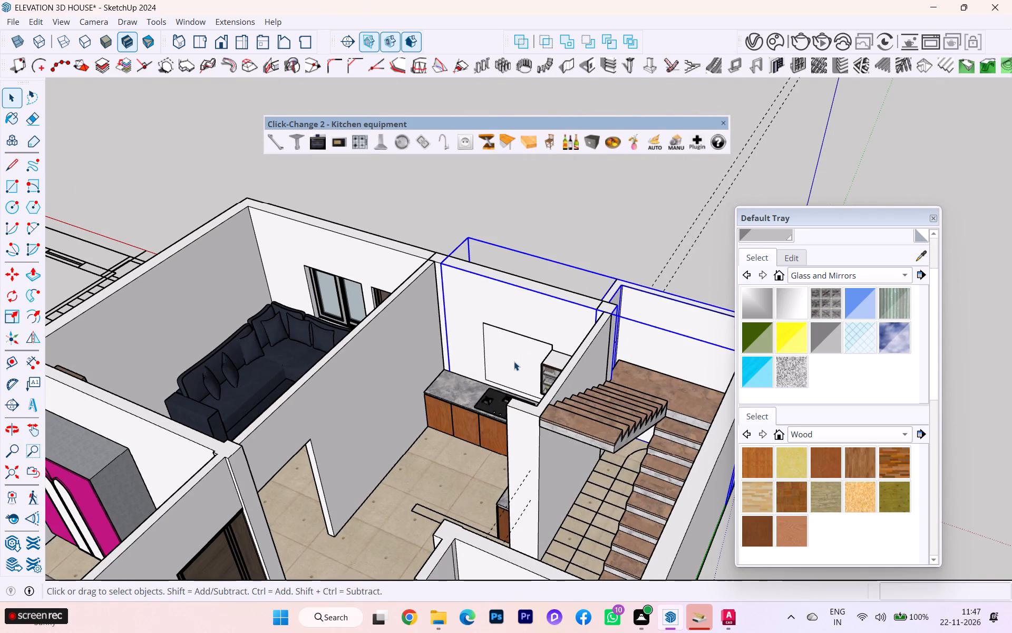
pyautogui.click(513, 362)
pyautogui.click(508, 363)
pyautogui.scroll(-7, 513, 340)
pyautogui.scroll(1, 502, 337)
pyautogui.scroll(-1, 502, 337)
pyautogui.scroll(2, 502, 337)
pyautogui.scroll(-1, 502, 337)
pyautogui.scroll(2, 502, 337)
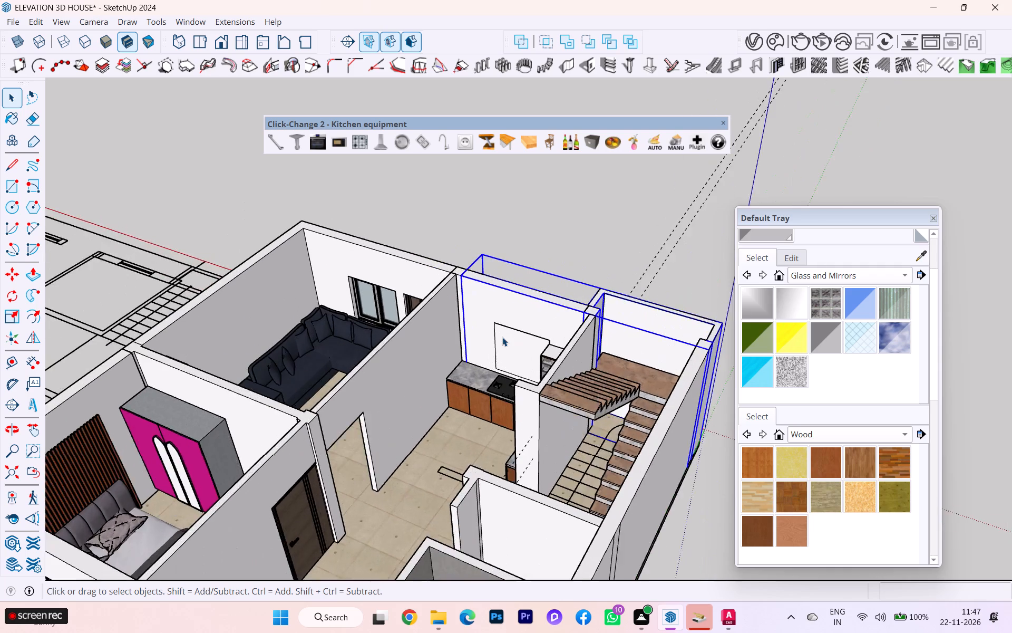
pyautogui.scroll(2, 502, 337)
pyautogui.scroll(-1, 509, 359)
pyautogui.scroll(1, 510, 359)
pyautogui.scroll(-1, 510, 359)
pyautogui.scroll(1, 510, 359)
pyautogui.scroll(-1, 510, 359)
pyautogui.scroll(2, 510, 359)
pyautogui.scroll(-4, 509, 358)
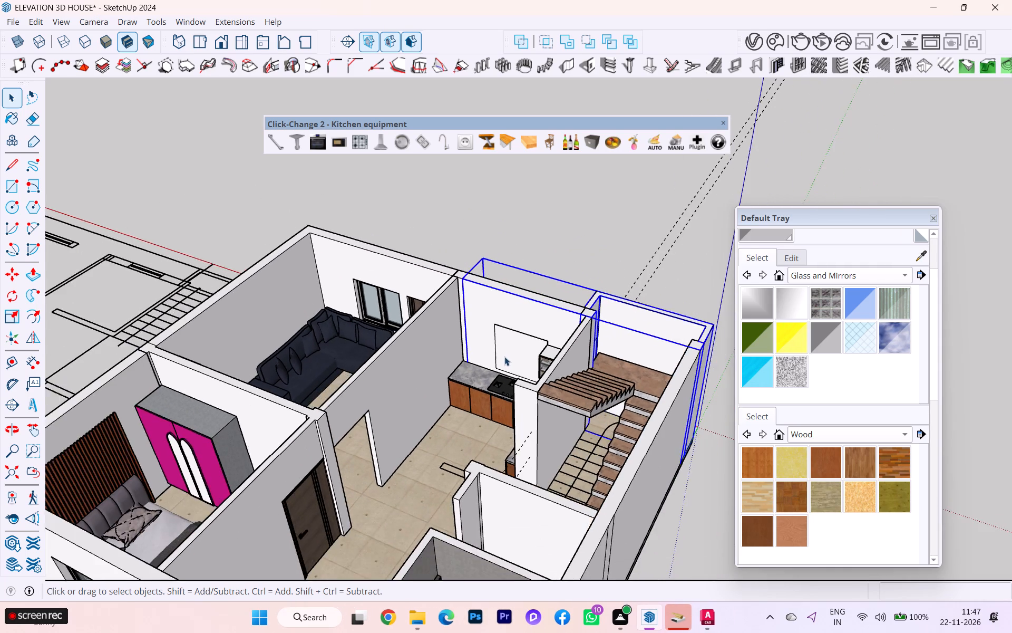
pyautogui.scroll(3, 502, 349)
# Select the wall piece behind the hob and examine its extent around the window from outside and inside.
pyautogui.click(505, 320)
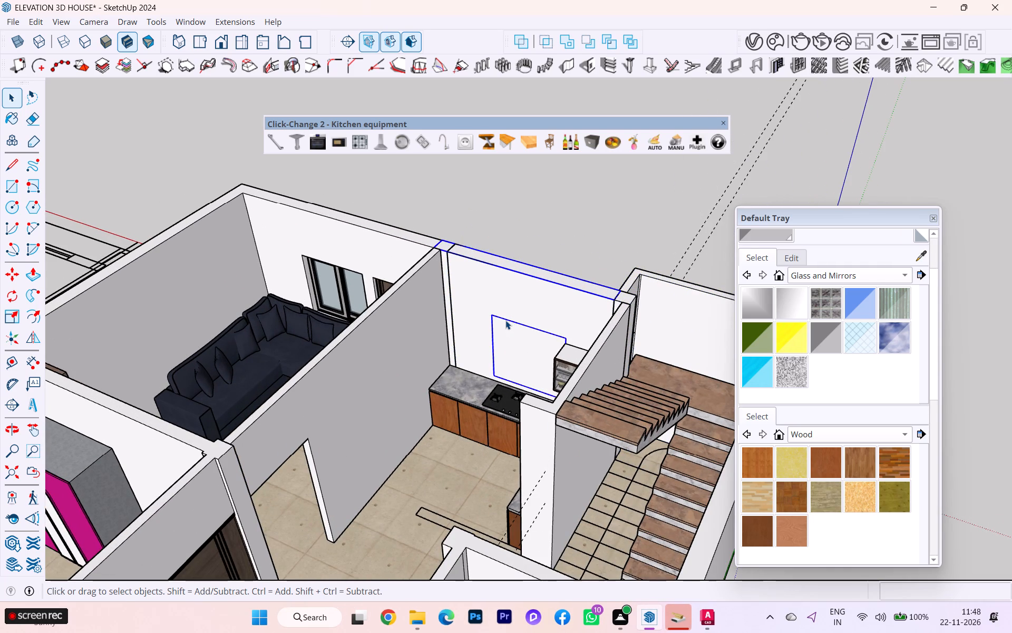
pyautogui.scroll(-3, 507, 319)
pyautogui.moveTo(434, 333); pyautogui.dragTo(5, 364, button='middle')
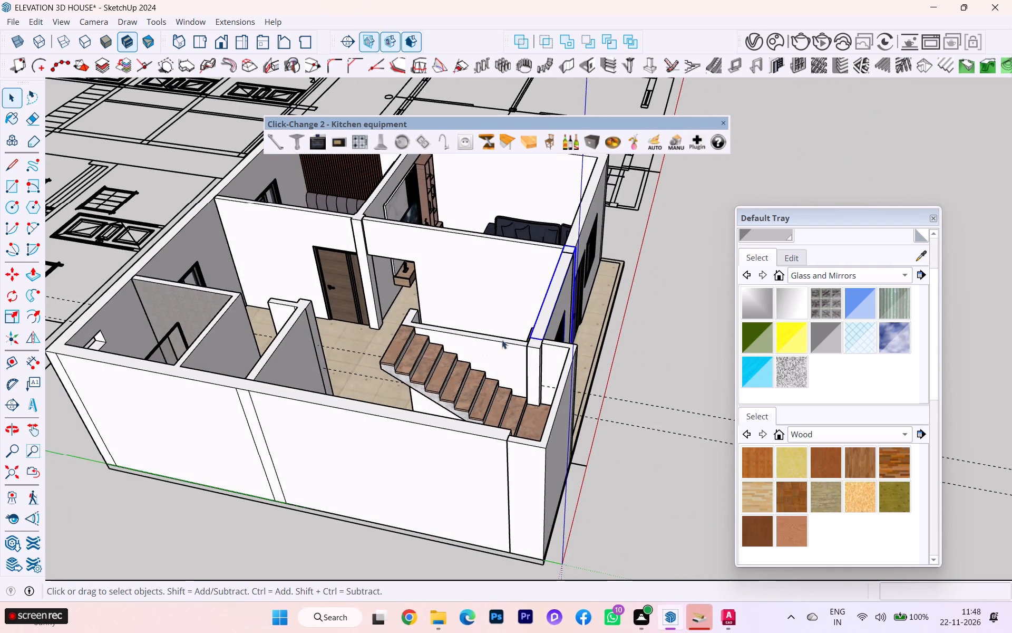
pyautogui.scroll(2, 575, 337)
pyautogui.scroll(-1, 578, 336)
pyautogui.scroll(4, 579, 335)
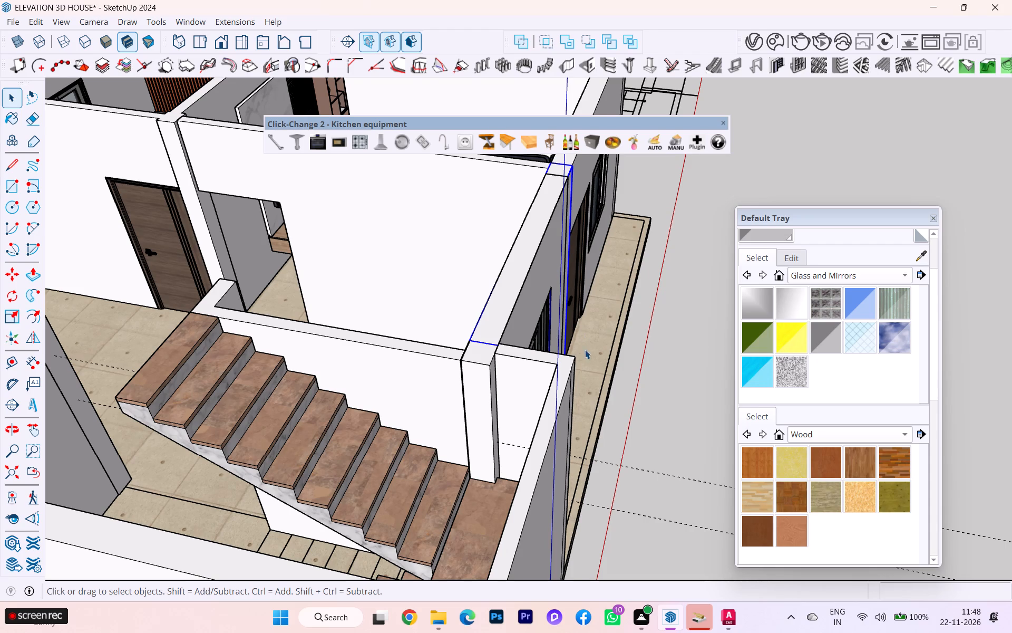
pyautogui.scroll(-2, 627, 416)
pyautogui.moveTo(570, 392); pyautogui.dragTo(258, 386, button='middle')
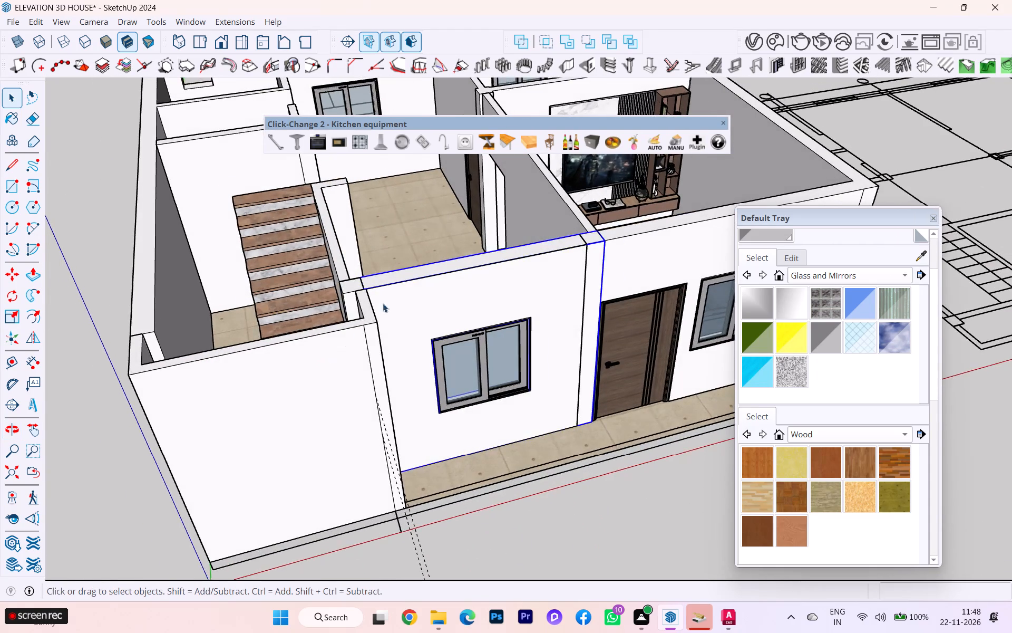
pyautogui.scroll(4, 389, 298)
pyautogui.scroll(-1, 361, 323)
pyautogui.scroll(-2, 458, 389)
pyautogui.moveTo(472, 392); pyautogui.dragTo(648, 431, button='middle')
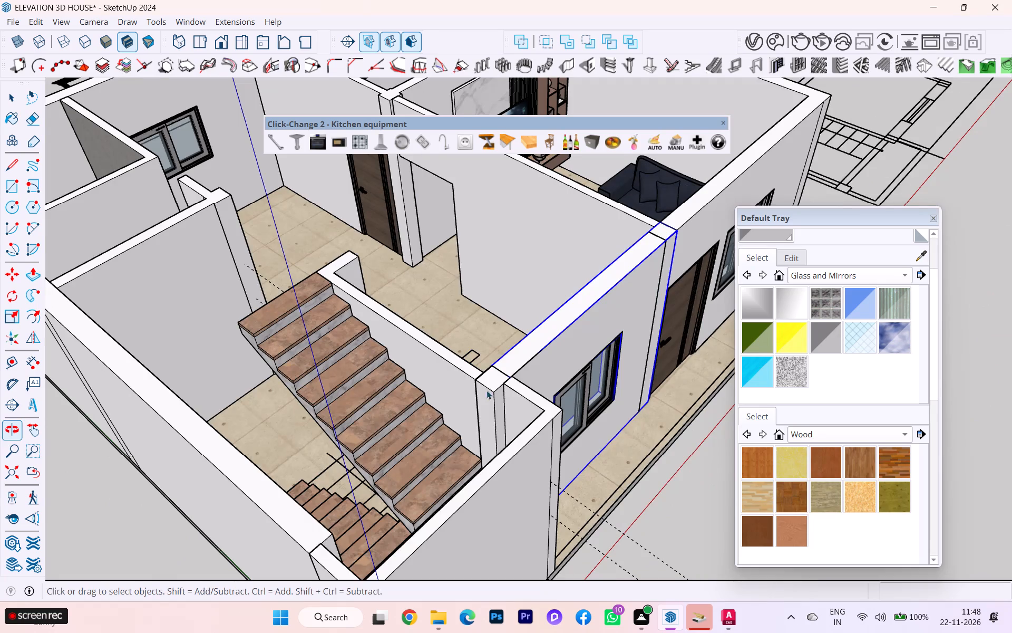
pyautogui.scroll(-1, 458, 386)
pyautogui.moveTo(476, 402); pyautogui.dragTo(703, 470, button='middle')
pyautogui.scroll(-1, 458, 396)
pyautogui.moveTo(455, 405); pyautogui.dragTo(734, 404, button='middle')
pyautogui.scroll(4, 608, 315)
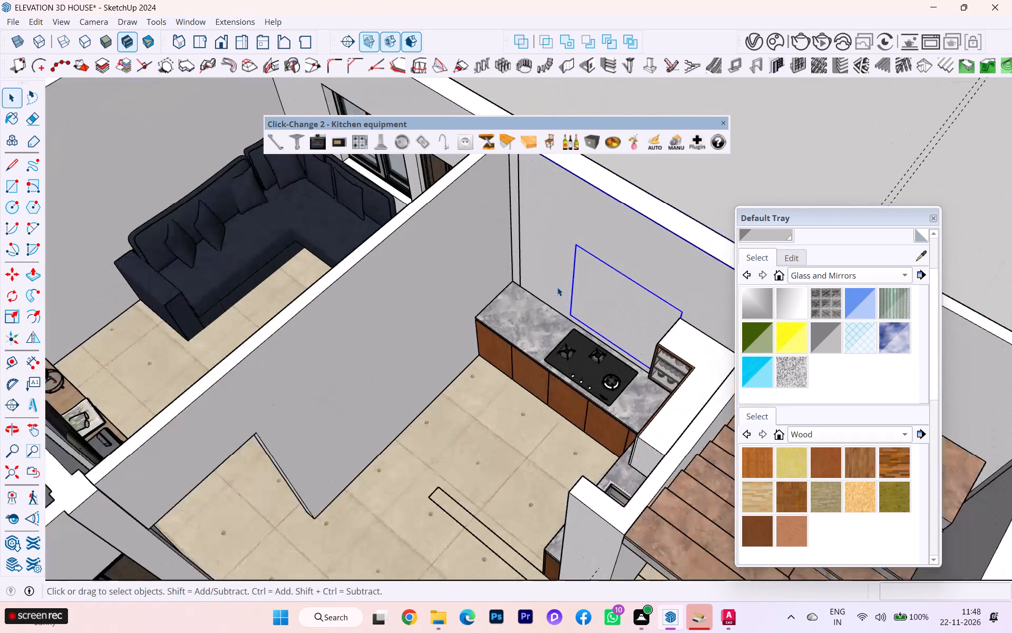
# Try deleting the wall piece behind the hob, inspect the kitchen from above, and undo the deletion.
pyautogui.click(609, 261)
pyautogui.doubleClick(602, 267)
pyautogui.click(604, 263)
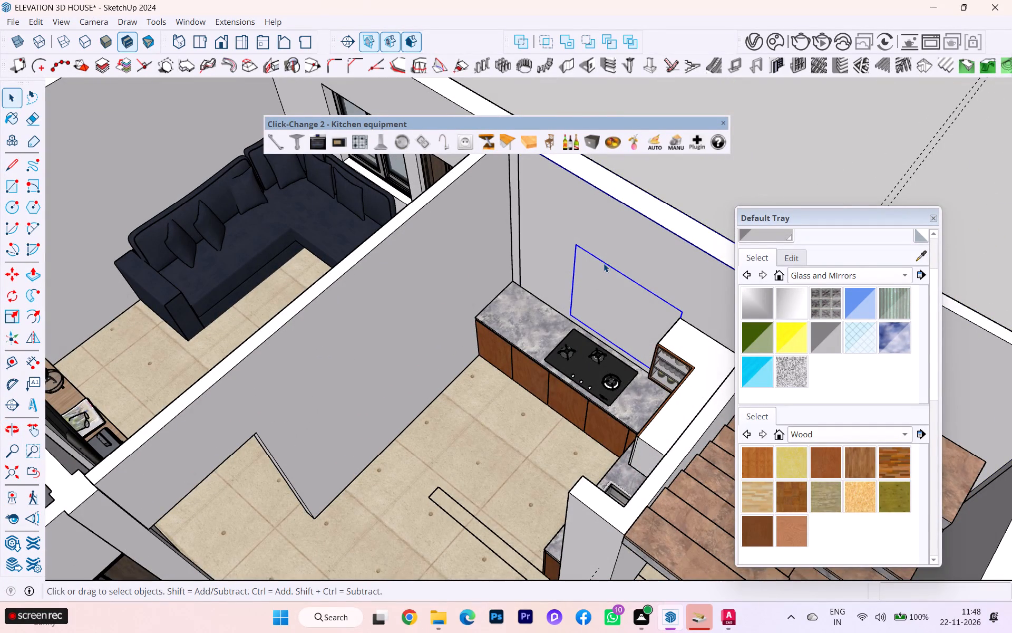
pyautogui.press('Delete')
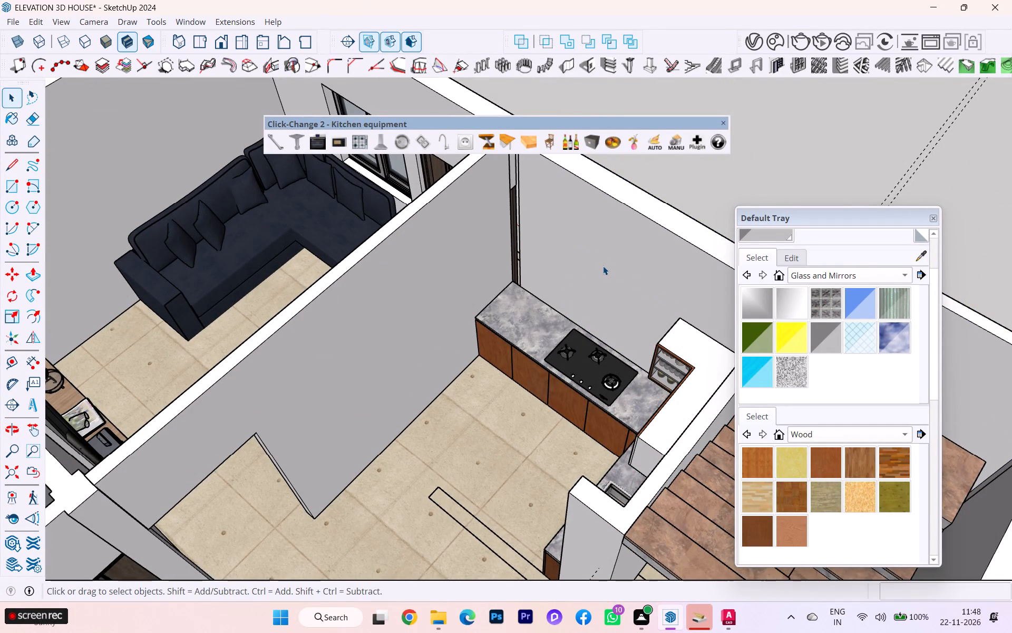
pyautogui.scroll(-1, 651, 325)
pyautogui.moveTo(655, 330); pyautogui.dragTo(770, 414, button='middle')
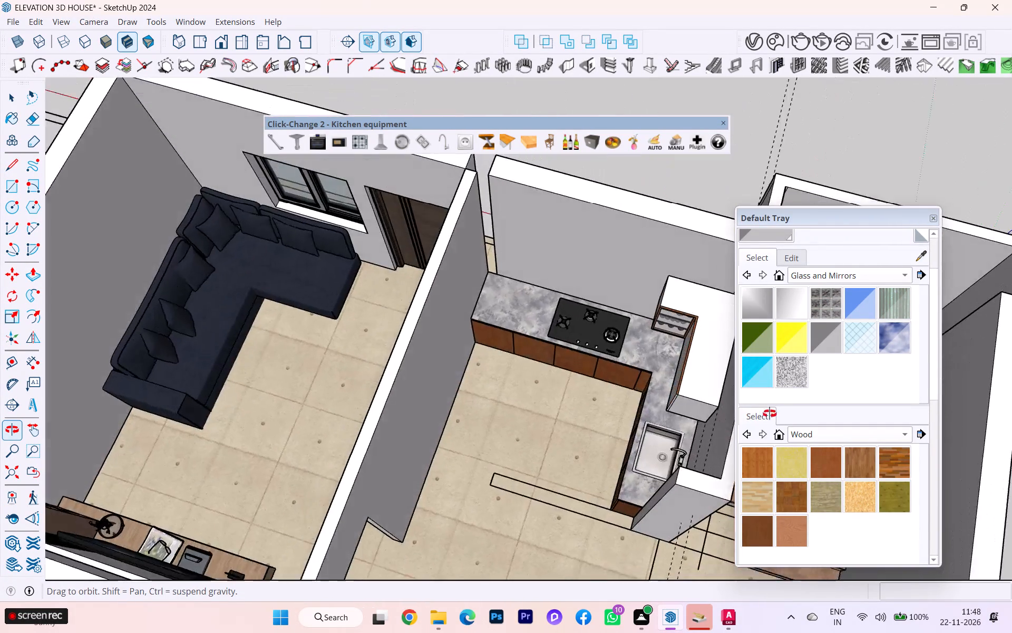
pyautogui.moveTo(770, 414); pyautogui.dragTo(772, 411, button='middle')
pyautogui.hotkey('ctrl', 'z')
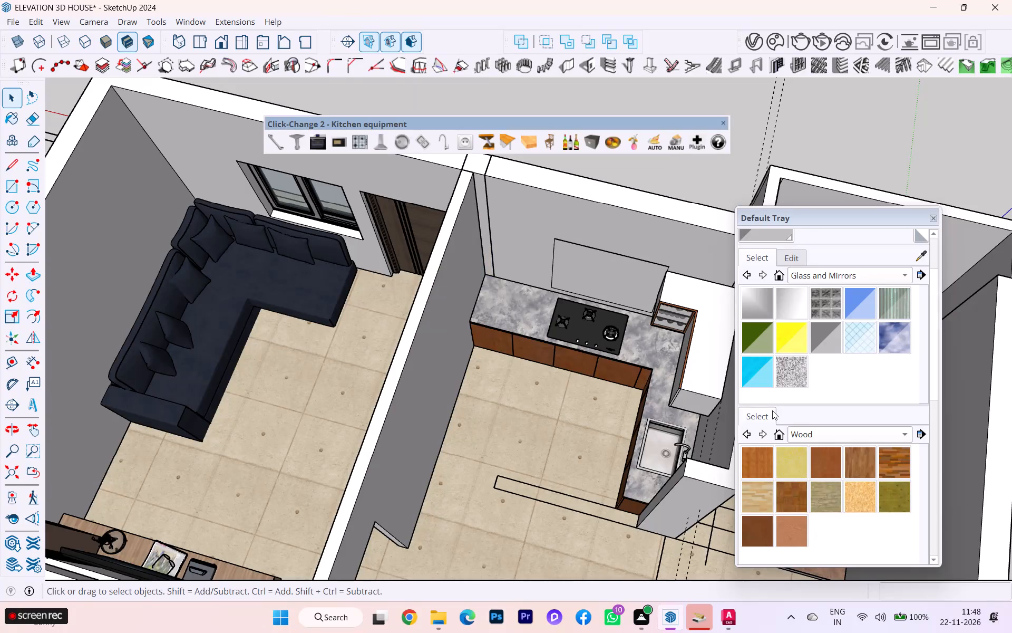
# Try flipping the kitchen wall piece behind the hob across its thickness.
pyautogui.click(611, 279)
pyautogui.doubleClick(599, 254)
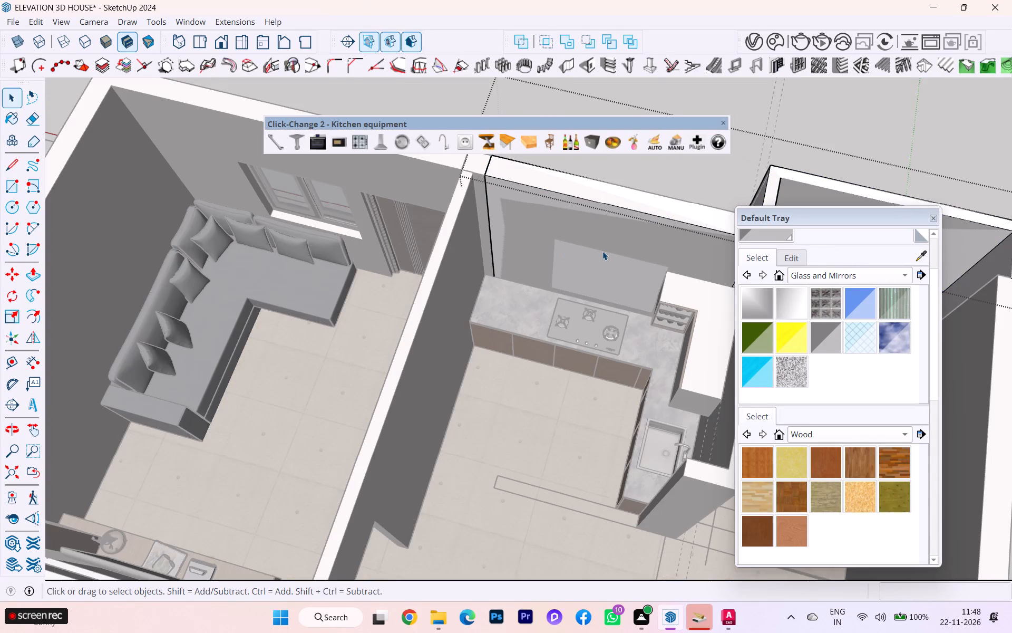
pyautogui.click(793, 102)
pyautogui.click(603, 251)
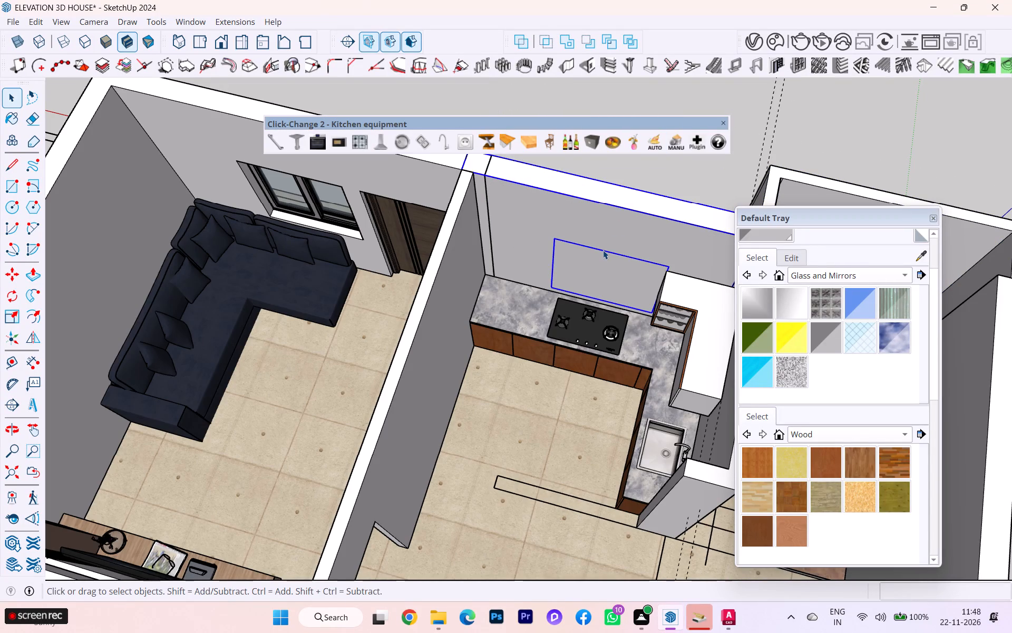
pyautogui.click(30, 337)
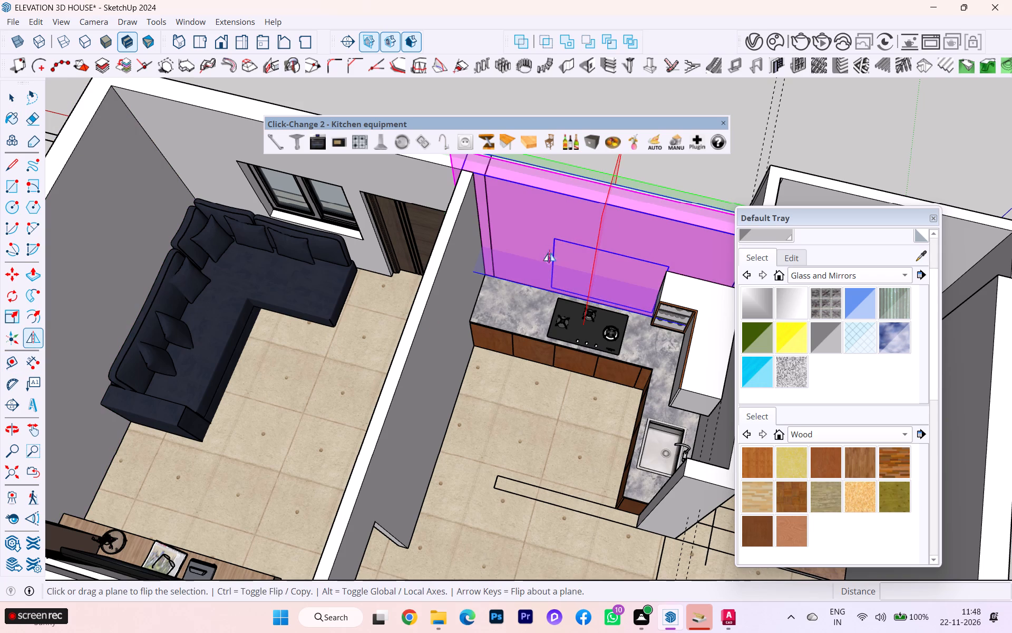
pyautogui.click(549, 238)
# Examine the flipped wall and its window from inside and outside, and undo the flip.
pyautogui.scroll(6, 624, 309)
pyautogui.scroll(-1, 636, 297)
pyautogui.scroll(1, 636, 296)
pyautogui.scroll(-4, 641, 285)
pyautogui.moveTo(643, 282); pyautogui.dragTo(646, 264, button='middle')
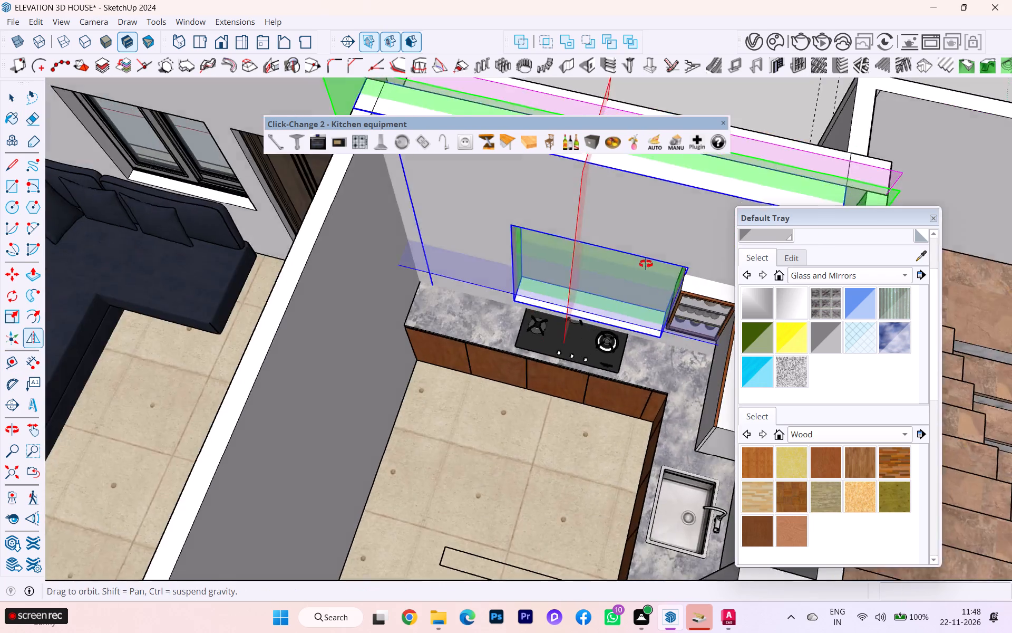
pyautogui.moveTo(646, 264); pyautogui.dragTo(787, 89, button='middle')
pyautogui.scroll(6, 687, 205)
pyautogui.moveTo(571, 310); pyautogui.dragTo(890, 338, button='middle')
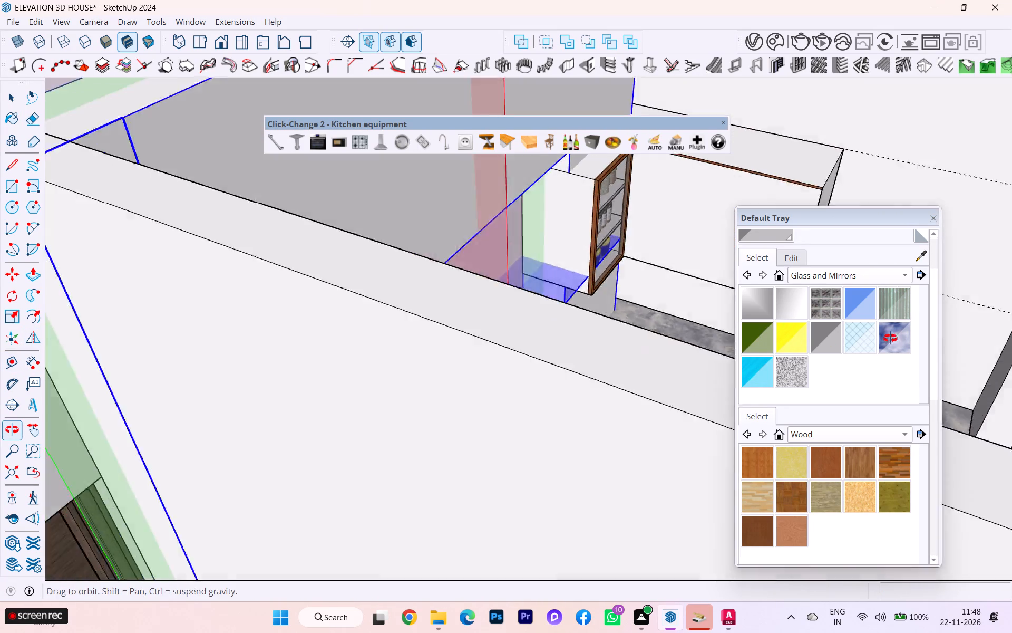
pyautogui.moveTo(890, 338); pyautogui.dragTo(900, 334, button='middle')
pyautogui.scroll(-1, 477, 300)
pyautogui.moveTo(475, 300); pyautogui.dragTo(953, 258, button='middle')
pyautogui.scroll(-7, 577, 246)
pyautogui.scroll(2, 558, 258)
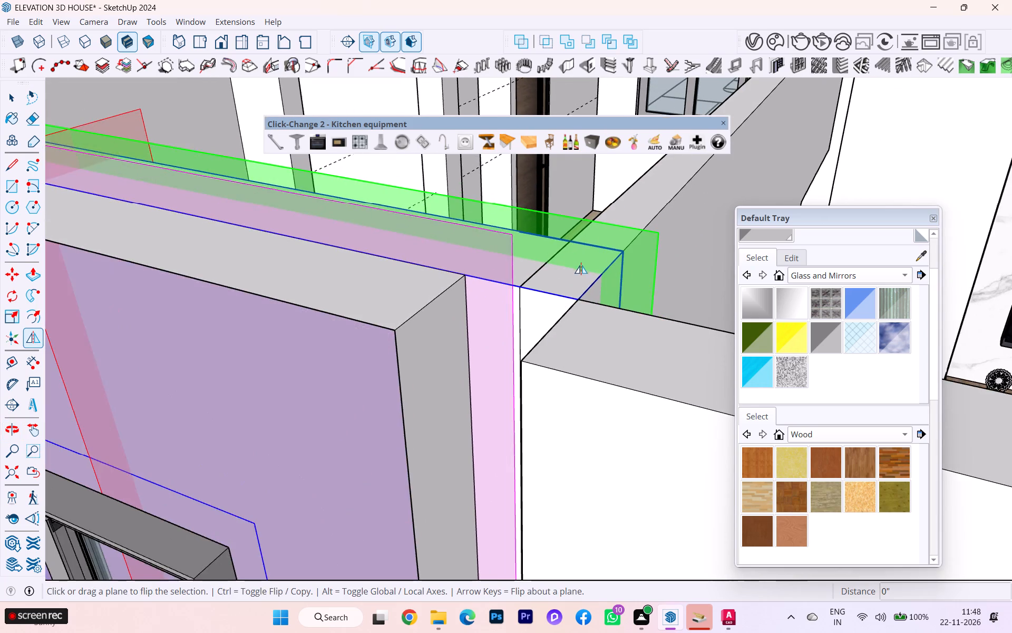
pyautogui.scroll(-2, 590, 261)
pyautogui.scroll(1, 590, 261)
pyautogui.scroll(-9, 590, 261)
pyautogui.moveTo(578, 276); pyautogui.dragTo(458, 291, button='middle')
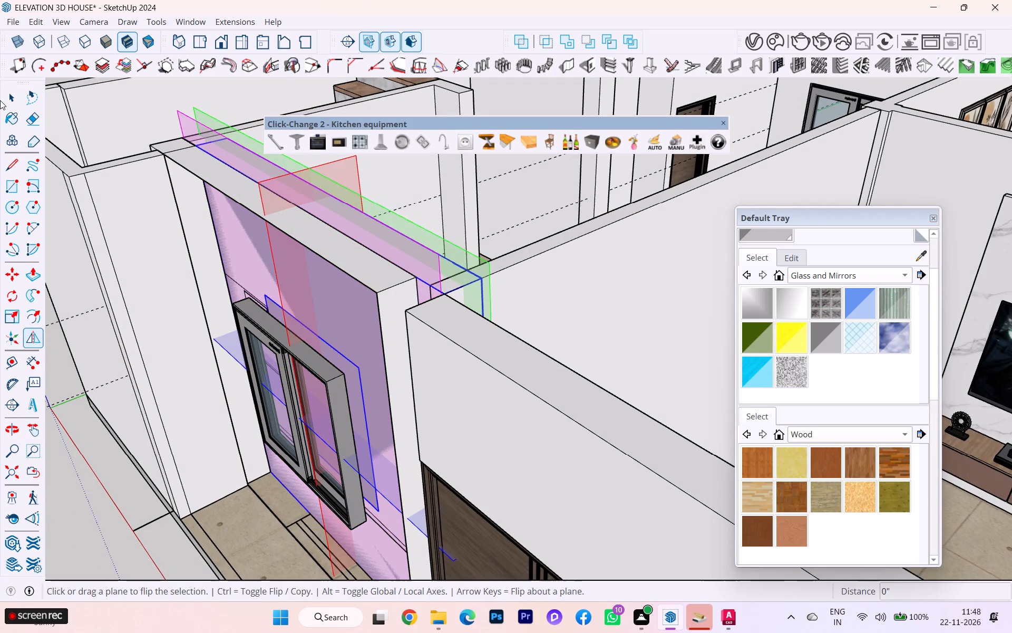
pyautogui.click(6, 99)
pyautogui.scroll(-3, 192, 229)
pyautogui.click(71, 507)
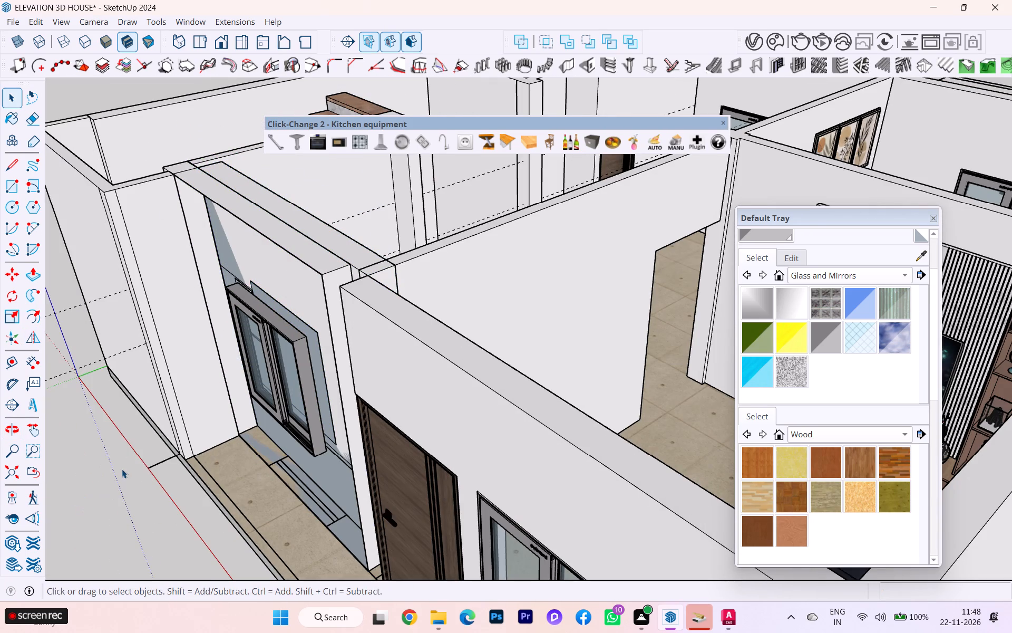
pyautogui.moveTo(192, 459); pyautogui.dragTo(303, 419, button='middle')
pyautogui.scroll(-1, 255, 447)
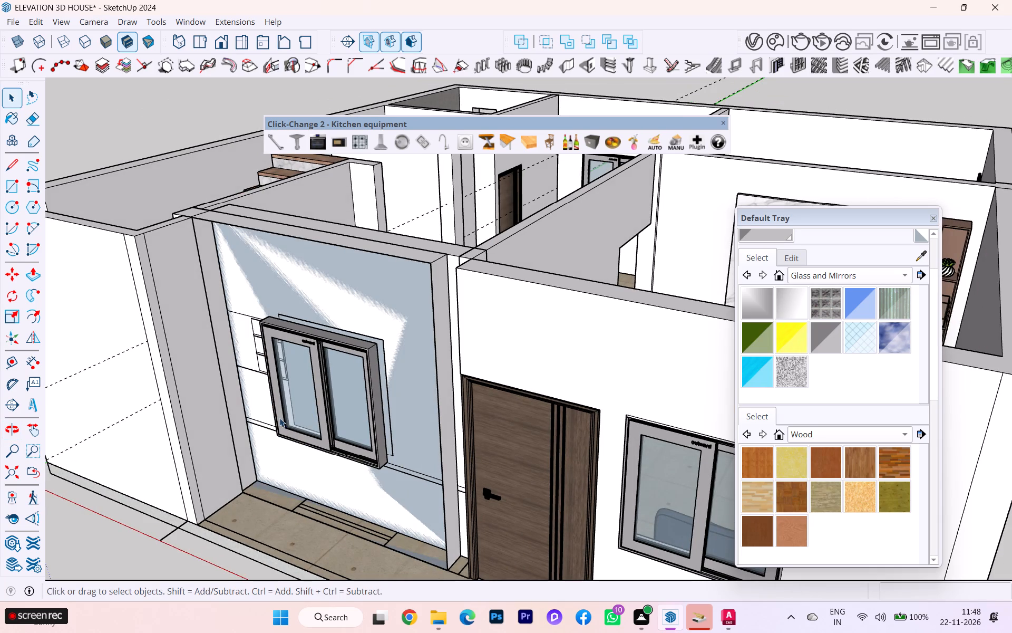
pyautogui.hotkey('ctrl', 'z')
# Move the kitchen window unit about 8' out of its wall opening into the kitchen and view the opening from outside.
pyautogui.moveTo(329, 351); pyautogui.dragTo(271, 390, button='middle')
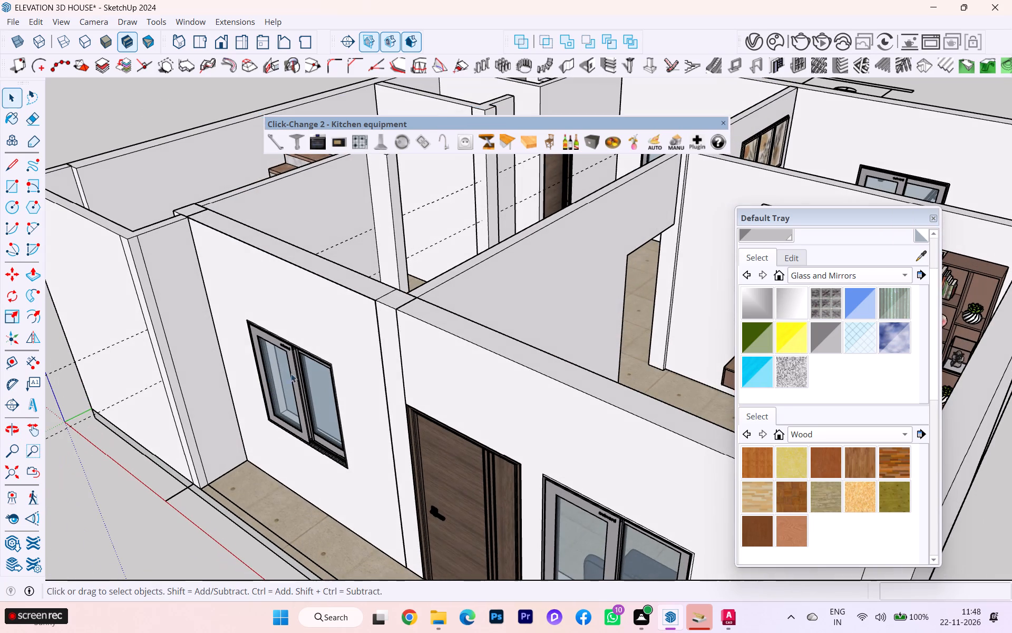
pyautogui.click(301, 354)
pyautogui.click(274, 359)
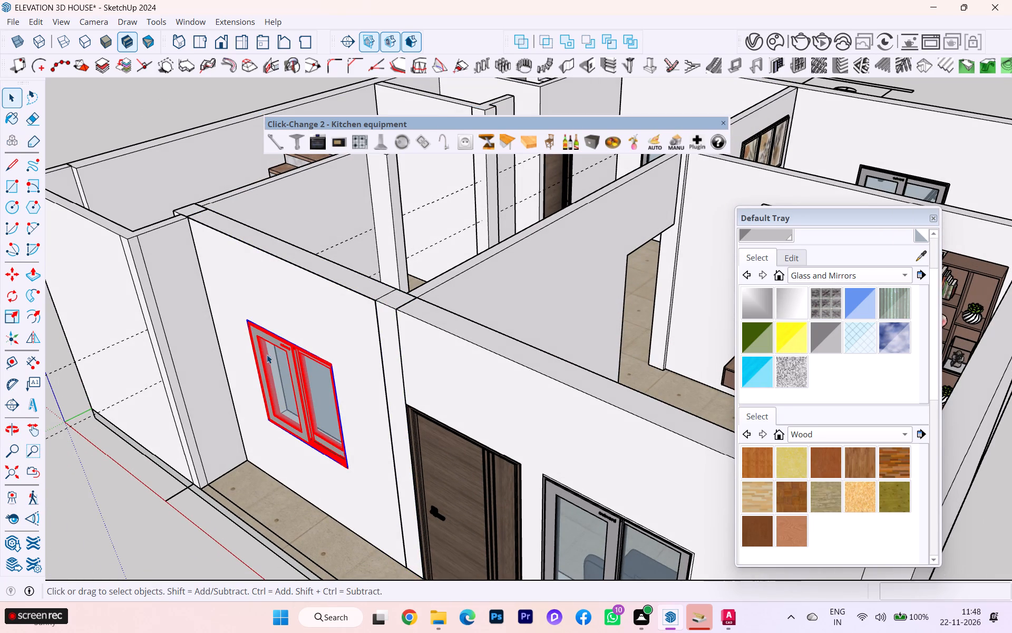
pyautogui.press('m')
pyautogui.click(275, 373)
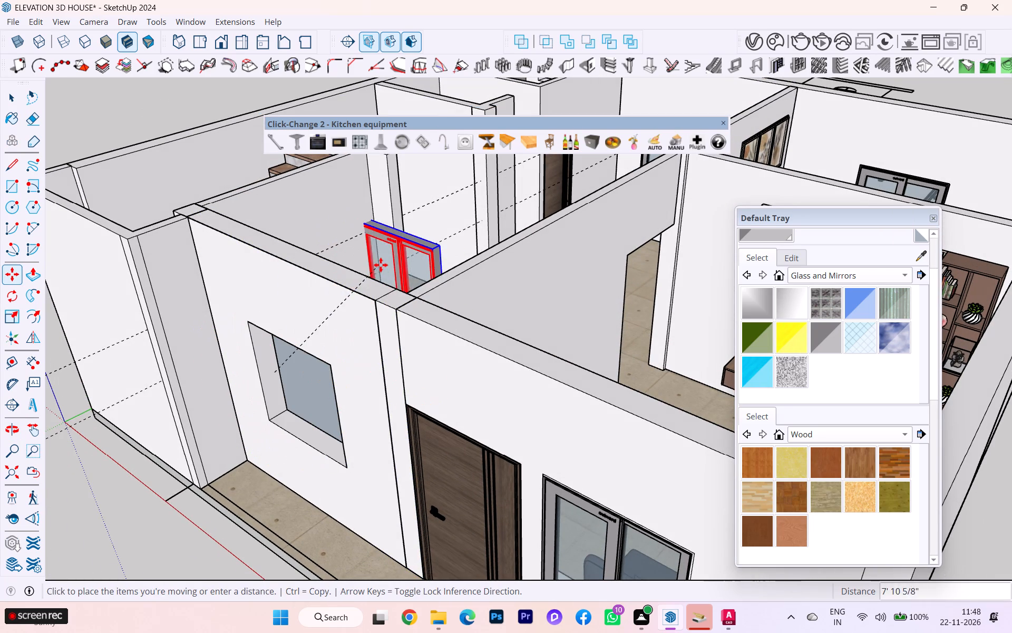
pyautogui.click(384, 260)
pyautogui.moveTo(344, 298); pyautogui.dragTo(187, 354, button='middle')
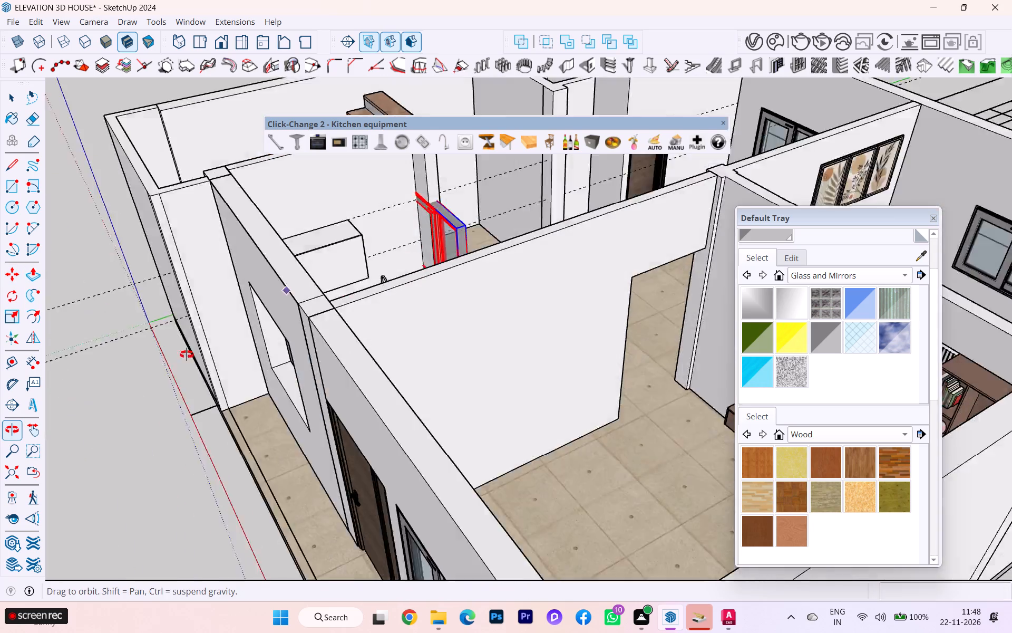
pyautogui.moveTo(187, 354); pyautogui.dragTo(53, 393, button='middle')
pyautogui.moveTo(182, 263); pyautogui.dragTo(672, 211, button='middle')
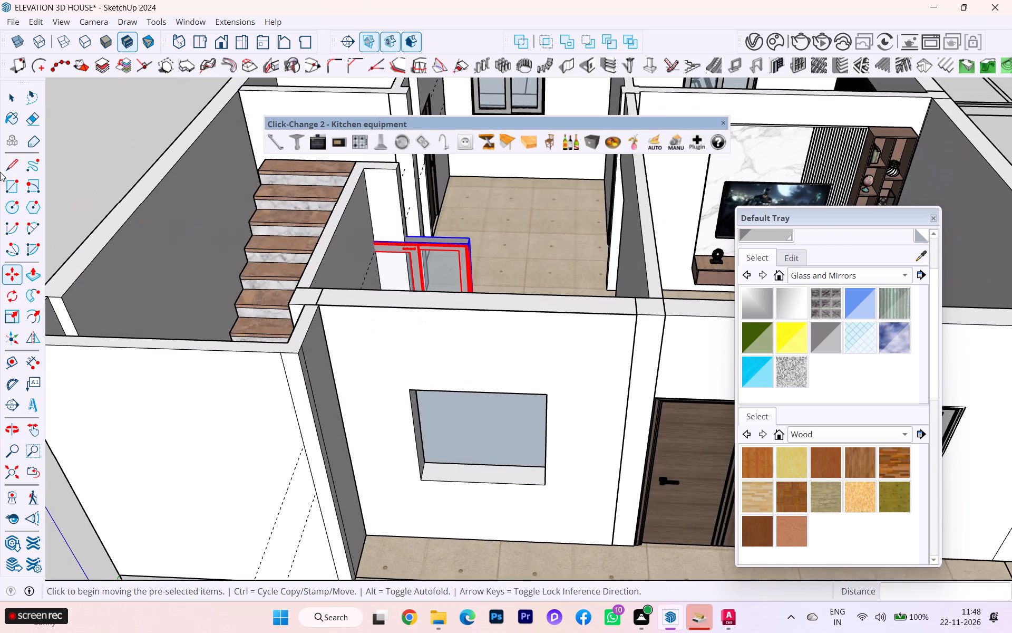
# Open the kitchen wall piece for editing and select the face covering its window opening.
pyautogui.click(16, 99)
pyautogui.click(463, 419)
pyautogui.doubleClick(463, 419)
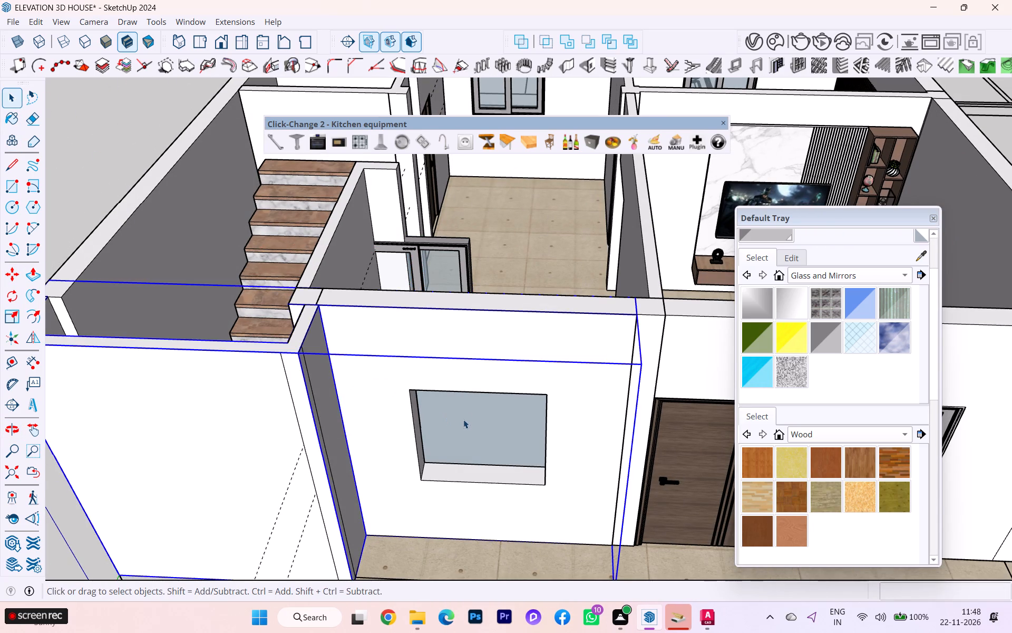
pyautogui.click(468, 428)
pyautogui.scroll(-1, 473, 429)
pyautogui.moveTo(474, 429); pyautogui.dragTo(474, 317, button='middle')
pyautogui.scroll(3, 460, 343)
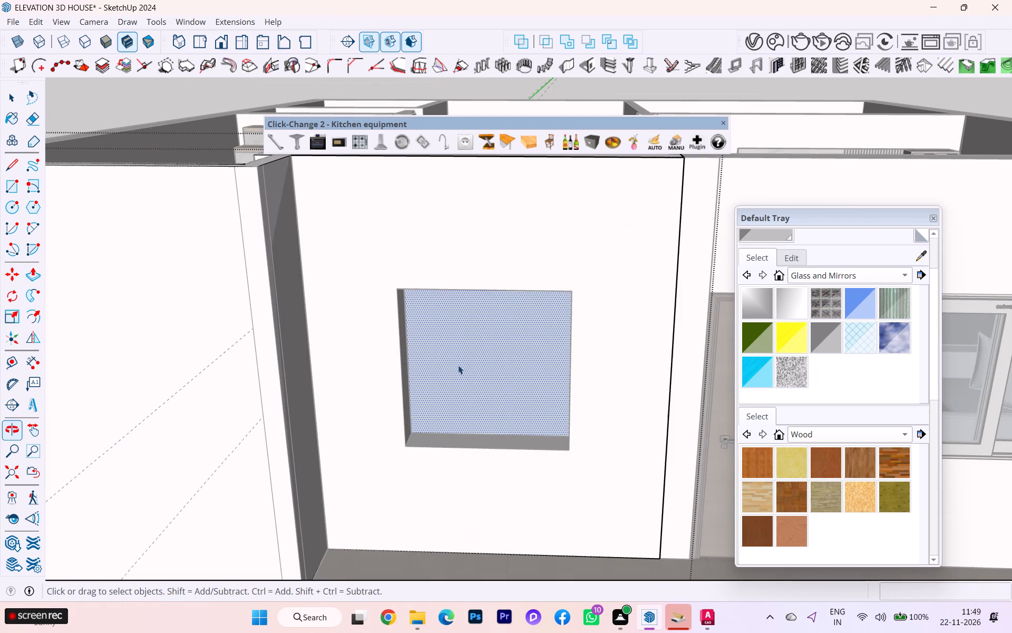
pyautogui.doubleClick(458, 366)
pyautogui.doubleClick(471, 367)
pyautogui.moveTo(479, 369); pyautogui.dragTo(396, 329, button='middle')
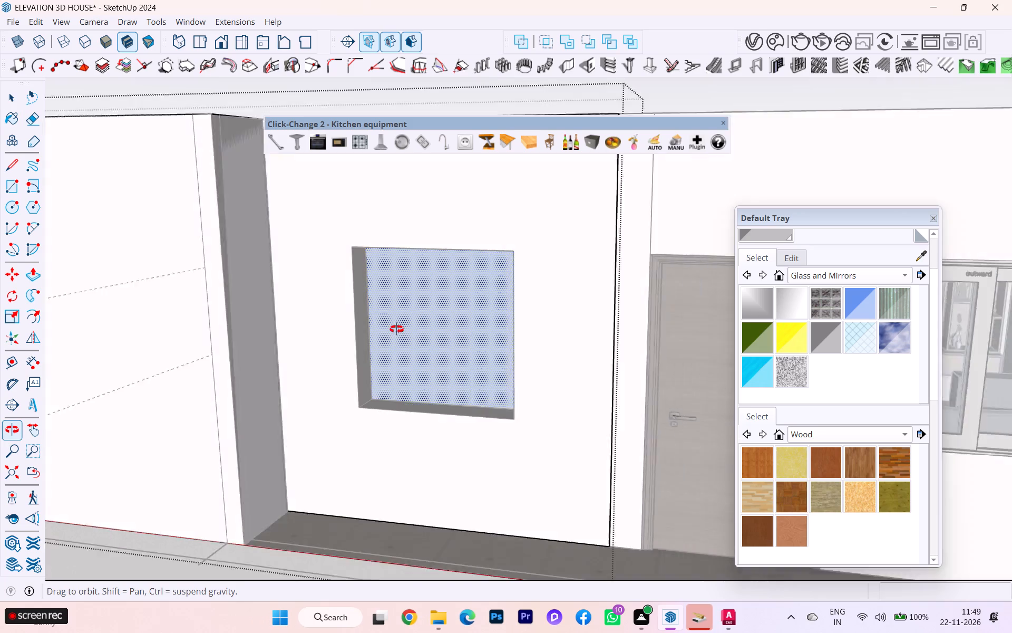
pyautogui.moveTo(396, 329); pyautogui.dragTo(381, 325, button='middle')
pyautogui.scroll(3, 385, 321)
pyautogui.moveTo(430, 300); pyautogui.dragTo(446, 249, button='middle')
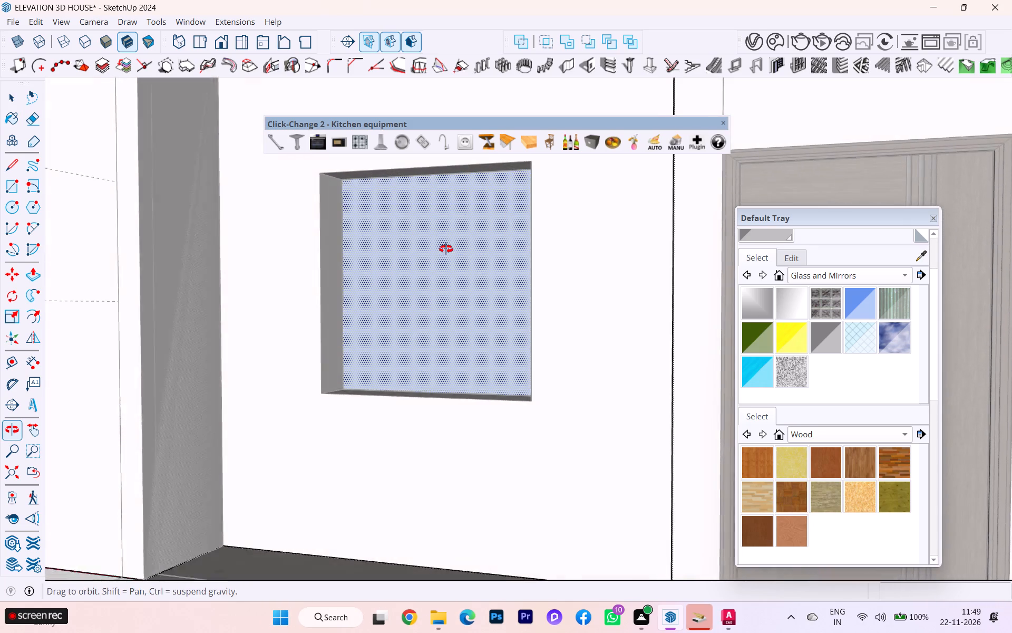
pyautogui.moveTo(446, 249); pyautogui.dragTo(446, 248, button='middle')
pyautogui.scroll(-1, 456, 333)
pyautogui.scroll(1, 456, 334)
pyautogui.scroll(-2, 458, 340)
pyautogui.moveTo(462, 368); pyautogui.dragTo(492, 398, button='middle')
pyautogui.click(480, 318)
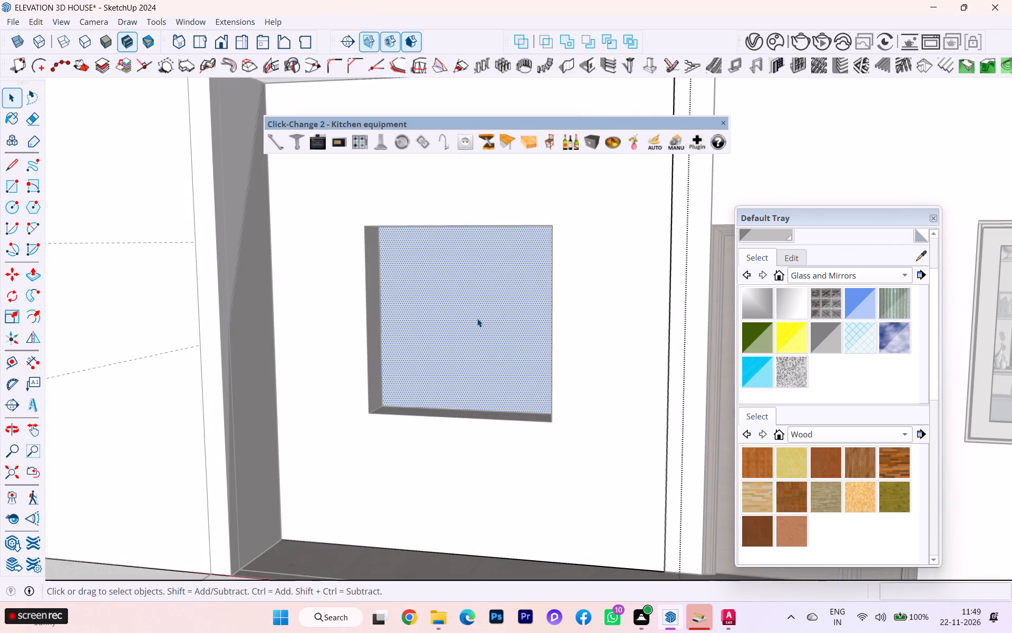
pyautogui.moveTo(476, 307); pyautogui.dragTo(479, 222, button='middle')
pyautogui.scroll(4, 412, 193)
# Draw a 4' by 4' rectangle corner to corner over the recessed face in the kitchen window opening.
pyautogui.press('r')
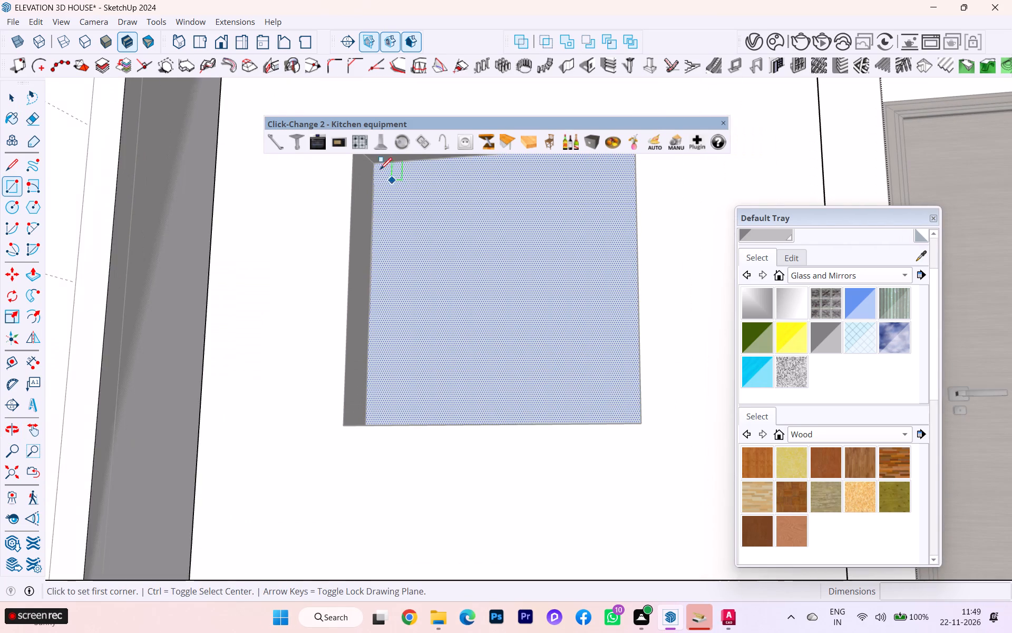
pyautogui.scroll(6, 377, 166)
pyautogui.scroll(-3, 373, 175)
pyautogui.click(374, 167)
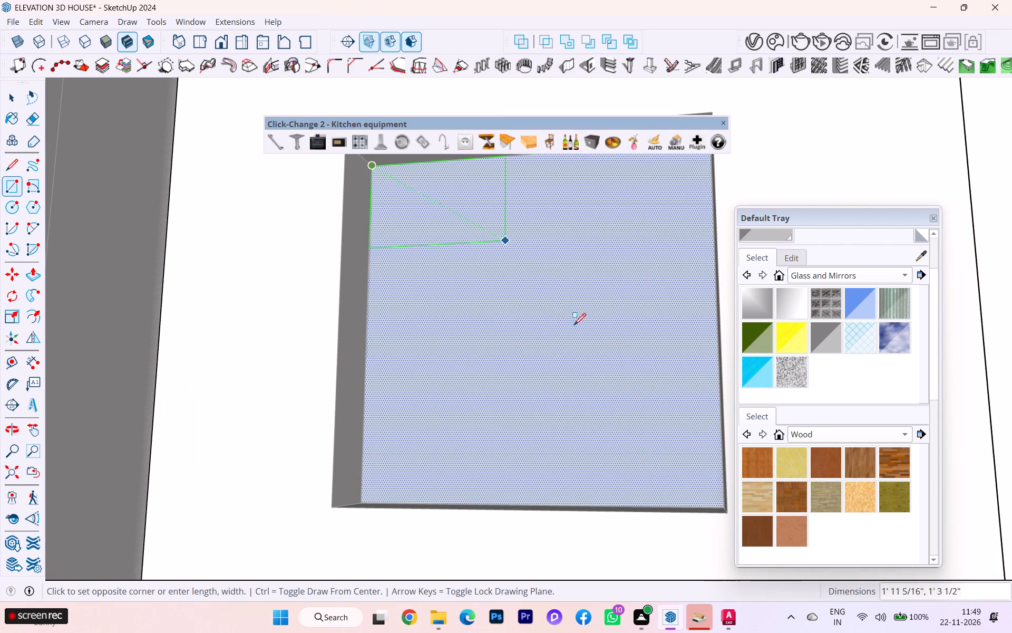
pyautogui.scroll(-2, 547, 338)
pyautogui.scroll(2, 544, 339)
pyautogui.scroll(-4, 544, 340)
pyautogui.moveTo(557, 373); pyautogui.dragTo(603, 420, button='middle')
pyautogui.scroll(-3, 491, 379)
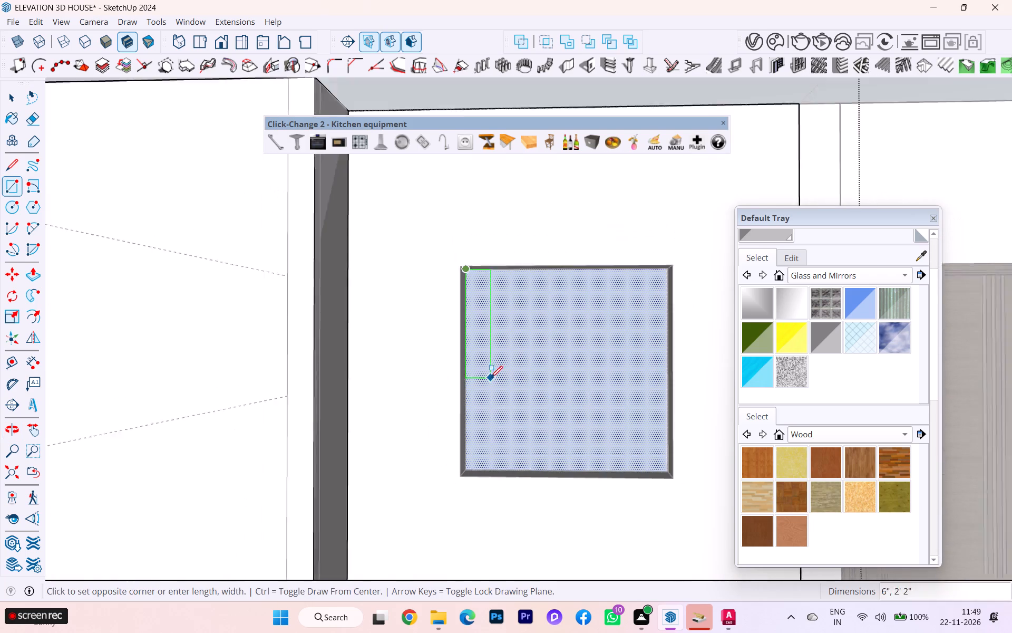
pyautogui.scroll(-1, 491, 378)
pyautogui.scroll(5, 641, 434)
pyautogui.scroll(-3, 616, 449)
pyautogui.scroll(8, 616, 449)
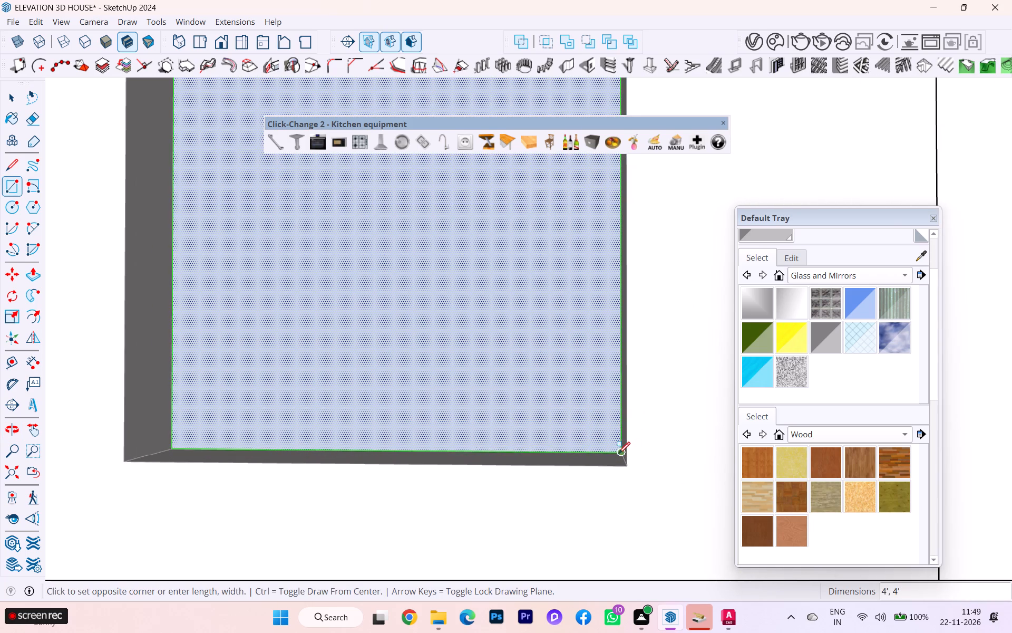
pyautogui.press('Left')
pyautogui.click(617, 453)
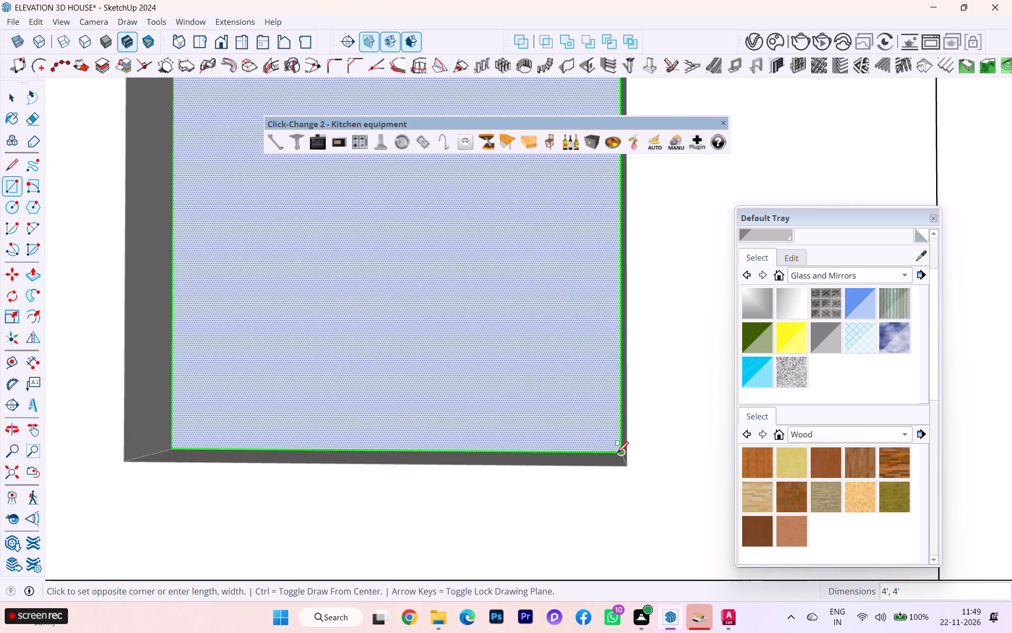
pyautogui.scroll(-4, 602, 437)
pyautogui.moveTo(475, 419); pyautogui.dragTo(471, 546, button='middle')
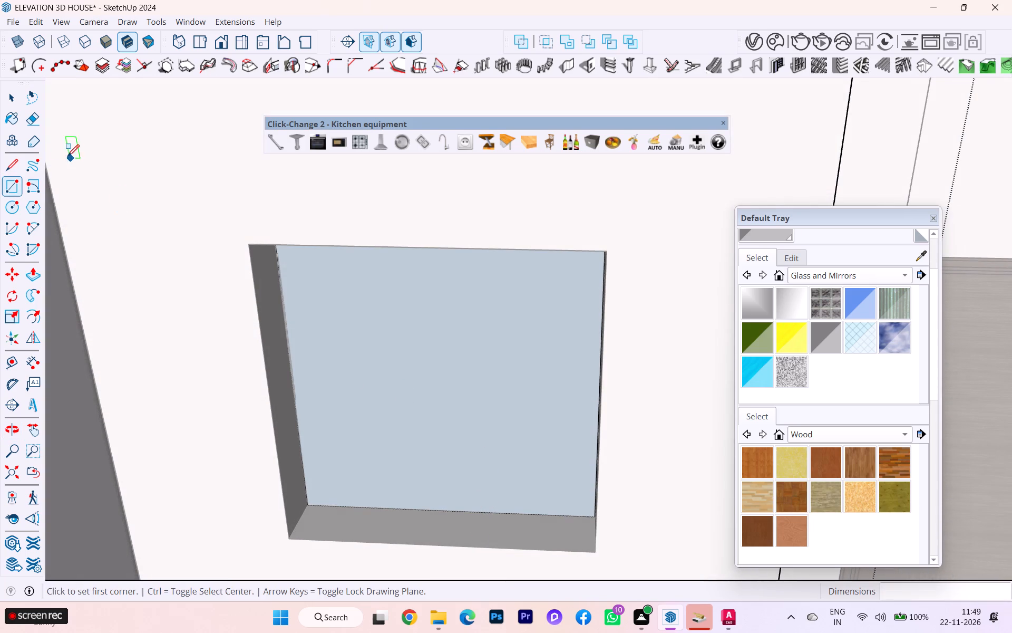
# Push the face in the window opening through the wall thickness to the kitchen-side surface.
pyautogui.click(18, 104)
pyautogui.click(437, 382)
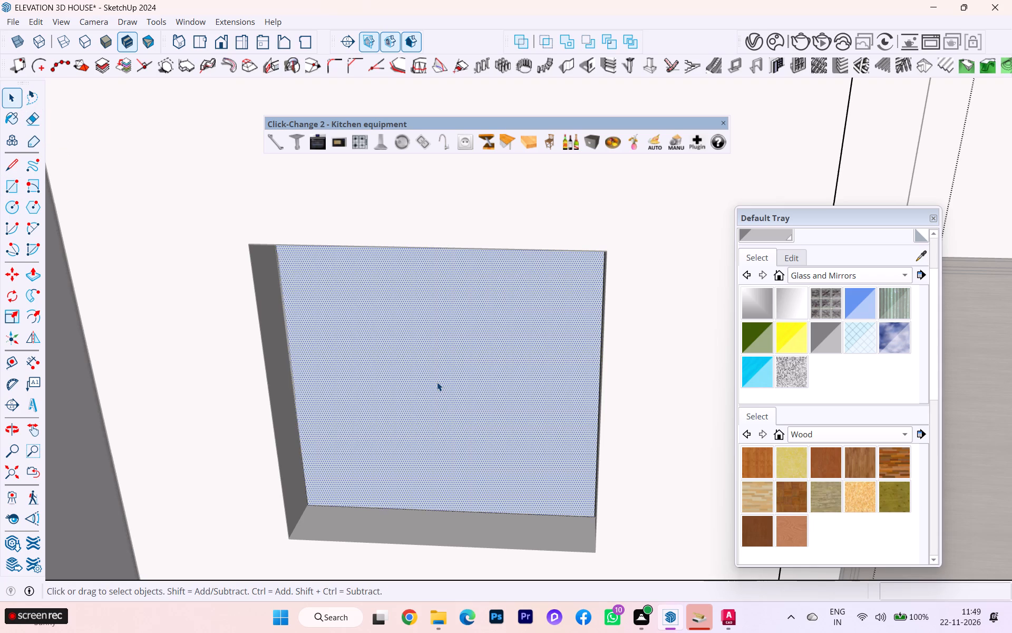
pyautogui.press('p')
pyautogui.click(437, 383)
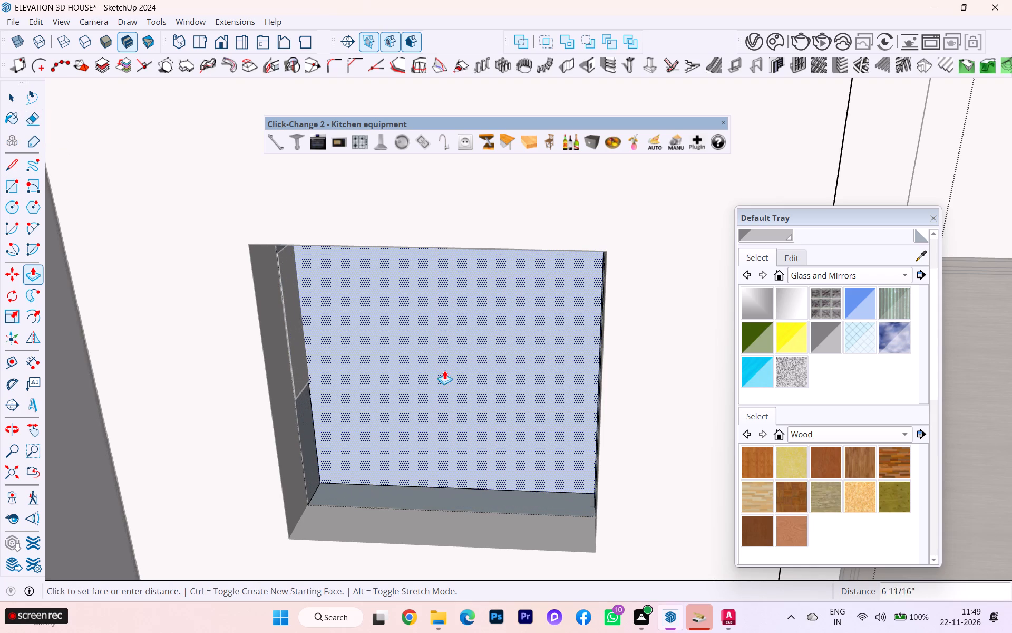
pyautogui.scroll(-2, 372, 318)
pyautogui.scroll(4, 379, 329)
pyautogui.scroll(-1, 382, 333)
pyautogui.scroll(-12, 404, 396)
pyautogui.scroll(2, 441, 240)
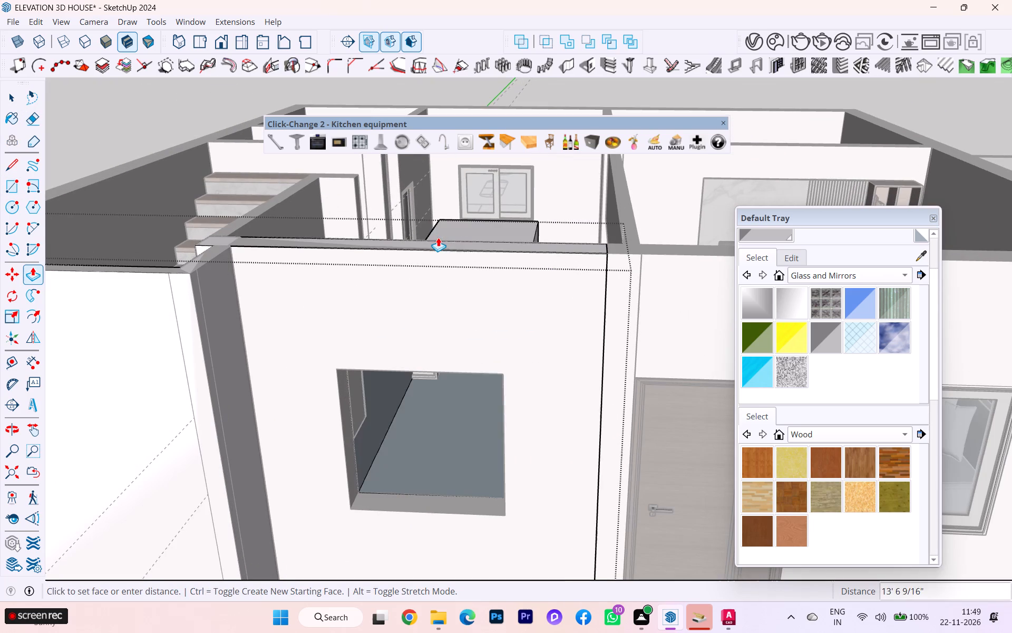
pyautogui.click(422, 241)
# Delete the face covering the window opening on the kitchen side and finish editing the wall piece.
pyautogui.scroll(-1, 470, 292)
pyautogui.moveTo(471, 294); pyautogui.dragTo(20, 470, button='middle')
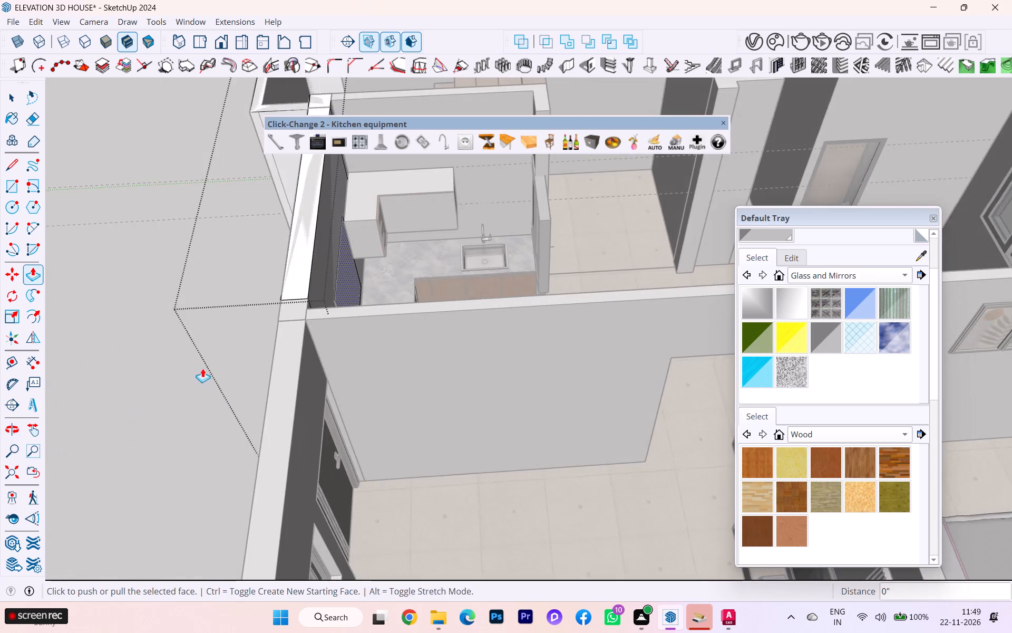
pyautogui.scroll(3, 277, 310)
pyautogui.scroll(-1, 392, 291)
pyautogui.moveTo(386, 294); pyautogui.dragTo(44, 346, button='middle')
pyautogui.scroll(2, 421, 232)
pyautogui.scroll(-4, 431, 253)
pyautogui.scroll(1, 412, 291)
pyautogui.scroll(-1, 412, 291)
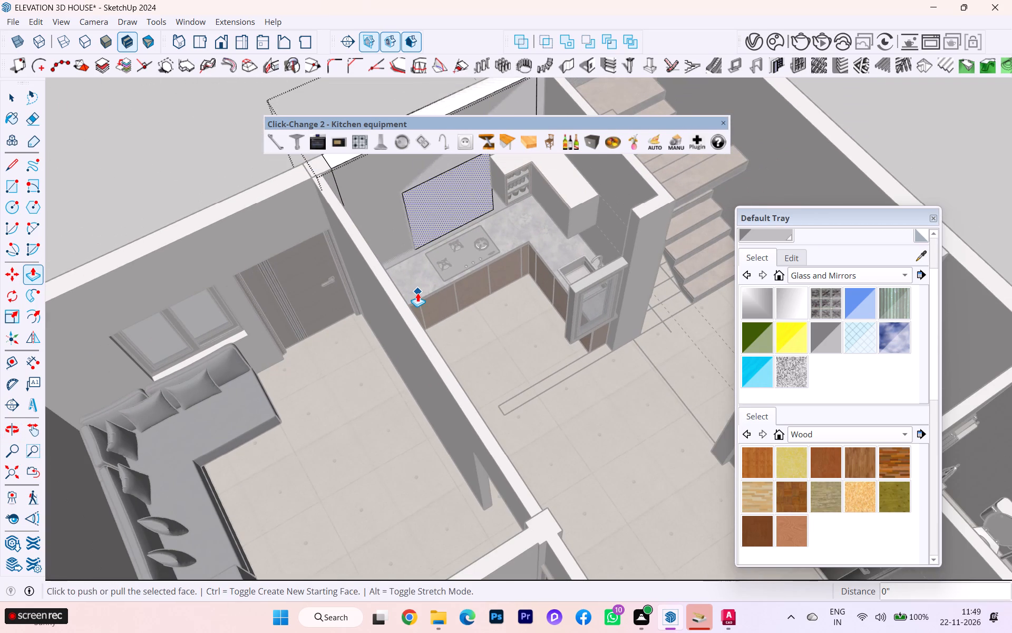
pyautogui.press('Delete')
pyautogui.scroll(-1, 433, 237)
pyautogui.scroll(1, 433, 237)
pyautogui.scroll(-1, 431, 243)
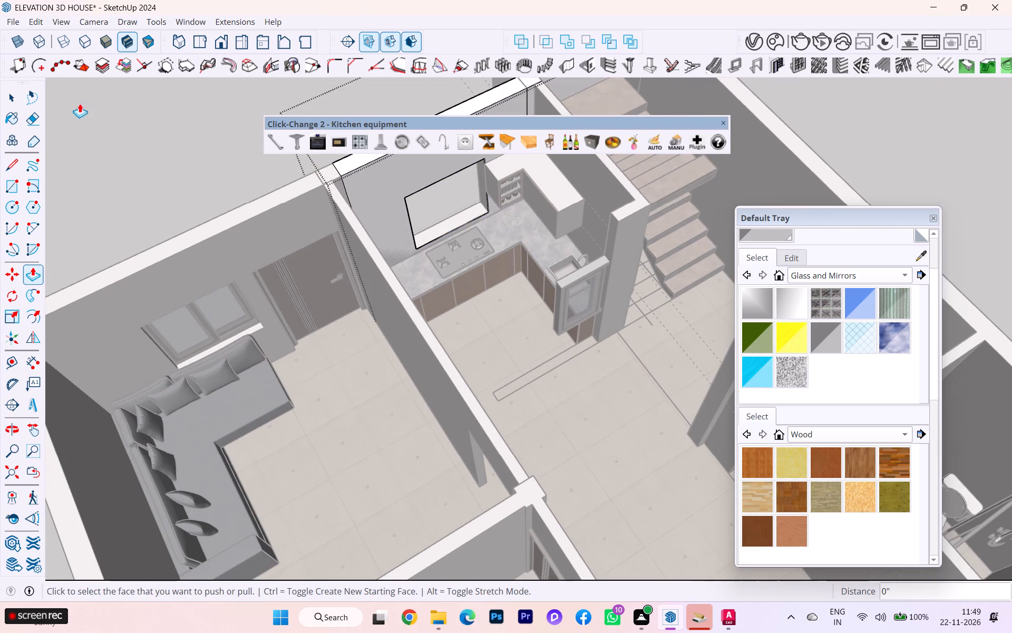
pyautogui.click(7, 97)
pyautogui.click(151, 143)
# Move the loose window unit by its lower corner from the kitchen into the cleared opening behind the hob.
pyautogui.scroll(-3, 256, 206)
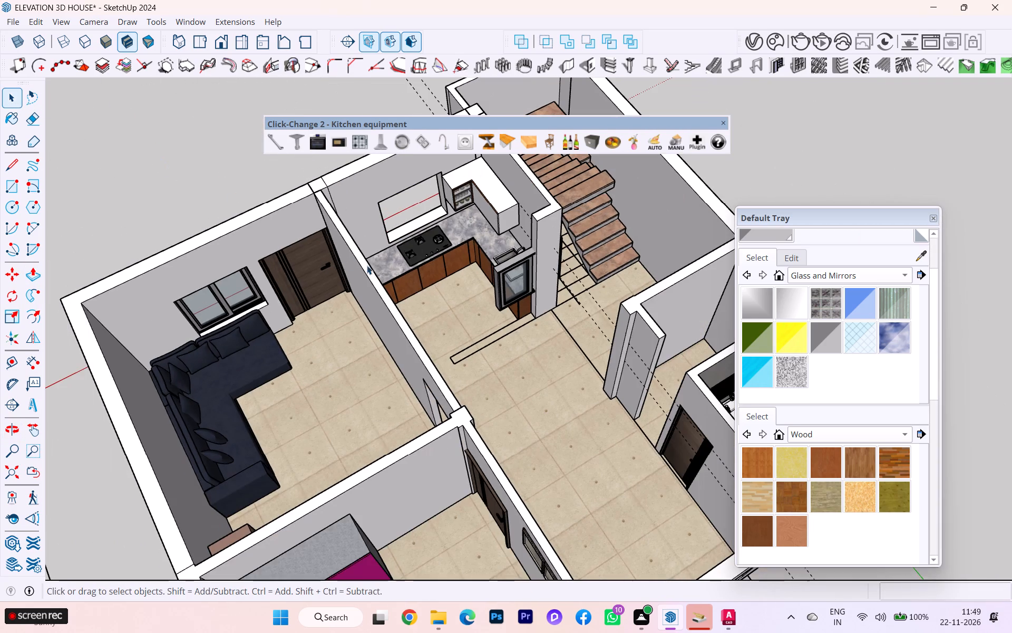
pyautogui.moveTo(382, 255); pyautogui.dragTo(521, 254, button='middle')
pyautogui.scroll(4, 557, 256)
pyautogui.scroll(-2, 498, 306)
pyautogui.scroll(-4, 238, 298)
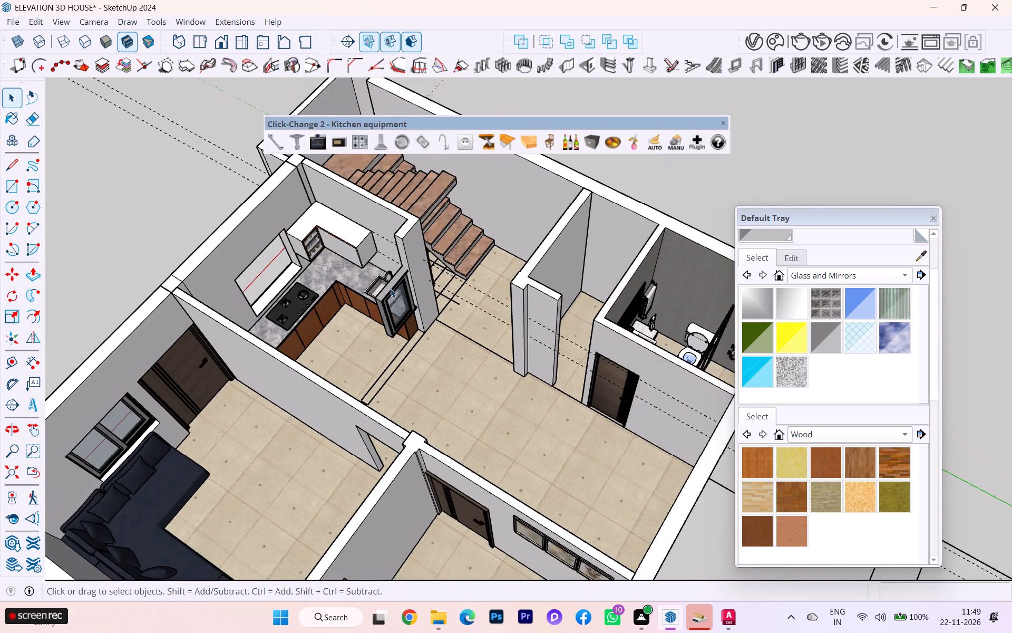
pyautogui.scroll(3, 391, 288)
pyautogui.click(385, 292)
pyautogui.press('m')
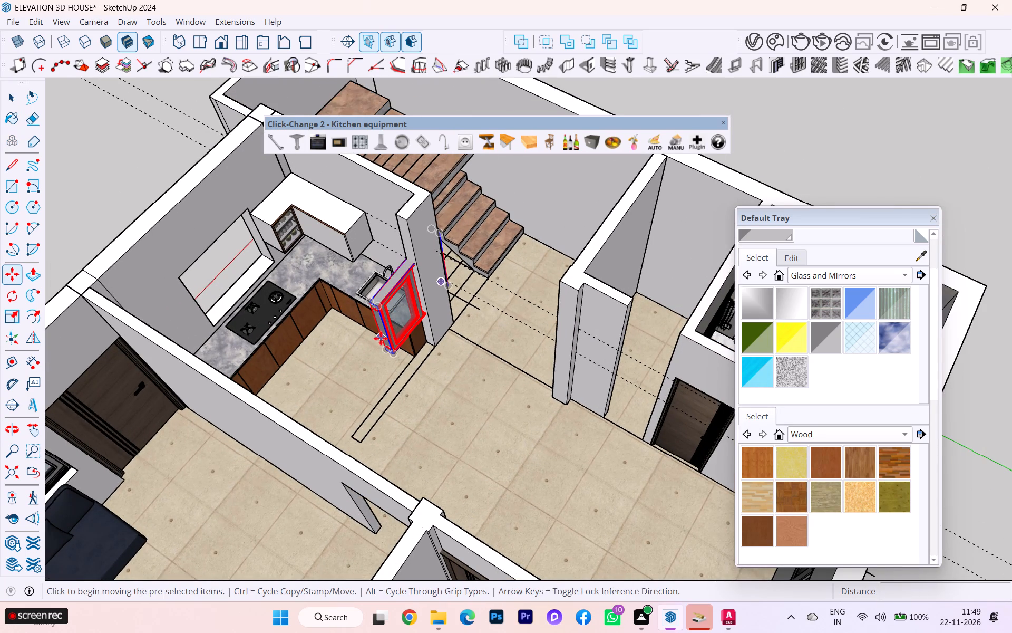
pyautogui.scroll(1, 381, 338)
pyautogui.scroll(-2, 381, 338)
pyautogui.scroll(6, 381, 338)
pyautogui.click(396, 361)
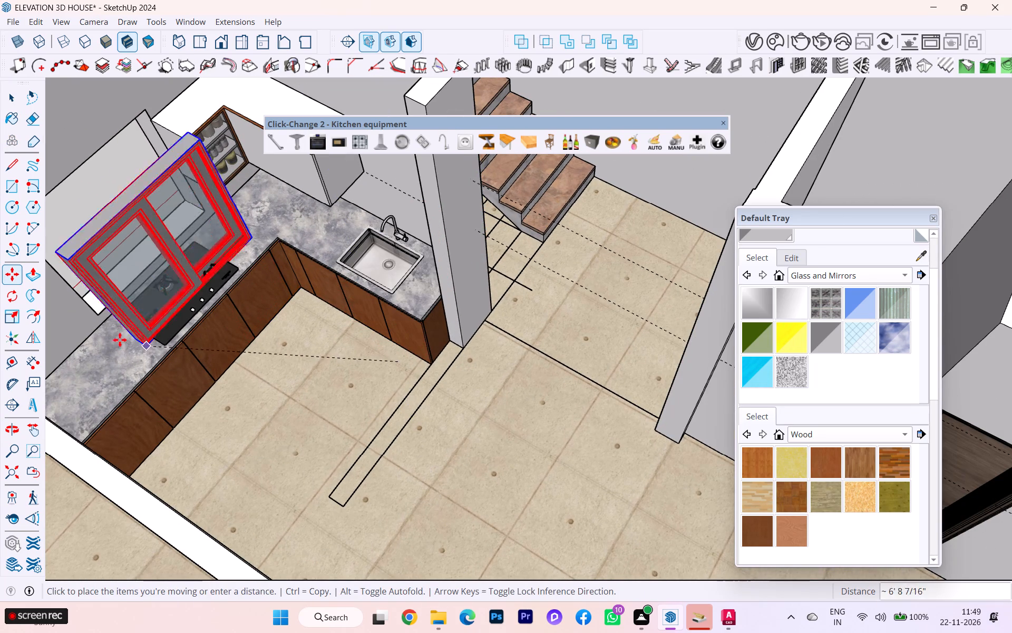
pyautogui.click(98, 314)
# Examine how the window unit and its lower corner fit in the wall opening behind the hob.
pyautogui.scroll(-3, 334, 338)
pyautogui.moveTo(371, 348); pyautogui.dragTo(331, 325, button='middle')
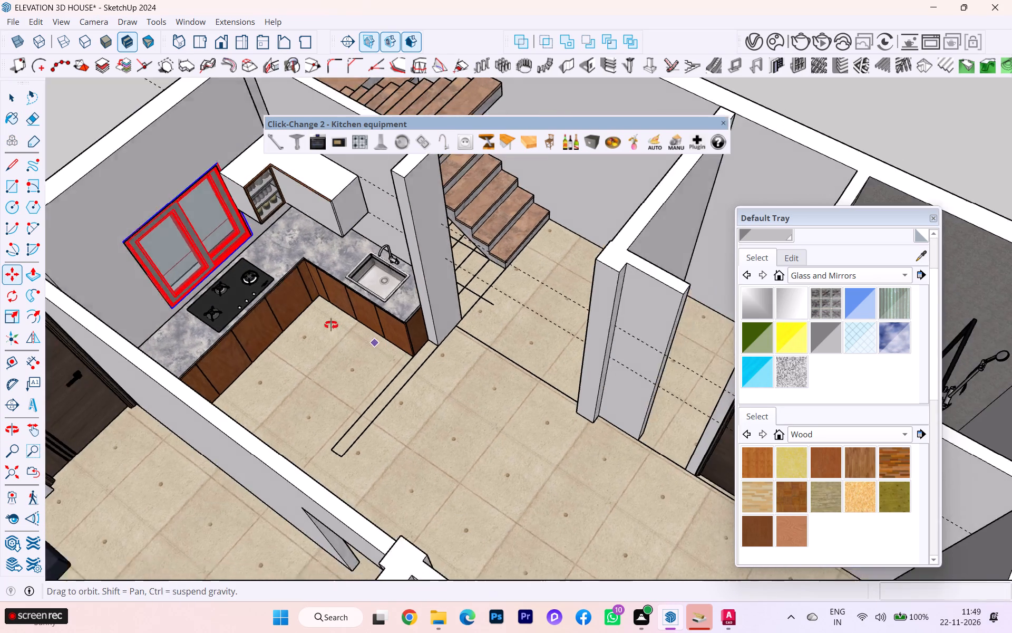
pyautogui.moveTo(331, 325); pyautogui.dragTo(231, 262, button='middle')
pyautogui.scroll(-2, 355, 387)
pyautogui.scroll(2, 359, 395)
pyautogui.scroll(-1, 360, 396)
pyautogui.scroll(14, 319, 242)
pyautogui.scroll(1, 191, 224)
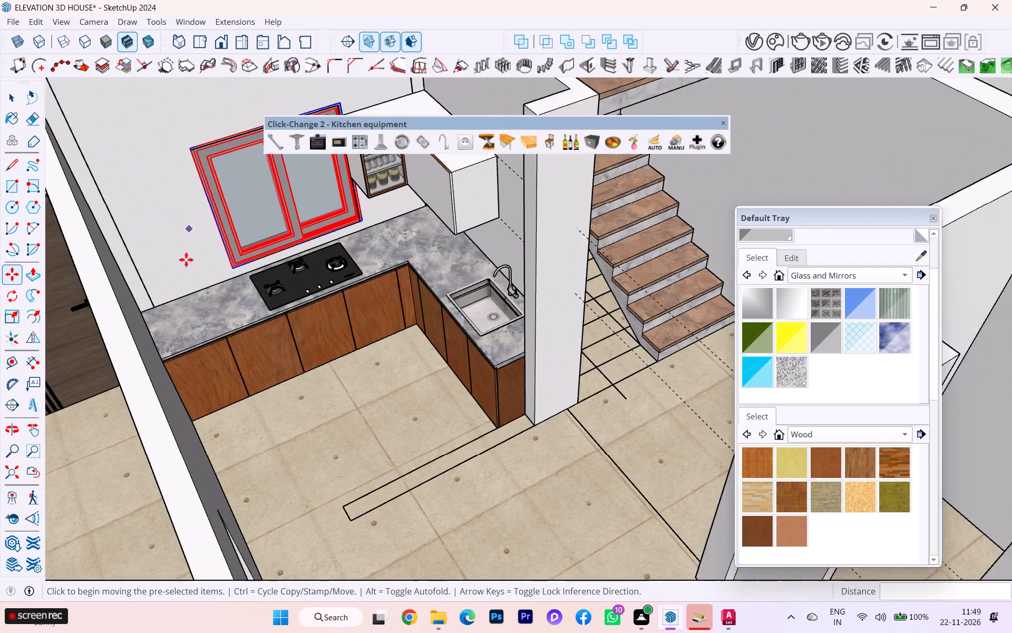
pyautogui.scroll(2, 186, 260)
pyautogui.scroll(-1, 221, 351)
pyautogui.scroll(2, 223, 359)
pyautogui.scroll(-1, 230, 383)
pyautogui.scroll(1, 236, 407)
pyautogui.scroll(-3, 237, 415)
pyautogui.scroll(1, 238, 423)
pyautogui.scroll(-5, 243, 466)
pyautogui.moveTo(177, 451); pyautogui.dragTo(83, 300, button='middle')
pyautogui.scroll(4, 207, 243)
pyautogui.scroll(-1, 209, 242)
pyautogui.scroll(3, 211, 241)
pyautogui.scroll(-3, 370, 308)
pyautogui.scroll(1, 370, 310)
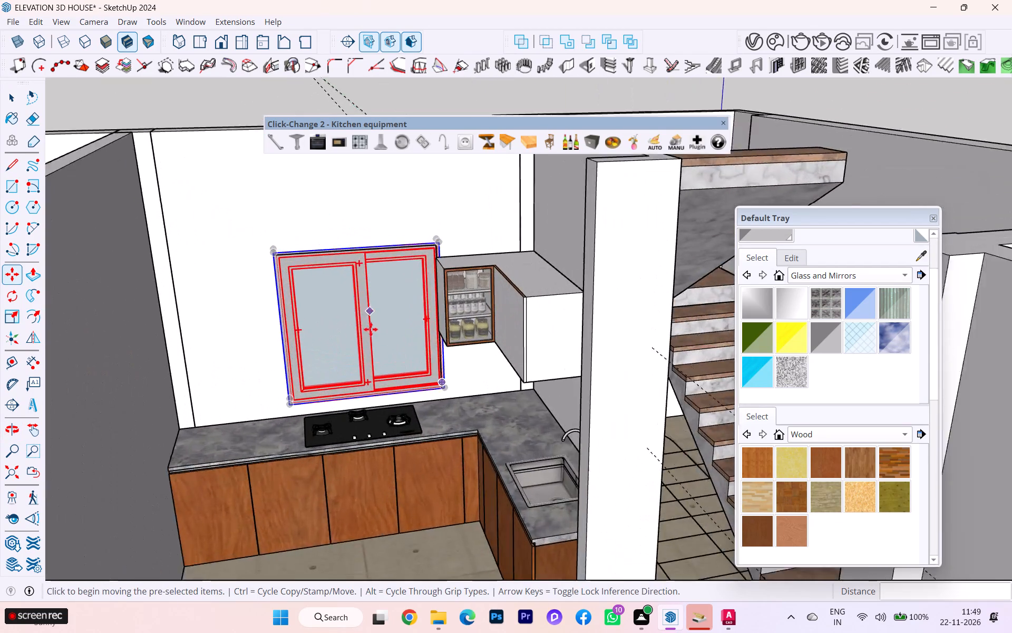
pyautogui.scroll(4, 371, 329)
pyautogui.scroll(-1, 356, 352)
pyautogui.scroll(13, 355, 352)
pyautogui.click(205, 477)
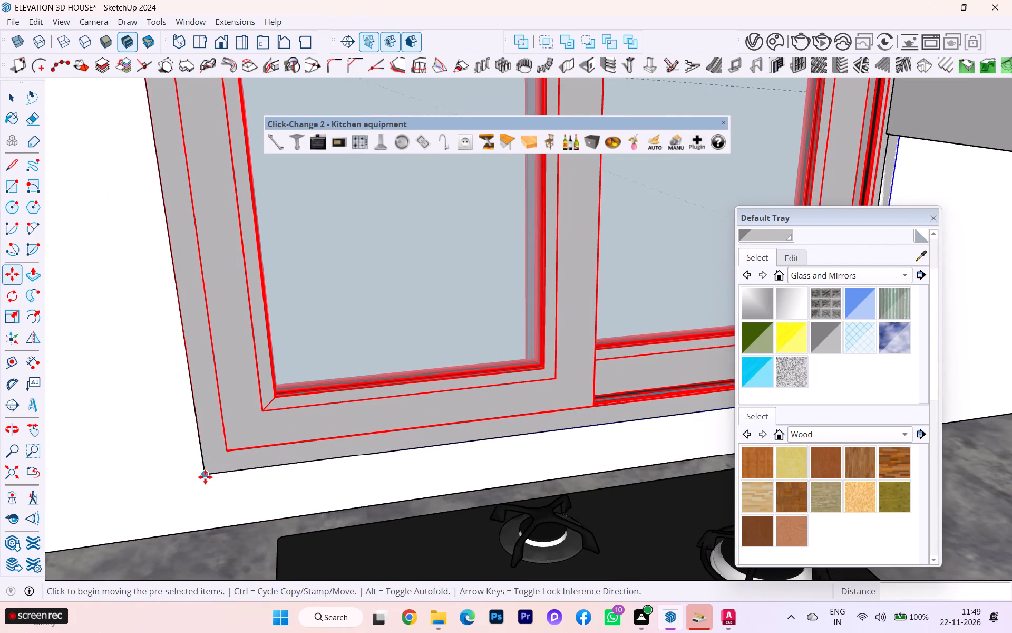
pyautogui.click(202, 474)
pyautogui.scroll(-6, 269, 482)
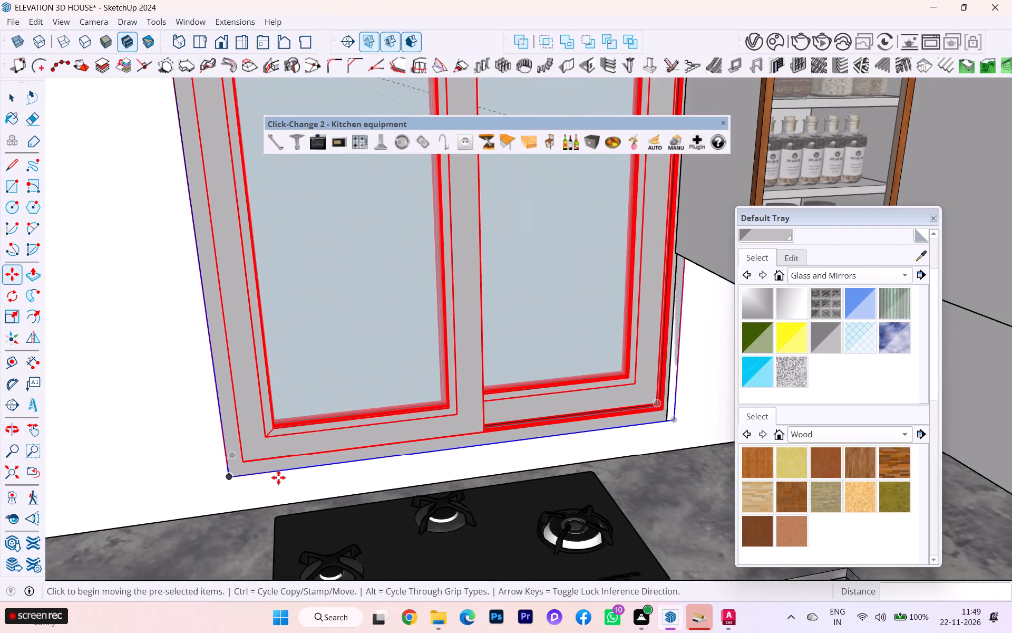
pyautogui.scroll(-7, 278, 477)
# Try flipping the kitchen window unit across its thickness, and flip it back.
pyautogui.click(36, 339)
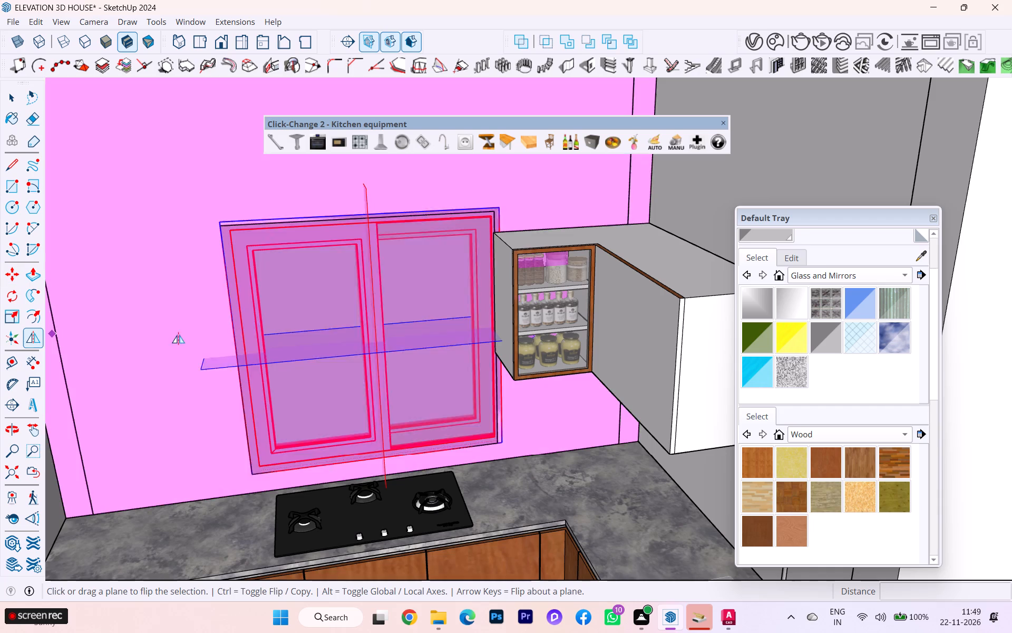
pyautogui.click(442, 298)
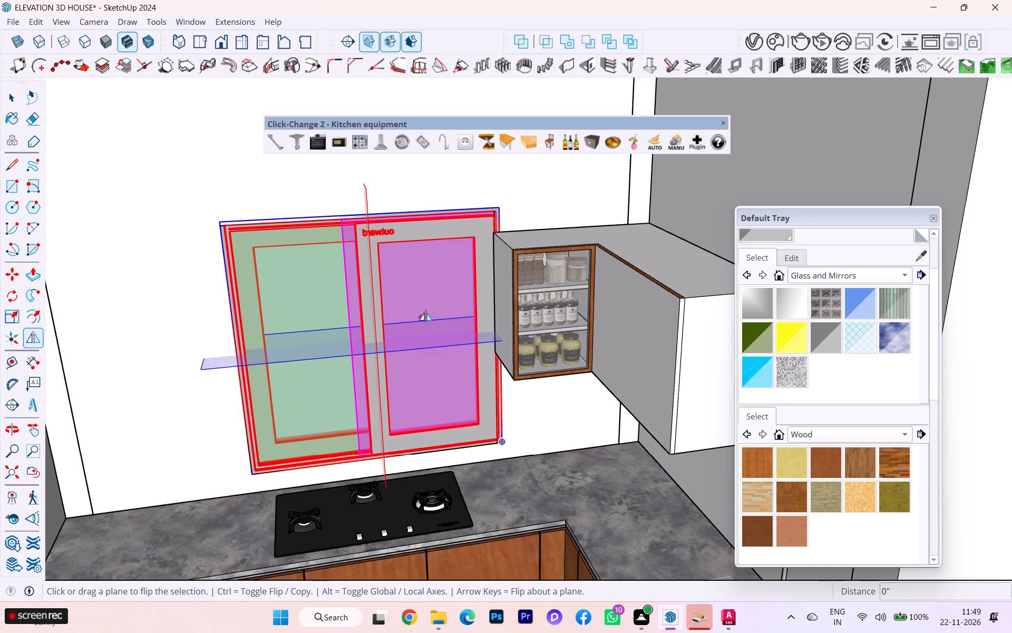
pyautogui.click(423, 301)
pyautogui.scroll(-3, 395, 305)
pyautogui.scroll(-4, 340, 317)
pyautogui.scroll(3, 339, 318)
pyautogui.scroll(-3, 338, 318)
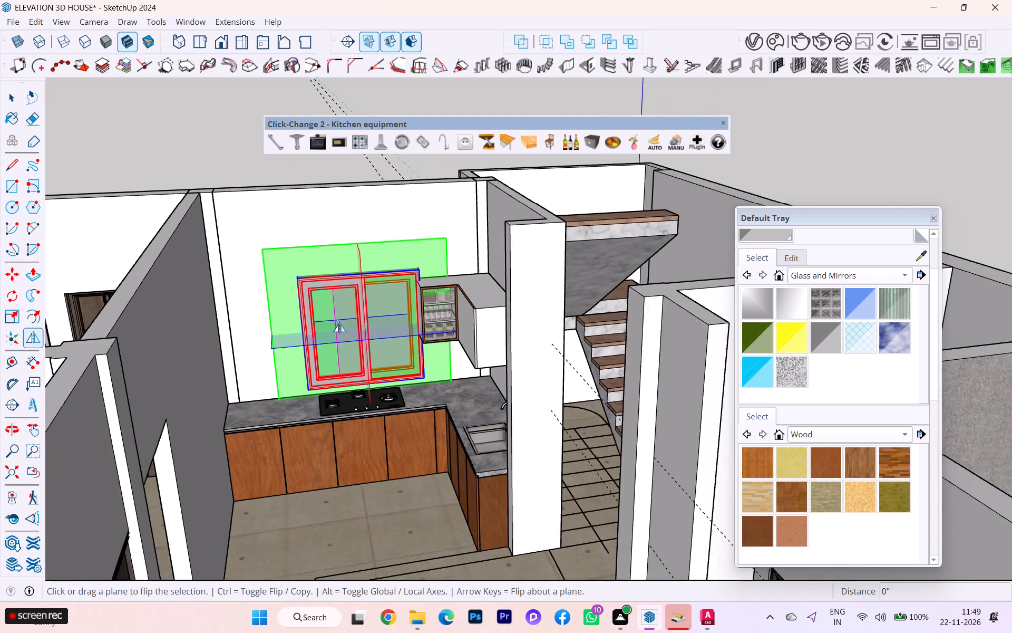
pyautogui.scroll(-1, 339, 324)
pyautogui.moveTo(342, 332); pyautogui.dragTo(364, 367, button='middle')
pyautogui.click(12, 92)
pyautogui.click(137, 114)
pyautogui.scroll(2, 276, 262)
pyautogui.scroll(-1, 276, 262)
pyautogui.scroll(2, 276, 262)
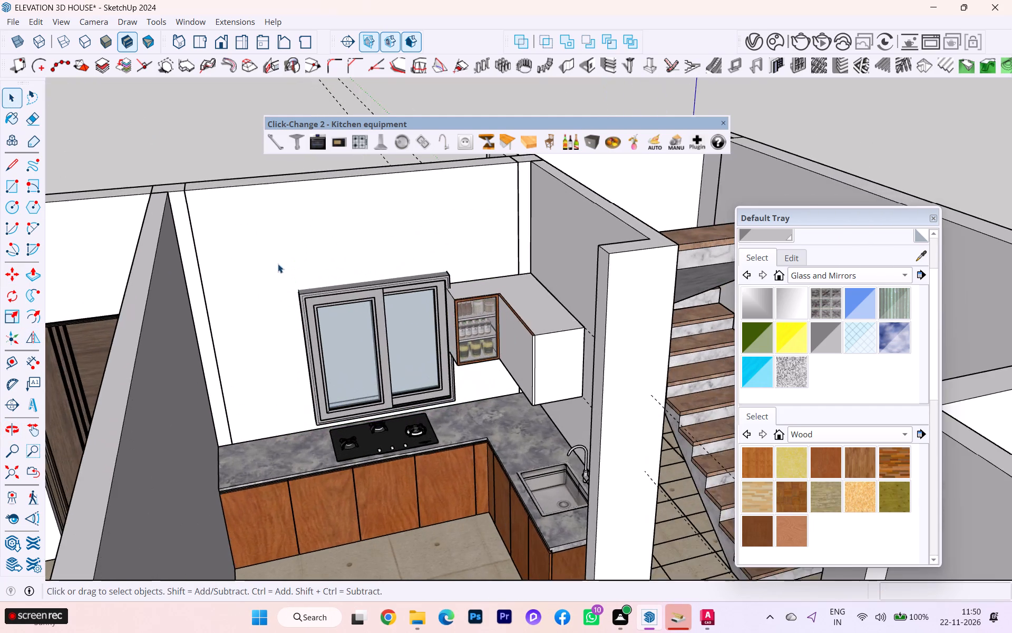
# Move the window unit about 5 9/16" into the wall thickness by its upper corner, fitting it in the opening.
pyautogui.scroll(4, 330, 292)
pyautogui.scroll(-2, 330, 292)
pyautogui.scroll(1, 330, 292)
pyautogui.scroll(1, 375, 291)
pyautogui.scroll(-1, 375, 291)
pyautogui.scroll(4, 375, 291)
pyautogui.scroll(-1, 376, 300)
pyautogui.moveTo(376, 301); pyautogui.dragTo(685, 380, button='middle')
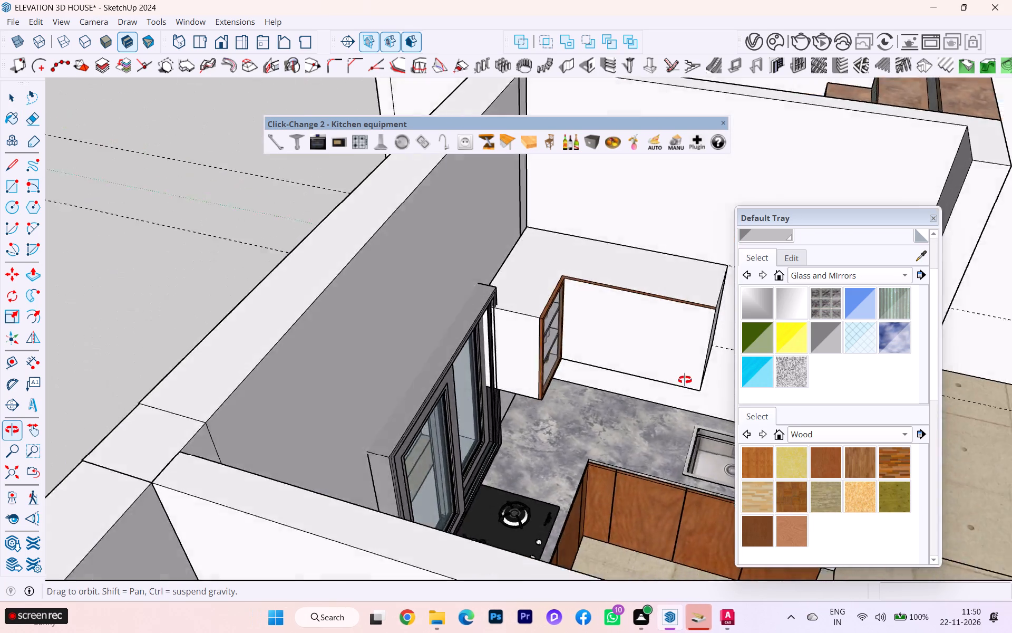
pyautogui.moveTo(685, 380); pyautogui.dragTo(517, 400, button='middle')
pyautogui.scroll(2, 318, 399)
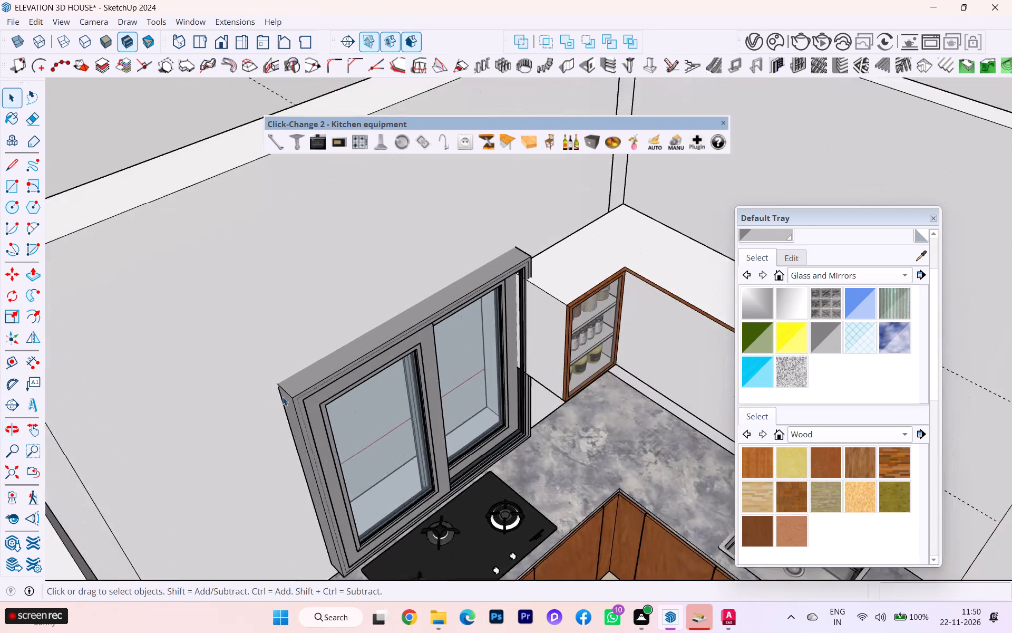
pyautogui.scroll(1, 283, 397)
pyautogui.click(303, 391)
pyautogui.press('m')
pyautogui.scroll(5, 499, 343)
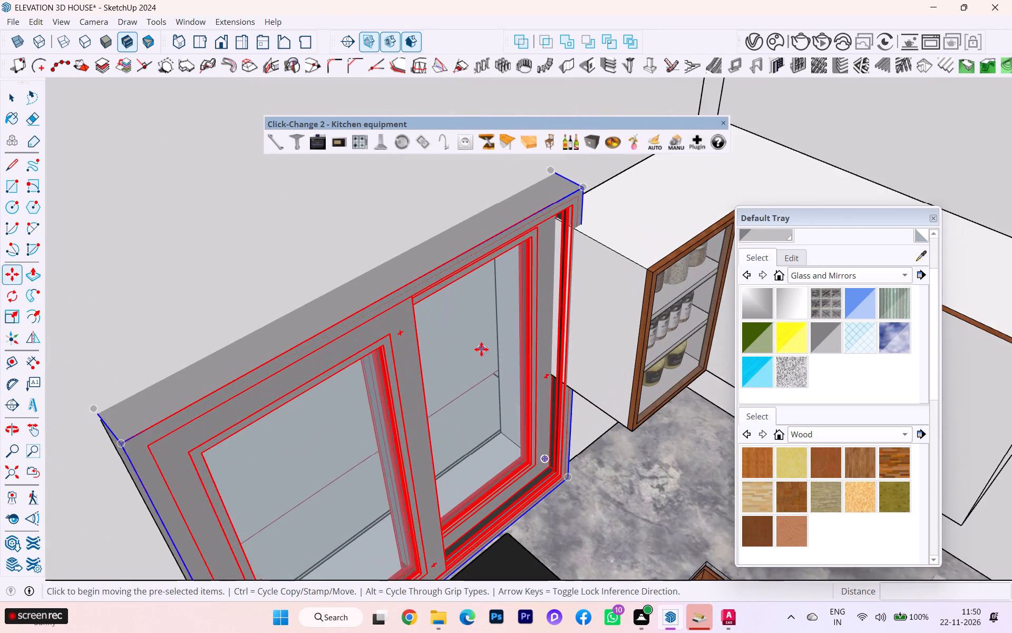
pyautogui.scroll(2, 481, 349)
pyautogui.scroll(-2, 455, 353)
pyautogui.scroll(-1, 230, 379)
pyautogui.click(170, 429)
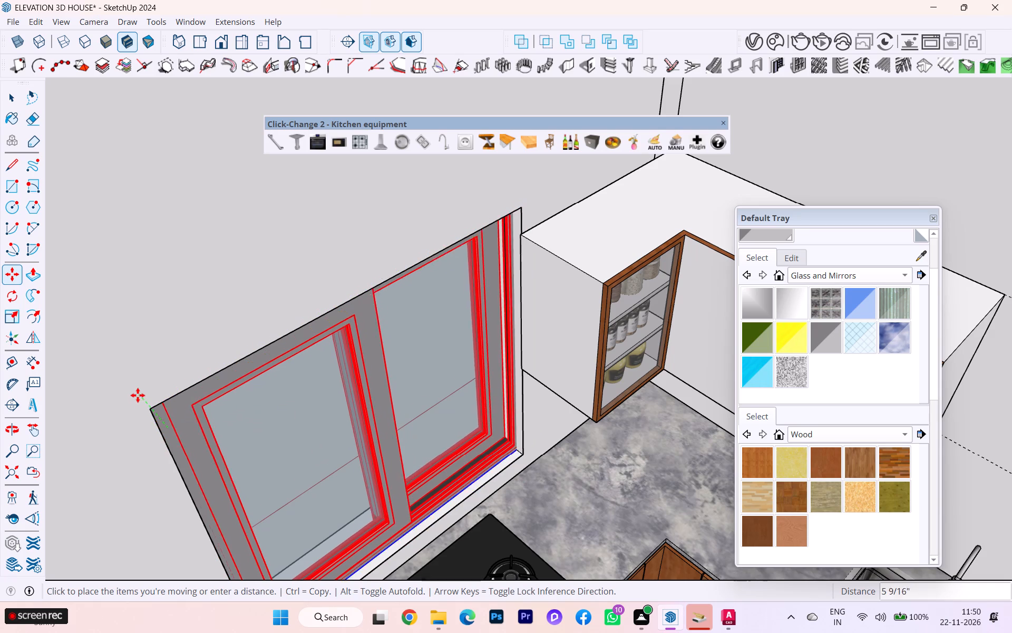
pyautogui.doubleClick(136, 394)
pyautogui.scroll(-4, 533, 285)
pyautogui.scroll(1, 547, 285)
pyautogui.scroll(-2, 547, 285)
pyautogui.moveTo(518, 294); pyautogui.dragTo(496, 300, button='middle')
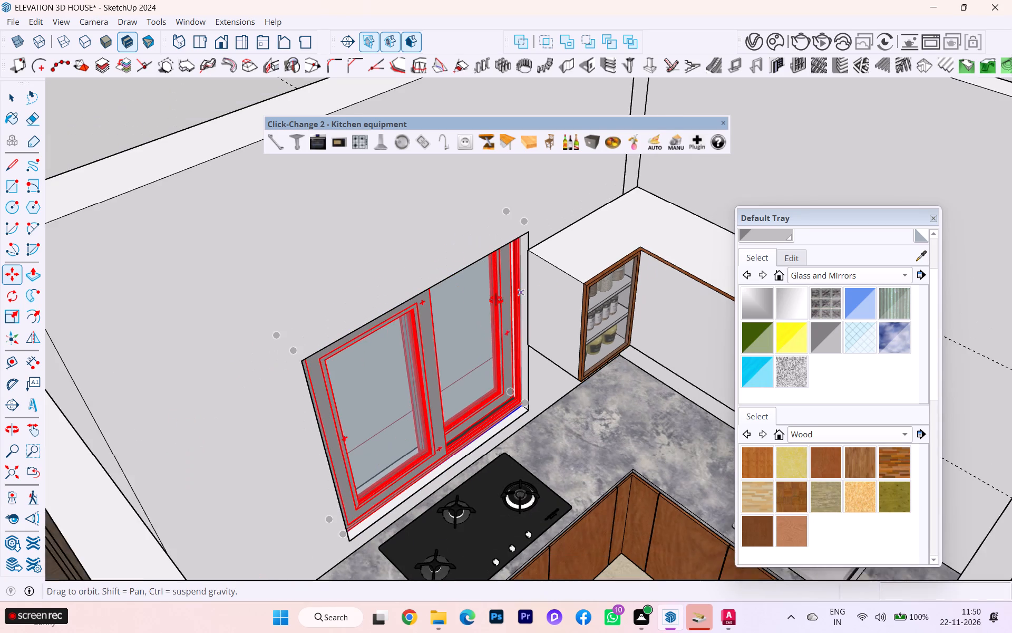
pyautogui.moveTo(496, 300); pyautogui.dragTo(287, 335, button='middle')
pyautogui.scroll(-4, 417, 279)
pyautogui.scroll(-5, 567, 273)
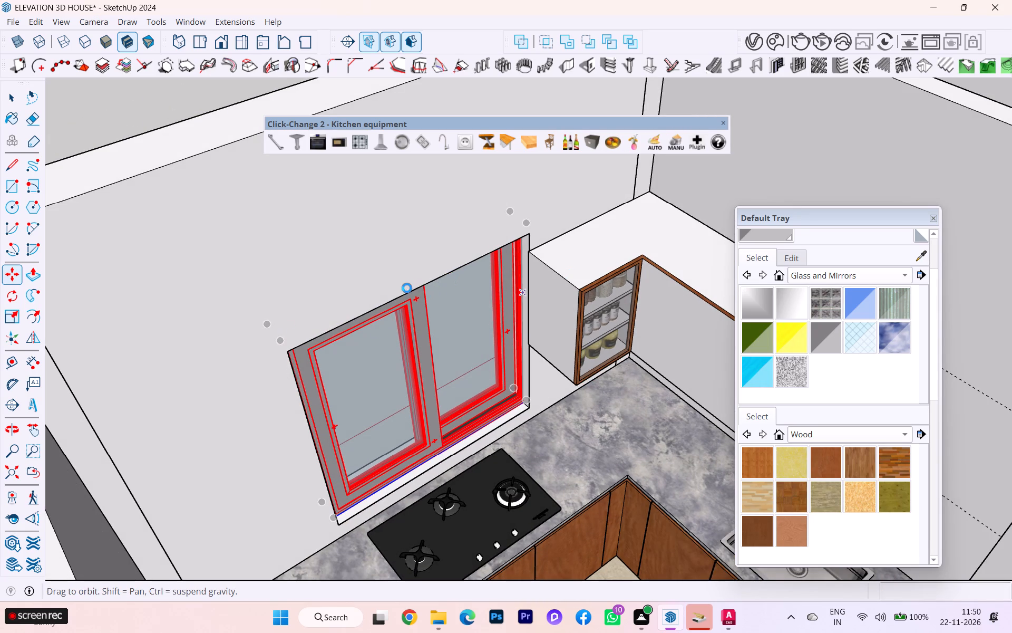
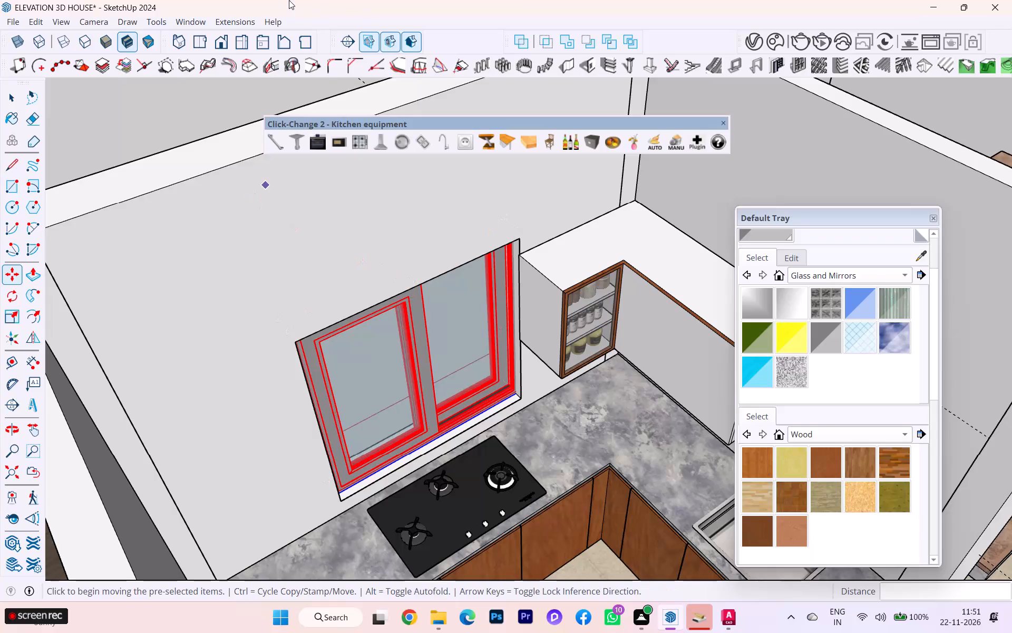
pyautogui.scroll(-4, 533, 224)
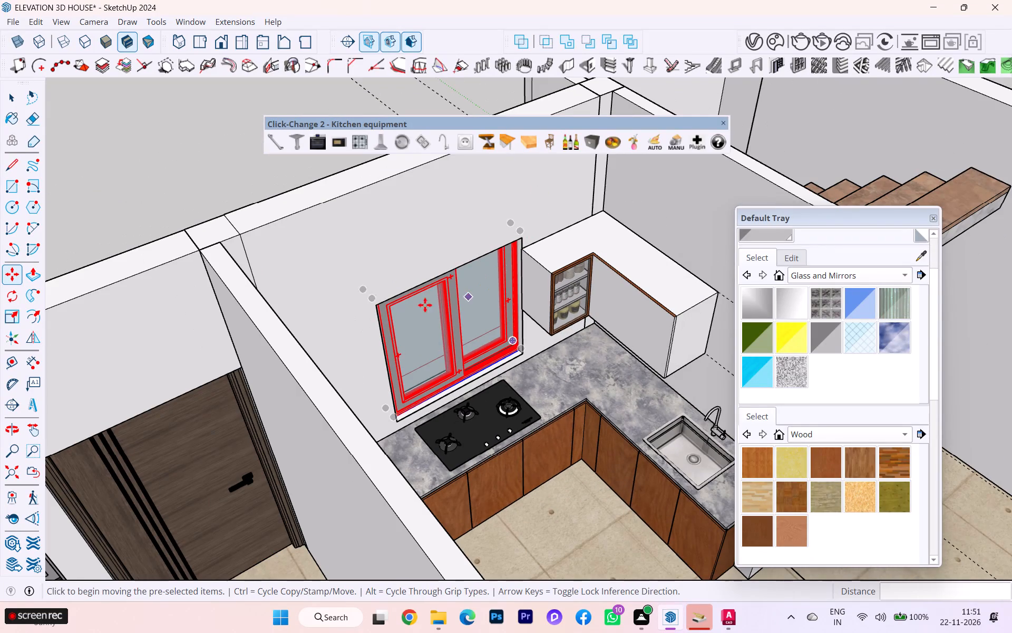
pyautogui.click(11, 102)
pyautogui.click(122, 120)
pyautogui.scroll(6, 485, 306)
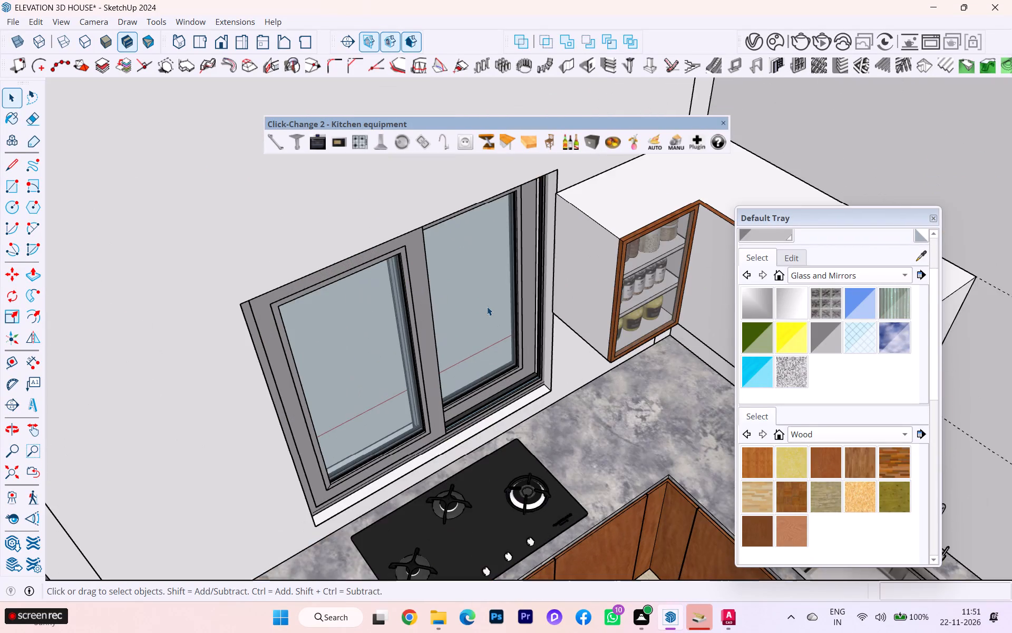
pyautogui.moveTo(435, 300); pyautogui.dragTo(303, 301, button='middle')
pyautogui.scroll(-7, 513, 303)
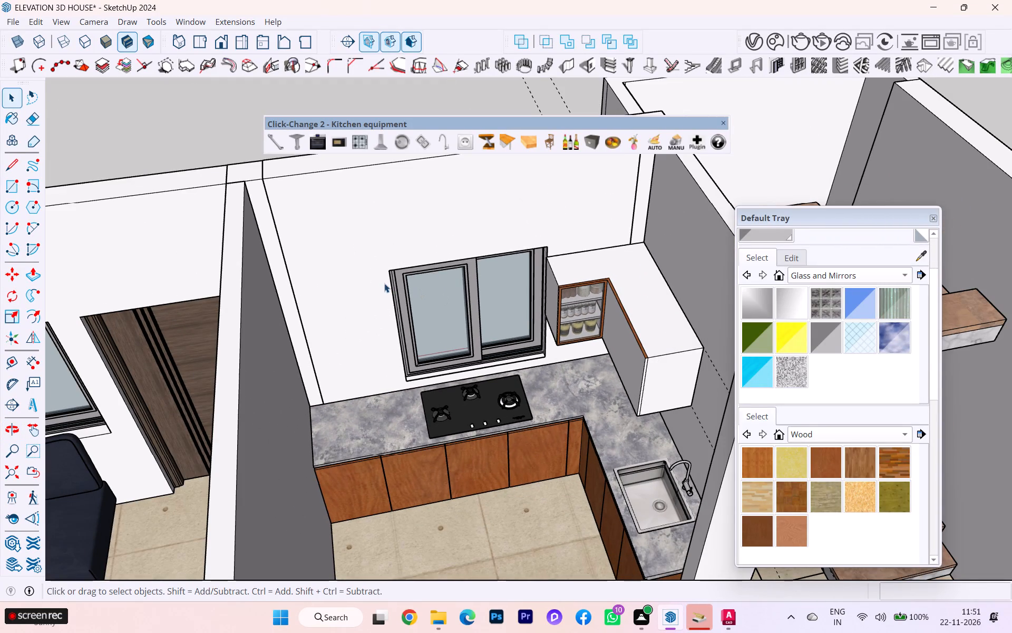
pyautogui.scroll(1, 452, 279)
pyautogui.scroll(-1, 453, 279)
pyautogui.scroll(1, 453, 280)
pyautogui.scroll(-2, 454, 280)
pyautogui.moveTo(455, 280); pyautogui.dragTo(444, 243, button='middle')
# Group the glass pane face and its edges on the wall cabinet holding the jars and bottles.
pyautogui.scroll(1, 455, 280)
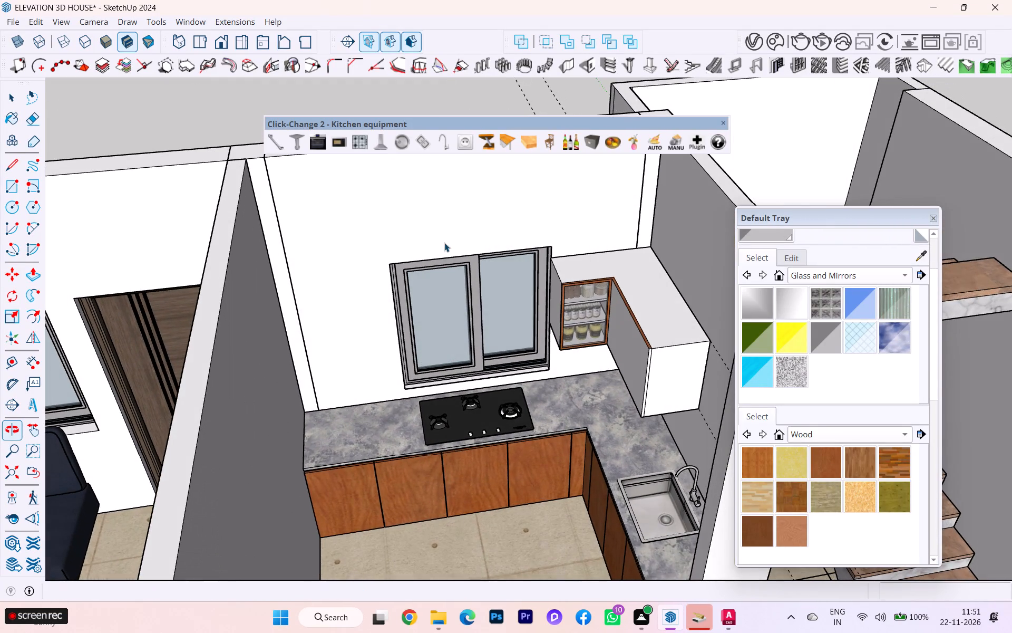
pyautogui.scroll(2, 542, 373)
pyautogui.scroll(6, 613, 285)
pyautogui.scroll(-1, 623, 271)
pyautogui.scroll(2, 623, 271)
pyautogui.scroll(-1, 617, 253)
pyautogui.moveTo(602, 205); pyautogui.dragTo(589, 134, button='middle')
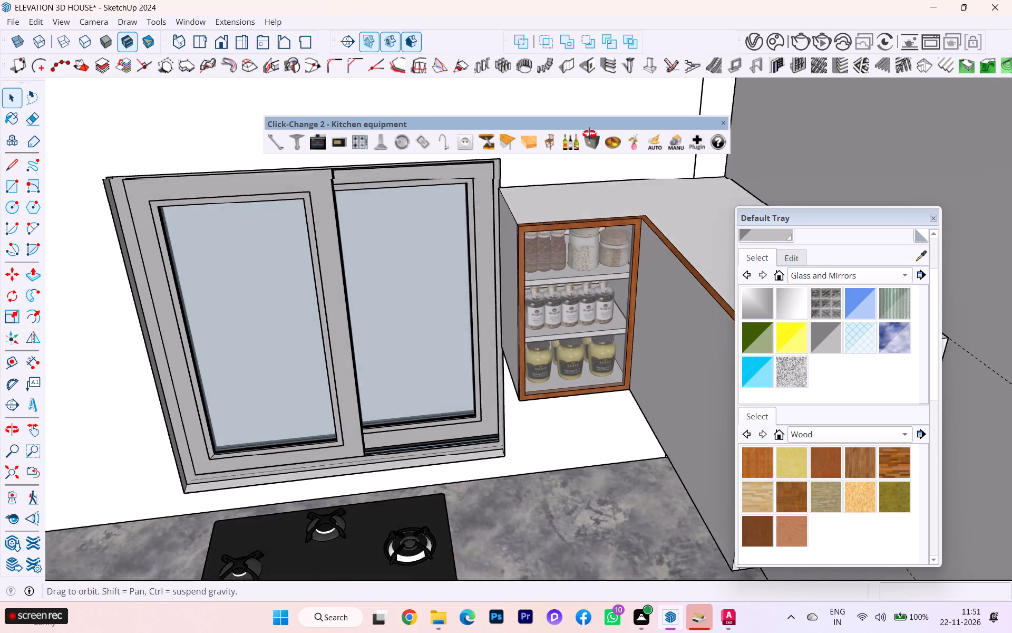
pyautogui.moveTo(589, 134); pyautogui.dragTo(545, 93, button='middle')
pyautogui.scroll(2, 608, 237)
pyautogui.click(566, 273)
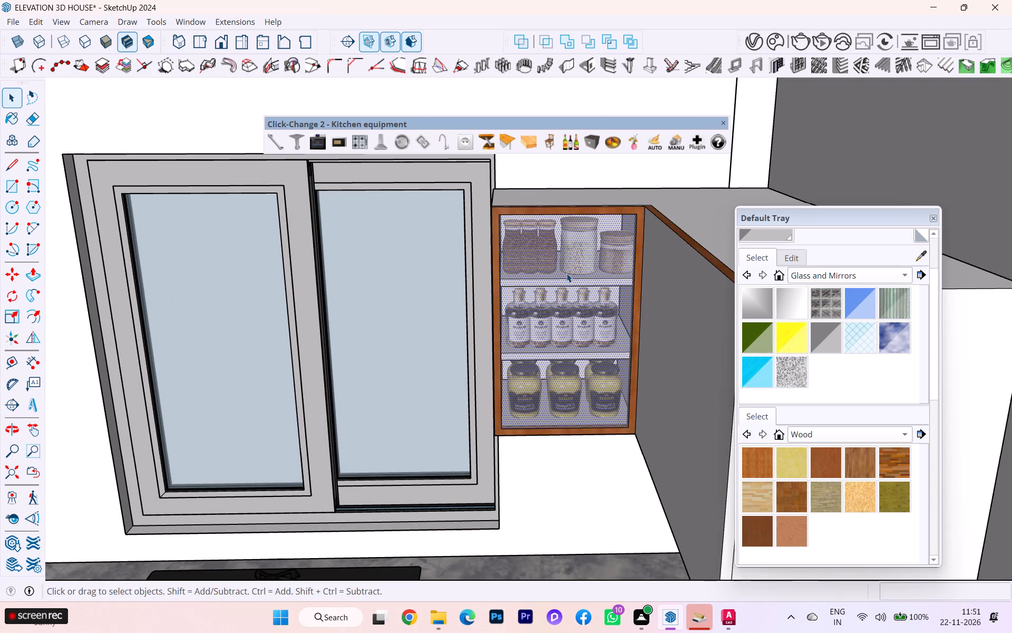
pyautogui.doubleClick(559, 279)
pyautogui.rightClick(559, 279)
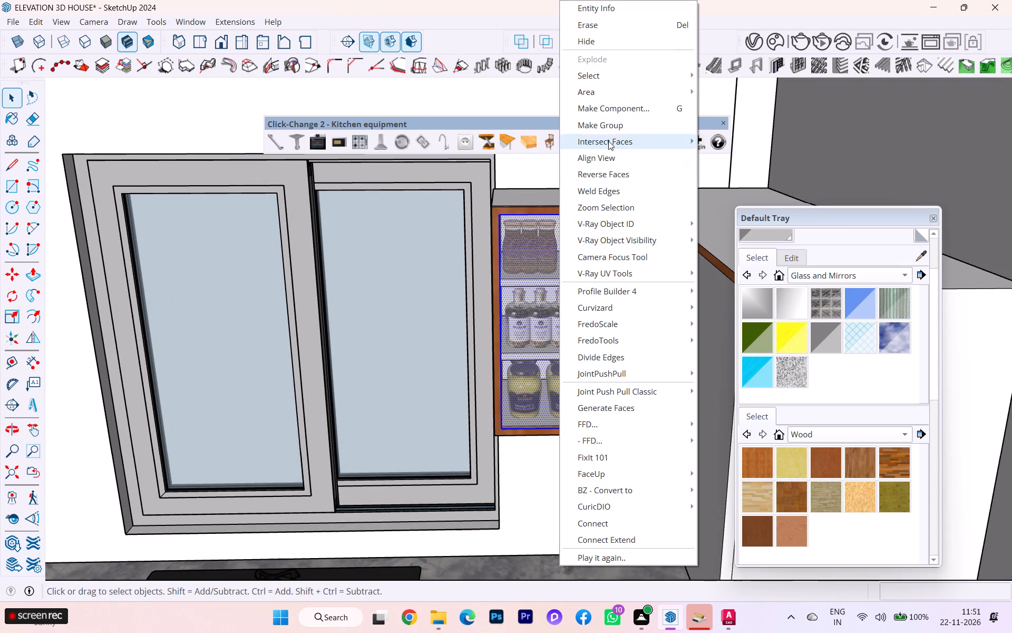
pyautogui.click(606, 123)
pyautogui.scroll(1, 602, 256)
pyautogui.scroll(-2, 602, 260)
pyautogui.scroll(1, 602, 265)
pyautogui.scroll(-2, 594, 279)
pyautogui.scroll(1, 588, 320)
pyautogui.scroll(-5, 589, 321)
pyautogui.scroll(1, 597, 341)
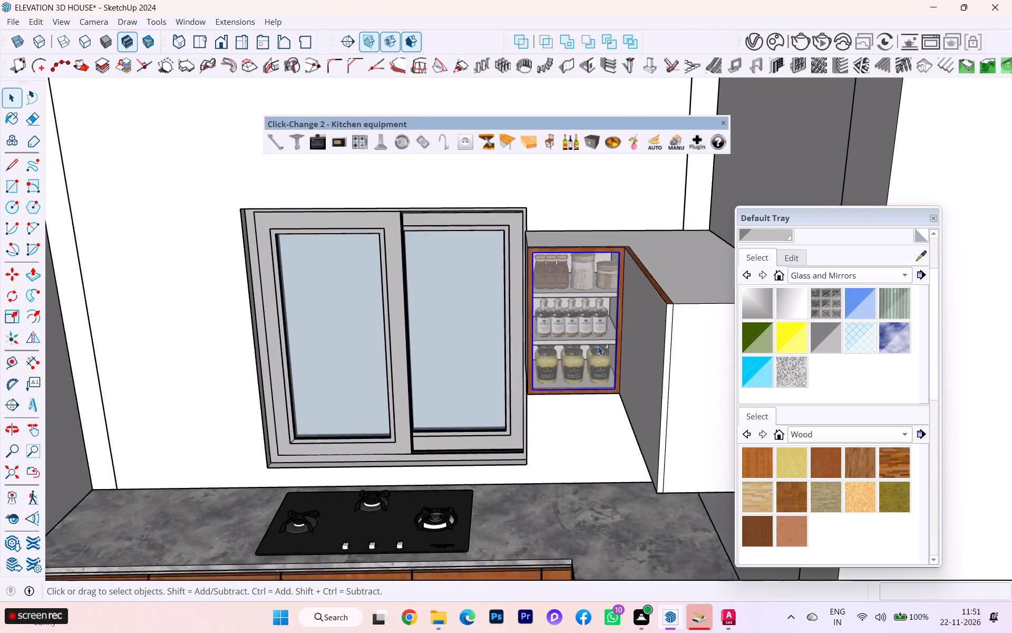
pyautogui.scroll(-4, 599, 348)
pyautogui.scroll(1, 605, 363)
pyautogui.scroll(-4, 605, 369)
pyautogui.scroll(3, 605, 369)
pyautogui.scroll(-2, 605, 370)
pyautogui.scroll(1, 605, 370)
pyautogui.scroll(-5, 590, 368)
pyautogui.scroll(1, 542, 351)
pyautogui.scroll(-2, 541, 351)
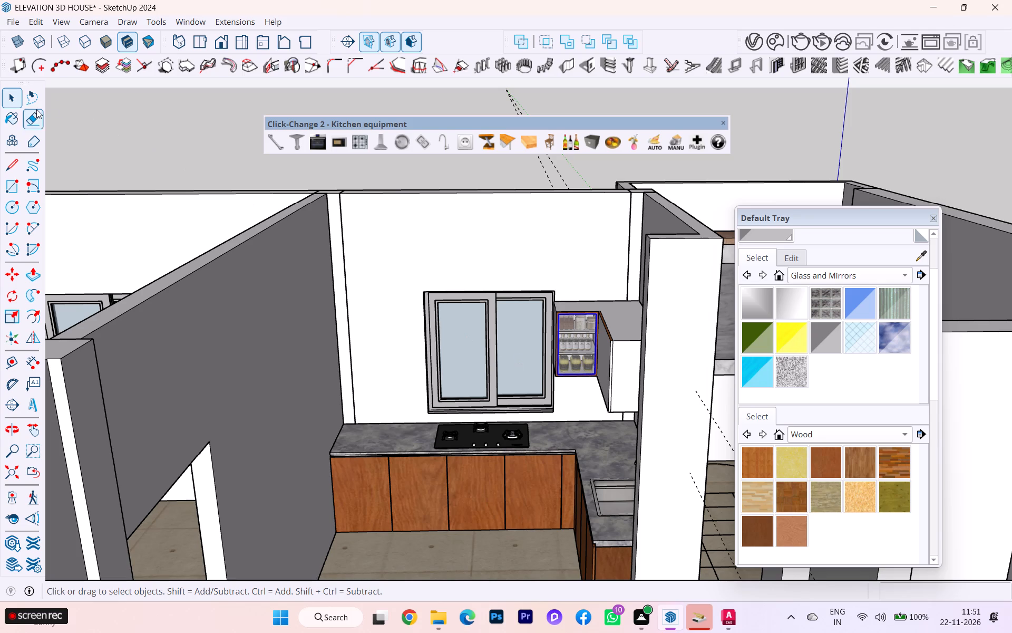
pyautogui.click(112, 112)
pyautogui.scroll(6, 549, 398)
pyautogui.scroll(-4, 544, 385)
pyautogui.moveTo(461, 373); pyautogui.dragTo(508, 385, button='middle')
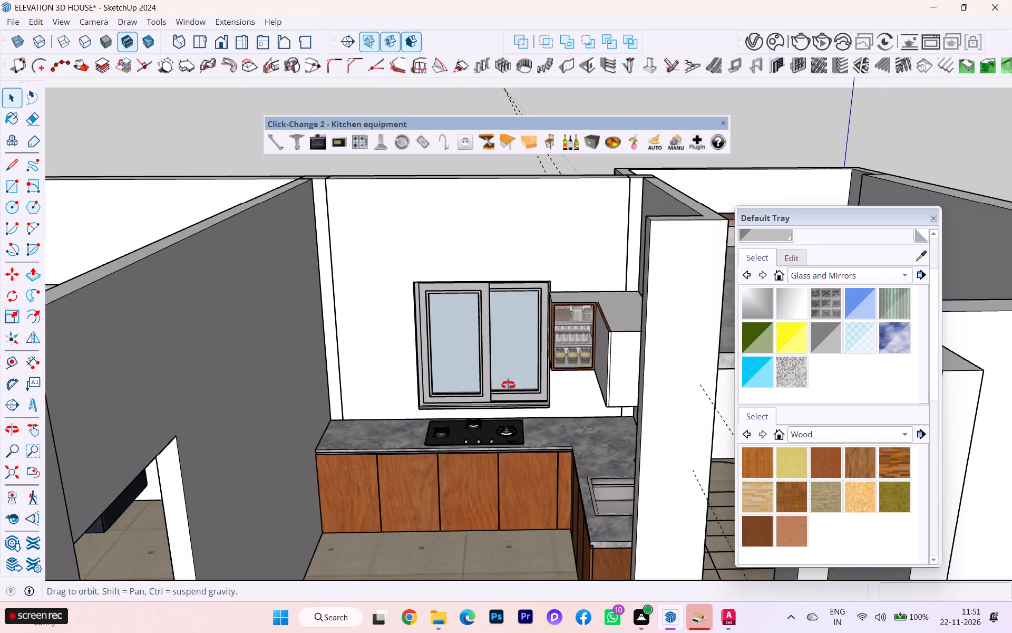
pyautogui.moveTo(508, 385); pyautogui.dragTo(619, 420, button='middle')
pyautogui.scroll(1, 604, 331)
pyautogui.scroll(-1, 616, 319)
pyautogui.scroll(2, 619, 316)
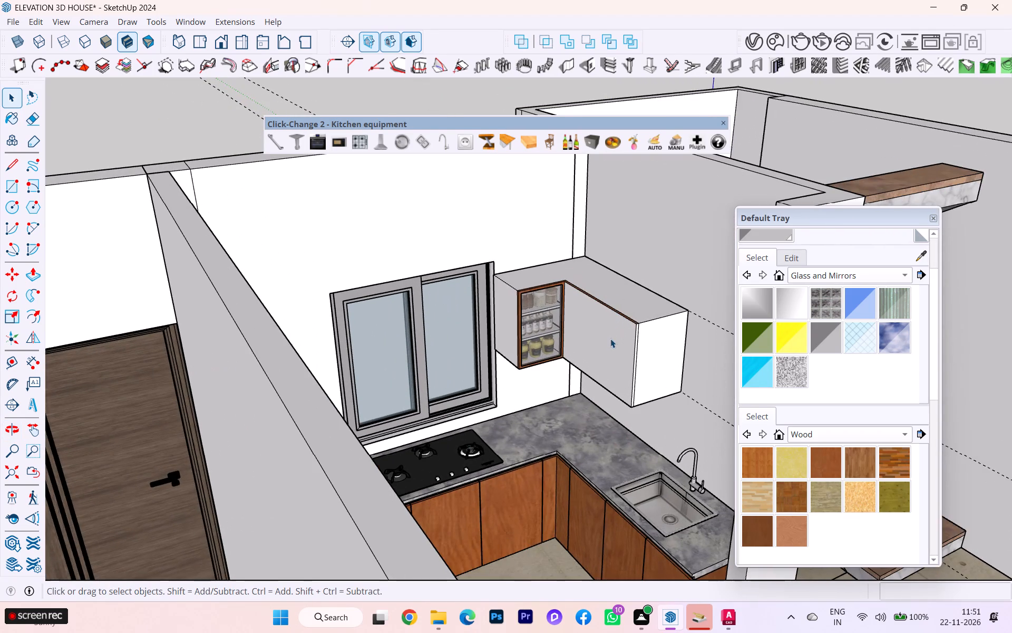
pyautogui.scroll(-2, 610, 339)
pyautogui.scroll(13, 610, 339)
# Copy the blank upper cabinet front's outer vertical edge to the glass cabinet corner and divide the span with /3 into three doors.
pyautogui.click(600, 333)
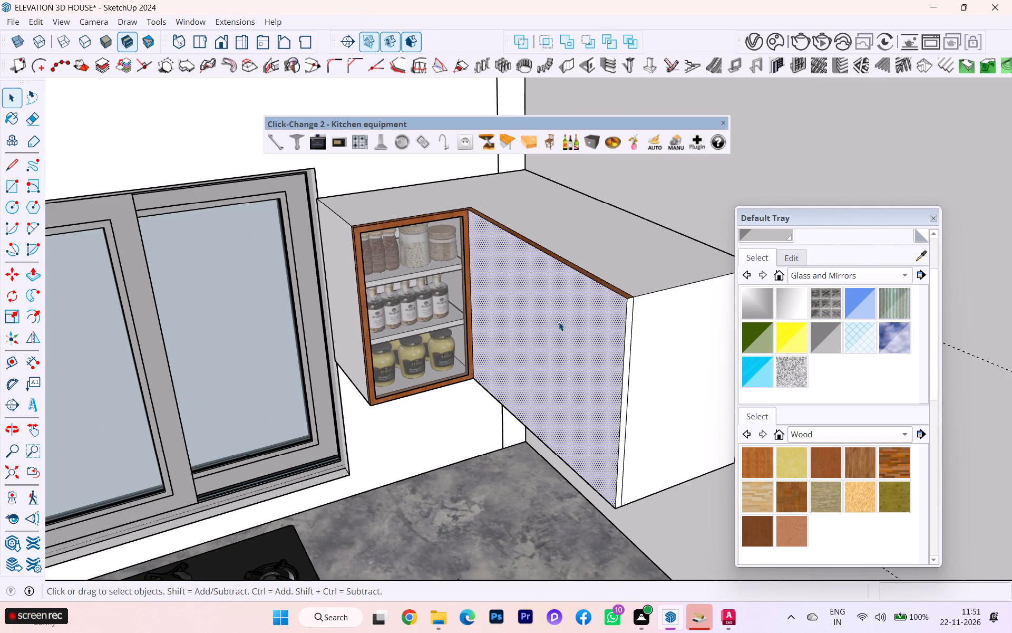
pyautogui.scroll(-1, 545, 320)
pyautogui.moveTo(563, 320); pyautogui.dragTo(675, 348, button='middle')
pyautogui.scroll(2, 568, 305)
pyautogui.scroll(2, 492, 318)
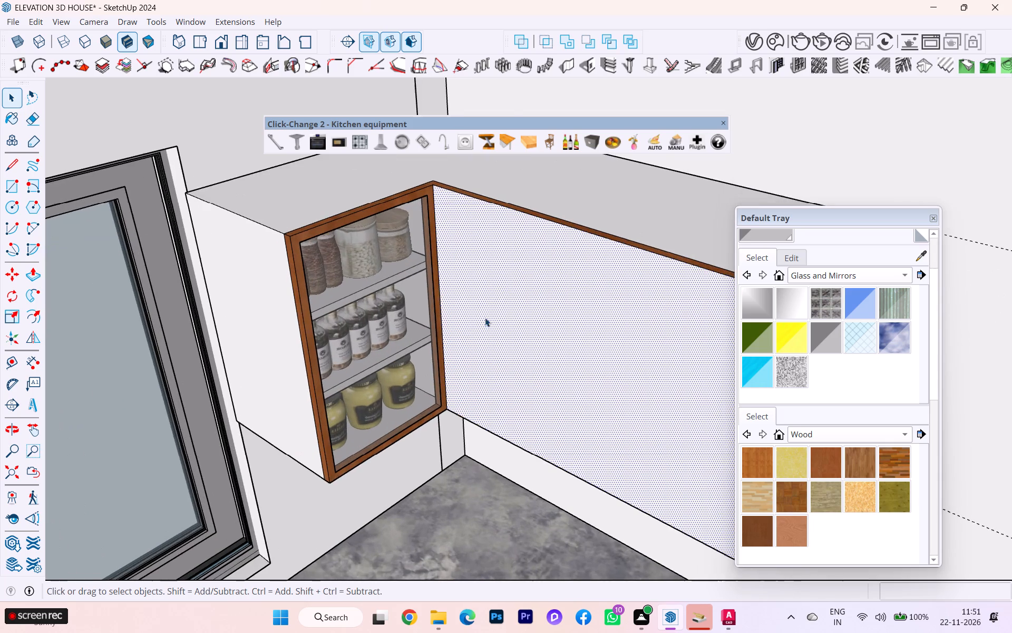
pyautogui.scroll(1, 485, 299)
pyautogui.scroll(-1, 485, 298)
pyautogui.scroll(1, 486, 298)
pyautogui.scroll(-1, 473, 301)
pyautogui.scroll(2, 465, 307)
pyautogui.scroll(-5, 464, 308)
pyautogui.scroll(4, 656, 372)
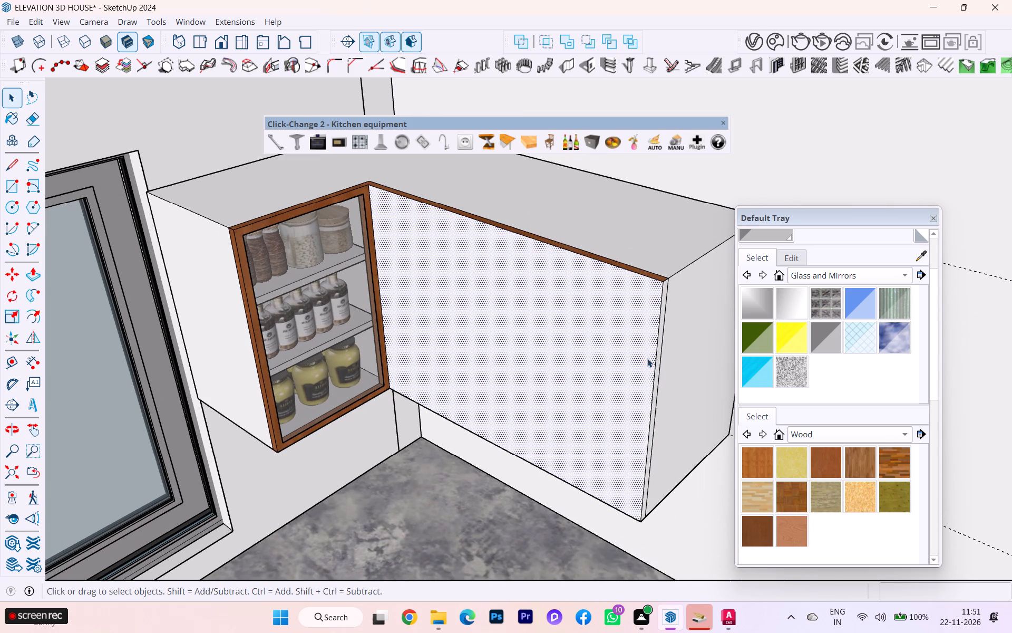
pyautogui.click(658, 340)
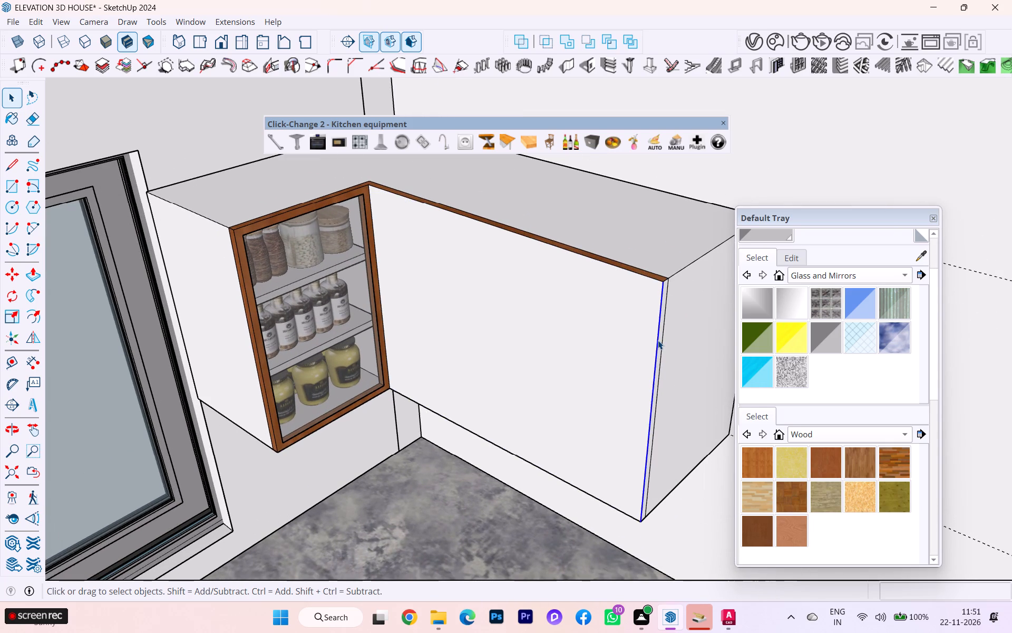
pyautogui.press('m')
pyautogui.press('Return')
pyautogui.click(659, 339)
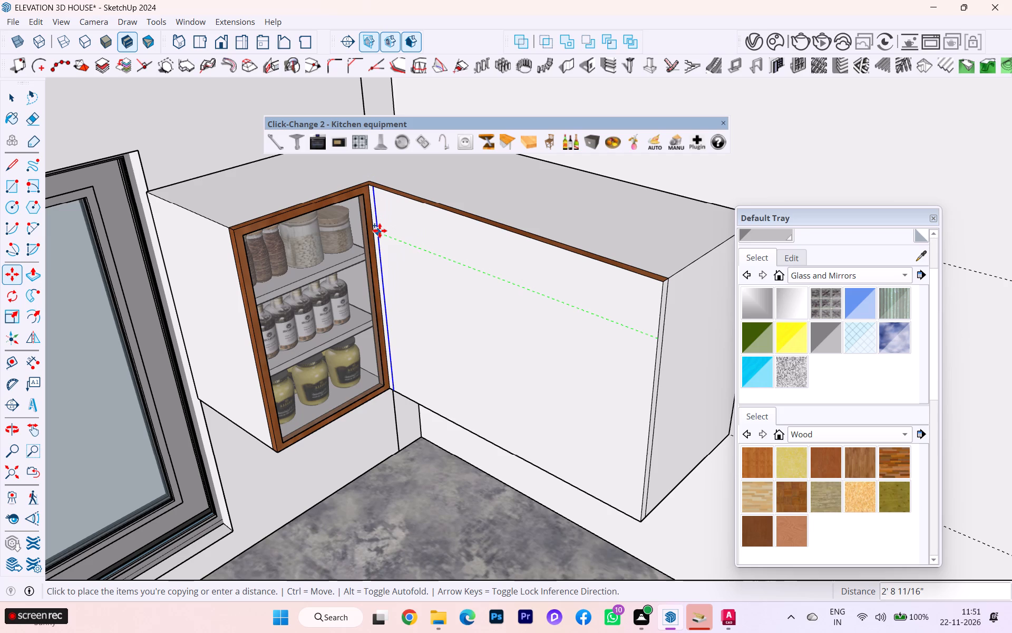
pyautogui.press('Left')
pyautogui.scroll(2, 379, 231)
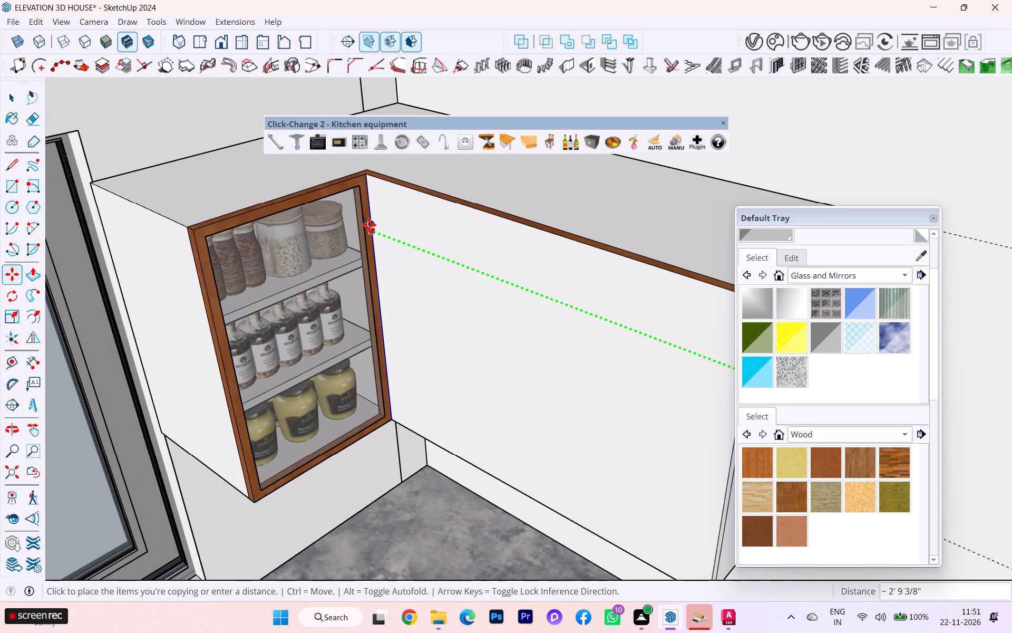
pyautogui.click(369, 225)
pyautogui.write('/3')
pyautogui.press('Return')
pyautogui.scroll(-3, 399, 255)
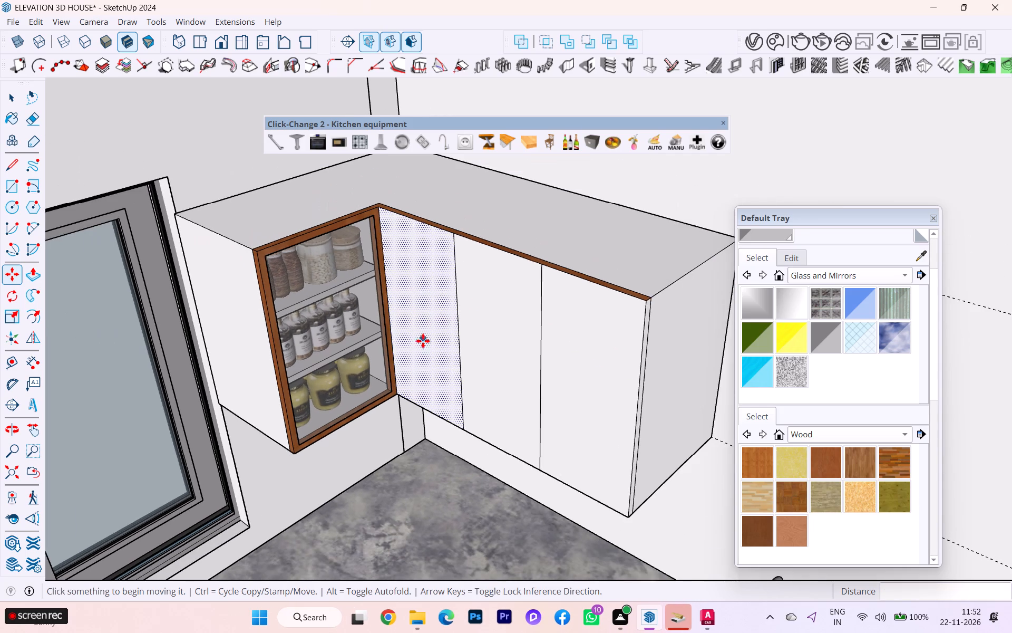
# Copy both vertical door dividing lines 4 mm sideways along the cabinet front to outline narrow gap strips.
pyautogui.moveTo(563, 370); pyautogui.dragTo(683, 386, button='middle')
pyautogui.scroll(1, 113, 191)
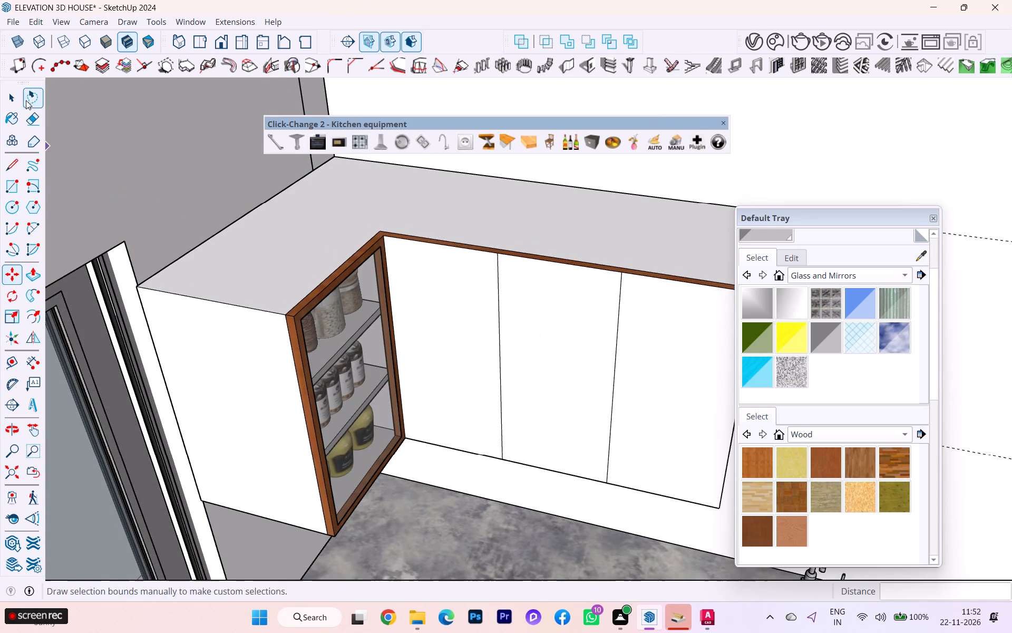
pyautogui.click(18, 89)
pyautogui.scroll(-3, 395, 273)
pyautogui.scroll(2, 481, 314)
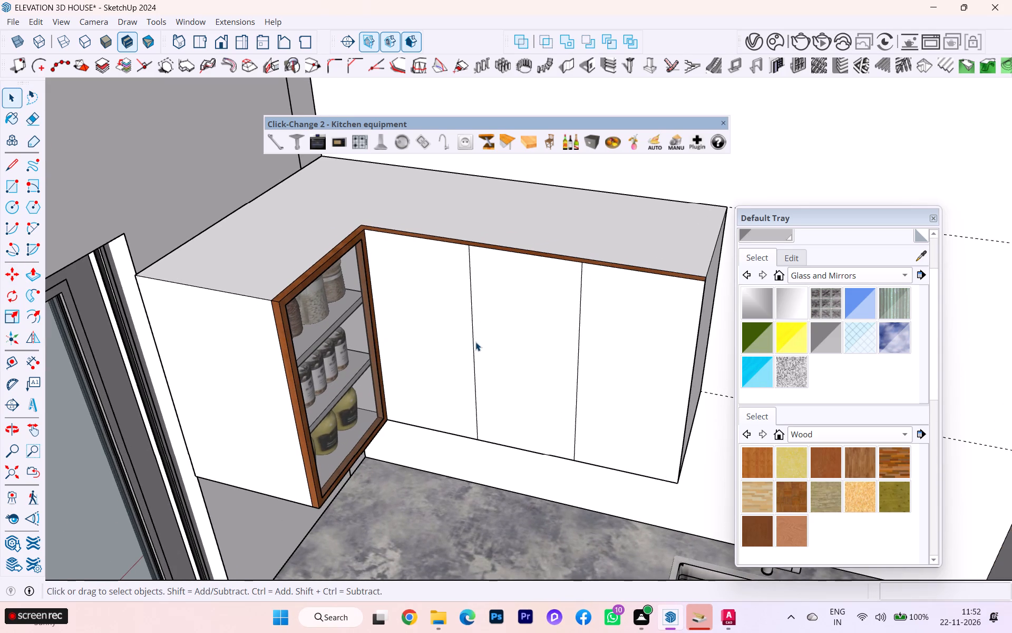
pyautogui.click(473, 347)
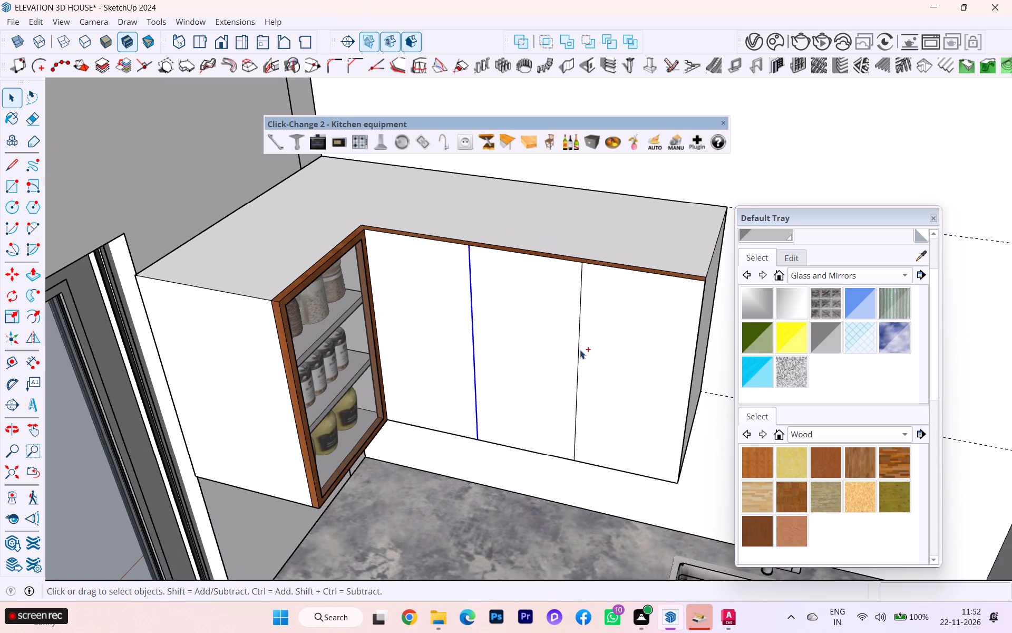
pyautogui.keyDown('ctrl'); pyautogui.click(578, 352); pyautogui.keyUp('ctrl')
pyautogui.press('m')
pyautogui.press('Return')
pyautogui.scroll(1, 493, 429)
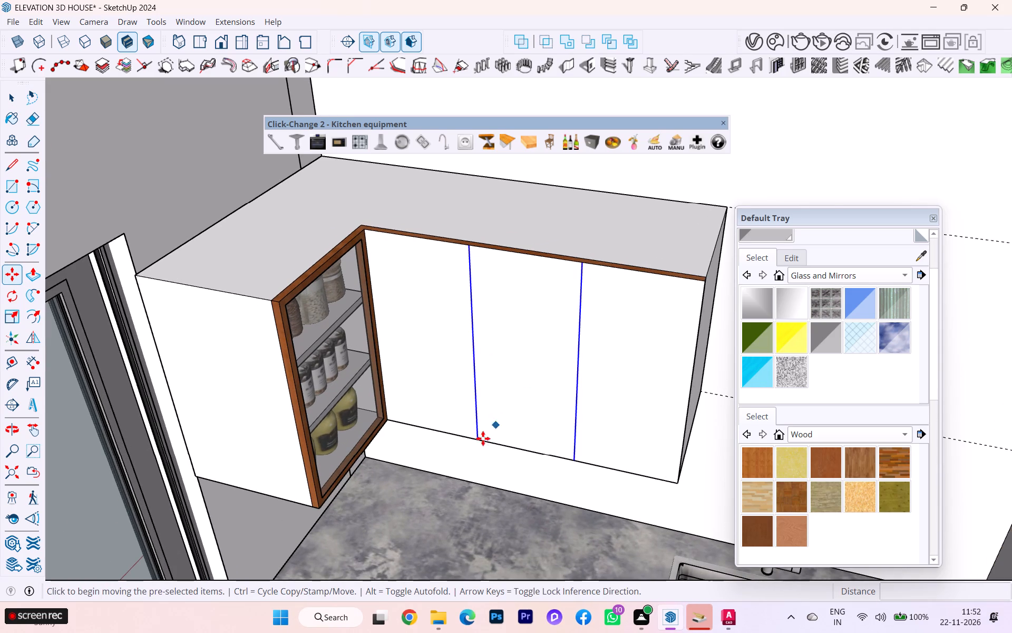
pyautogui.scroll(2, 483, 438)
pyautogui.click(475, 445)
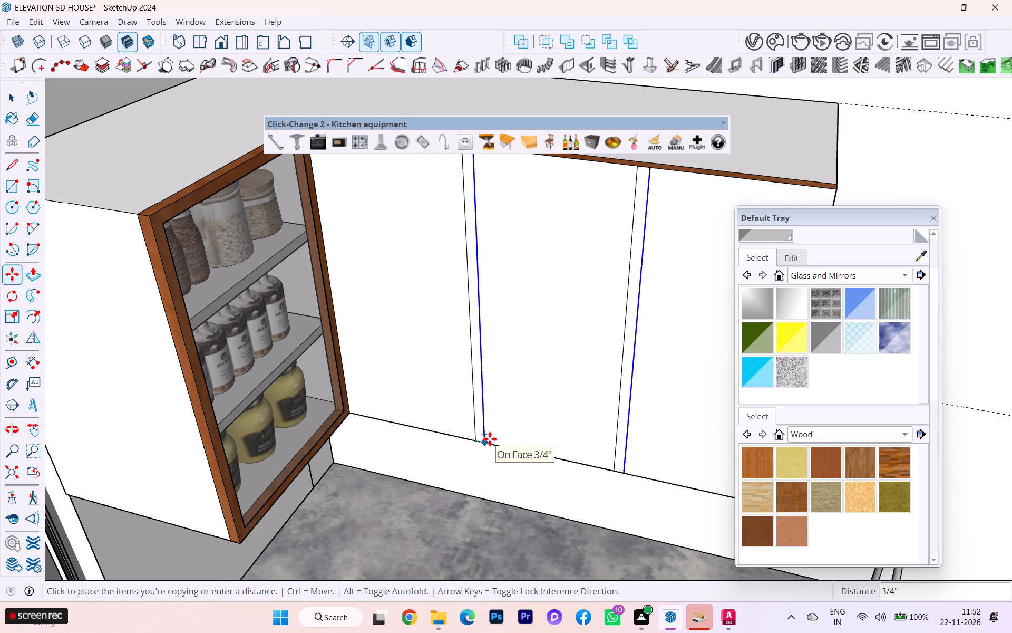
pyautogui.press('4')
pyautogui.write('MM')
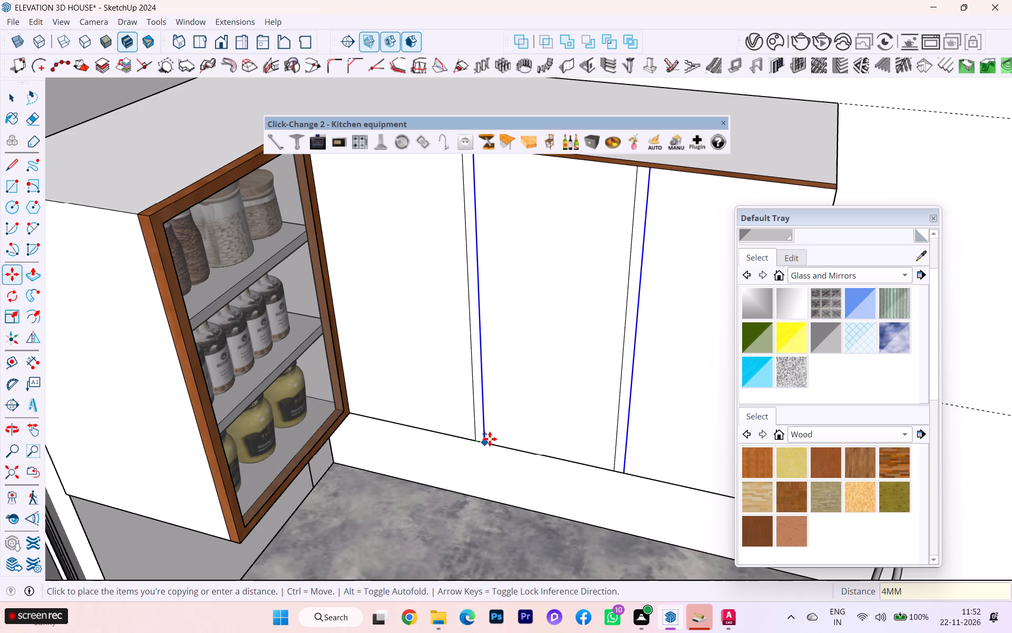
pyautogui.press('Return')
# Push the gap strip nearest the glass cabinet 3/4" inward with Push/Pull to form a groove between the doors.
pyautogui.scroll(-4, 490, 439)
pyautogui.scroll(5, 511, 368)
pyautogui.scroll(-1, 499, 326)
pyautogui.scroll(1, 499, 326)
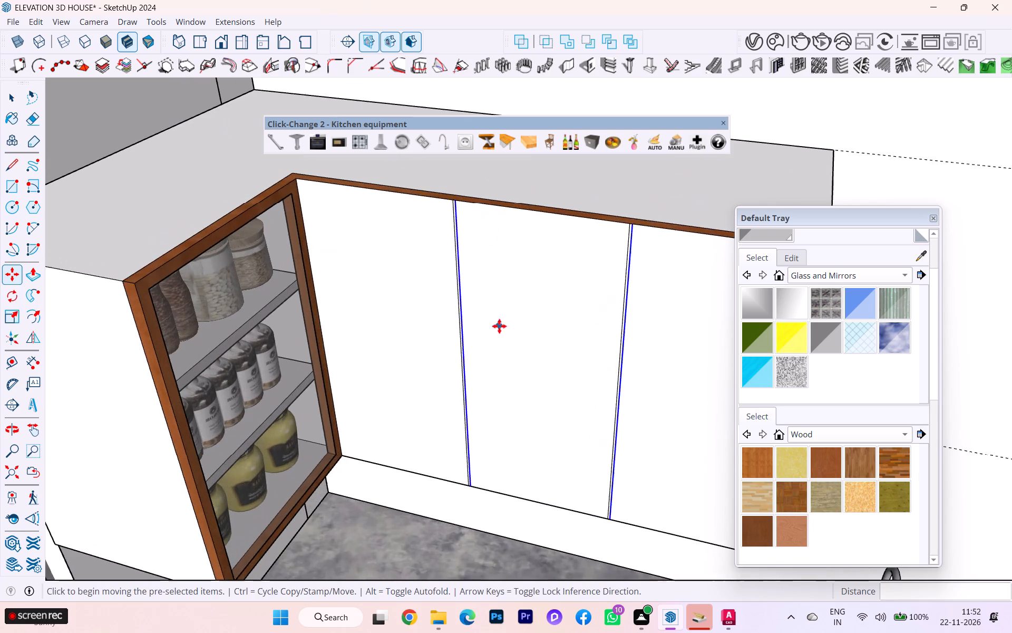
pyautogui.scroll(1, 474, 171)
pyautogui.scroll(-1, 474, 171)
pyautogui.scroll(7, 474, 172)
pyautogui.scroll(2, 451, 228)
pyautogui.scroll(-2, 451, 228)
pyautogui.scroll(2, 451, 228)
pyautogui.scroll(-1, 446, 243)
pyautogui.moveTo(446, 244); pyautogui.dragTo(463, 341, button='middle')
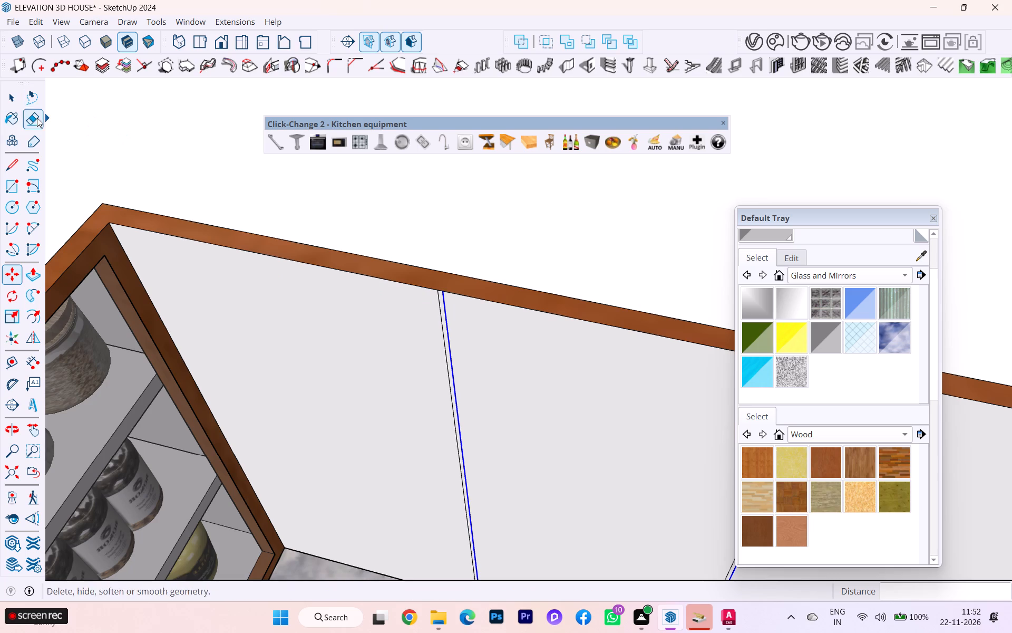
pyautogui.click(10, 95)
pyautogui.scroll(9, 332, 263)
pyautogui.click(494, 328)
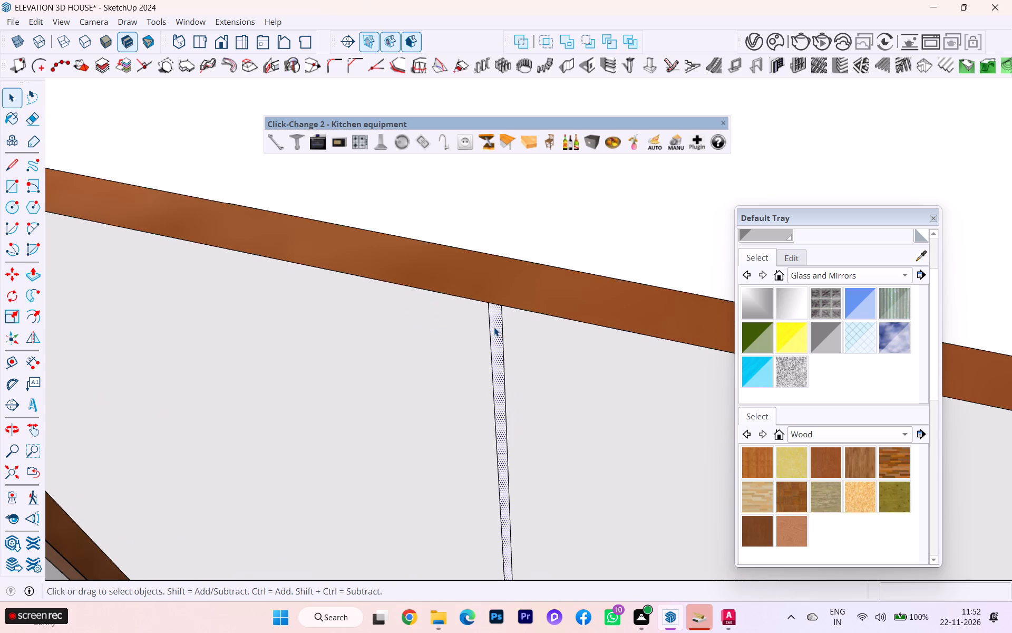
pyautogui.press('p')
pyautogui.click(488, 331)
pyautogui.click(513, 259)
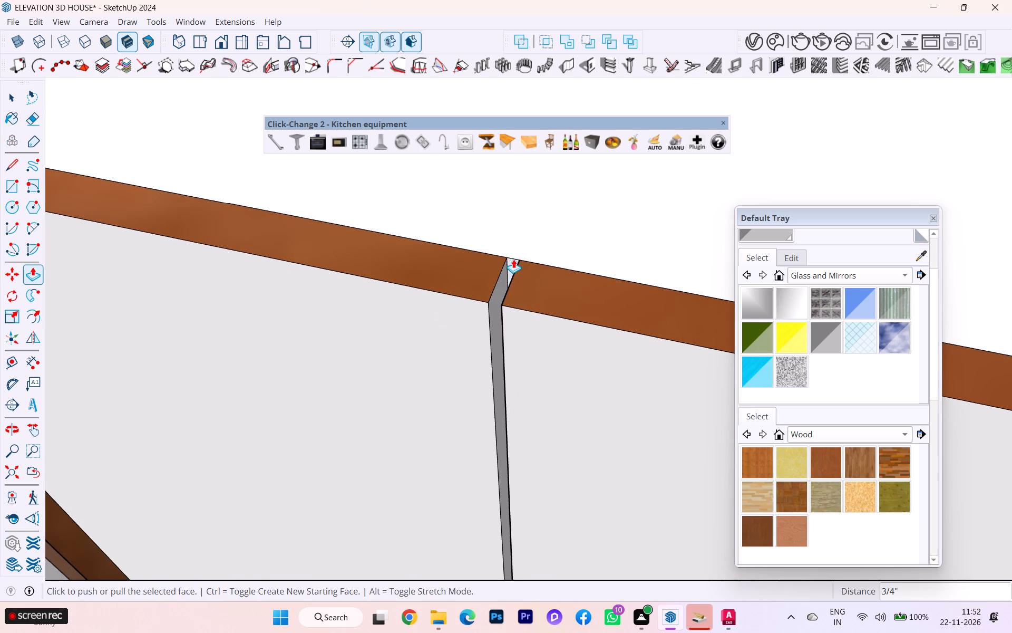
# Push the second gap strip, farther from the glass cabinet, 3/4" inward to separate the other two doors.
pyautogui.scroll(-4, 461, 270)
pyautogui.scroll(1, 435, 276)
pyautogui.scroll(-1, 430, 277)
pyautogui.scroll(-1, 336, 270)
pyautogui.scroll(1, 336, 270)
pyautogui.scroll(-1, 336, 270)
pyautogui.scroll(1, 336, 270)
pyautogui.scroll(-3, 336, 270)
pyautogui.scroll(1, 336, 270)
pyautogui.scroll(-5, 336, 270)
pyautogui.scroll(2, 342, 268)
pyautogui.scroll(-3, 342, 268)
pyautogui.scroll(2, 303, 280)
pyautogui.scroll(-9, 303, 280)
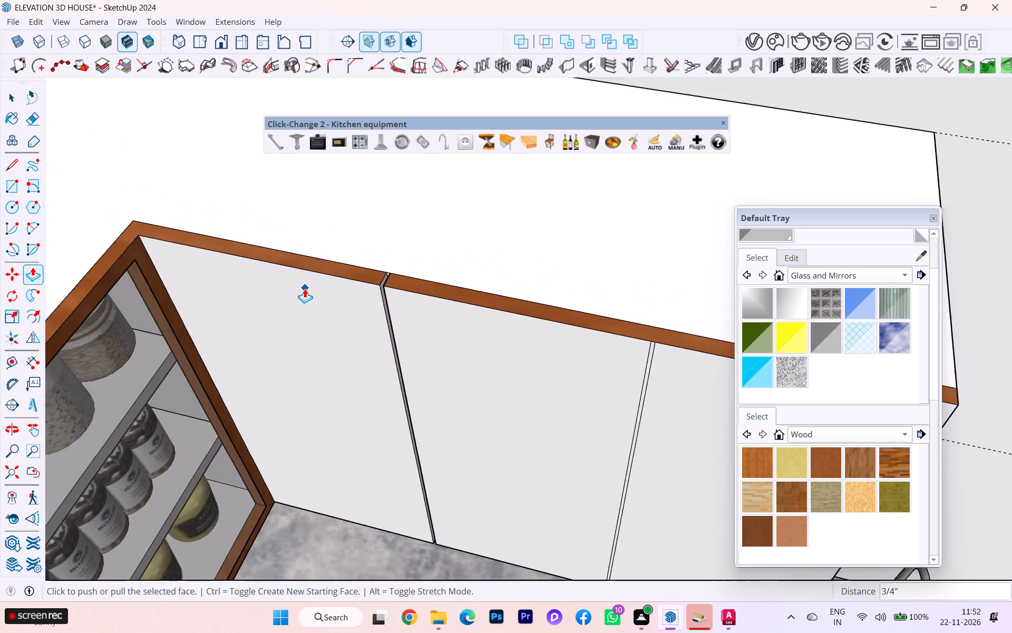
pyautogui.scroll(1, 305, 289)
pyautogui.scroll(-1, 307, 290)
pyautogui.scroll(1, 435, 310)
pyautogui.scroll(-4, 396, 319)
pyautogui.click(20, 100)
pyautogui.scroll(3, 611, 358)
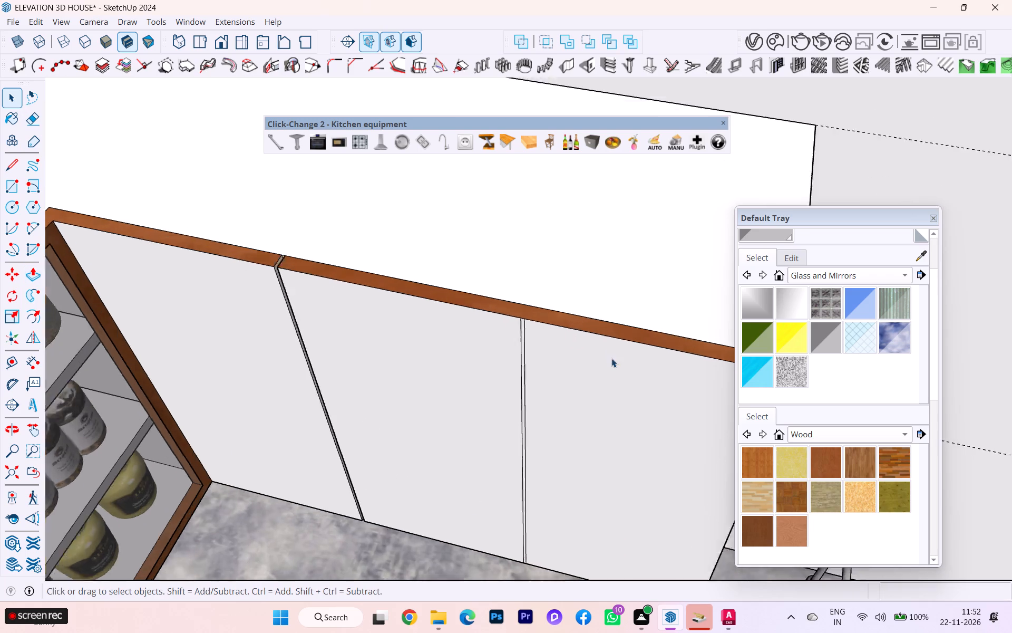
pyautogui.scroll(1, 611, 358)
pyautogui.scroll(-1, 549, 362)
pyautogui.scroll(3, 547, 362)
pyautogui.click(506, 319)
pyautogui.scroll(6, 505, 315)
pyautogui.scroll(-1, 505, 314)
pyautogui.scroll(1, 505, 314)
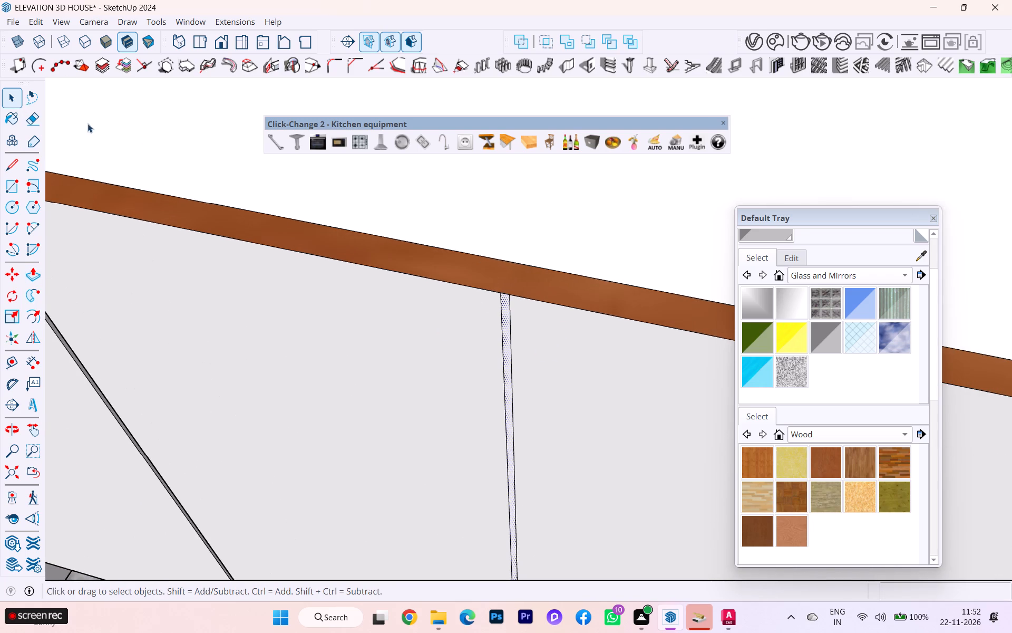
pyautogui.click(27, 265)
pyautogui.scroll(3, 491, 309)
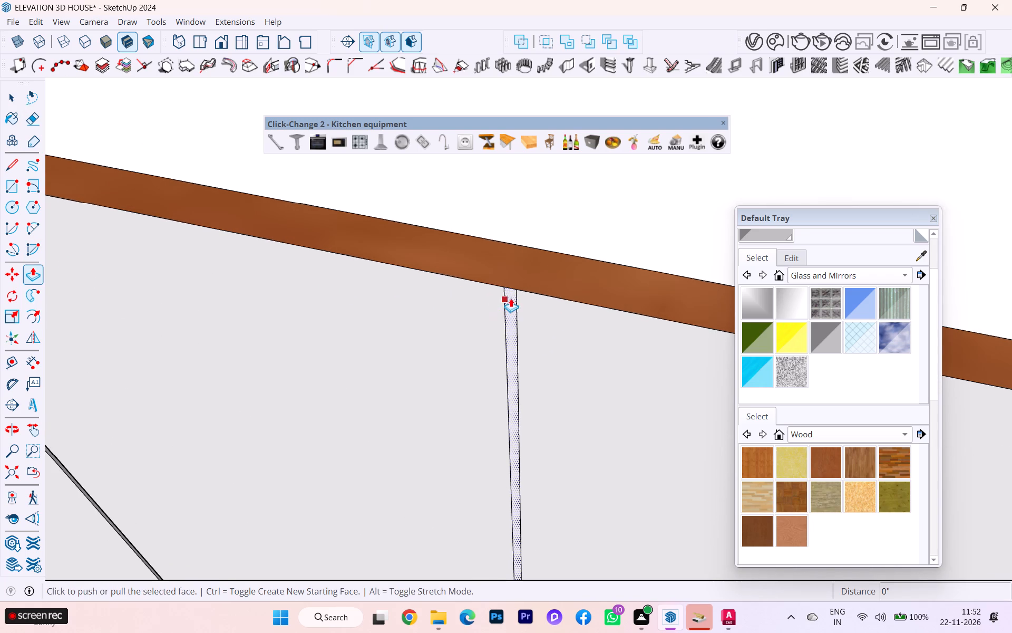
pyautogui.click(511, 298)
pyautogui.click(544, 245)
# Examine the grooves between the three upper cabinet doors from several angles.
pyautogui.scroll(-6, 559, 243)
pyautogui.scroll(-4, 515, 272)
pyautogui.scroll(1, 515, 272)
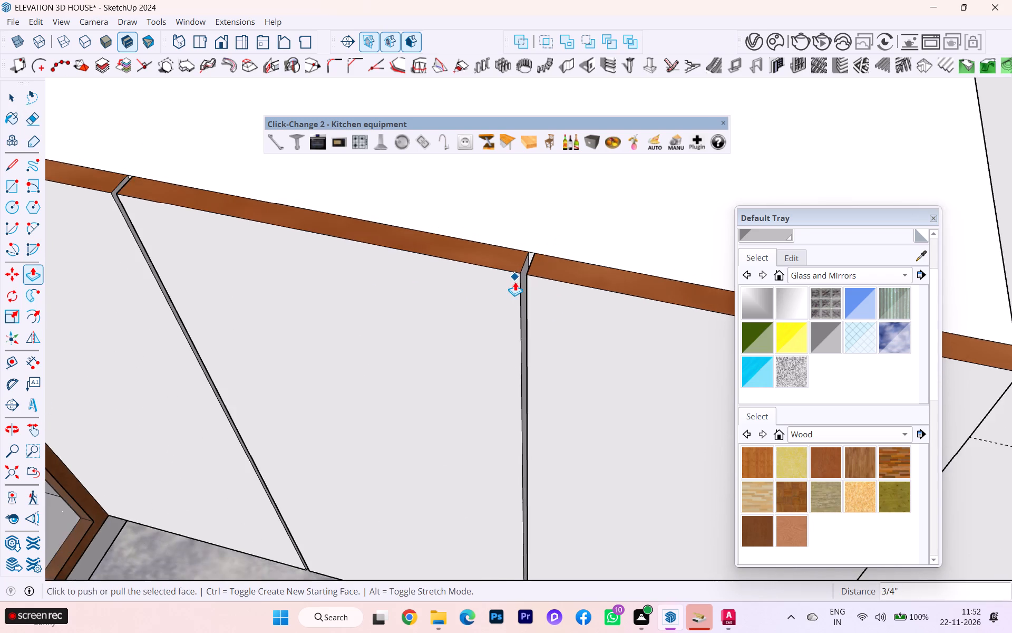
pyautogui.scroll(-1, 515, 282)
pyautogui.scroll(2, 515, 282)
pyautogui.scroll(-5, 515, 282)
pyautogui.scroll(2, 539, 286)
pyautogui.scroll(-5, 539, 286)
pyautogui.moveTo(539, 286); pyautogui.dragTo(524, 200, button='middle')
pyautogui.scroll(-3, 473, 279)
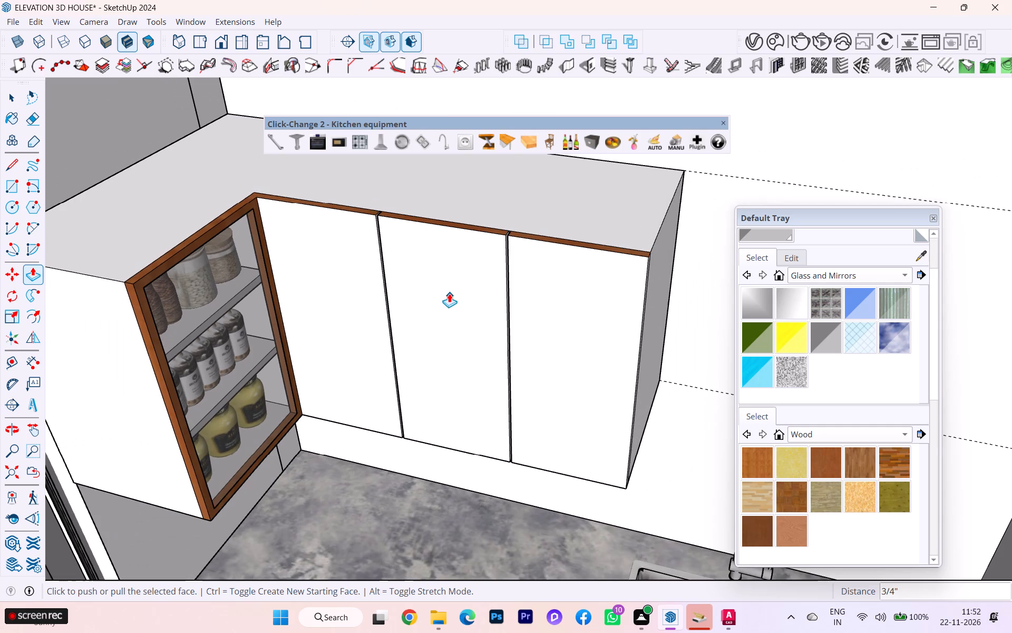
pyautogui.scroll(-1, 544, 280)
pyautogui.moveTo(544, 280); pyautogui.dragTo(352, 268, button='middle')
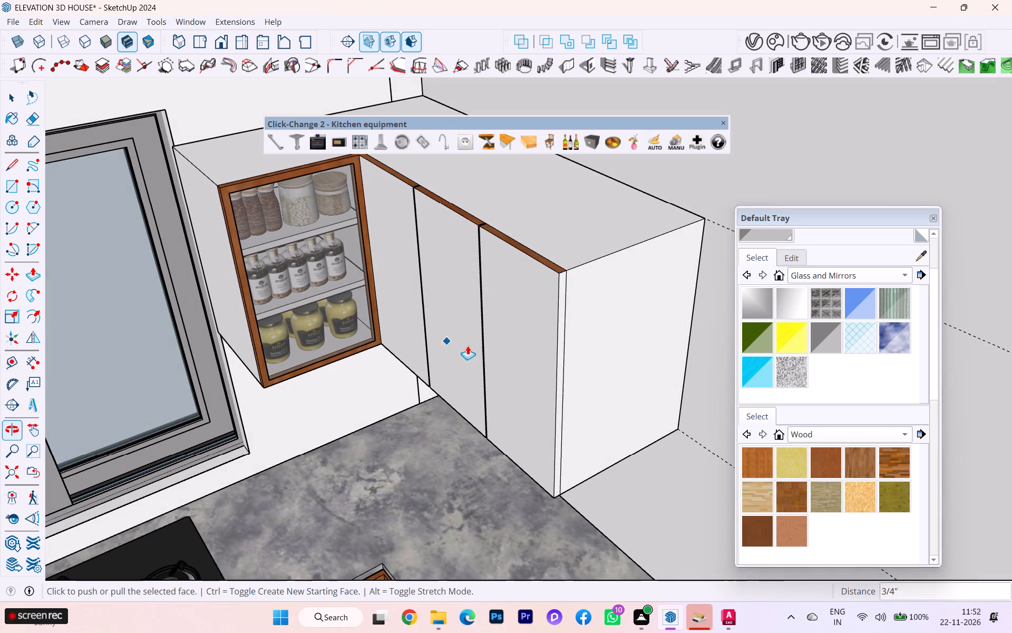
# Examine the upper cabinet doors and the surrounding kitchen from several angles.
pyautogui.click(14, 95)
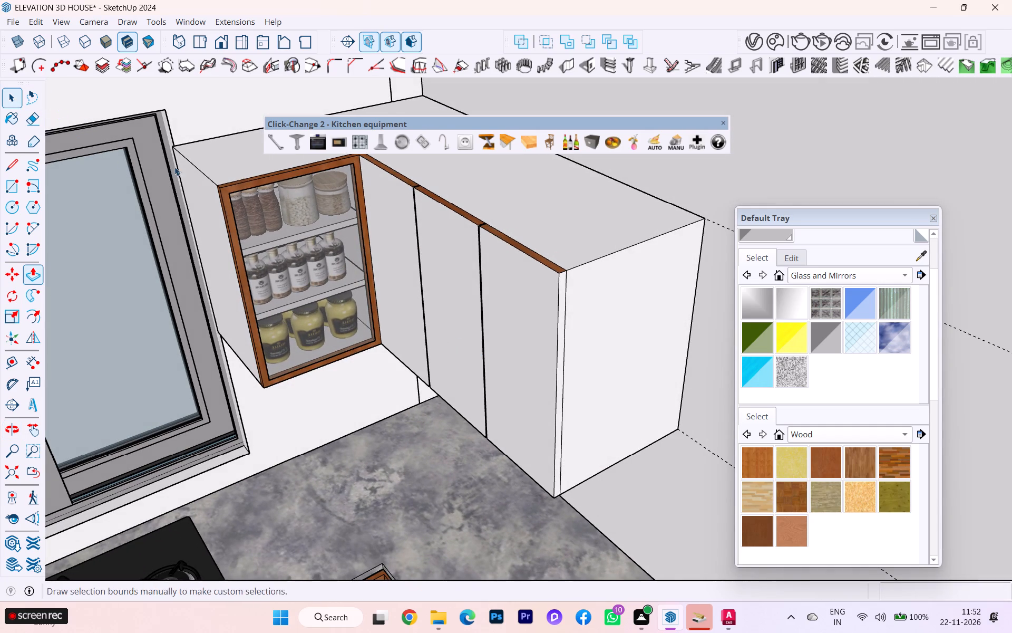
pyautogui.scroll(-3, 240, 220)
pyautogui.moveTo(276, 216); pyautogui.dragTo(418, 198, button='middle')
pyautogui.click(295, 393)
pyautogui.scroll(-1, 371, 388)
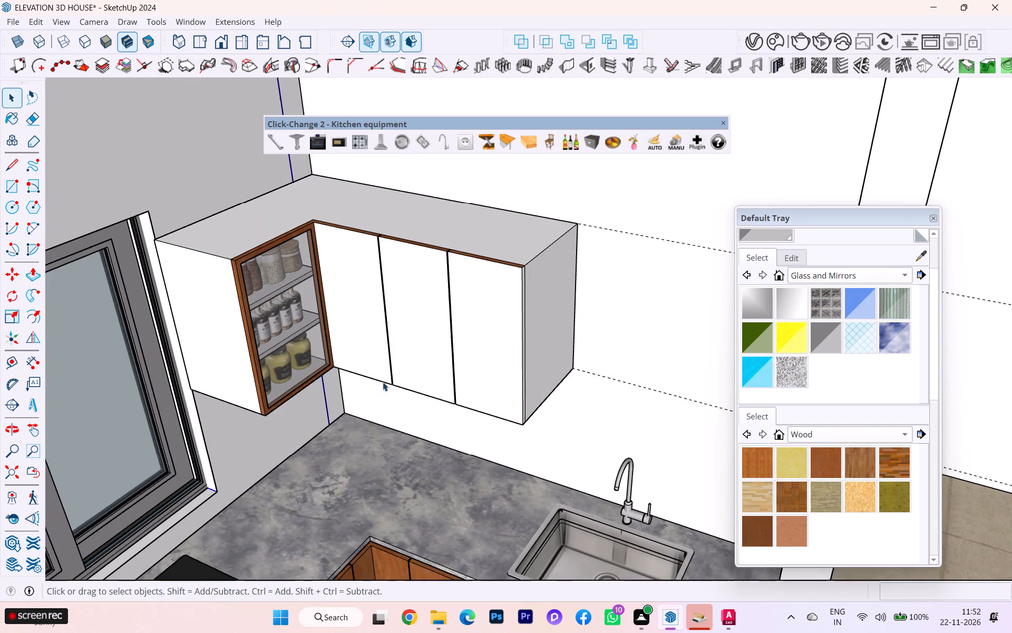
pyautogui.moveTo(402, 375); pyautogui.dragTo(485, 381, button='middle')
pyautogui.click(355, 325)
pyautogui.scroll(3, 355, 325)
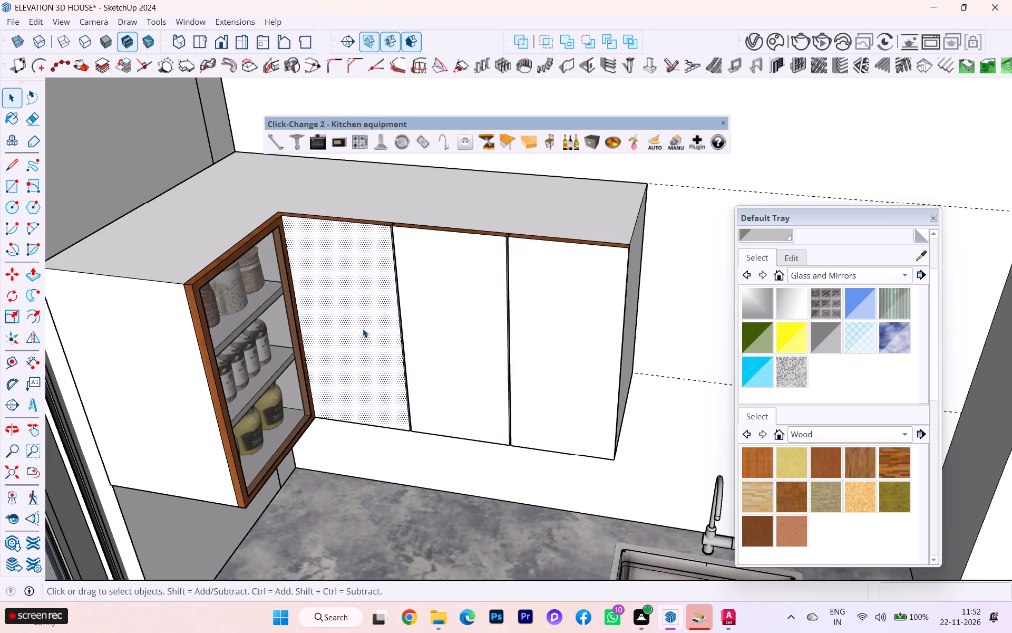
pyautogui.scroll(2, 365, 329)
pyautogui.scroll(-8, 378, 328)
pyautogui.scroll(7, 397, 331)
pyautogui.scroll(-1, 397, 331)
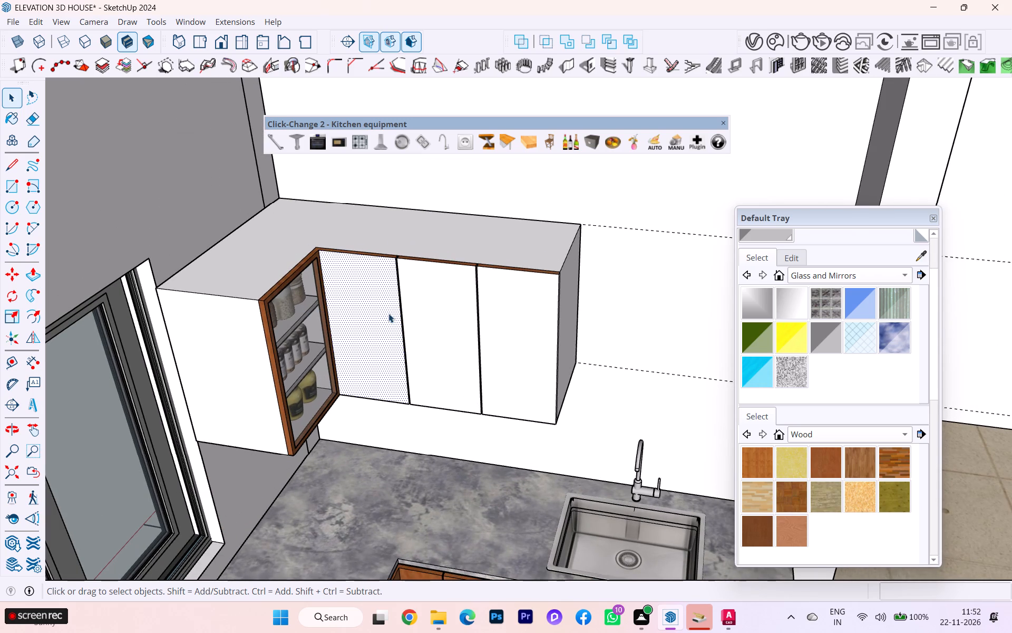
pyautogui.moveTo(381, 316); pyautogui.dragTo(261, 291, button='middle')
pyautogui.scroll(-4, 368, 281)
pyautogui.scroll(1, 396, 294)
pyautogui.scroll(-3, 397, 294)
pyautogui.moveTo(390, 301); pyautogui.dragTo(388, 301, button='middle')
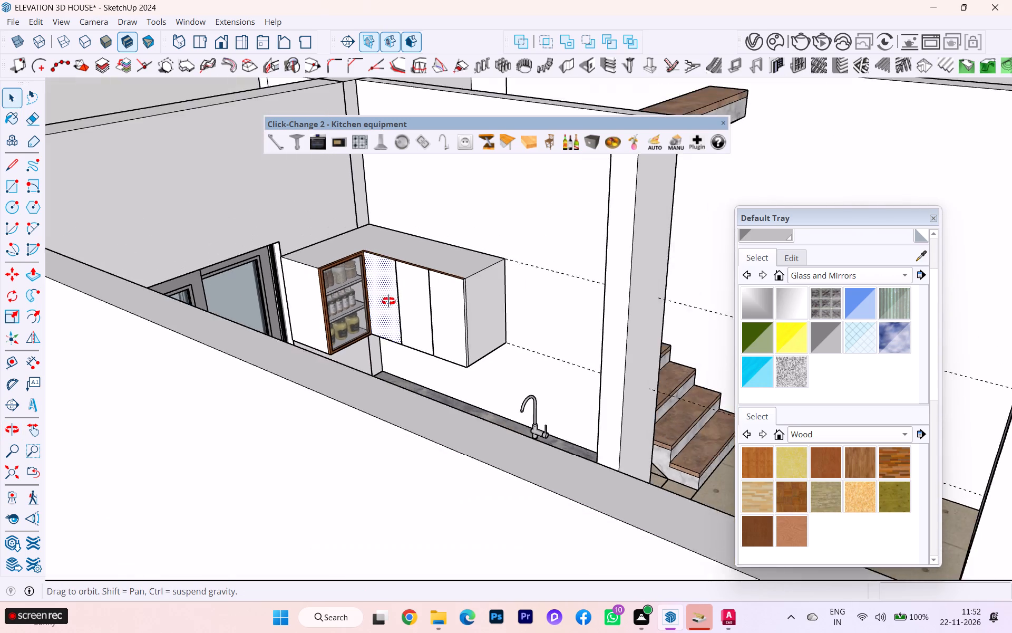
pyautogui.moveTo(388, 301); pyautogui.dragTo(320, 322, button='middle')
pyautogui.scroll(3, 379, 300)
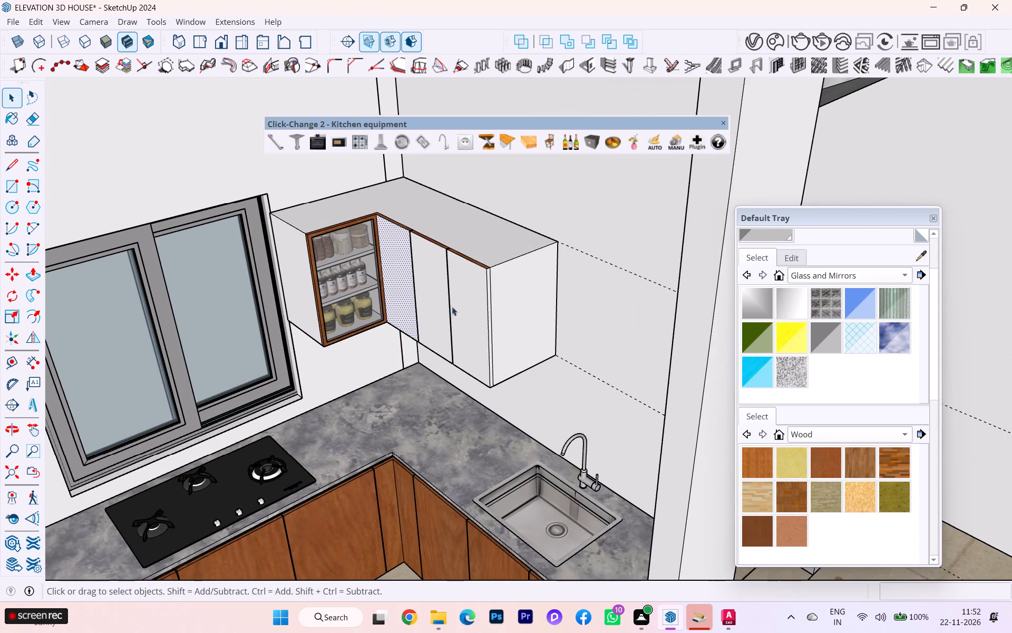
pyautogui.scroll(2, 416, 267)
pyautogui.scroll(-6, 407, 297)
pyautogui.middleClick(416, 311)
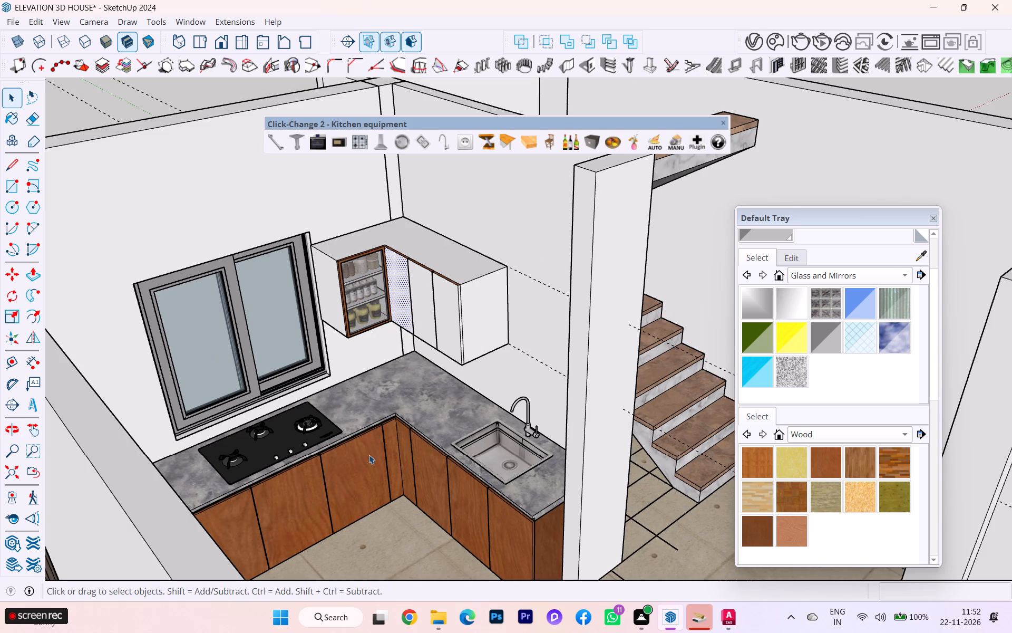
# Sample the wood material from the base cabinets and paint the three upper cabinet doors' front faces with it.
pyautogui.click(925, 254)
pyautogui.click(339, 484)
pyautogui.scroll(1, 448, 299)
pyautogui.scroll(-1, 448, 299)
pyautogui.scroll(4, 448, 298)
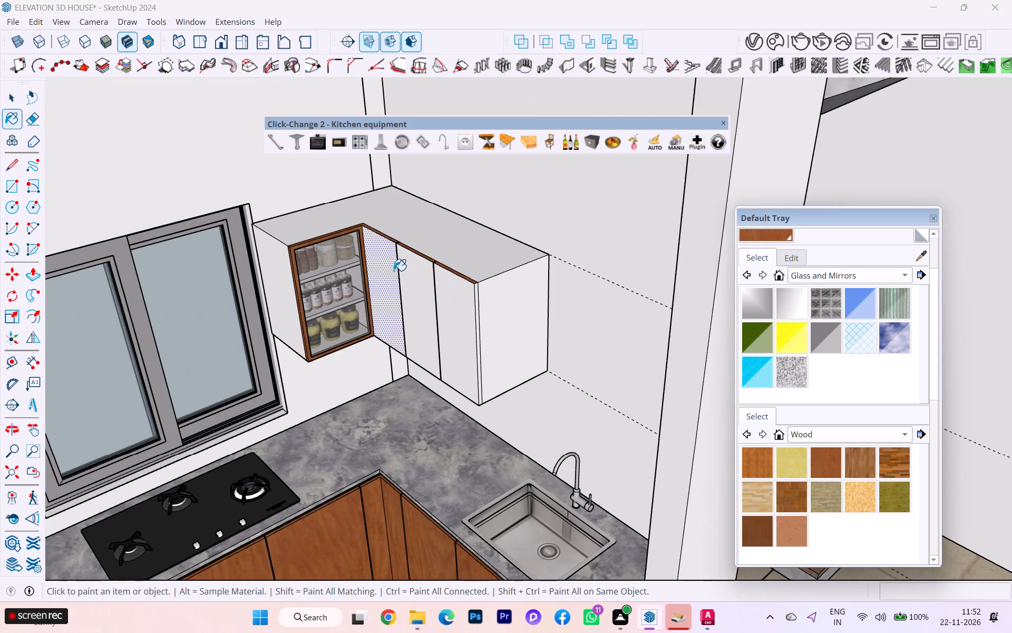
pyautogui.click(385, 265)
pyautogui.click(408, 277)
pyautogui.click(465, 310)
# Paint the narrow outer side edge of the end door with the same wood.
pyautogui.scroll(4, 468, 294)
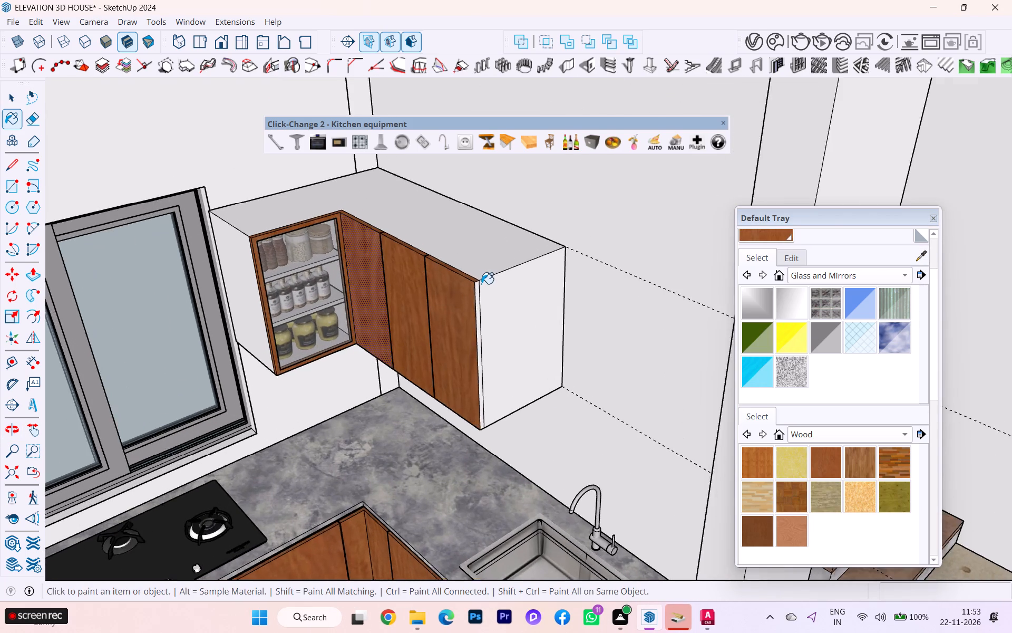
pyautogui.scroll(5, 481, 284)
pyautogui.scroll(-1, 475, 293)
pyautogui.scroll(2, 475, 294)
pyautogui.scroll(-1, 464, 304)
pyautogui.click(473, 294)
# Paint the inner side of the groove nearest the glass cabinet with the sampled wood.
pyautogui.scroll(-1, 378, 286)
pyautogui.scroll(2, 377, 286)
pyautogui.scroll(-2, 377, 286)
pyautogui.moveTo(377, 288); pyautogui.dragTo(462, 367, button='middle')
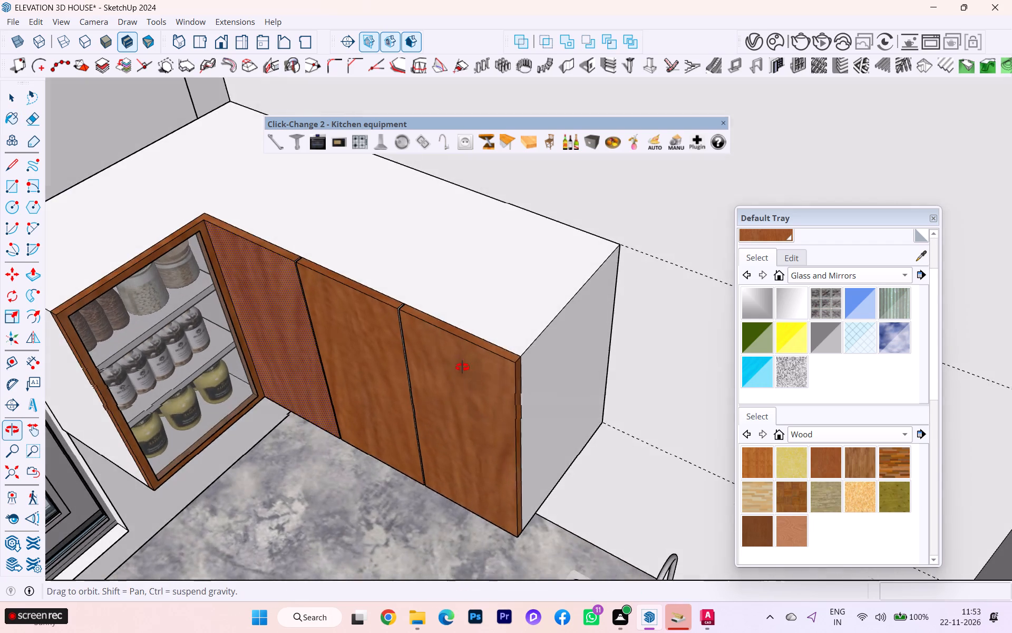
pyautogui.moveTo(462, 367); pyautogui.dragTo(462, 368, button='middle')
pyautogui.scroll(5, 321, 254)
pyautogui.scroll(-1, 294, 276)
pyautogui.scroll(5, 298, 291)
pyautogui.scroll(-1, 299, 290)
pyautogui.scroll(11, 275, 221)
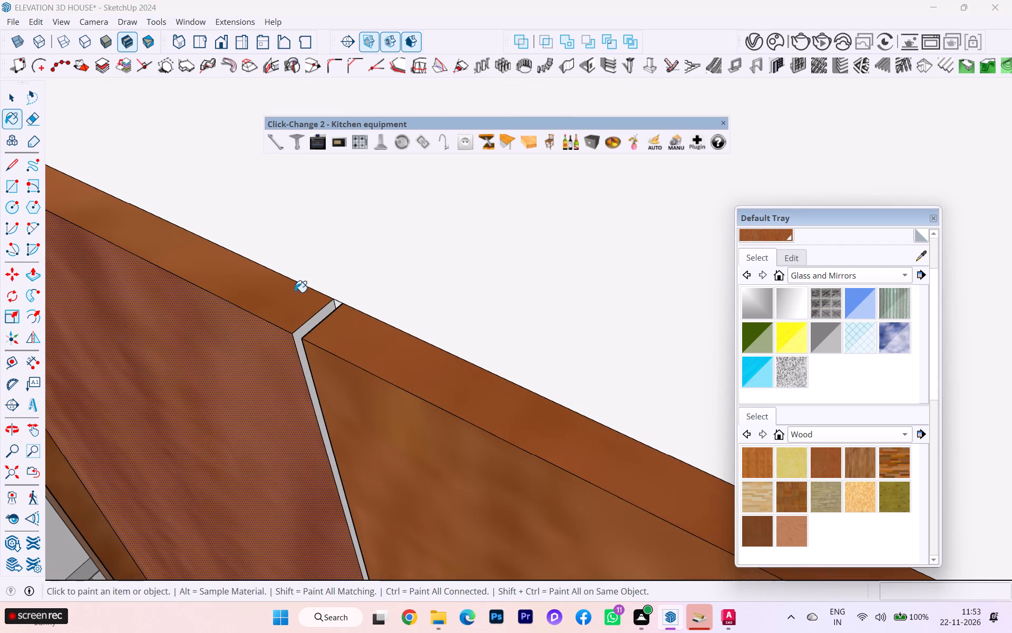
pyautogui.click(296, 331)
pyautogui.click(300, 332)
pyautogui.scroll(-6, 267, 239)
pyautogui.scroll(1, 267, 239)
pyautogui.scroll(-2, 267, 239)
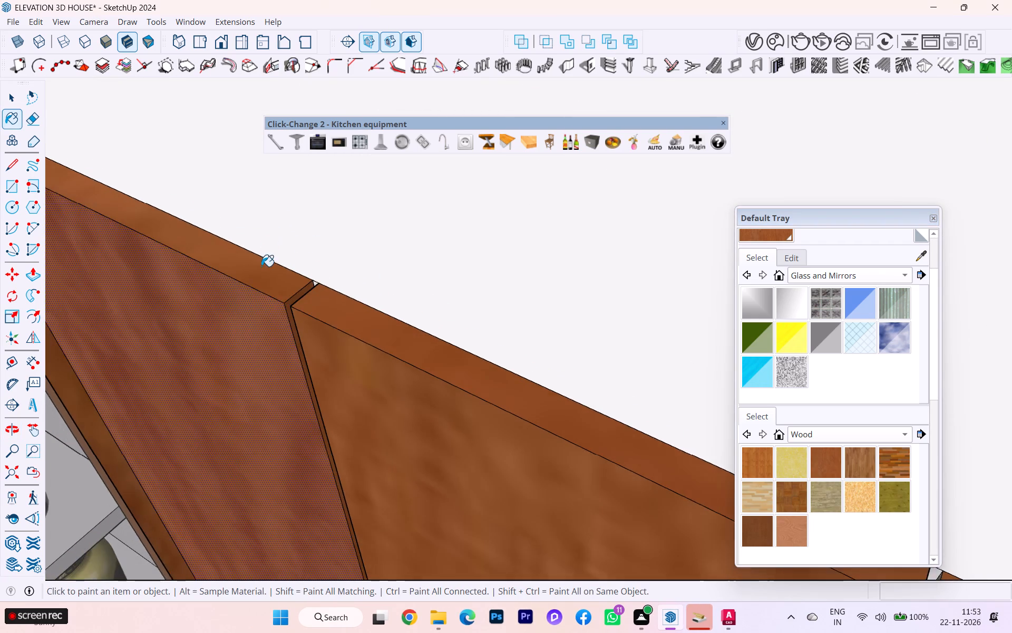
# Paint the inner side of the second groove, farther from the glass cabinet, with the same wood.
pyautogui.scroll(-8, 261, 270)
pyautogui.scroll(1, 291, 306)
pyautogui.scroll(-1, 316, 319)
pyautogui.scroll(7, 486, 394)
pyautogui.scroll(-1, 486, 394)
pyautogui.scroll(2, 486, 394)
pyautogui.scroll(-1, 595, 447)
pyautogui.scroll(3, 595, 447)
pyautogui.scroll(-1, 559, 421)
pyautogui.scroll(2, 559, 421)
pyautogui.scroll(-2, 559, 421)
pyautogui.scroll(3, 559, 421)
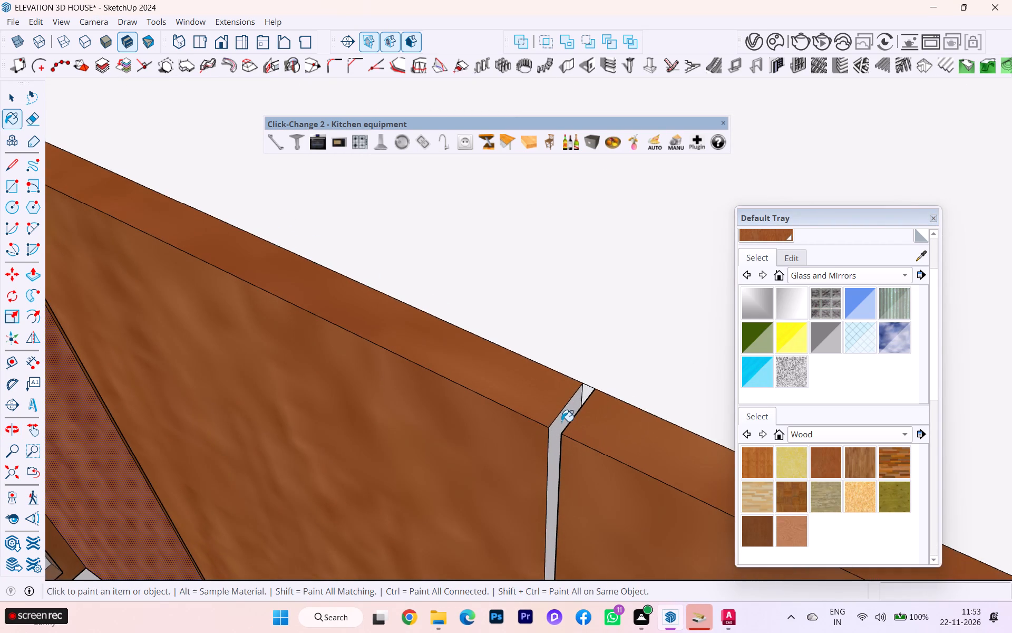
pyautogui.click(561, 423)
# Paint the bottom edges of all three upper cabinet doors with the sampled wood.
pyautogui.scroll(-1, 474, 288)
pyautogui.scroll(6, 474, 288)
pyautogui.scroll(-2, 474, 288)
pyautogui.scroll(1, 474, 288)
pyautogui.scroll(-12, 470, 301)
pyautogui.scroll(4, 494, 293)
pyautogui.scroll(-1, 494, 293)
pyautogui.scroll(-5, 434, 313)
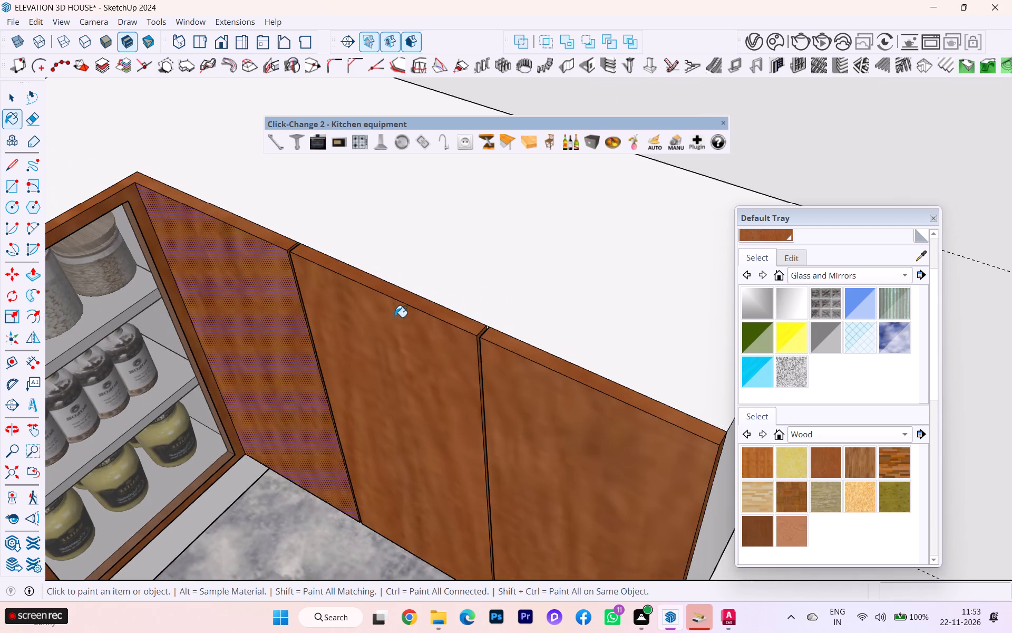
pyautogui.scroll(-2, 374, 319)
pyautogui.scroll(1, 369, 324)
pyautogui.scroll(-2, 369, 325)
pyautogui.moveTo(366, 331); pyautogui.dragTo(432, 80, button='middle')
pyautogui.scroll(-1, 428, 382)
pyautogui.moveTo(401, 390); pyautogui.dragTo(424, 164, button='middle')
pyautogui.scroll(3, 181, 526)
pyautogui.click(188, 512)
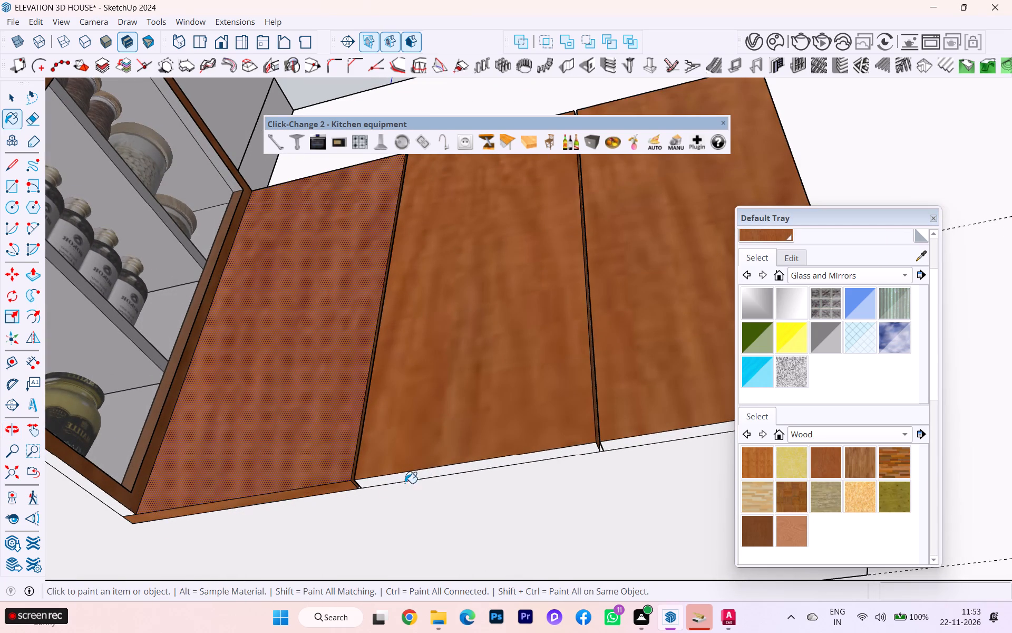
pyautogui.click(413, 472)
pyautogui.click(402, 482)
pyautogui.scroll(-6, 332, 468)
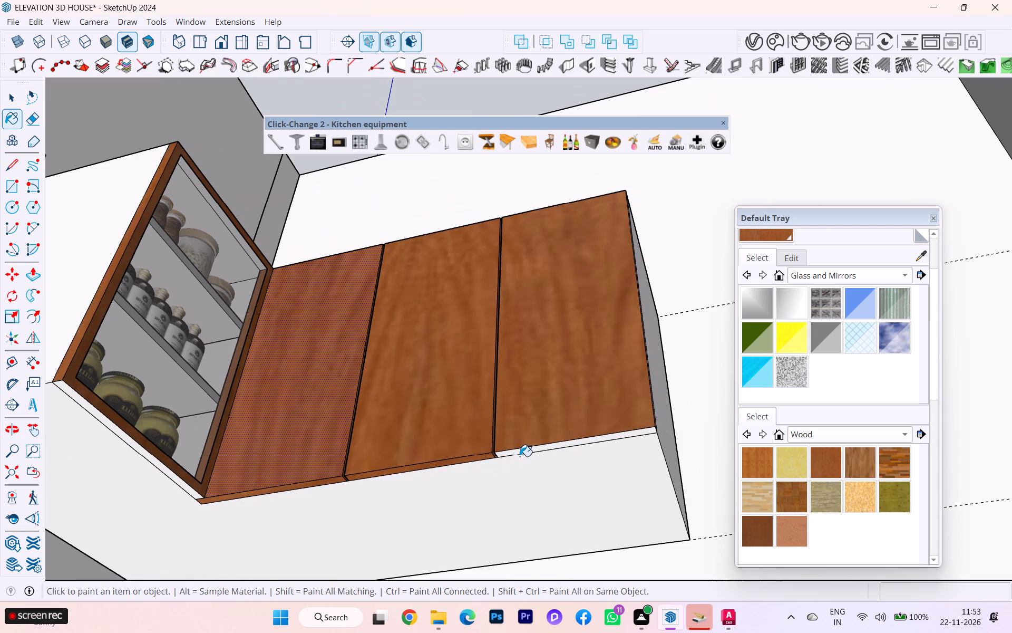
pyautogui.click(524, 447)
pyautogui.click(519, 454)
# Paint the bottom edge of the glass cabinet's door frame with the same wood.
pyautogui.scroll(-3, 568, 462)
pyautogui.moveTo(571, 464); pyautogui.dragTo(391, 479, button='middle')
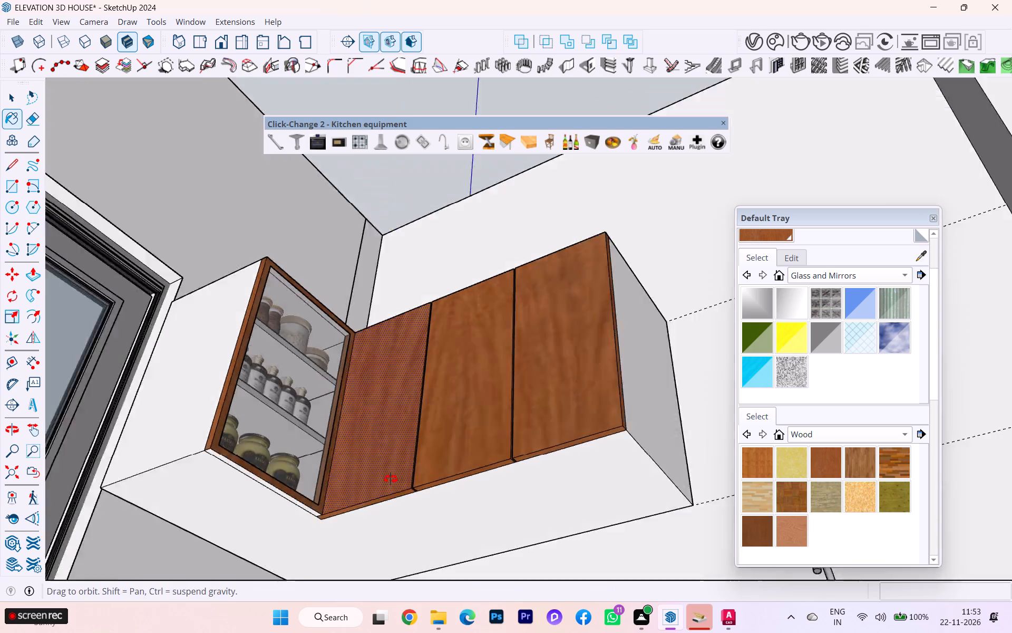
pyautogui.moveTo(391, 479); pyautogui.dragTo(377, 487, button='middle')
pyautogui.scroll(7, 244, 513)
pyautogui.scroll(-1, 265, 500)
pyautogui.moveTo(265, 500); pyautogui.dragTo(289, 440, button='middle')
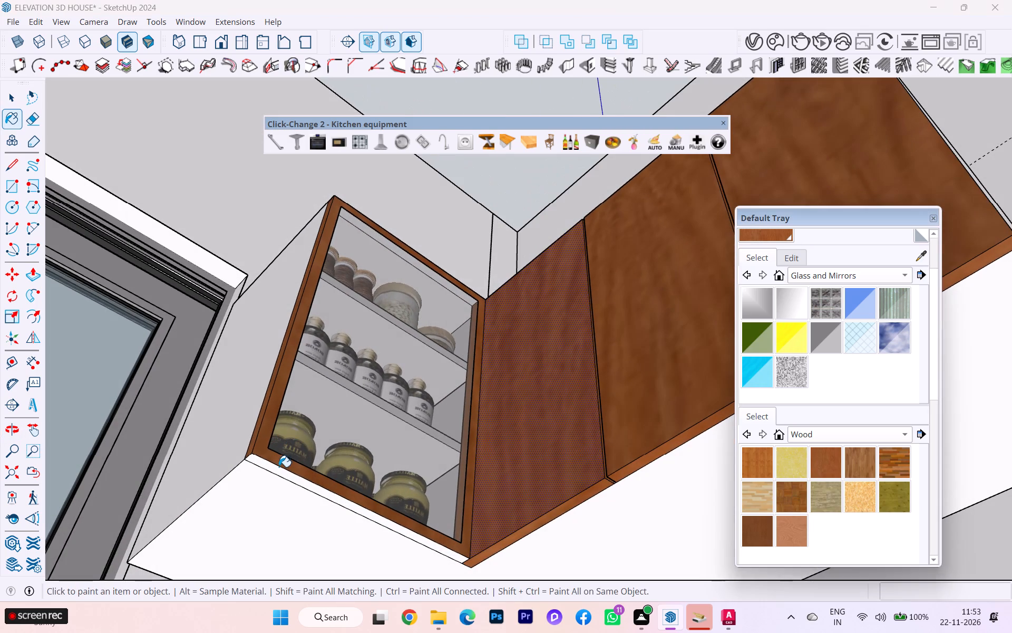
pyautogui.click(278, 474)
# Examine the painted upper cabinets from below, the front and the glass cabinet's side.
pyautogui.scroll(-4, 378, 432)
pyautogui.moveTo(434, 458); pyautogui.dragTo(339, 592, button='middle')
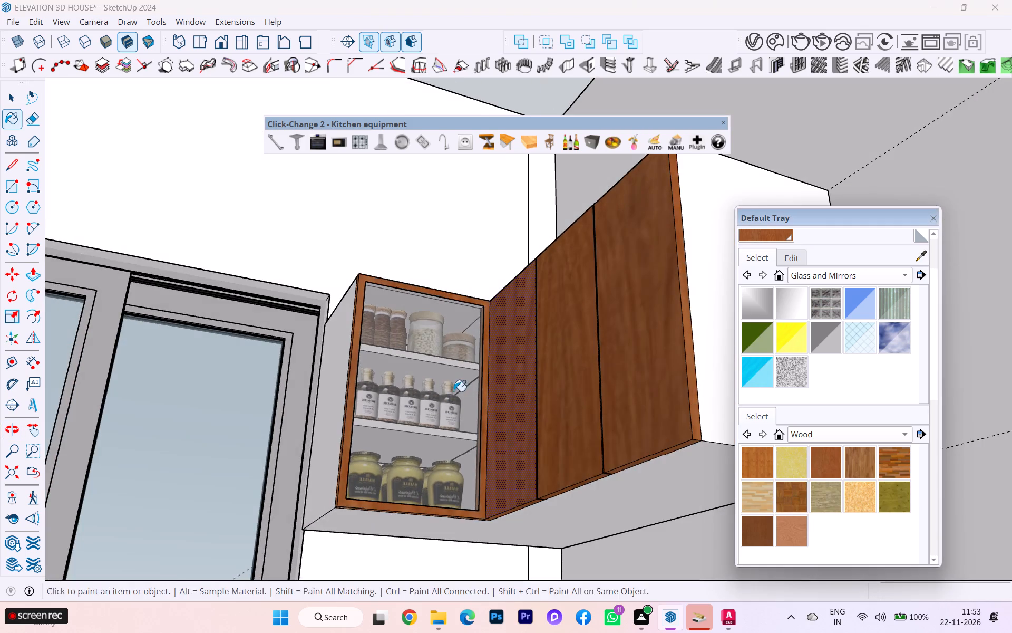
pyautogui.moveTo(454, 410); pyautogui.dragTo(440, 598, button='middle')
pyautogui.scroll(-1, 444, 587)
pyautogui.scroll(-1, 438, 391)
pyautogui.moveTo(442, 407); pyautogui.dragTo(639, 439, button='middle')
pyautogui.scroll(1, 635, 438)
pyautogui.scroll(-3, 540, 402)
pyautogui.moveTo(390, 375); pyautogui.dragTo(375, 379, button='middle')
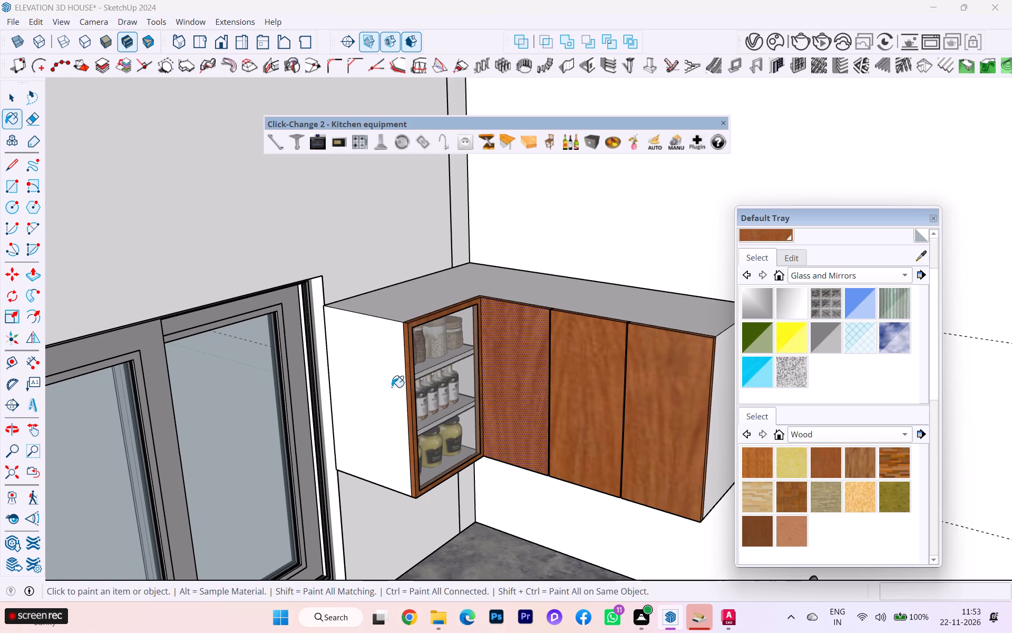
pyautogui.scroll(2, 442, 387)
pyautogui.scroll(-8, 462, 395)
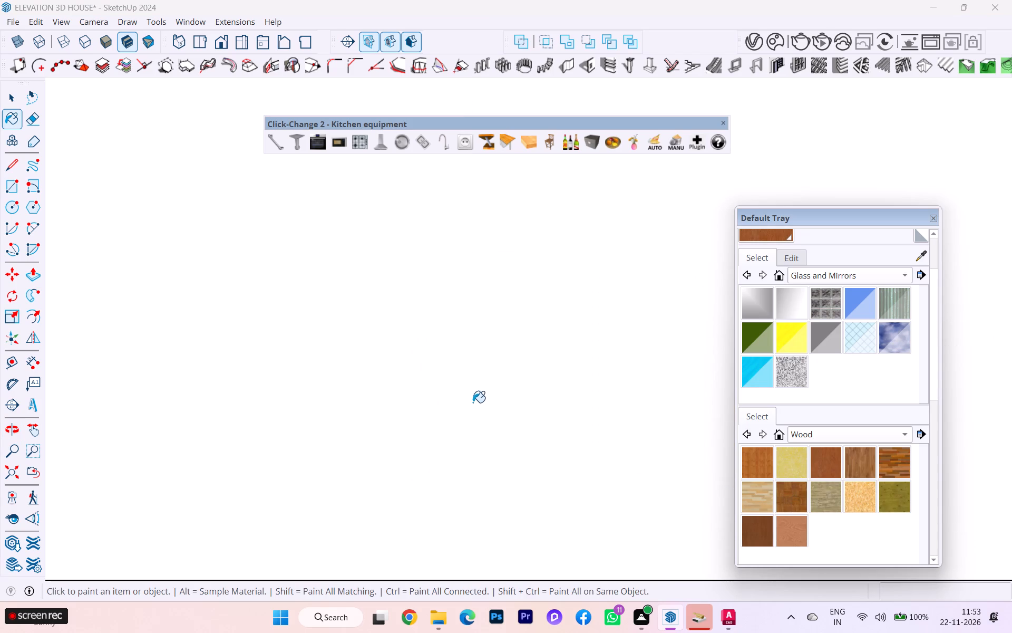
pyautogui.scroll(-1, 473, 402)
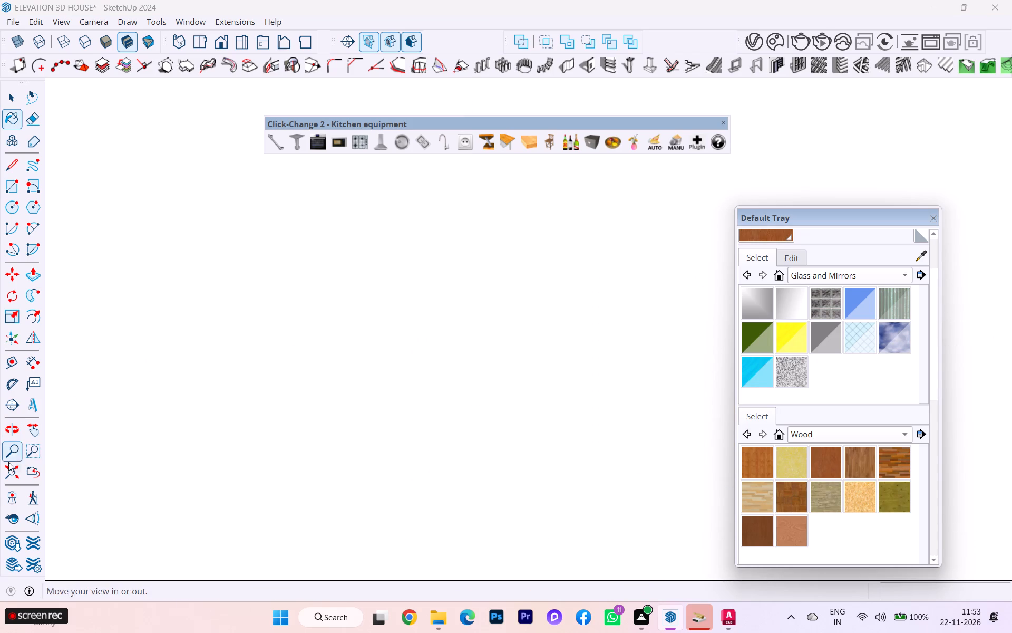
# Paint the top face of the kitchen's upper cabinets with the sampled wood.
pyautogui.click(9, 476)
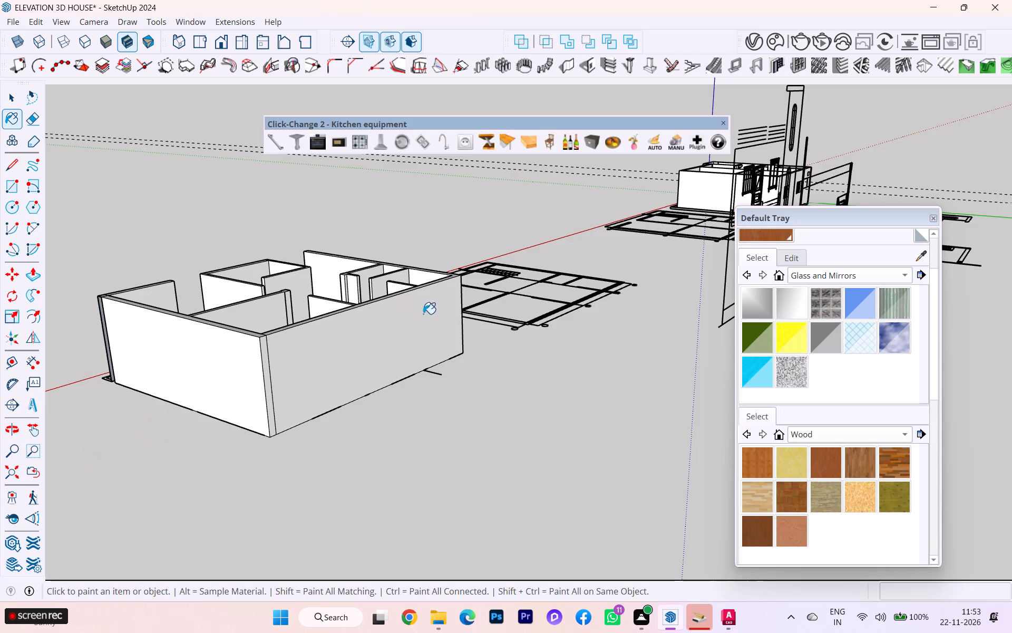
pyautogui.scroll(-2, 282, 364)
pyautogui.scroll(1, 228, 389)
pyautogui.scroll(-2, 211, 392)
pyautogui.scroll(1, 398, 361)
pyautogui.scroll(-3, 469, 329)
pyautogui.moveTo(533, 383); pyautogui.dragTo(772, 524, button='middle')
pyautogui.scroll(2, 682, 305)
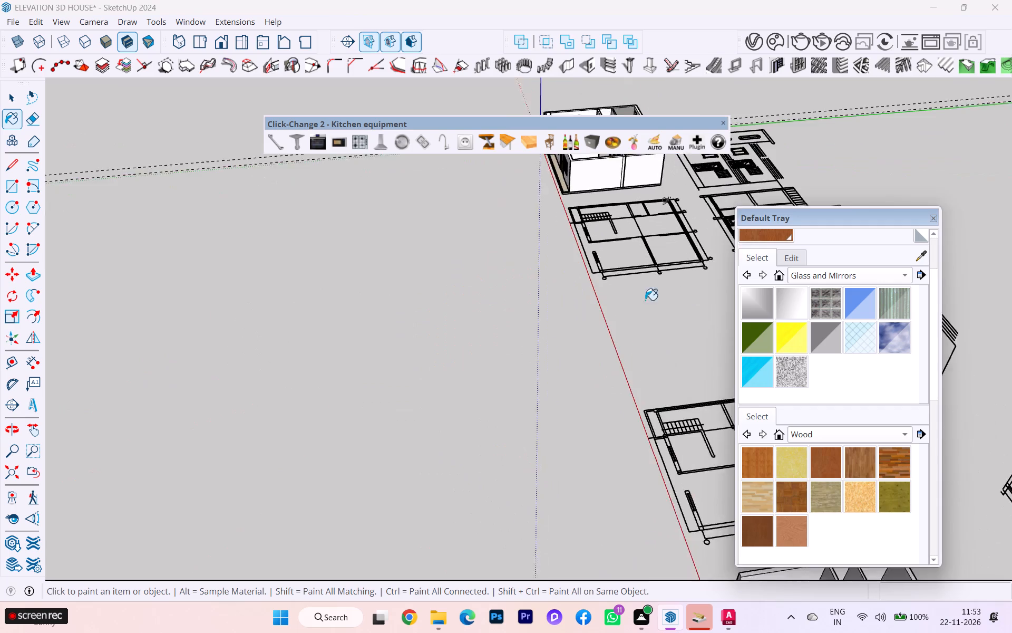
pyautogui.scroll(1, 645, 300)
pyautogui.scroll(-2, 468, 281)
pyautogui.moveTo(465, 281); pyautogui.dragTo(785, 405, button='middle')
pyautogui.scroll(7, 364, 229)
pyautogui.scroll(-4, 388, 223)
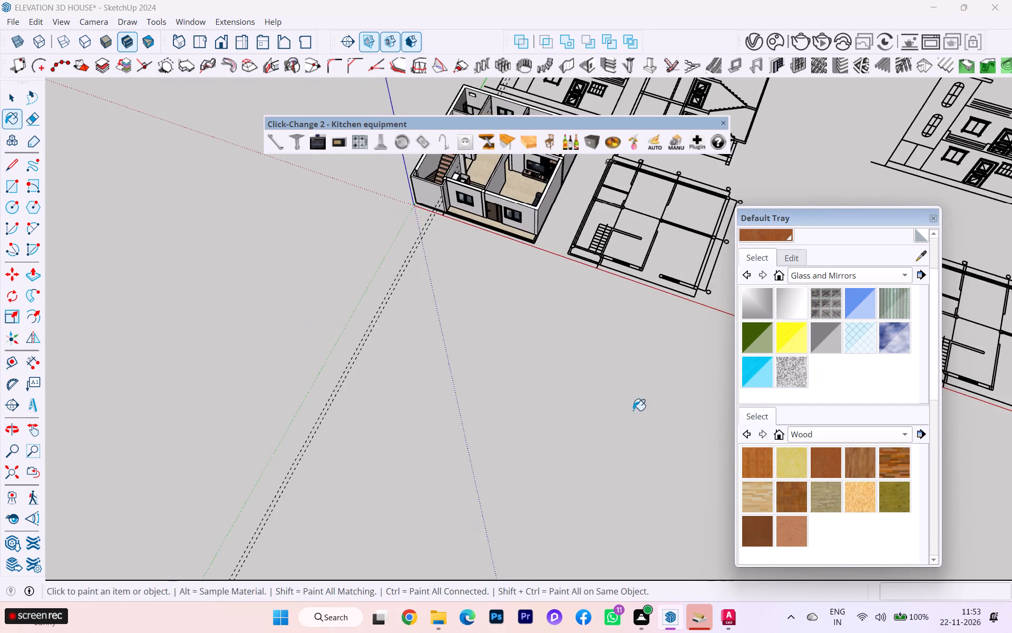
pyautogui.scroll(-1, 581, 350)
pyautogui.scroll(4, 453, 250)
pyautogui.scroll(-1, 437, 200)
pyautogui.moveTo(437, 200); pyautogui.dragTo(695, 378, button='middle')
pyautogui.scroll(4, 425, 277)
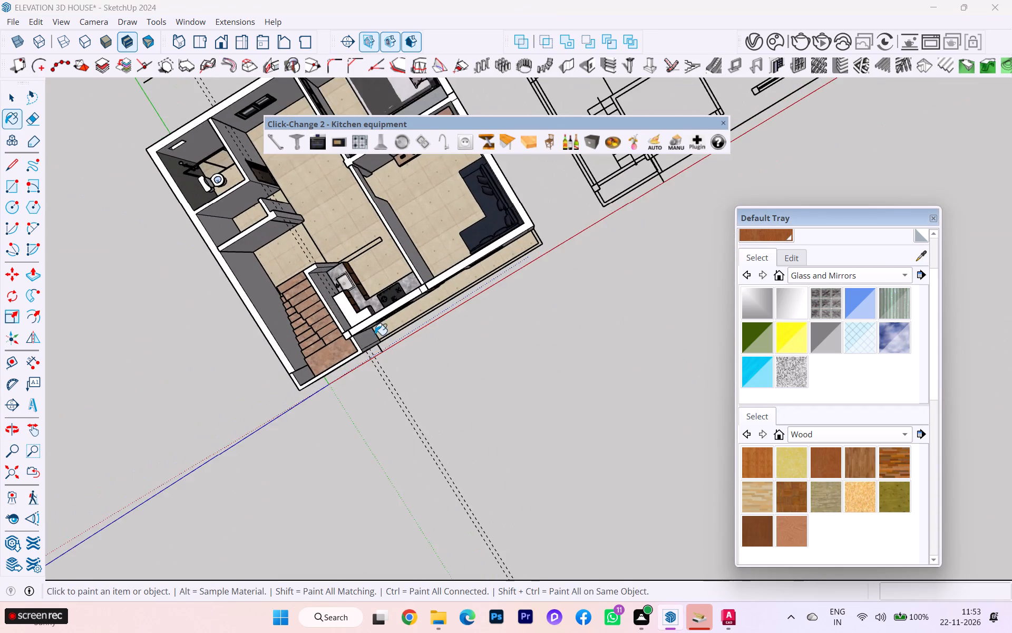
pyautogui.scroll(1, 353, 304)
pyautogui.scroll(-4, 353, 303)
pyautogui.scroll(10, 353, 302)
pyautogui.scroll(-4, 352, 308)
pyautogui.scroll(1, 350, 310)
pyautogui.click(340, 318)
# Examine the furnished house and the kitchen's upper cabinets from several directions.
pyautogui.scroll(-1, 350, 318)
pyautogui.moveTo(374, 310); pyautogui.dragTo(700, 289, button='middle')
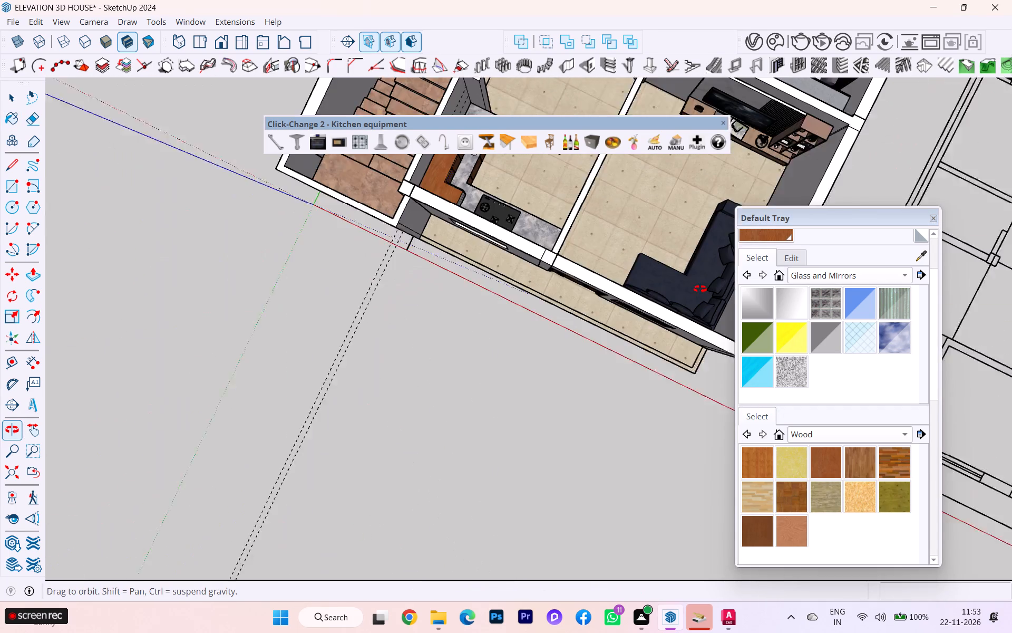
pyautogui.moveTo(700, 289); pyautogui.dragTo(702, 288, button='middle')
pyautogui.scroll(-3, 589, 271)
pyautogui.moveTo(601, 287); pyautogui.dragTo(267, 292, button='middle')
pyautogui.scroll(-4, 242, 293)
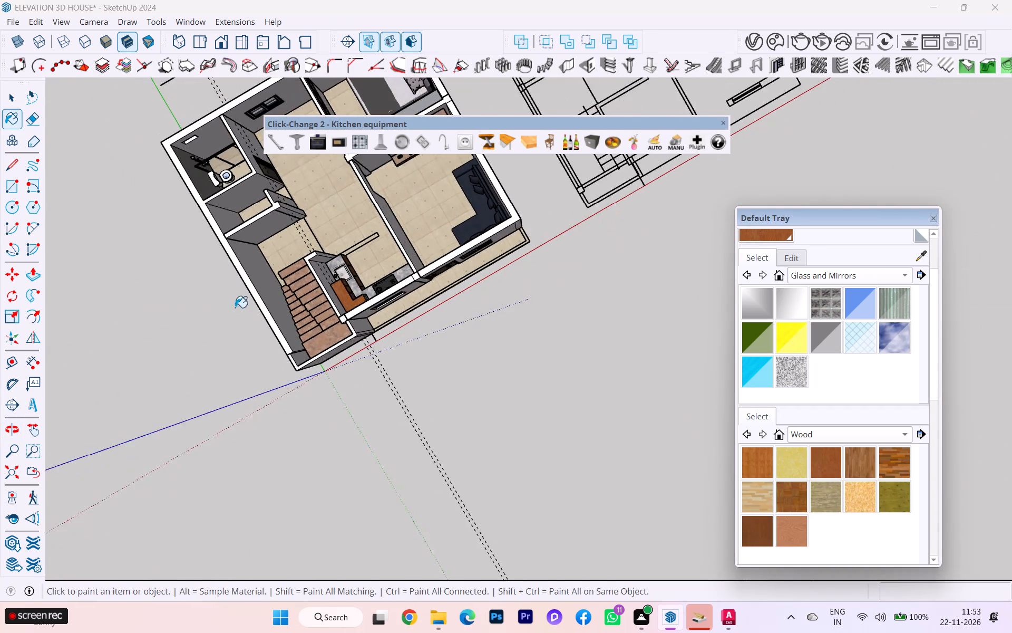
pyautogui.moveTo(242, 312); pyautogui.dragTo(319, 333, button='middle')
pyautogui.scroll(-3, 449, 367)
pyautogui.moveTo(499, 392); pyautogui.dragTo(491, 195, button='middle')
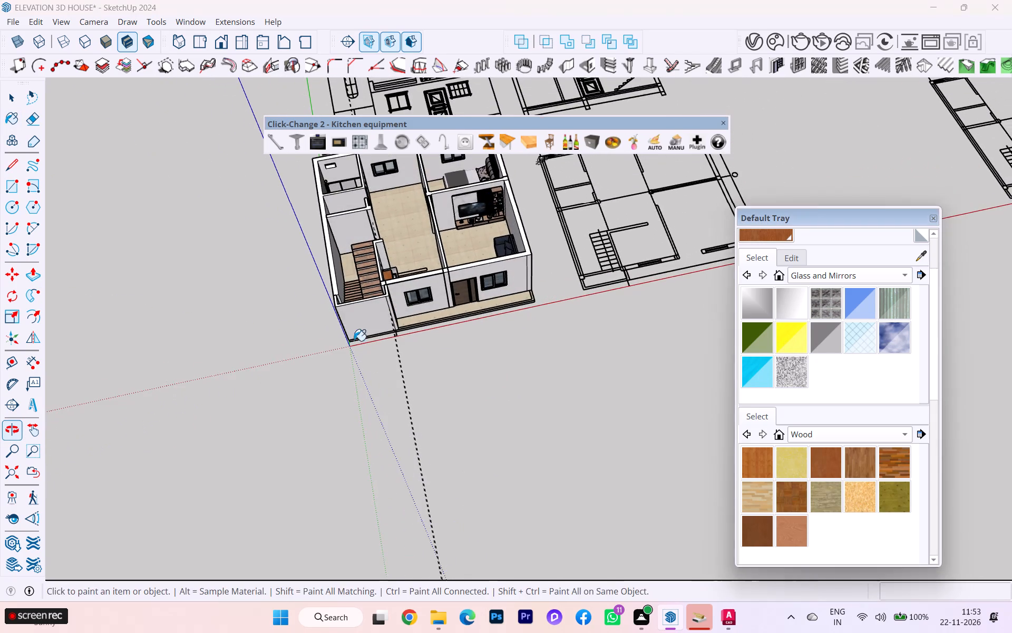
pyautogui.moveTo(343, 347); pyautogui.dragTo(887, 247, button='middle')
pyautogui.scroll(-1, 519, 427)
pyautogui.moveTo(519, 427); pyautogui.dragTo(737, 426, button='middle')
pyautogui.scroll(3, 573, 394)
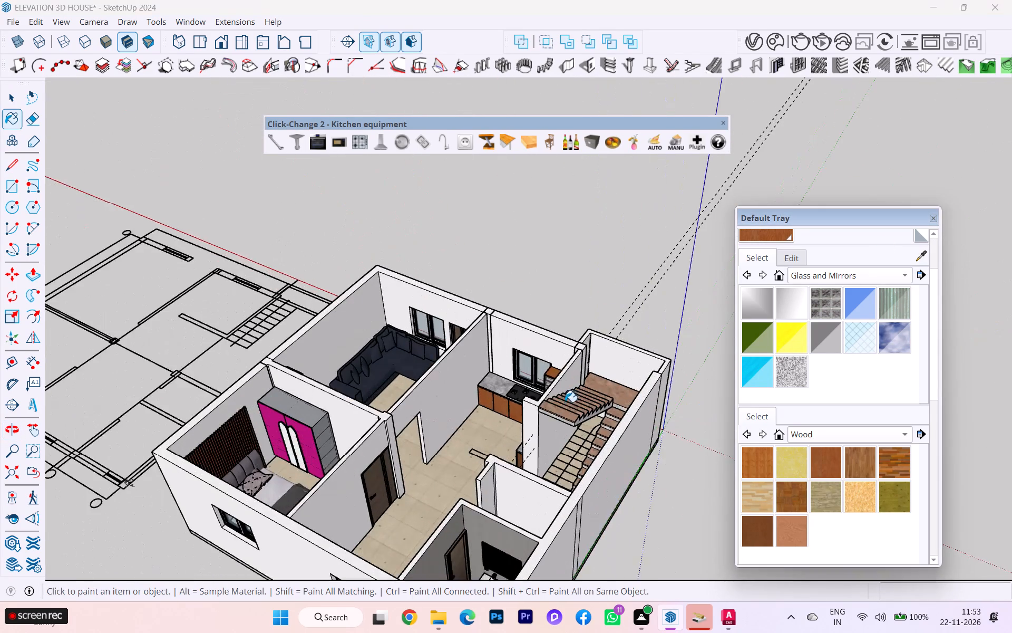
pyautogui.scroll(3, 565, 402)
pyautogui.scroll(-1, 539, 404)
pyautogui.scroll(1, 539, 404)
pyautogui.scroll(-3, 539, 404)
pyautogui.scroll(3, 539, 404)
pyautogui.scroll(-1, 552, 389)
pyautogui.moveTo(553, 389); pyautogui.dragTo(812, 383, button='middle')
pyautogui.scroll(3, 638, 337)
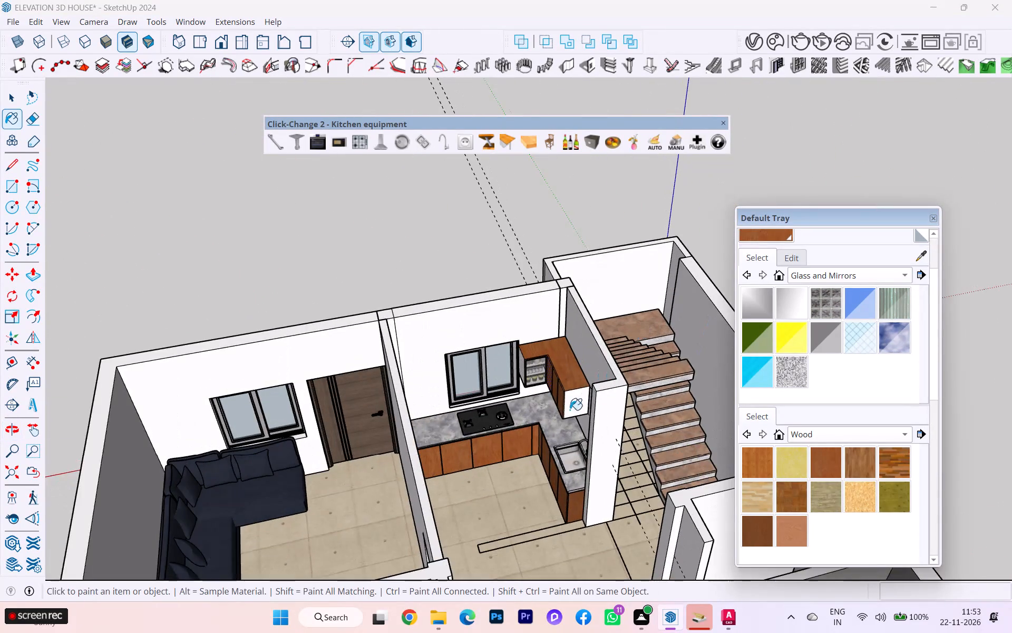
# Paint the unpainted white end of the kitchen's upper cabinets with the same wood.
pyautogui.scroll(3, 565, 413)
pyautogui.click(576, 394)
pyautogui.moveTo(600, 369); pyautogui.dragTo(678, 278, button='middle')
pyautogui.scroll(1, 535, 341)
pyautogui.scroll(-2, 533, 342)
pyautogui.scroll(7, 528, 348)
pyautogui.click(518, 327)
pyautogui.scroll(1, 569, 370)
pyautogui.scroll(-1, 569, 370)
pyautogui.scroll(4, 570, 371)
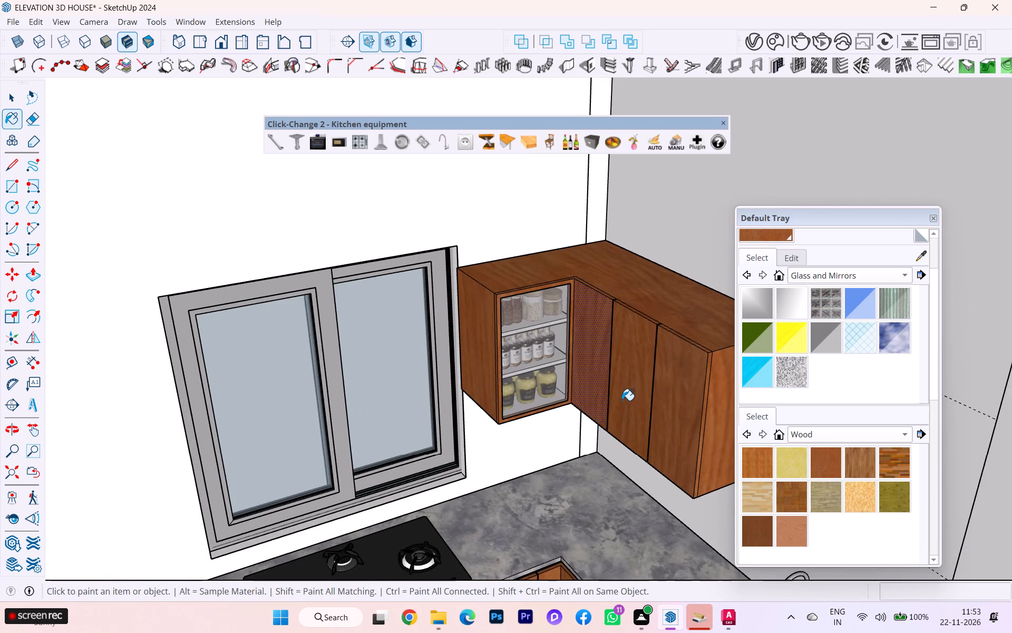
pyautogui.moveTo(622, 400); pyautogui.dragTo(593, 188, button='middle')
pyautogui.scroll(-1, 620, 428)
pyautogui.scroll(2, 620, 428)
pyautogui.click(648, 410)
pyautogui.scroll(1, 656, 415)
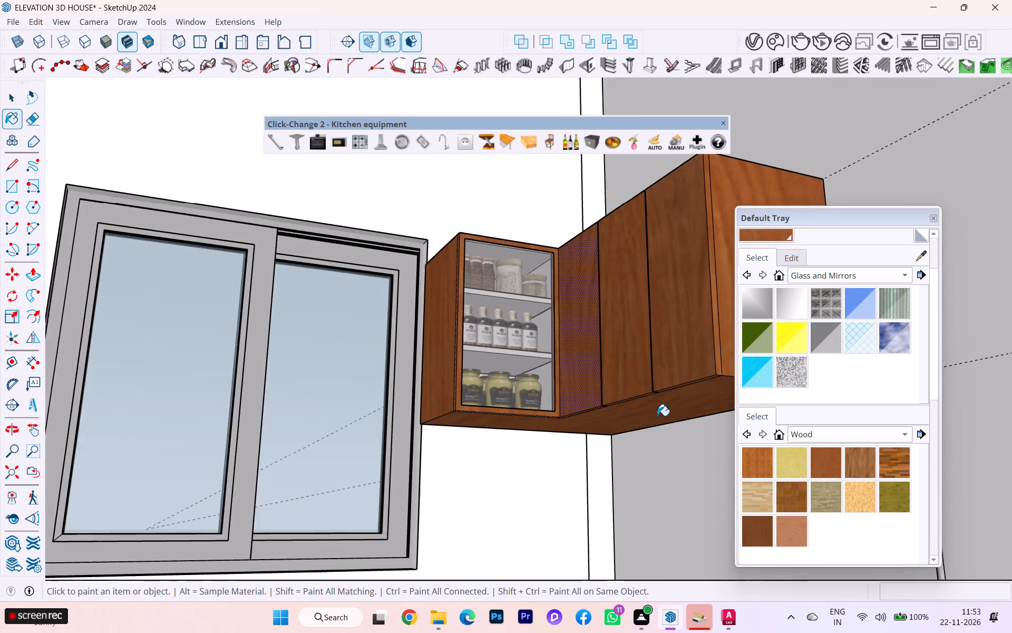
pyautogui.scroll(-1, 657, 416)
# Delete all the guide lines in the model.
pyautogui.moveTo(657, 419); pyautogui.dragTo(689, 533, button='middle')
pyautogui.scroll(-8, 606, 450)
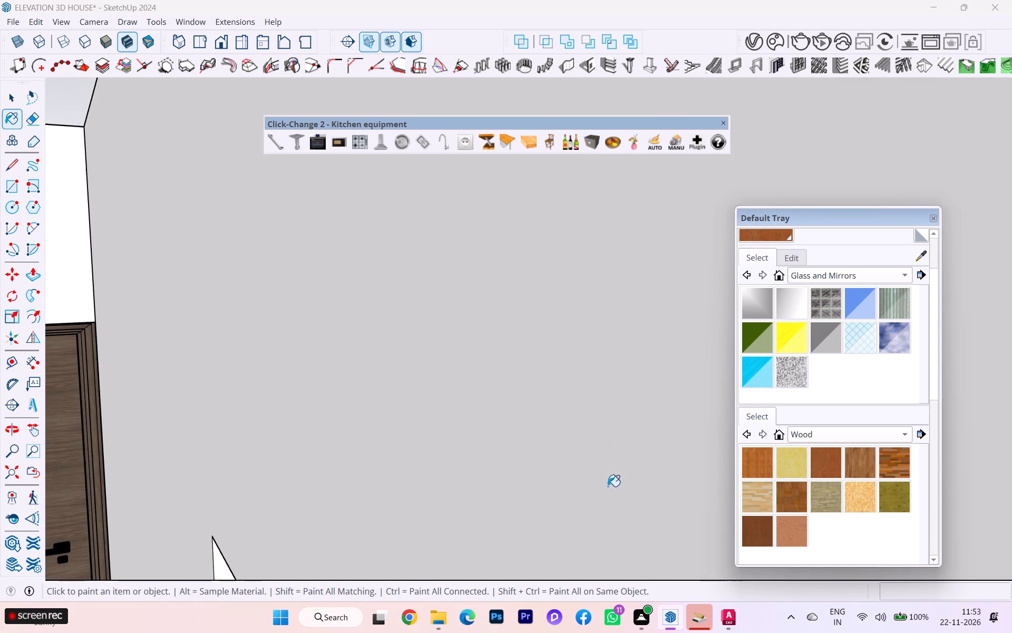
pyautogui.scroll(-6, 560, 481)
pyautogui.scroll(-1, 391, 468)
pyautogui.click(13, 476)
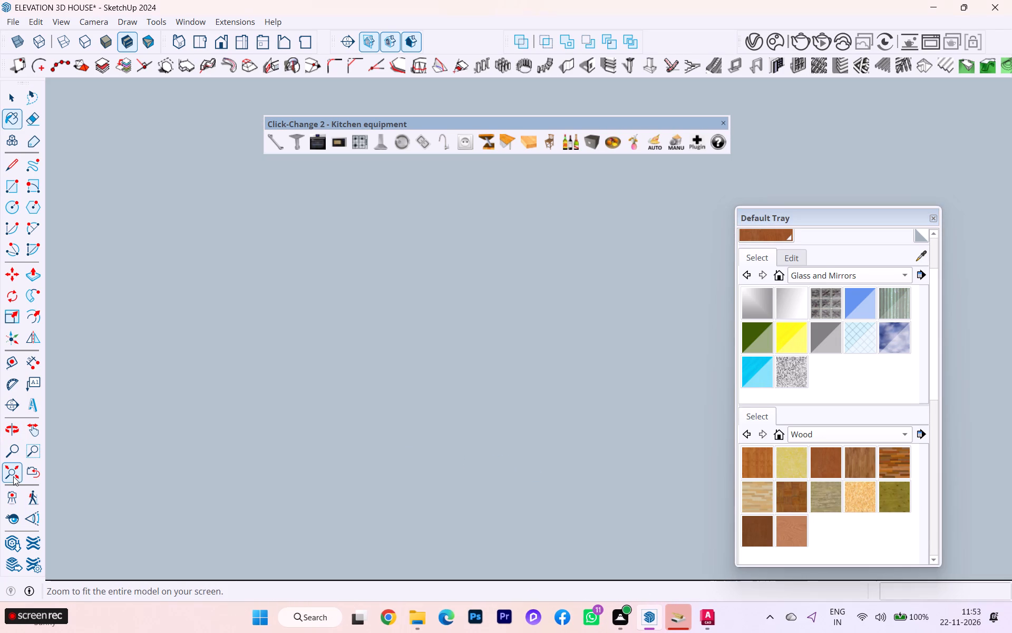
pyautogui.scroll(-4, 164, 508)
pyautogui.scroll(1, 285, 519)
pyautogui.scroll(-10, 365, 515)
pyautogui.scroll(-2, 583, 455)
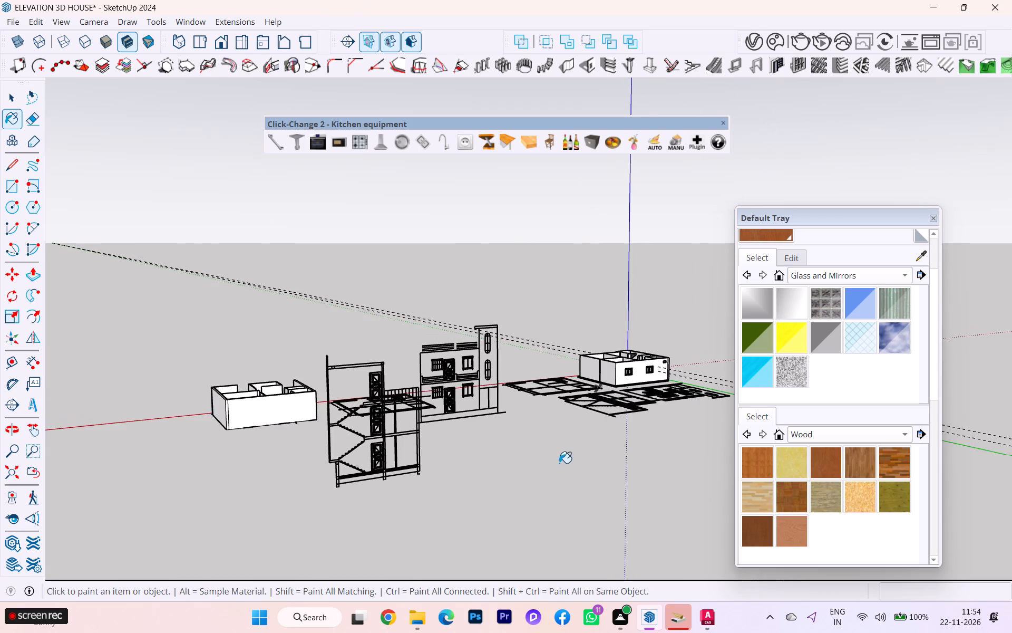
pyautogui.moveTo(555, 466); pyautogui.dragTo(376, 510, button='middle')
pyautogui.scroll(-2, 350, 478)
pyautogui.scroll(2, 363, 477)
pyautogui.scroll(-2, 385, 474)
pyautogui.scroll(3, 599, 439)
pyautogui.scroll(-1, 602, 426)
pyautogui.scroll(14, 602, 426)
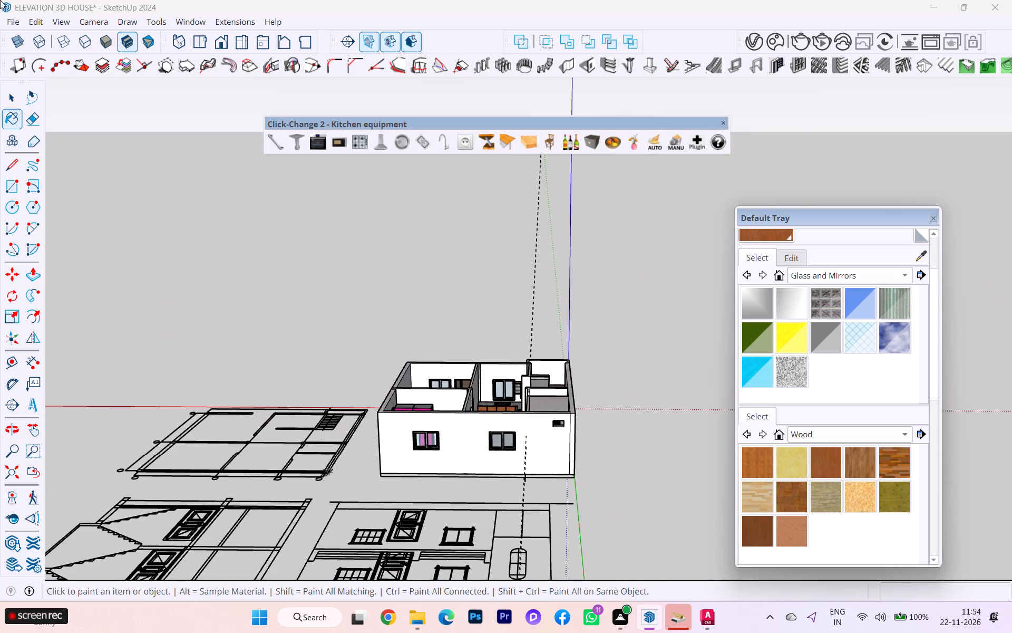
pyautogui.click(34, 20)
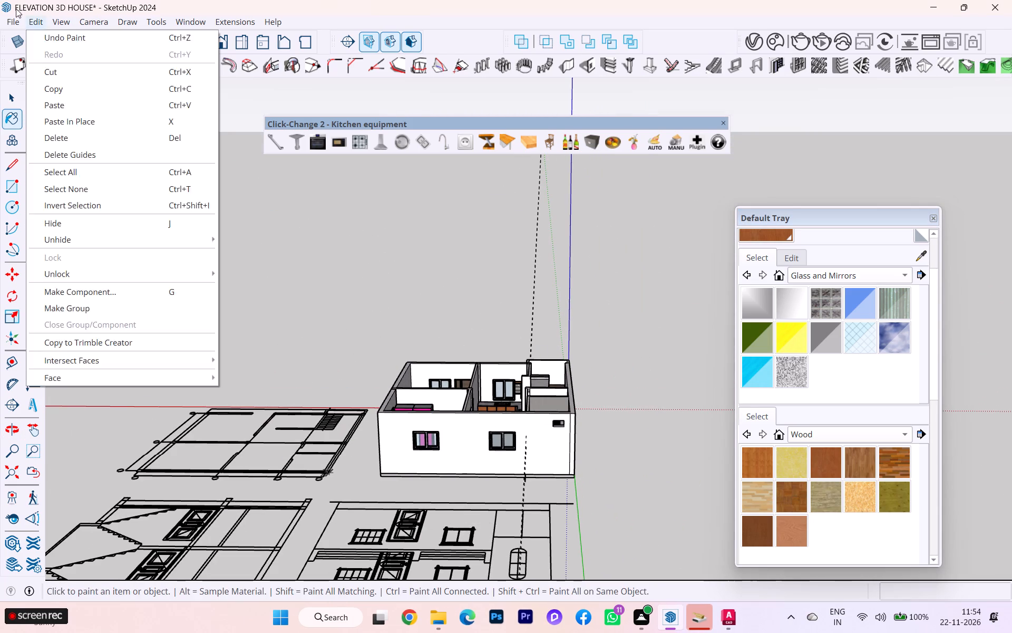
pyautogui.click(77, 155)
# Examine the house interior and the kitchen's upper cabinets, counter and base cabinets from several directions.
pyautogui.scroll(4, 573, 466)
pyautogui.scroll(5, 488, 456)
pyautogui.scroll(-1, 497, 485)
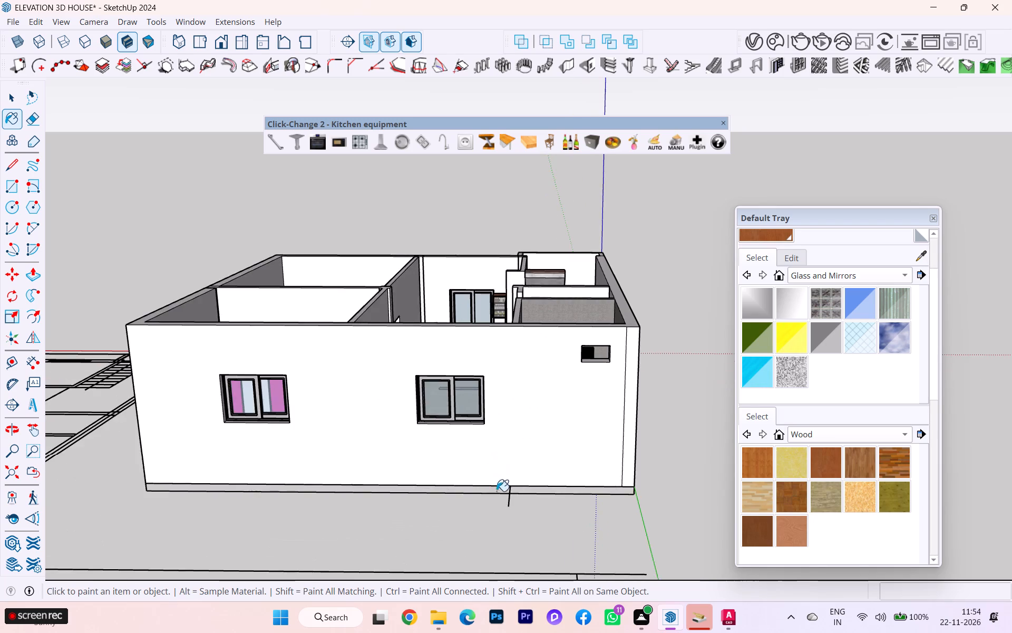
pyautogui.moveTo(497, 493); pyautogui.dragTo(616, 567, button='middle')
pyautogui.scroll(-1, 497, 491)
pyautogui.click(5, 91)
pyautogui.click(148, 189)
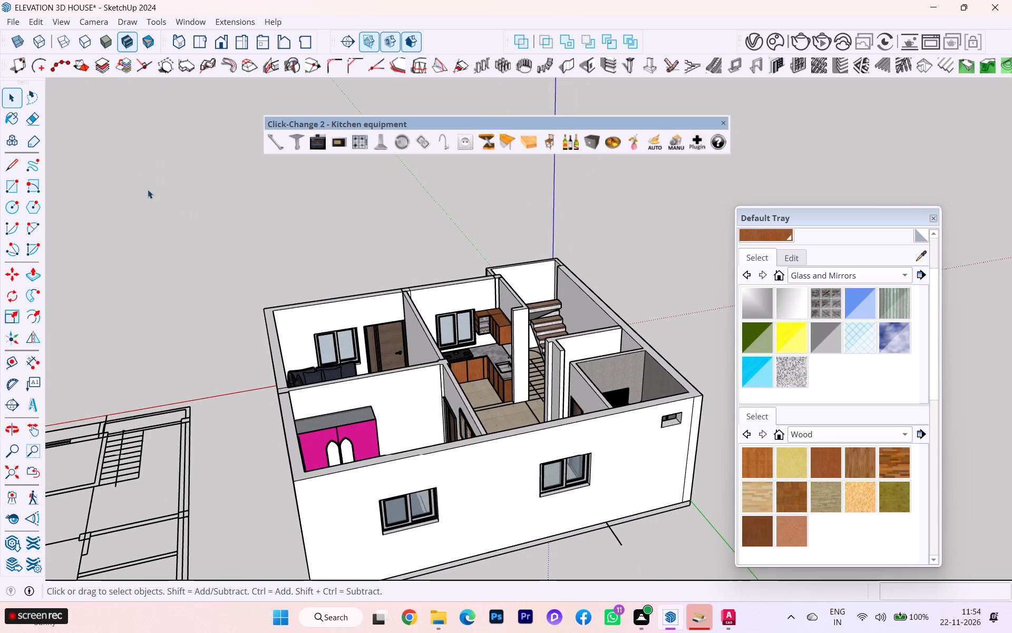
pyautogui.scroll(2, 440, 372)
pyautogui.scroll(-1, 470, 373)
pyautogui.scroll(2, 484, 374)
pyautogui.scroll(-1, 538, 365)
pyautogui.moveTo(536, 372); pyautogui.dragTo(401, 486, button='middle')
pyautogui.scroll(3, 394, 349)
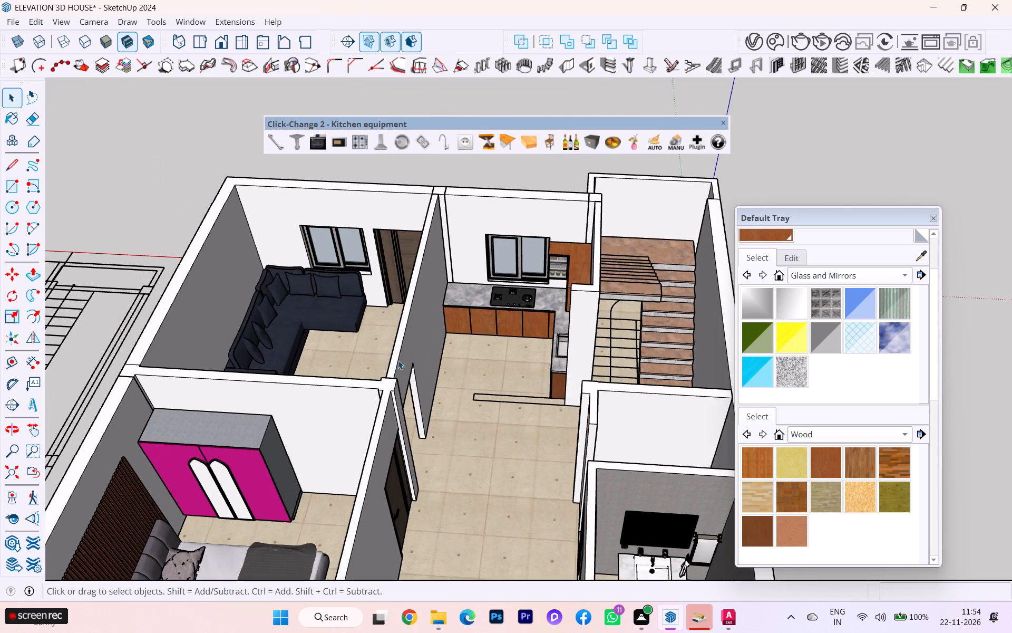
pyautogui.scroll(3, 473, 364)
pyautogui.moveTo(509, 353); pyautogui.dragTo(692, 402, button='middle')
pyautogui.scroll(7, 658, 357)
pyautogui.scroll(-6, 592, 308)
pyautogui.moveTo(608, 385); pyautogui.dragTo(651, 217, button='middle')
pyautogui.scroll(3, 589, 202)
pyautogui.scroll(-1, 580, 199)
pyautogui.scroll(7, 580, 199)
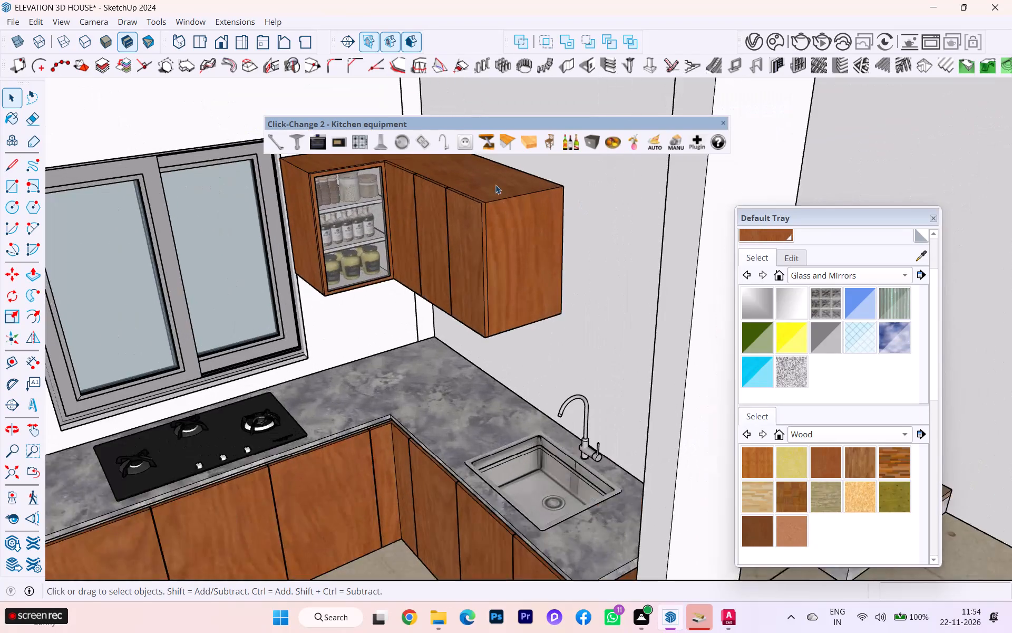
pyautogui.scroll(3, 495, 185)
pyautogui.scroll(-4, 492, 174)
pyautogui.scroll(3, 492, 174)
pyautogui.moveTo(427, 219); pyautogui.dragTo(530, 224, button='middle')
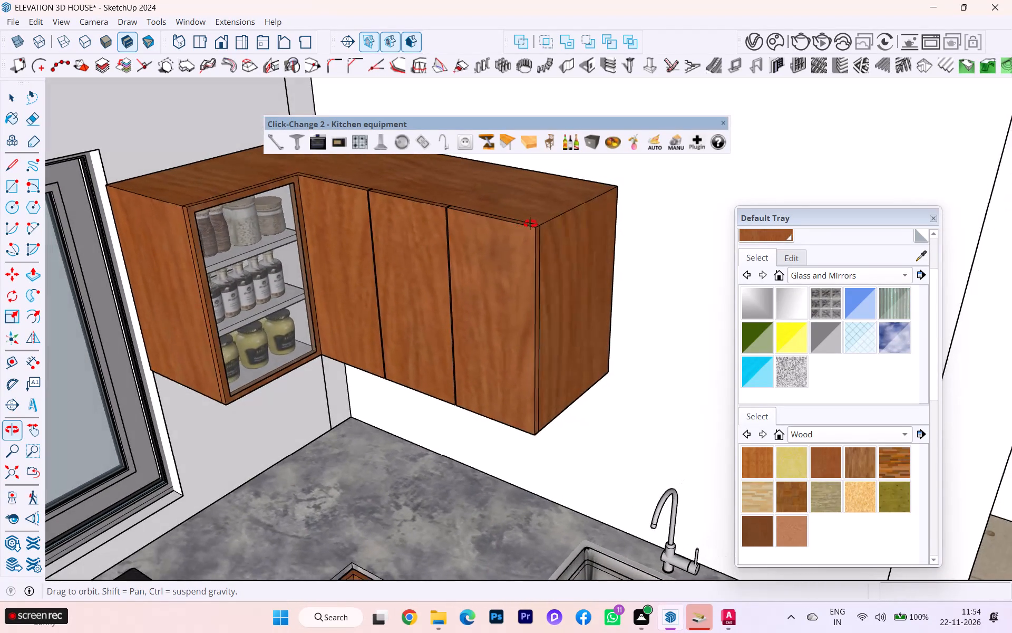
pyautogui.moveTo(530, 224); pyautogui.dragTo(530, 224, button='middle')
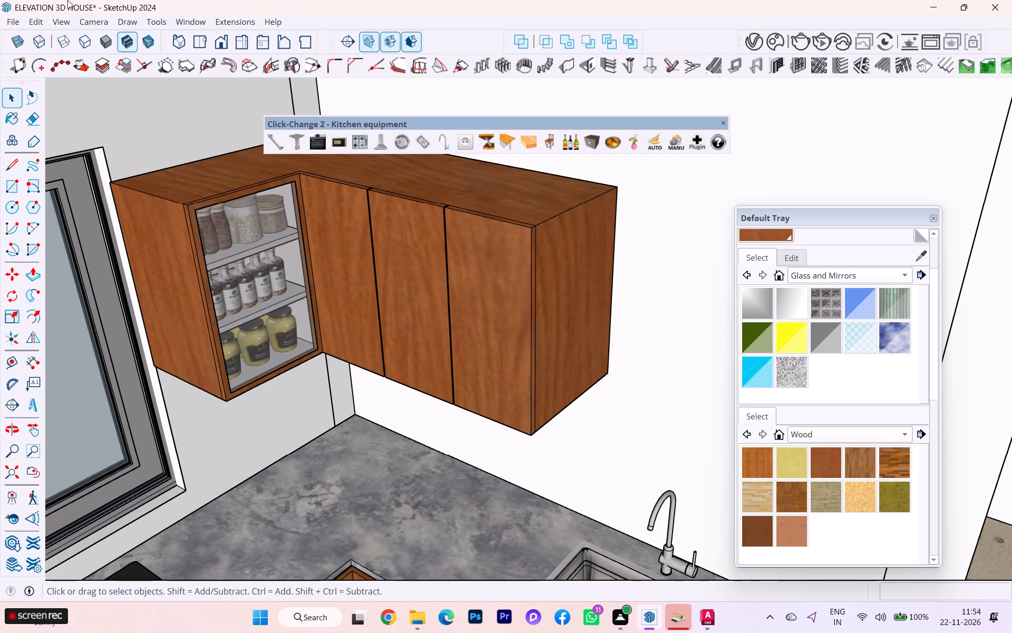
pyautogui.scroll(-3, 377, 6)
pyautogui.scroll(-4, 363, 131)
pyautogui.scroll(-2, 522, 219)
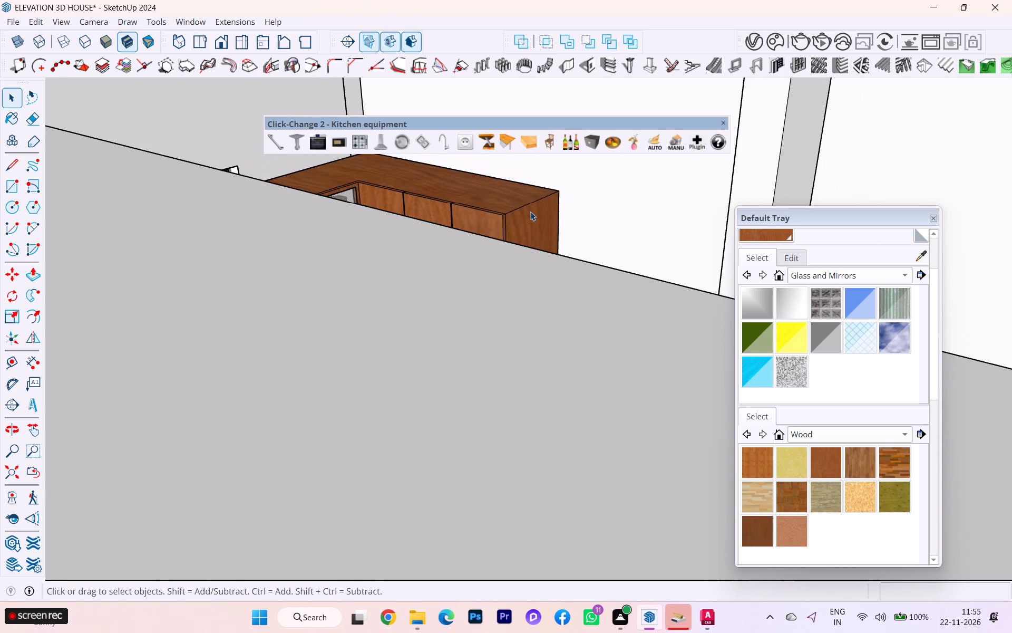
pyautogui.moveTo(530, 212); pyautogui.dragTo(388, 242, button='middle')
pyautogui.scroll(-1, 542, 239)
pyautogui.scroll(1, 543, 239)
pyautogui.scroll(-1, 543, 239)
pyautogui.moveTo(543, 239); pyautogui.dragTo(489, 237, button='middle')
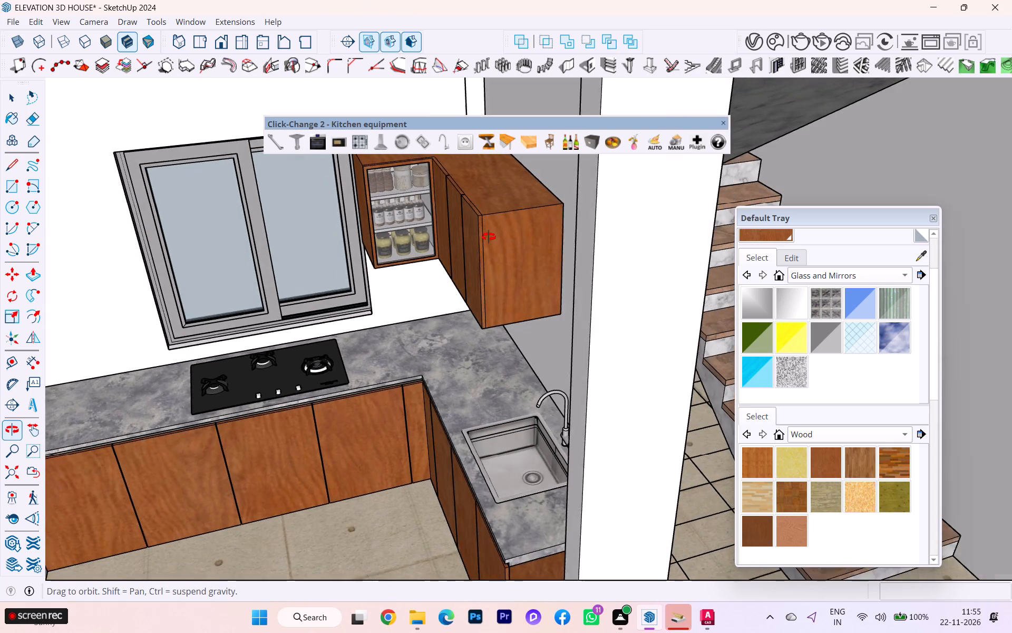
pyautogui.moveTo(489, 237); pyautogui.dragTo(519, 233, button='middle')
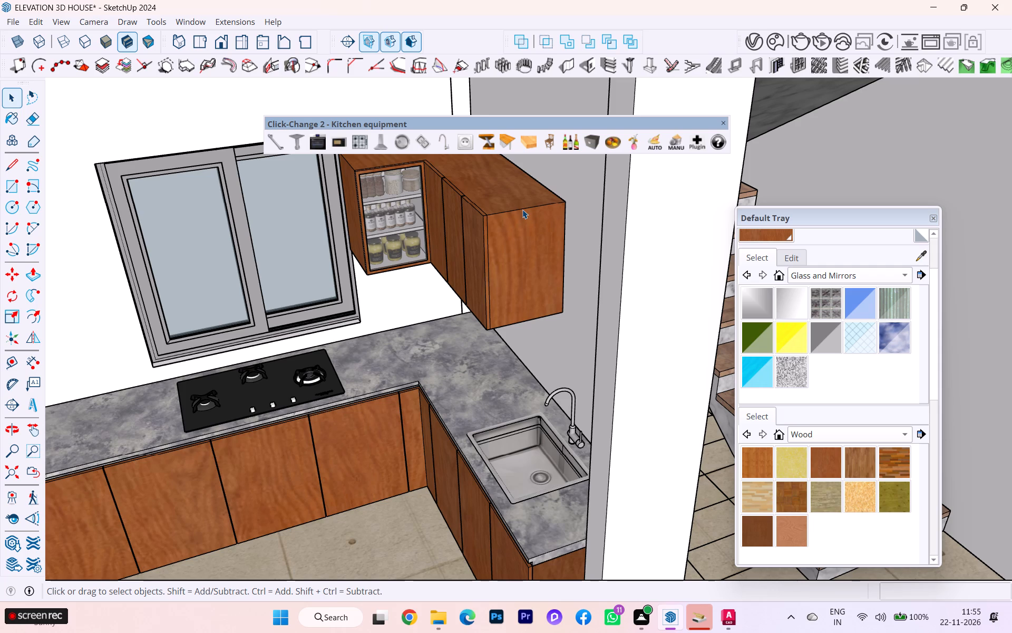
pyautogui.scroll(-2, 170, 225)
pyautogui.scroll(1, 179, 237)
pyautogui.scroll(-2, 183, 239)
pyautogui.scroll(-3, 448, 293)
pyautogui.moveTo(479, 301); pyautogui.dragTo(415, 281, button='middle')
pyautogui.scroll(3, 194, 222)
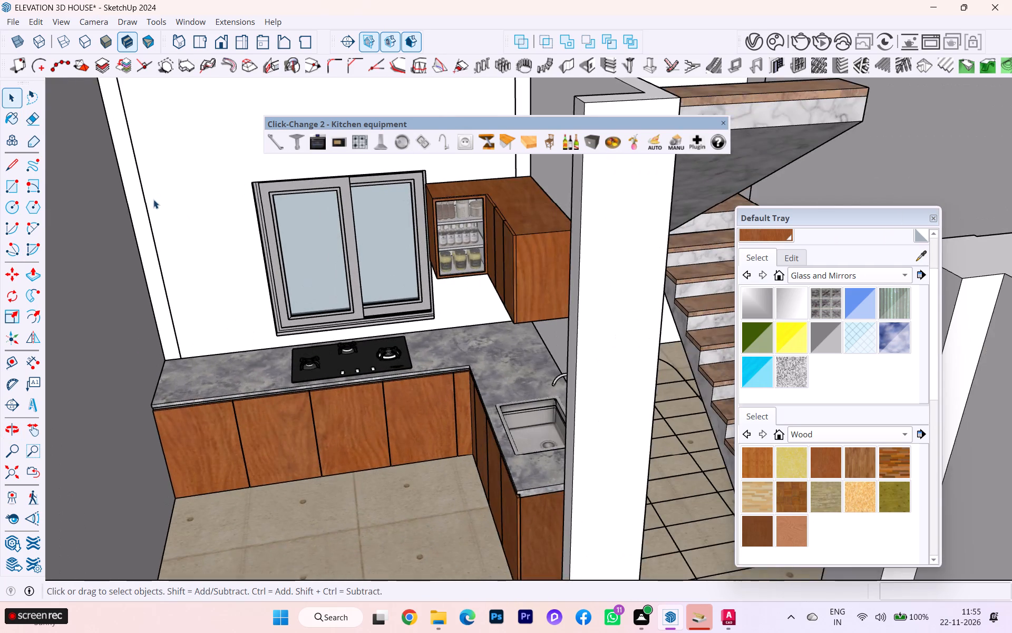
# Undo the guide deletion and copy the top face of the kitchen's upper cabinets together with its edges.
pyautogui.scroll(-2, 153, 199)
pyautogui.moveTo(212, 210); pyautogui.dragTo(424, 237, button='middle')
pyautogui.click(396, 209)
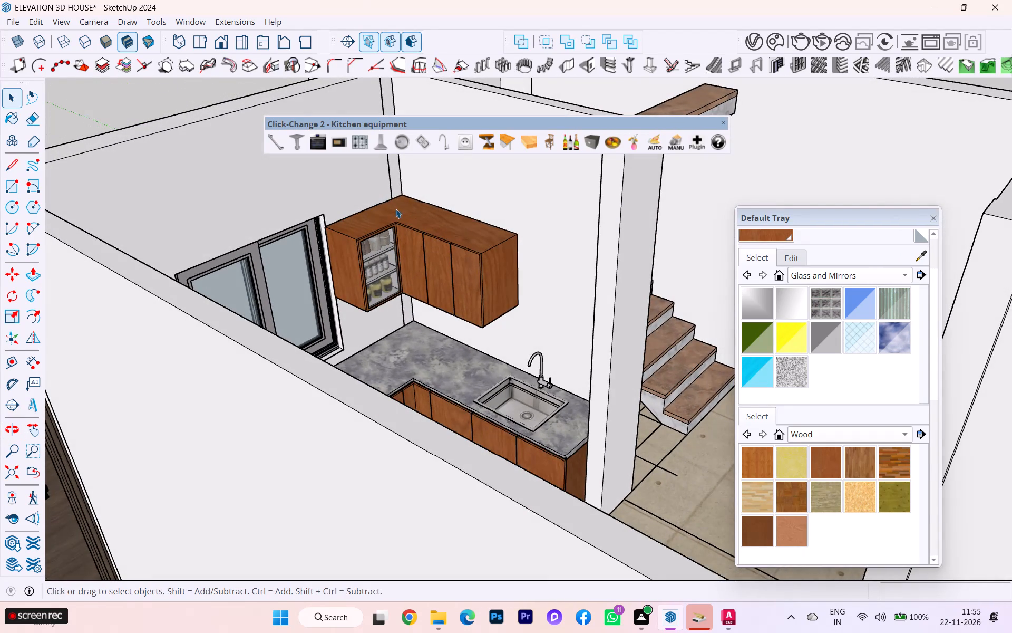
pyautogui.doubleClick(388, 216)
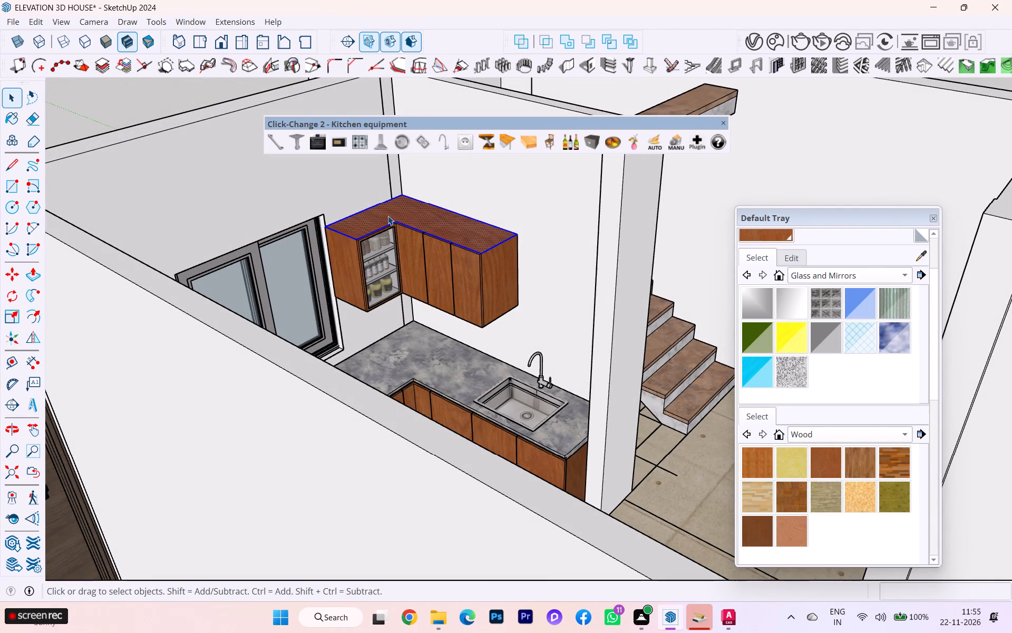
pyautogui.hotkey('ctrl', 'z')
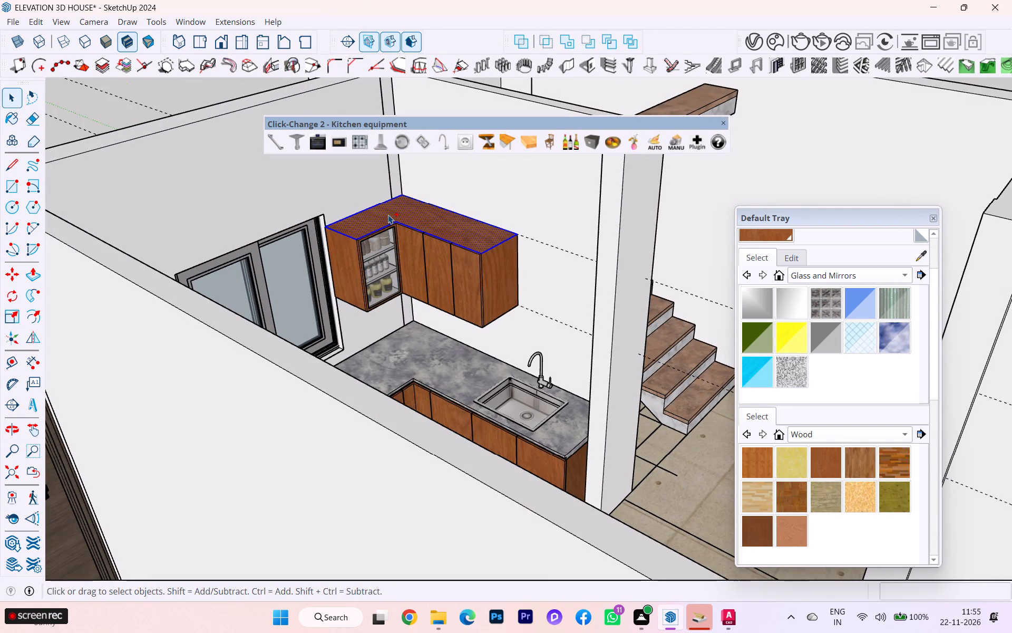
pyautogui.hotkey('ctrl', 'c')
pyautogui.click(162, 101)
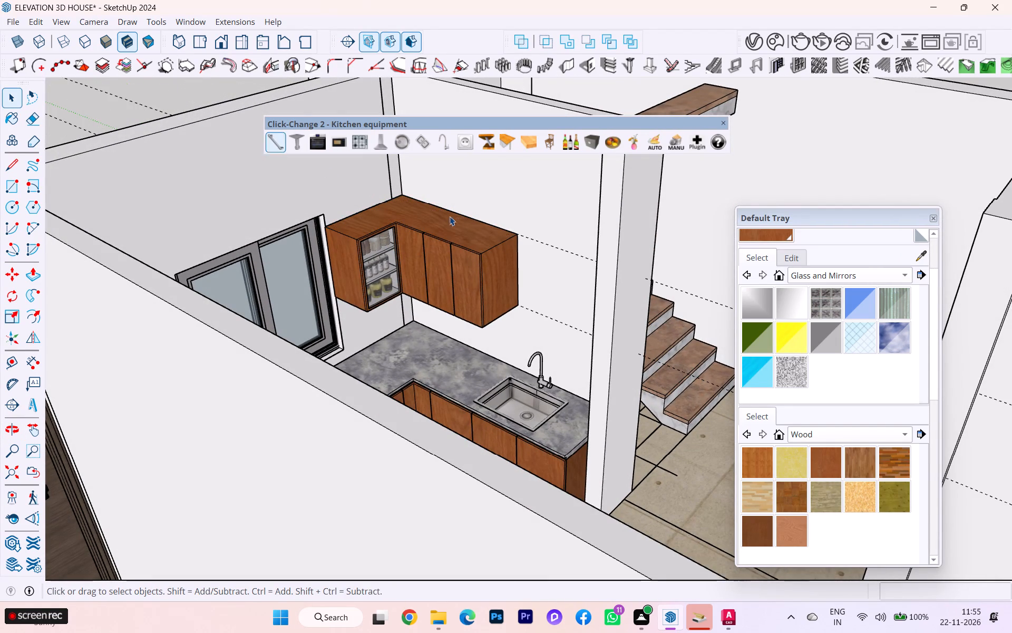
# Make a group from all the connected geometry of the kitchen's upper cabinets.
pyautogui.click(464, 263)
pyautogui.tripleClick(435, 245)
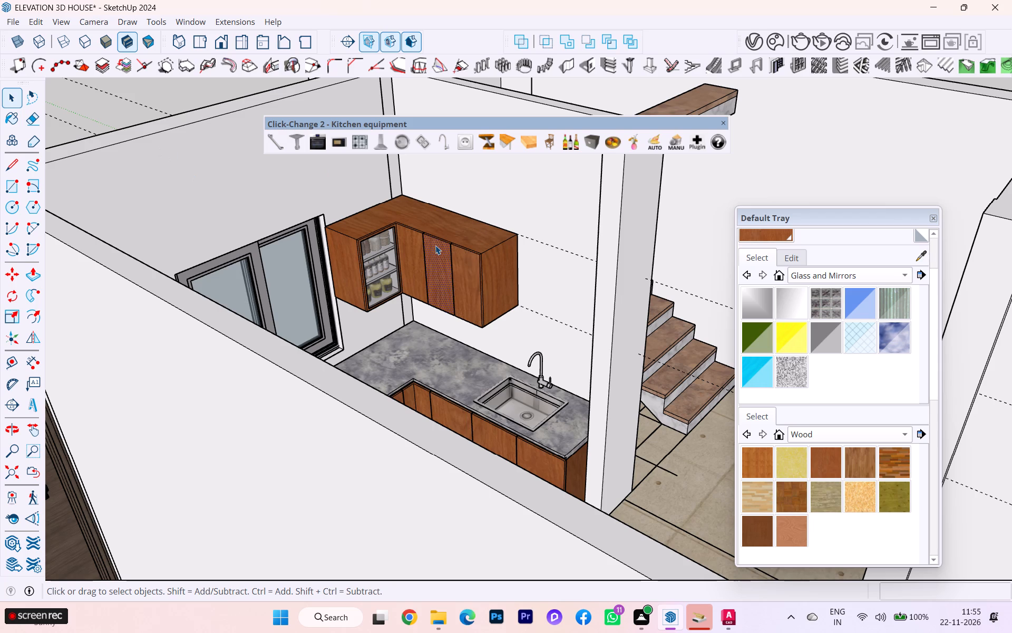
pyautogui.click(435, 245)
pyautogui.rightClick(435, 245)
pyautogui.click(497, 128)
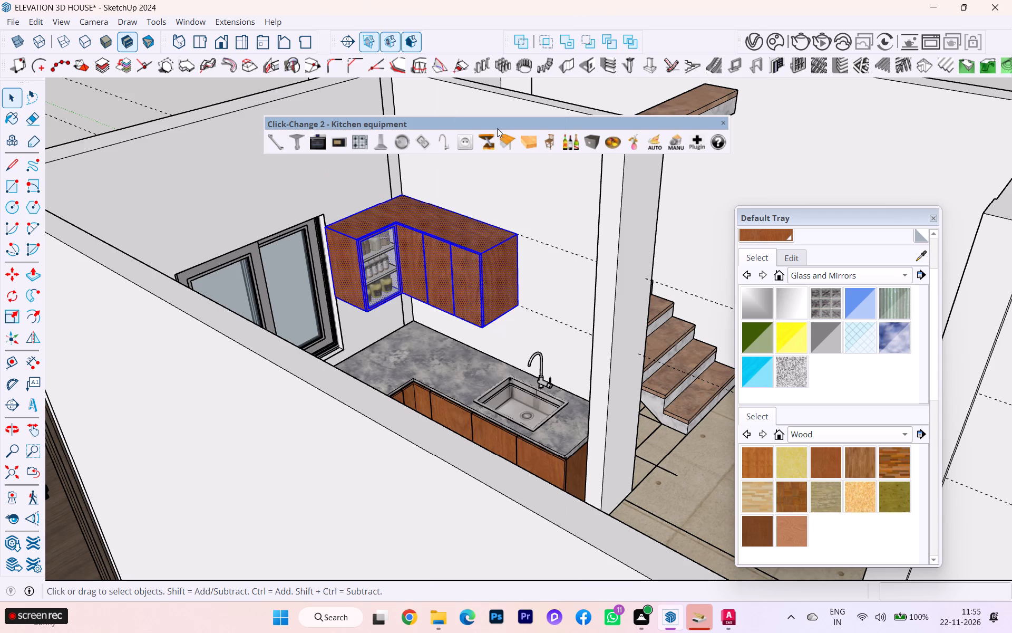
pyautogui.keyDown('ctrl'); pyautogui.click(387, 281); pyautogui.keyUp('ctrl')
pyautogui.rightClick(388, 276)
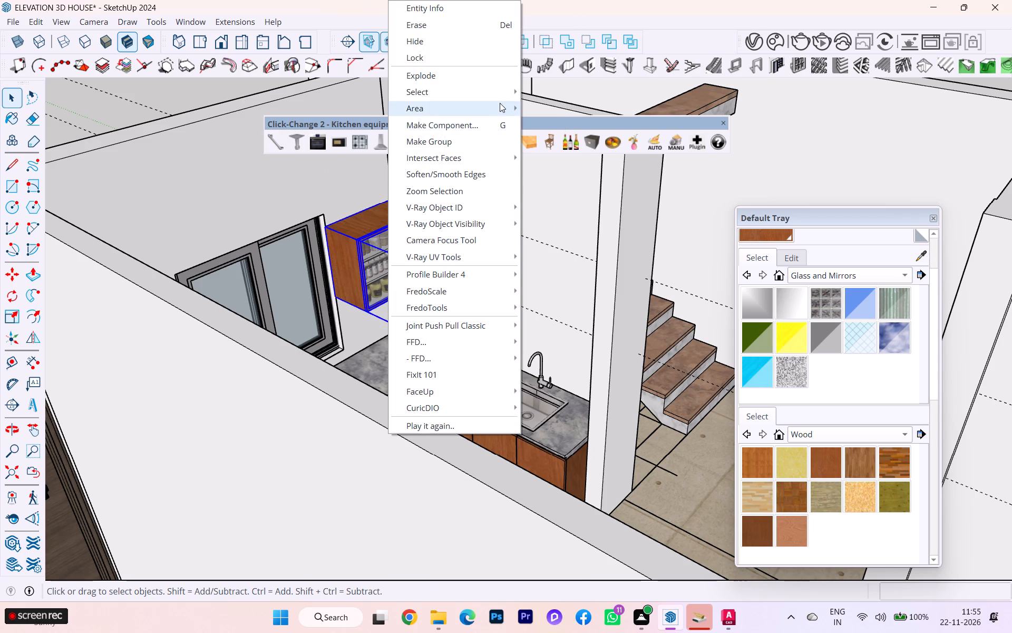
pyautogui.click(463, 142)
pyautogui.click(201, 101)
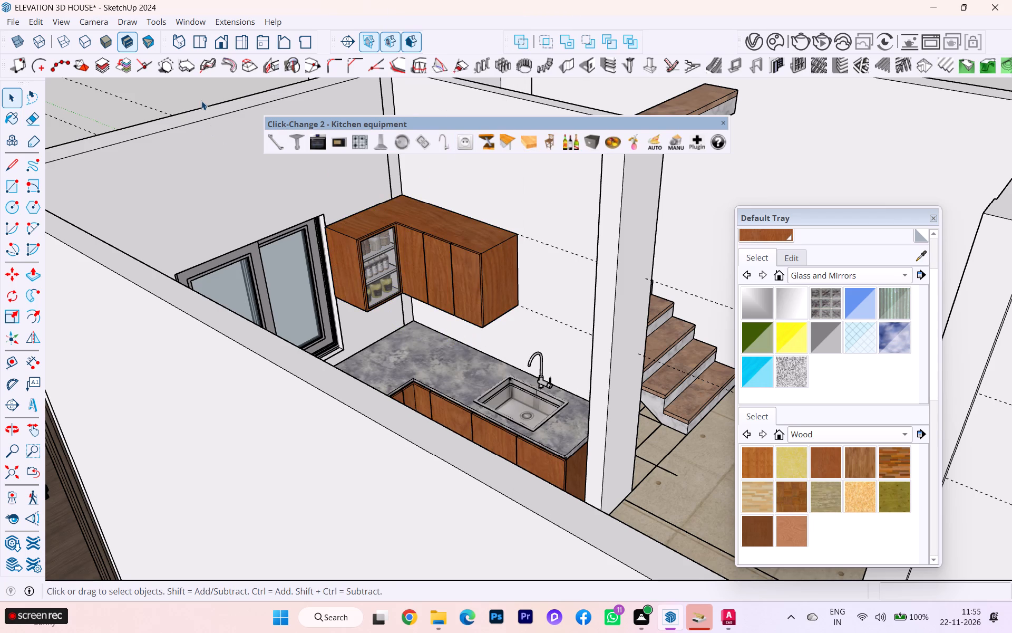
# Delete all the guide lines in the model.
pyautogui.click(32, 21)
pyautogui.click(88, 155)
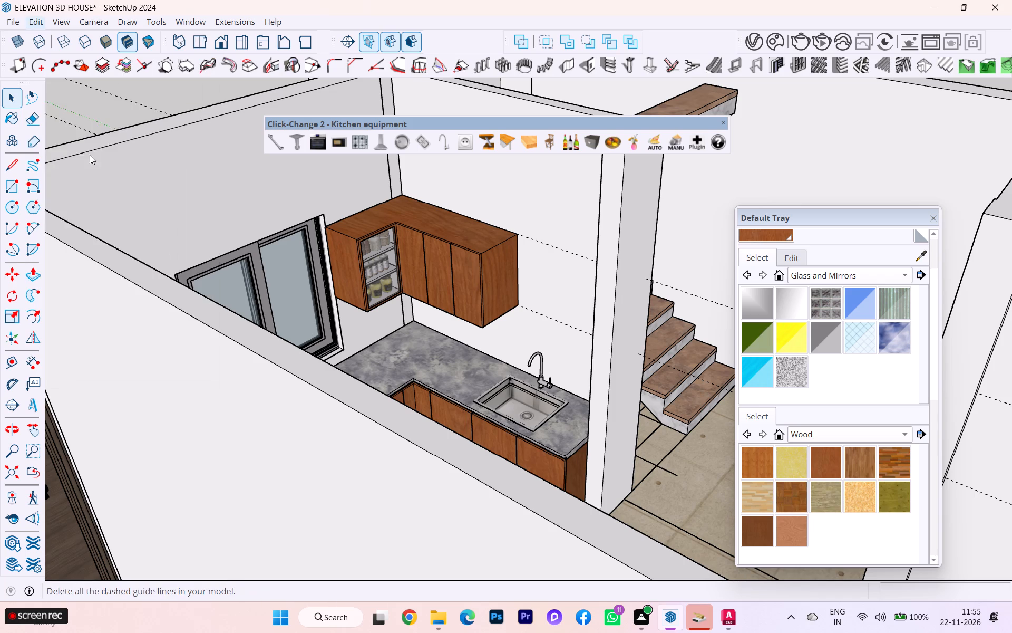
# Paste the copied top face in place on the grouped upper cabinets.
pyautogui.scroll(-4, 348, 190)
pyautogui.moveTo(452, 222); pyautogui.dragTo(326, 225, button='middle')
pyautogui.scroll(1, 326, 225)
pyautogui.scroll(-1, 392, 222)
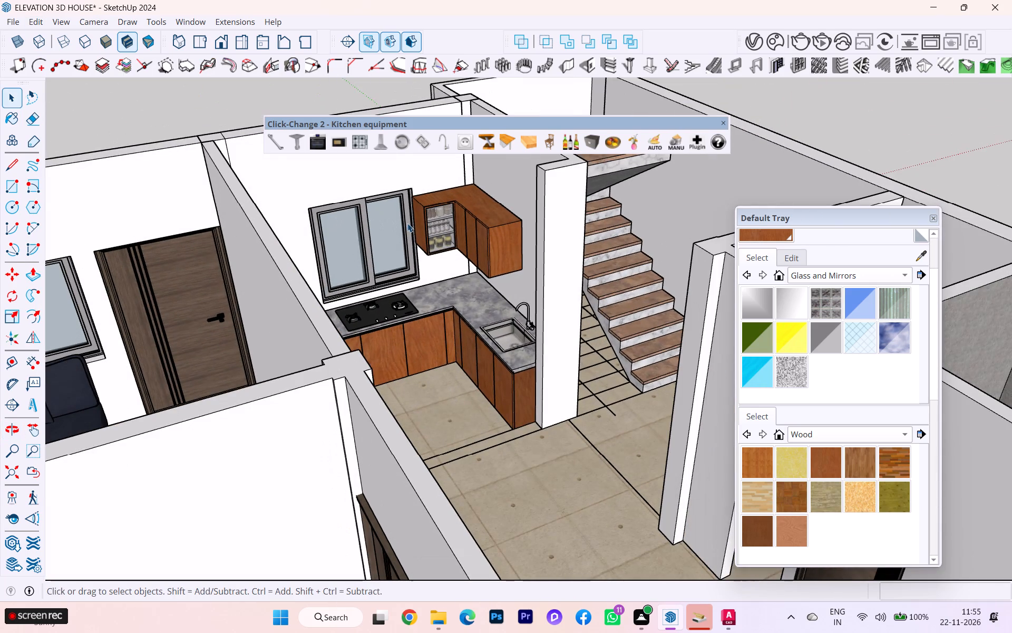
pyautogui.press('x')
pyautogui.scroll(12, 456, 220)
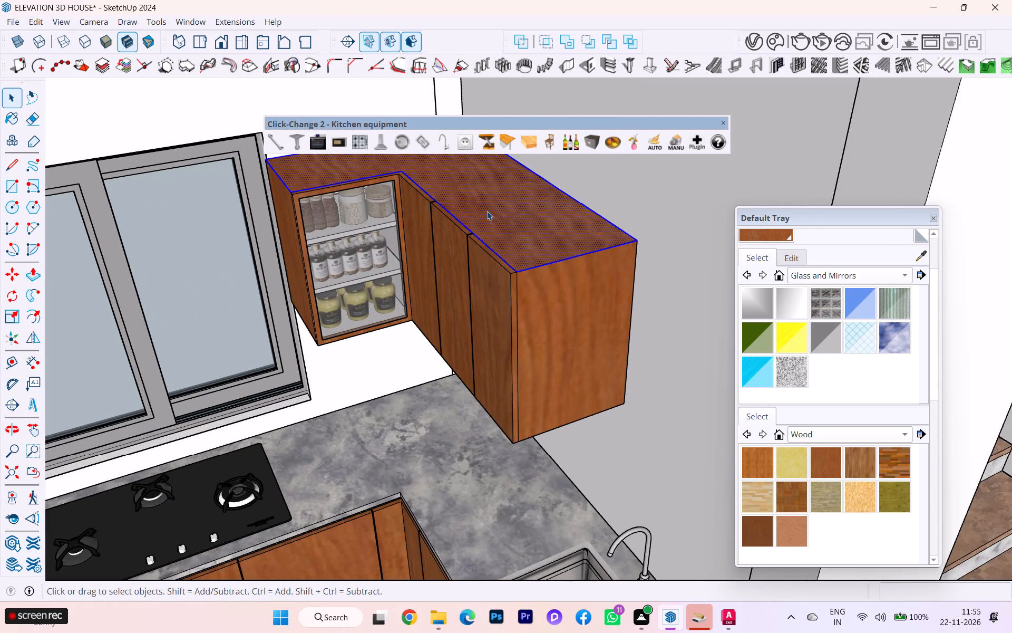
pyautogui.scroll(2, 513, 229)
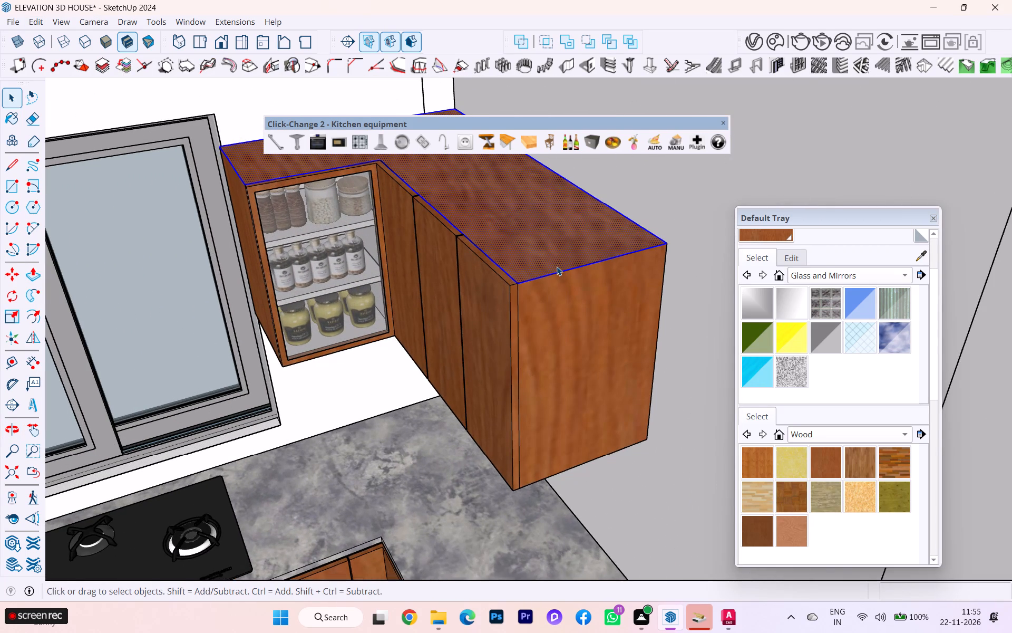
pyautogui.scroll(-4, 557, 266)
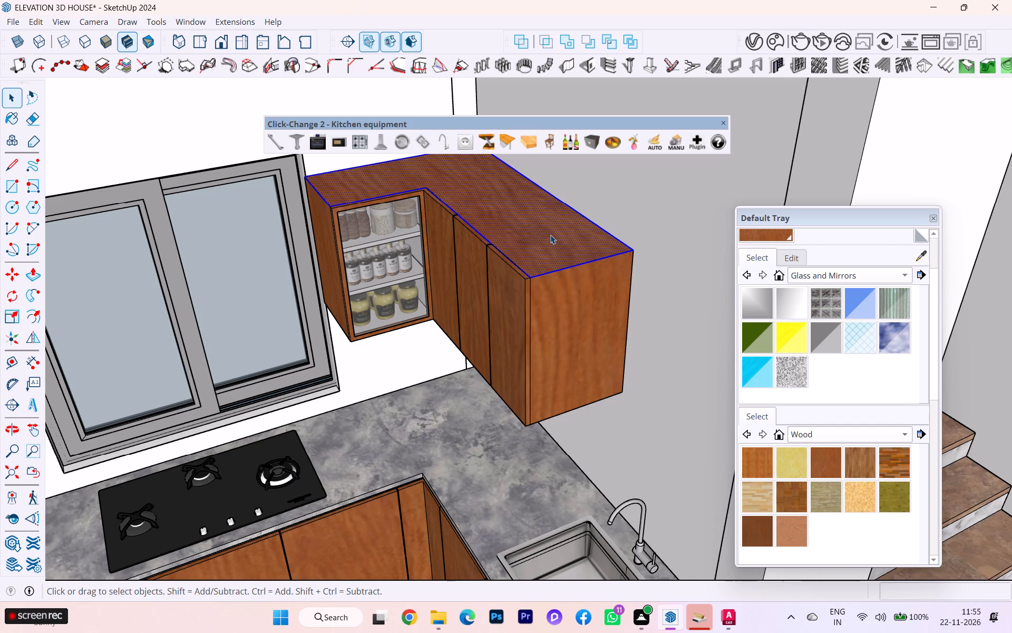
pyautogui.scroll(1, 555, 241)
pyautogui.scroll(-2, 555, 241)
pyautogui.scroll(1, 555, 242)
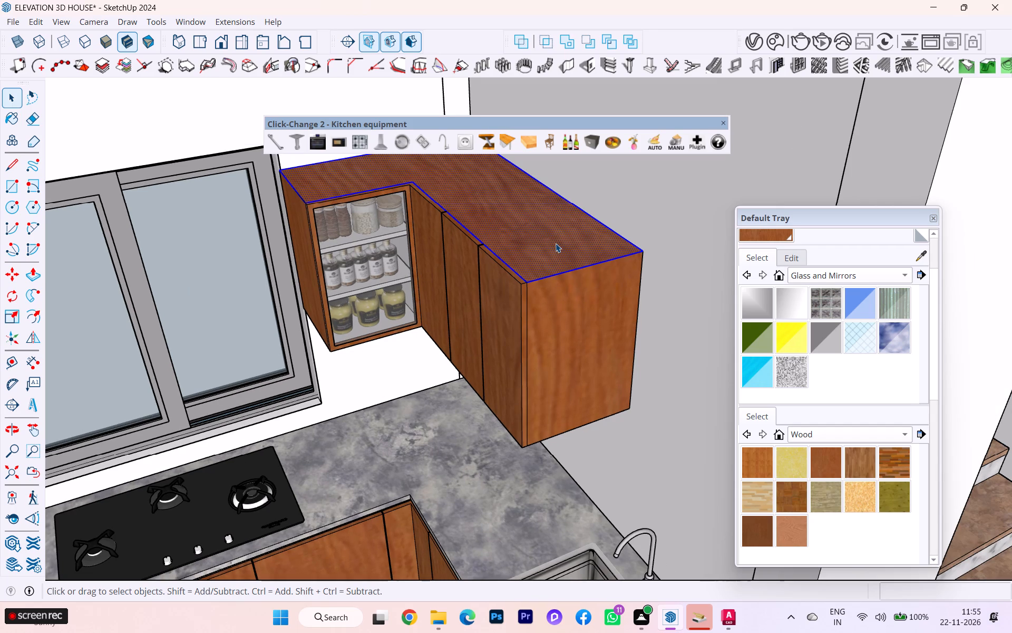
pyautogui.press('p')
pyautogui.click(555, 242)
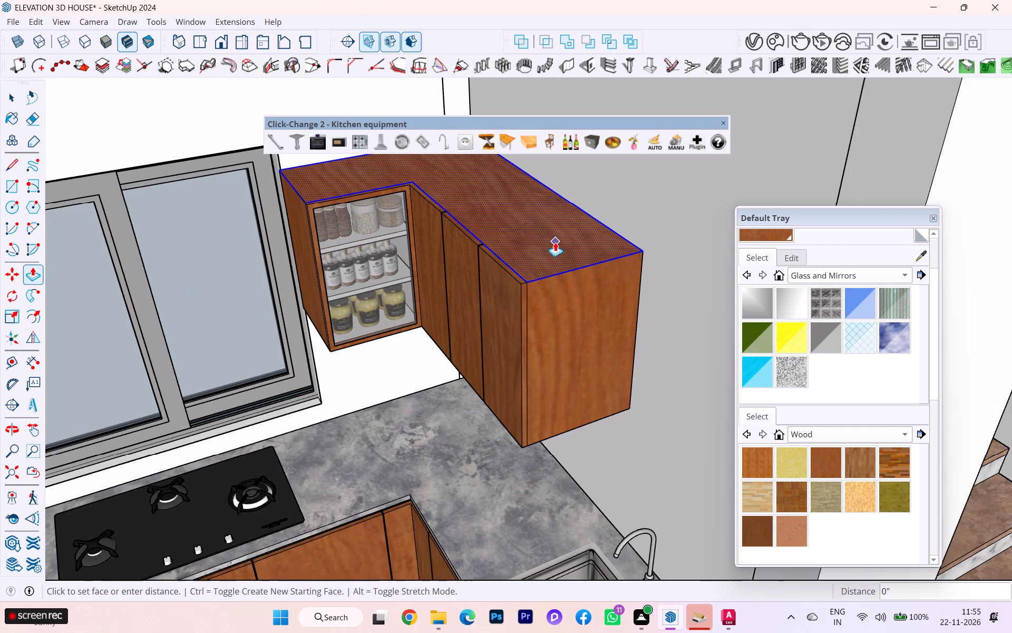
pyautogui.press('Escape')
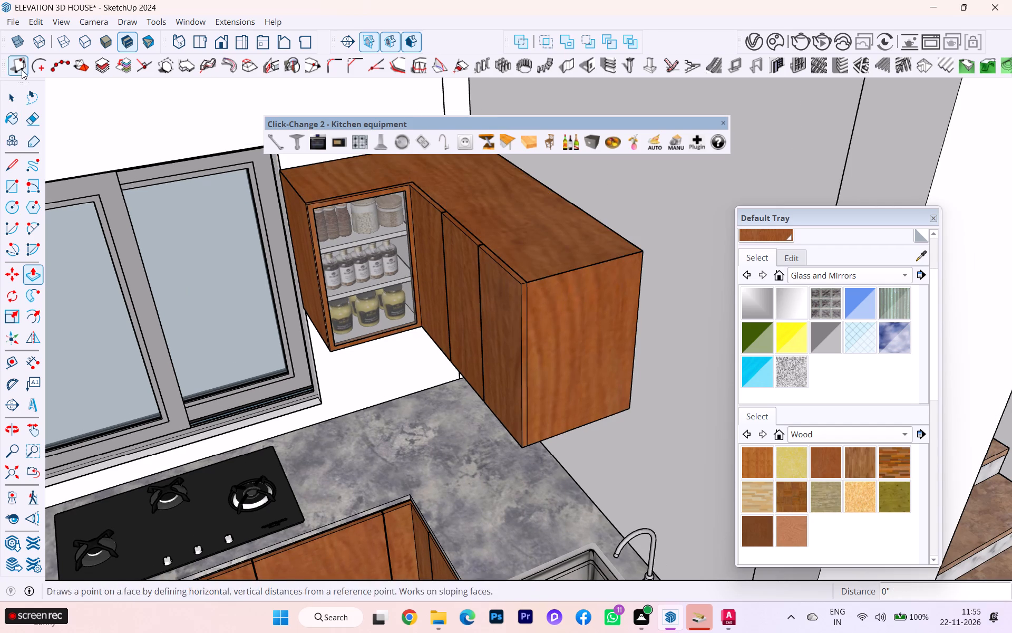
# Make a separate group from the pasted top face and its edges on the upper cabinets.
pyautogui.click(16, 101)
pyautogui.click(550, 221)
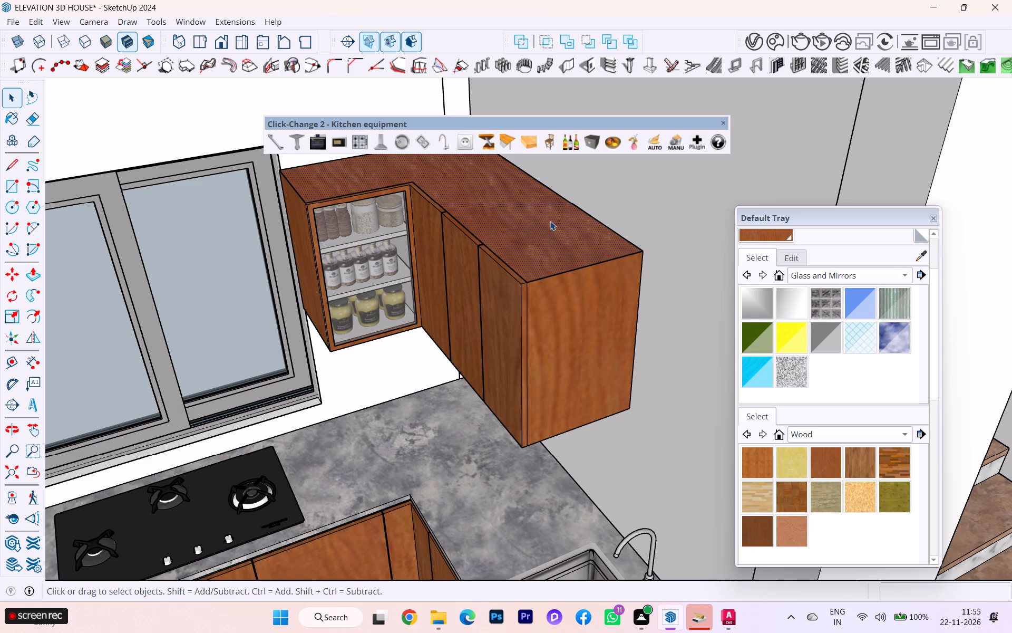
pyautogui.click(550, 221)
pyautogui.rightClick(550, 221)
pyautogui.click(598, 123)
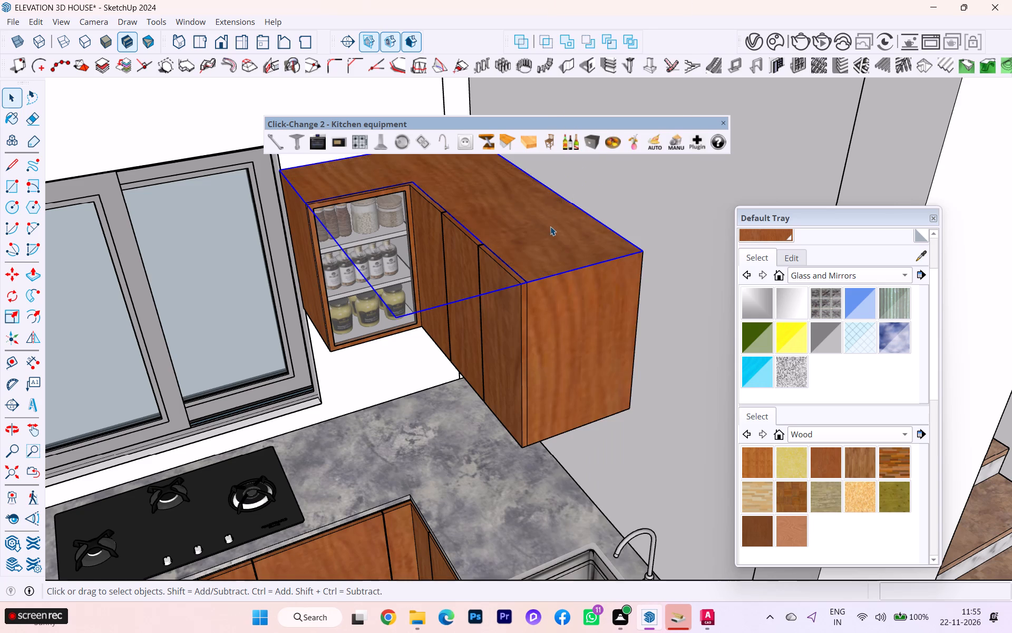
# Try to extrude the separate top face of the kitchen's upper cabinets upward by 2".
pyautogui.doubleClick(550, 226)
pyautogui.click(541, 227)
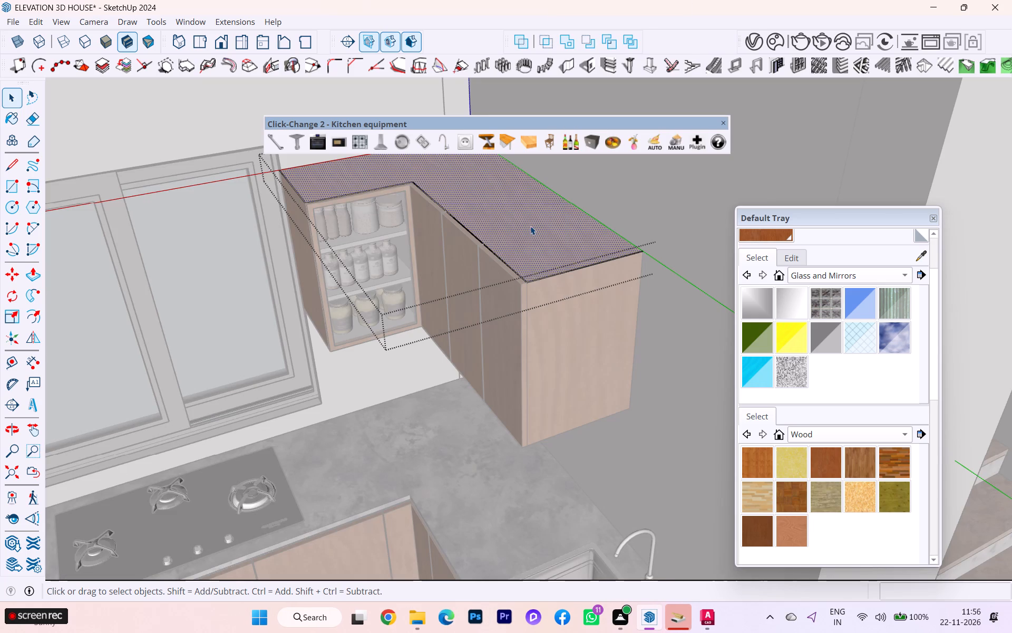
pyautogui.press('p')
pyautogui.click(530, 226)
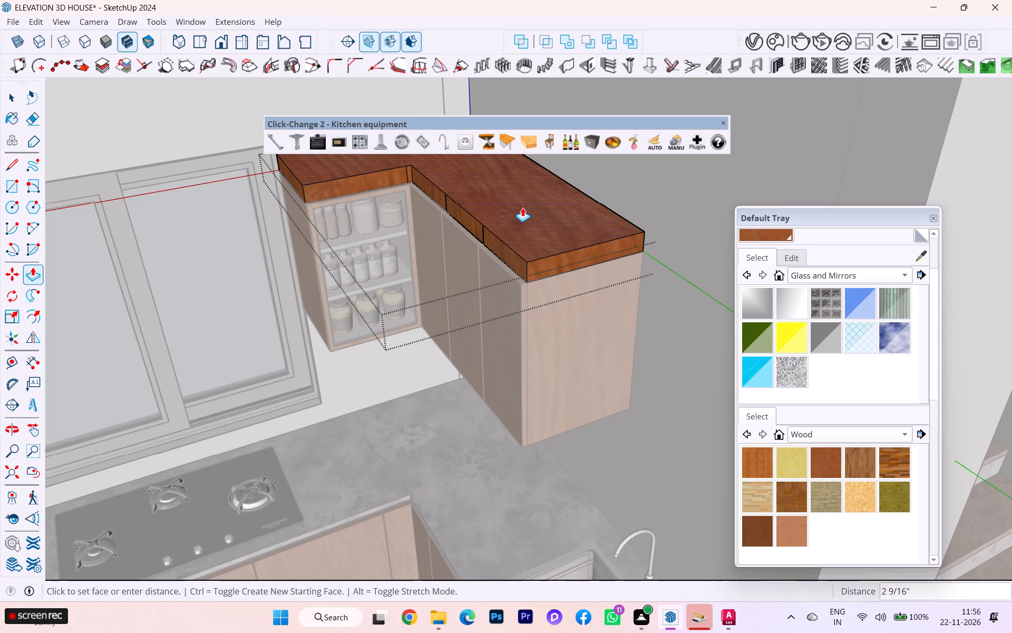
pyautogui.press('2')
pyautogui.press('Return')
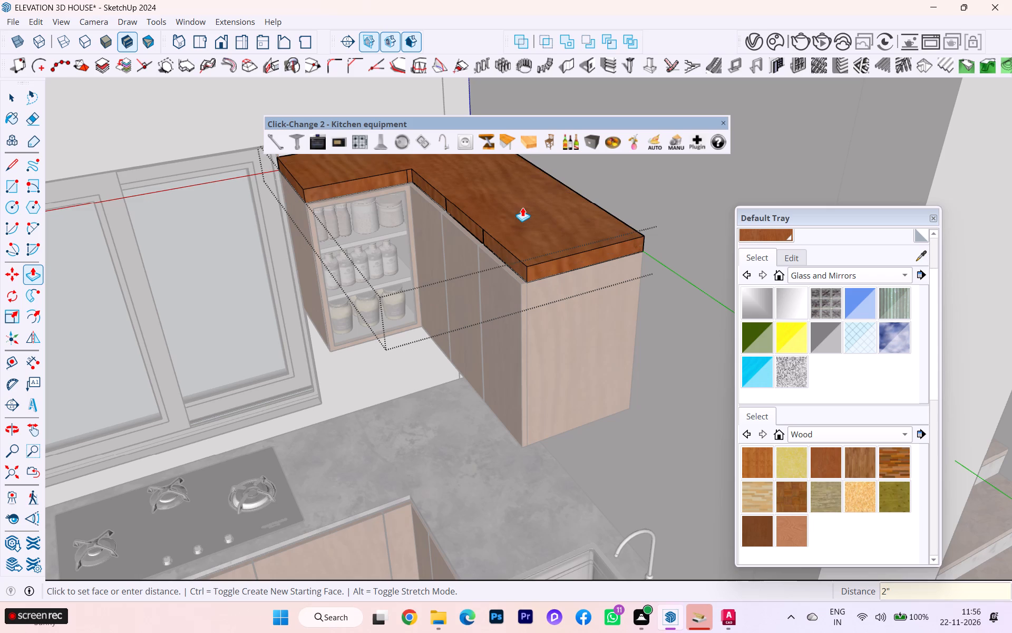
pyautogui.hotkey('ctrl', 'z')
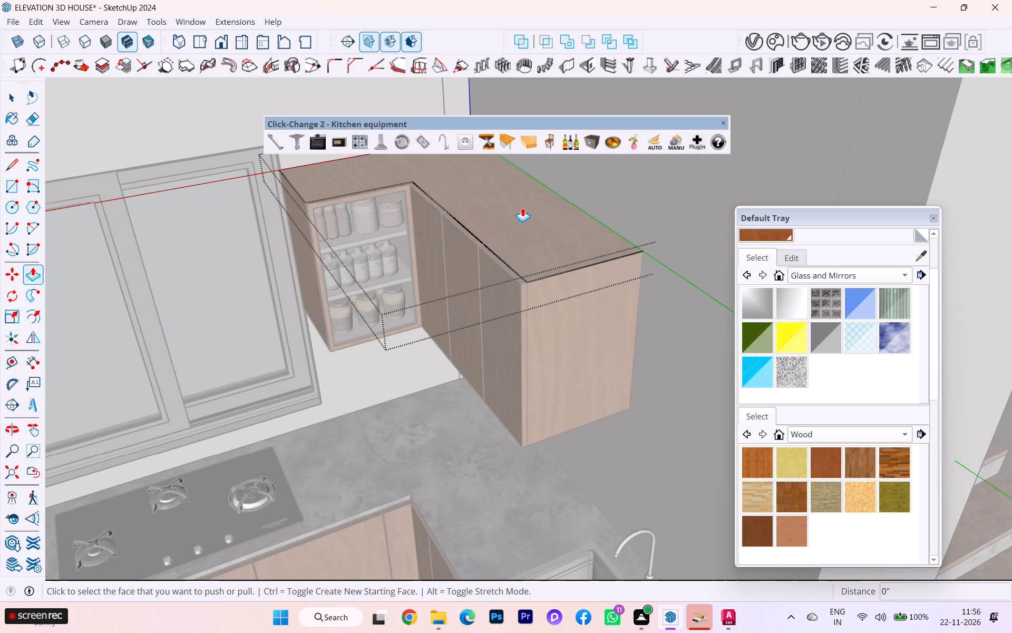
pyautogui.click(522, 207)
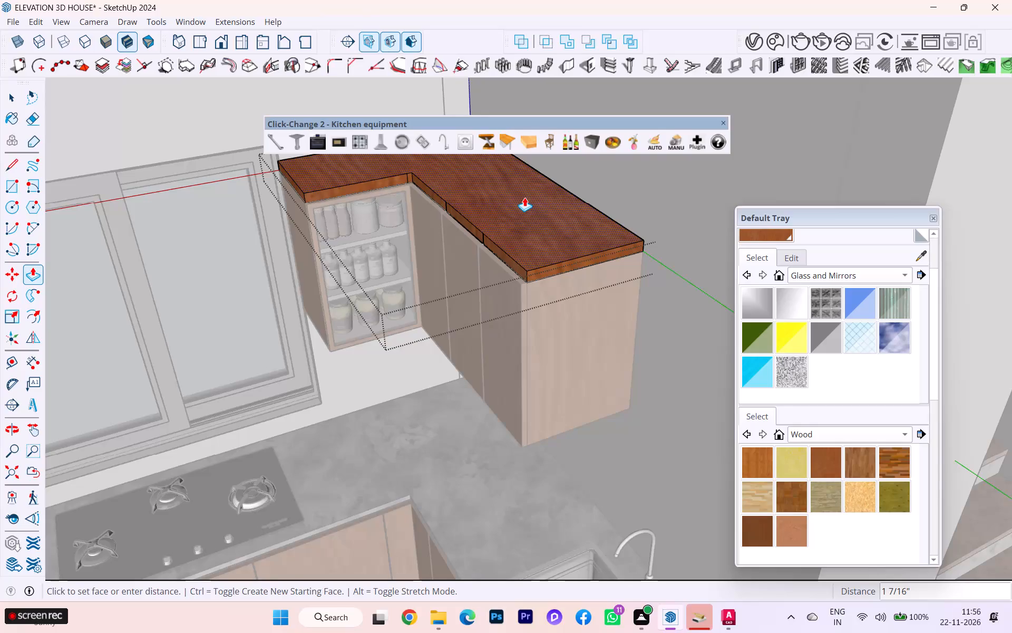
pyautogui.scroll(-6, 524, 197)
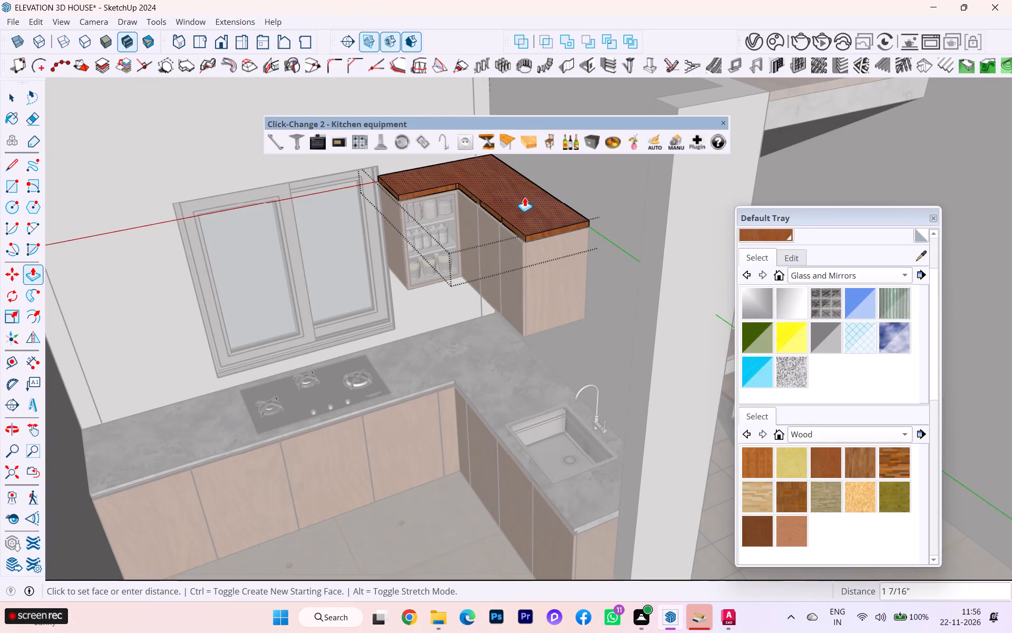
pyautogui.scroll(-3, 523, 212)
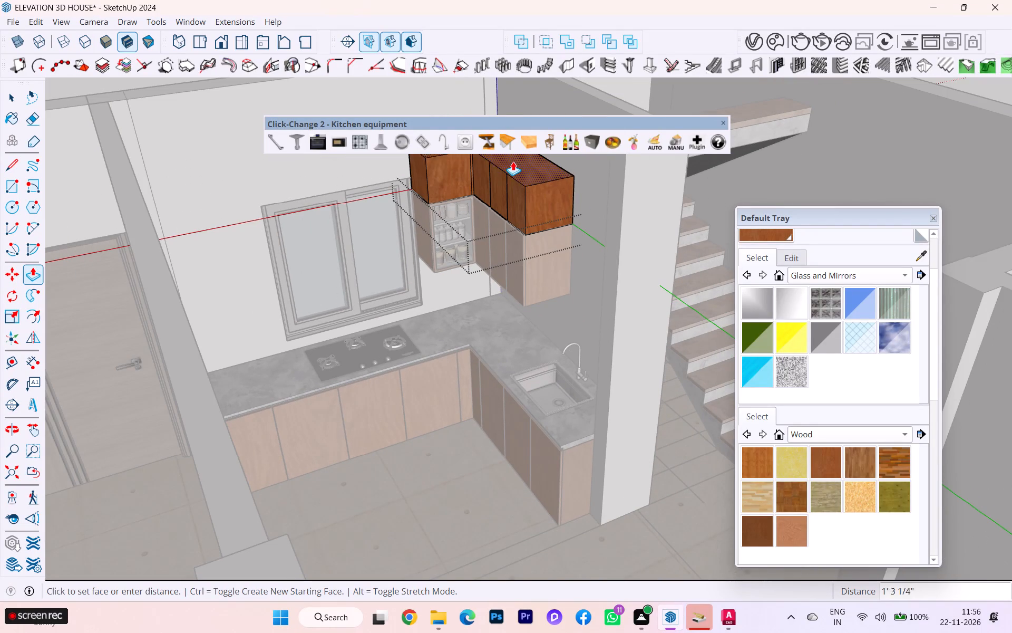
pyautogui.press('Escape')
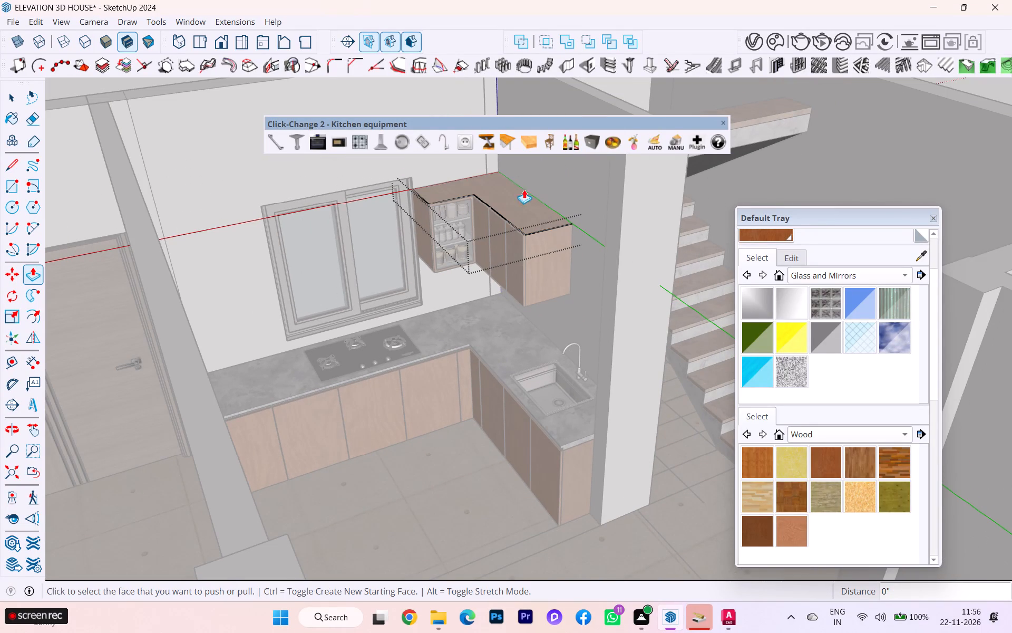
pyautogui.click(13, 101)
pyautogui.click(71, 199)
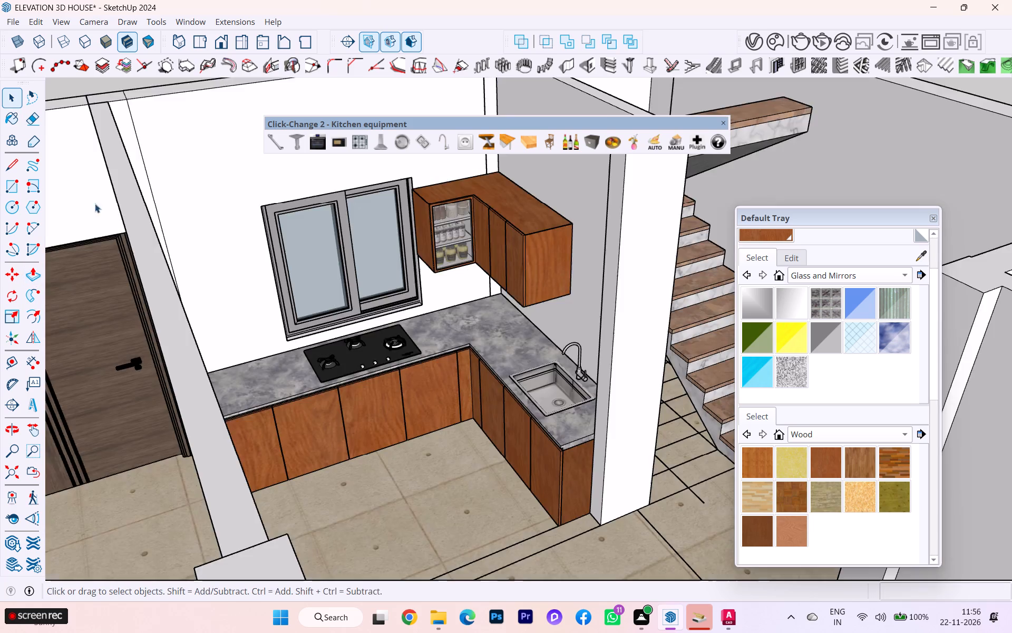
# Delete the separate group of the copied top face from the upper cabinets.
pyautogui.scroll(-6, 221, 237)
pyautogui.scroll(3, 420, 230)
pyautogui.click(421, 240)
pyautogui.scroll(1, 424, 262)
pyautogui.scroll(-3, 425, 262)
pyautogui.scroll(1, 425, 262)
pyautogui.press('Delete')
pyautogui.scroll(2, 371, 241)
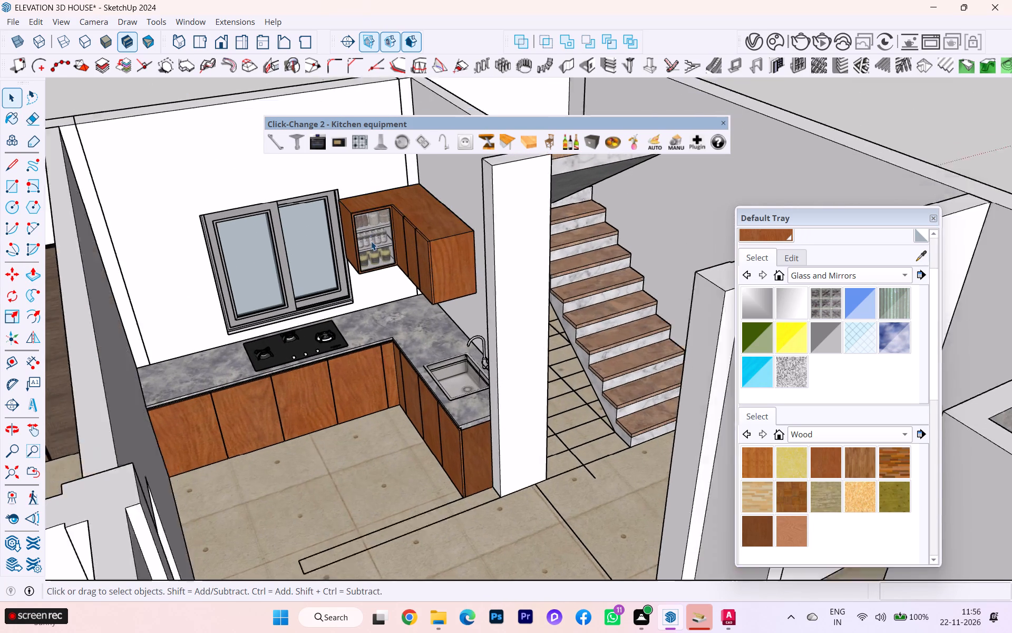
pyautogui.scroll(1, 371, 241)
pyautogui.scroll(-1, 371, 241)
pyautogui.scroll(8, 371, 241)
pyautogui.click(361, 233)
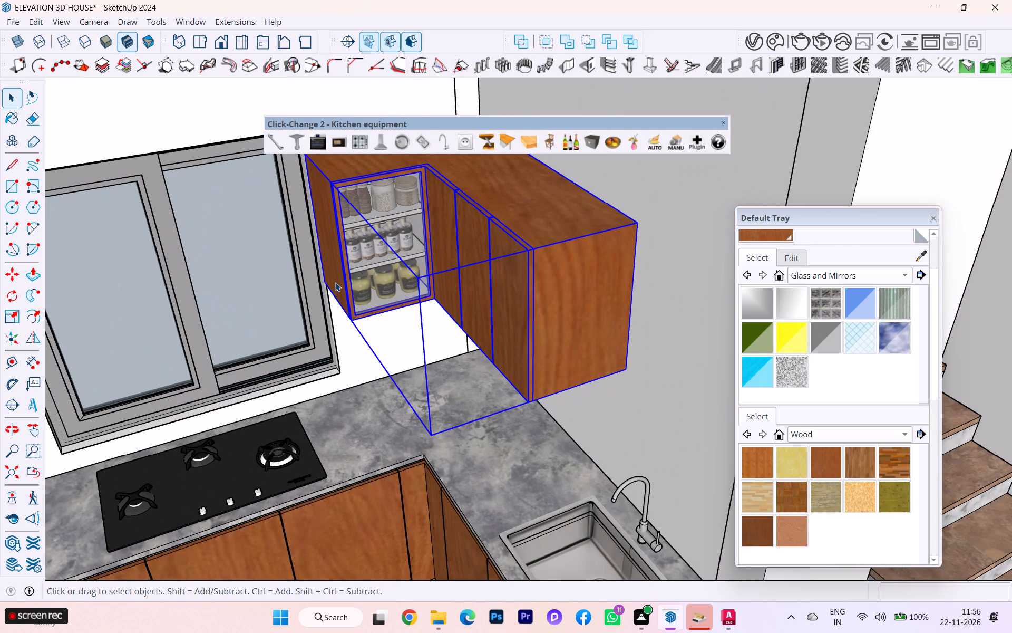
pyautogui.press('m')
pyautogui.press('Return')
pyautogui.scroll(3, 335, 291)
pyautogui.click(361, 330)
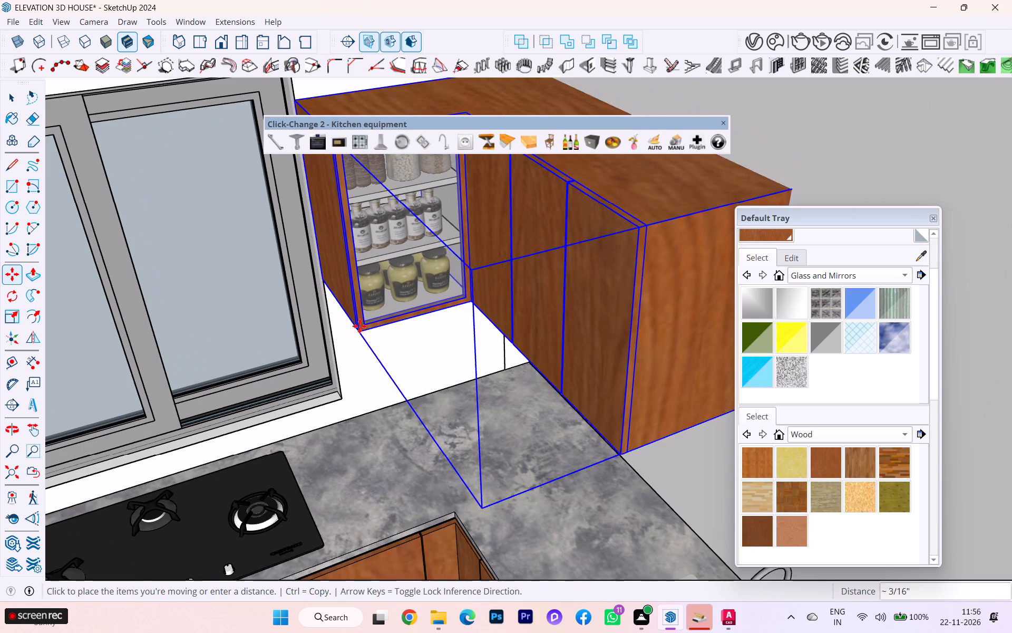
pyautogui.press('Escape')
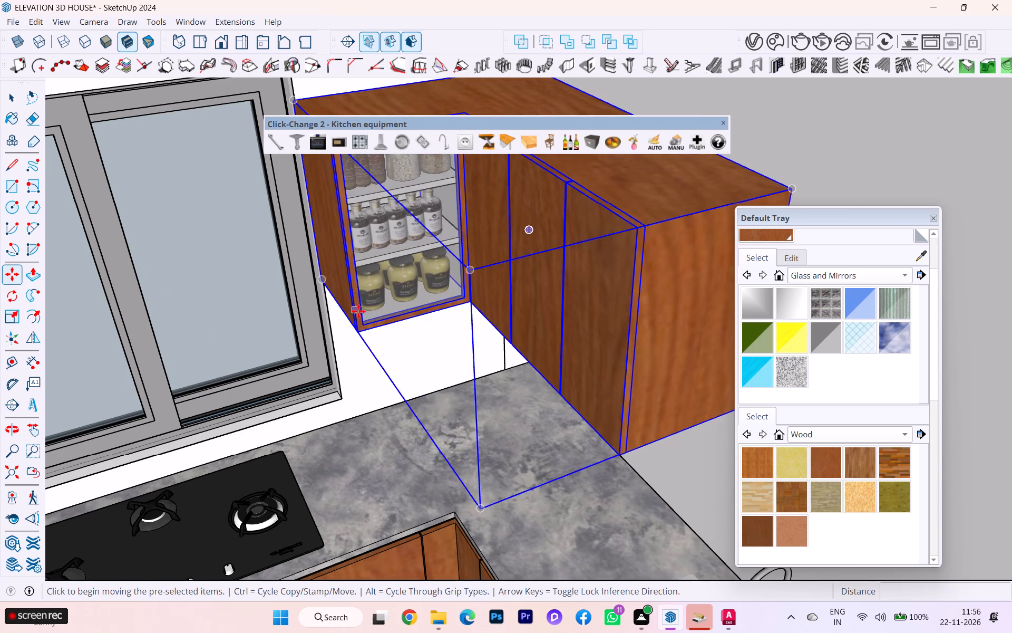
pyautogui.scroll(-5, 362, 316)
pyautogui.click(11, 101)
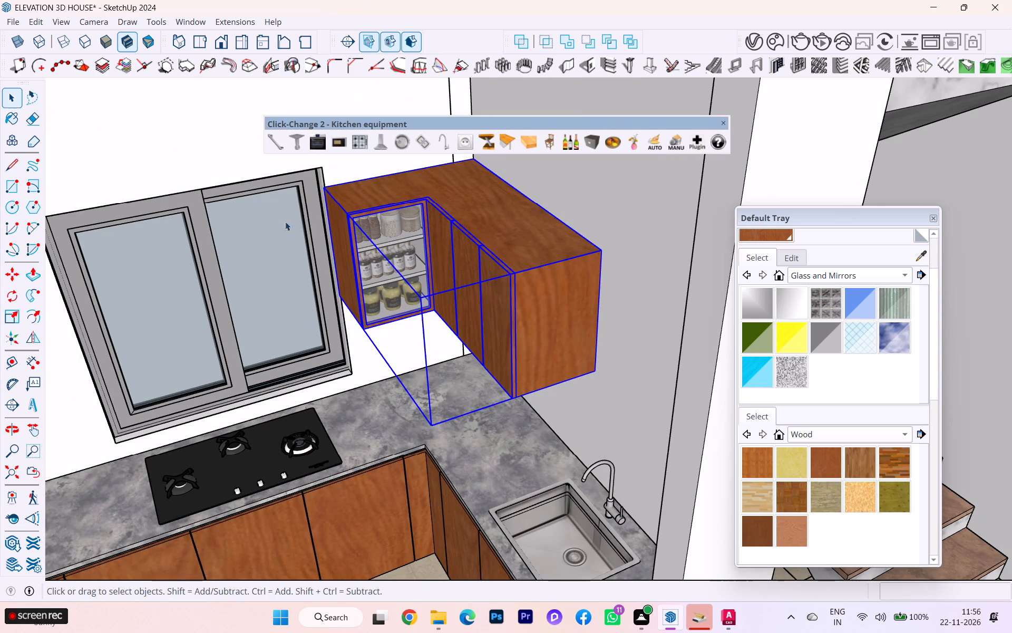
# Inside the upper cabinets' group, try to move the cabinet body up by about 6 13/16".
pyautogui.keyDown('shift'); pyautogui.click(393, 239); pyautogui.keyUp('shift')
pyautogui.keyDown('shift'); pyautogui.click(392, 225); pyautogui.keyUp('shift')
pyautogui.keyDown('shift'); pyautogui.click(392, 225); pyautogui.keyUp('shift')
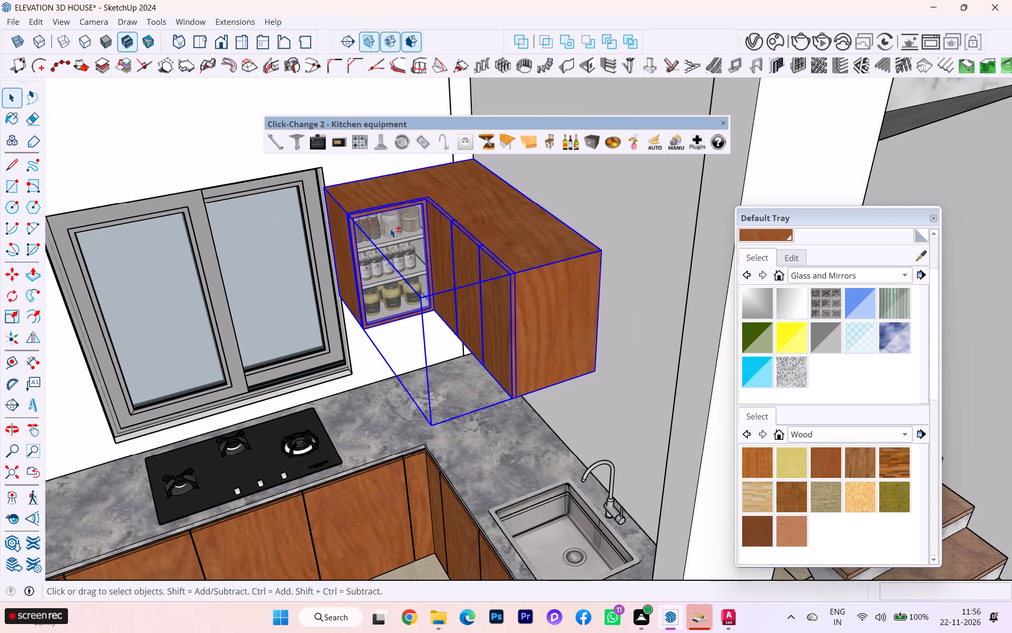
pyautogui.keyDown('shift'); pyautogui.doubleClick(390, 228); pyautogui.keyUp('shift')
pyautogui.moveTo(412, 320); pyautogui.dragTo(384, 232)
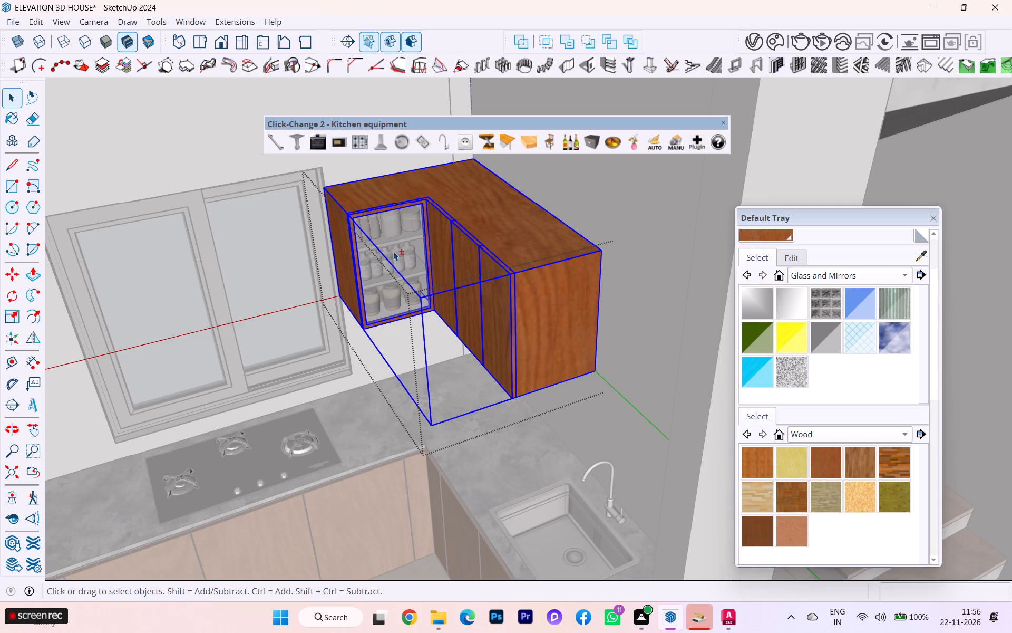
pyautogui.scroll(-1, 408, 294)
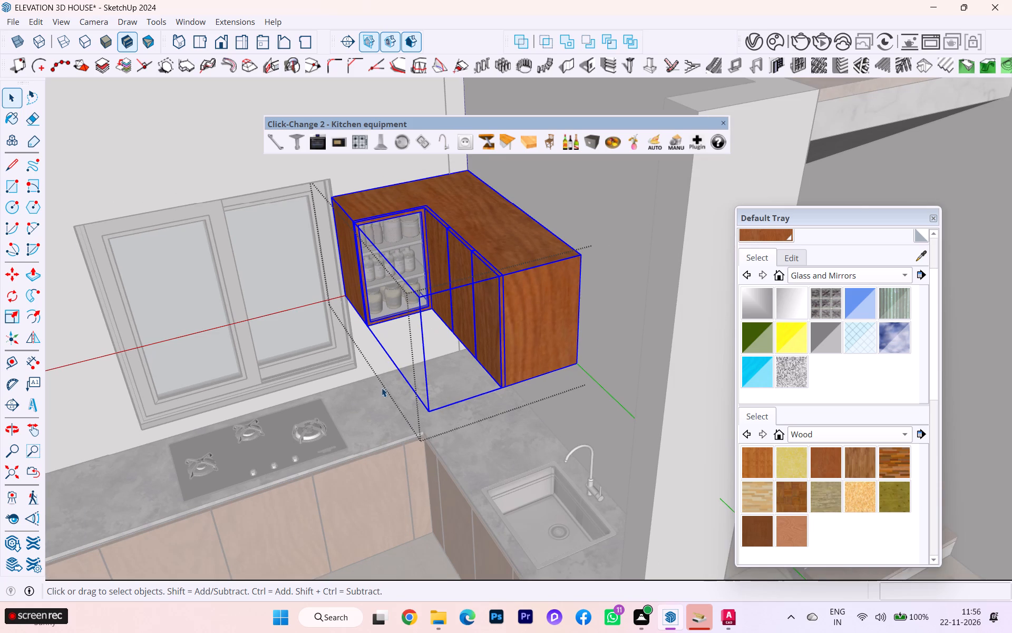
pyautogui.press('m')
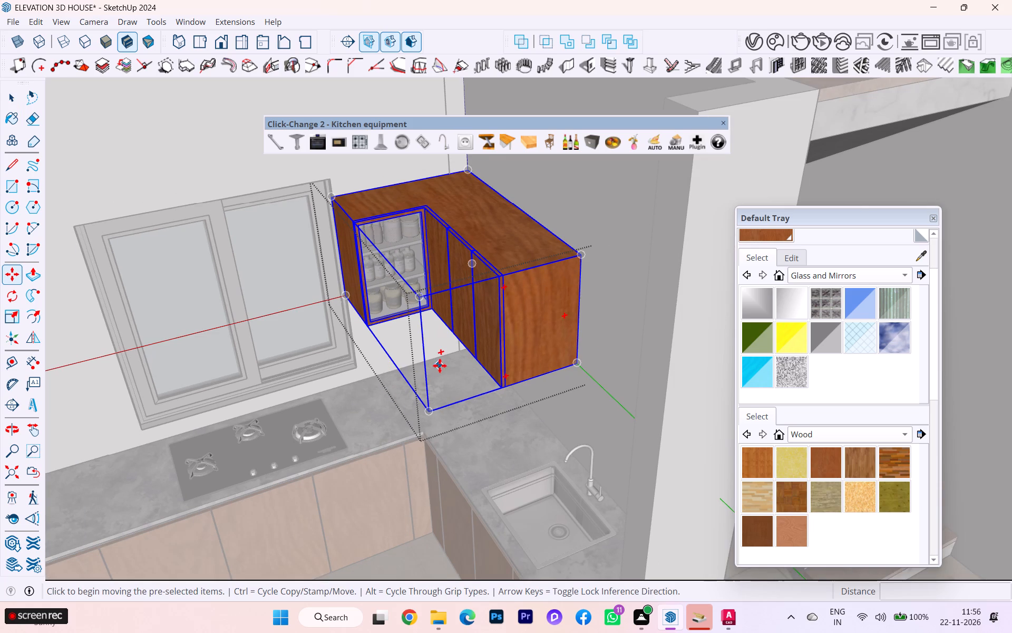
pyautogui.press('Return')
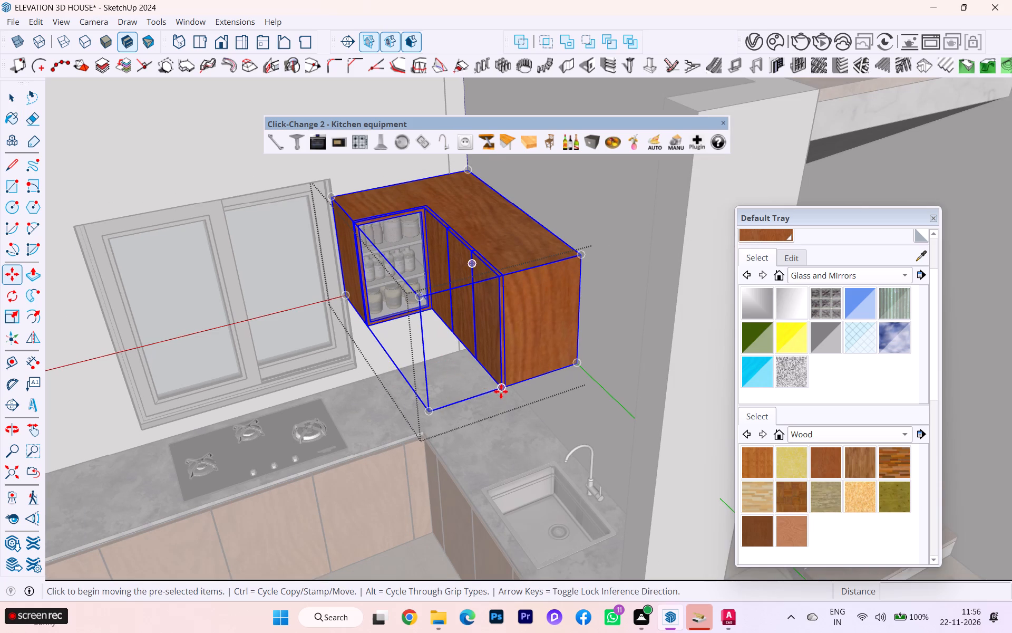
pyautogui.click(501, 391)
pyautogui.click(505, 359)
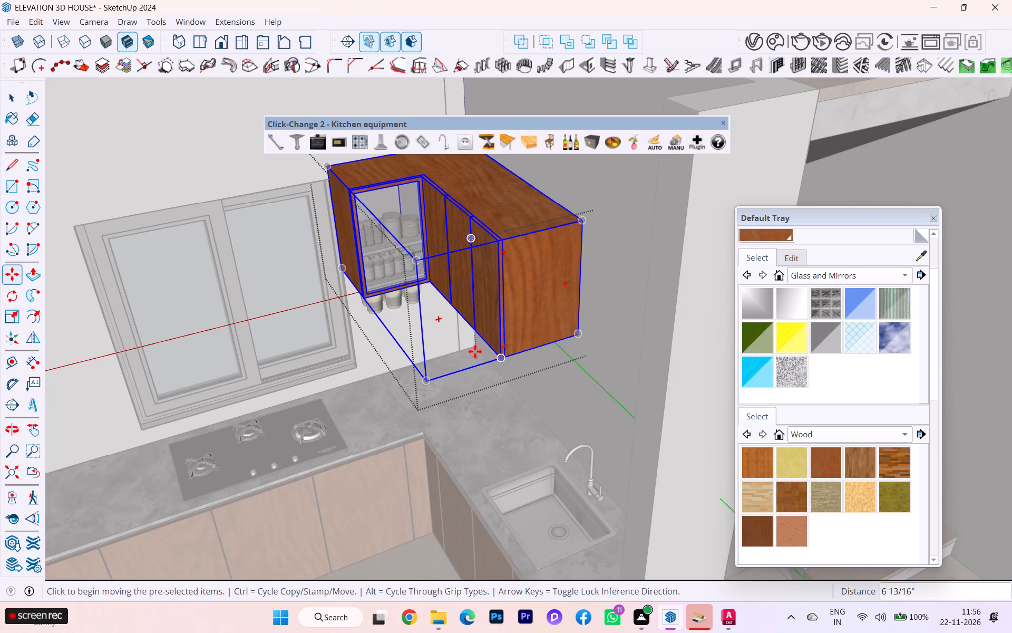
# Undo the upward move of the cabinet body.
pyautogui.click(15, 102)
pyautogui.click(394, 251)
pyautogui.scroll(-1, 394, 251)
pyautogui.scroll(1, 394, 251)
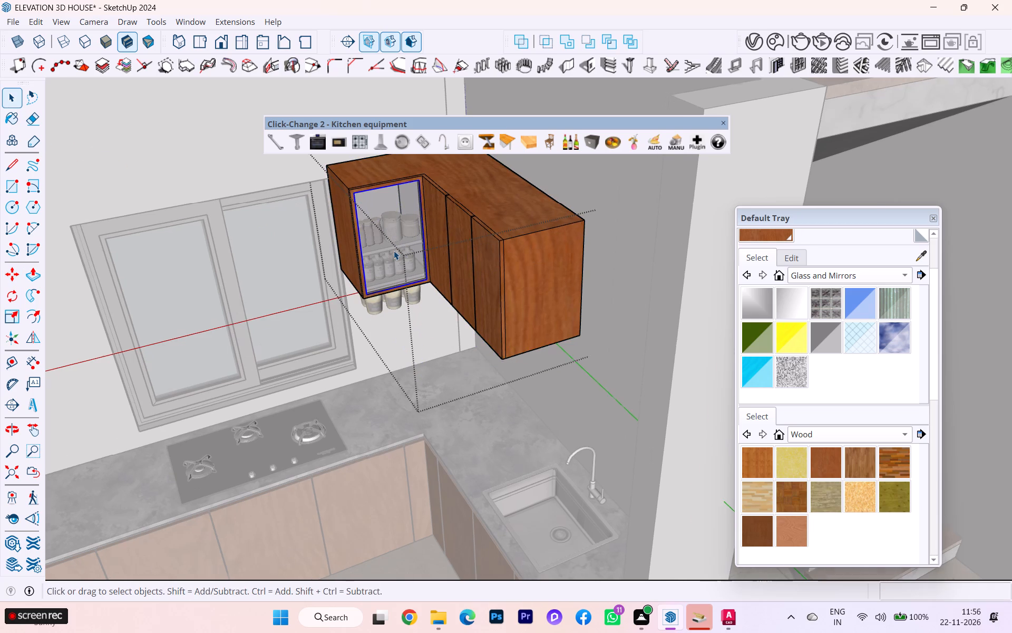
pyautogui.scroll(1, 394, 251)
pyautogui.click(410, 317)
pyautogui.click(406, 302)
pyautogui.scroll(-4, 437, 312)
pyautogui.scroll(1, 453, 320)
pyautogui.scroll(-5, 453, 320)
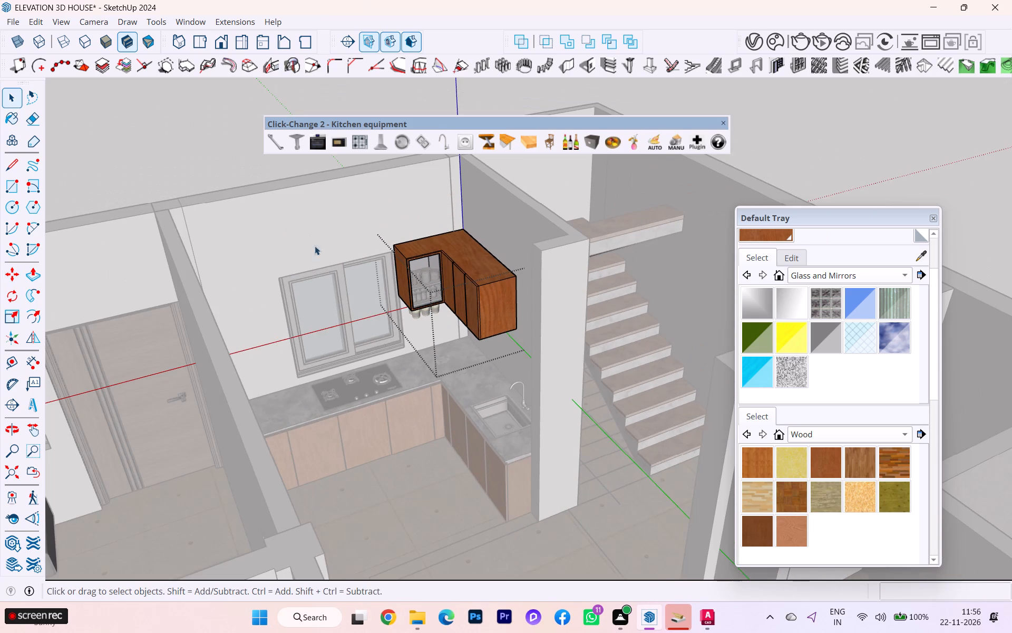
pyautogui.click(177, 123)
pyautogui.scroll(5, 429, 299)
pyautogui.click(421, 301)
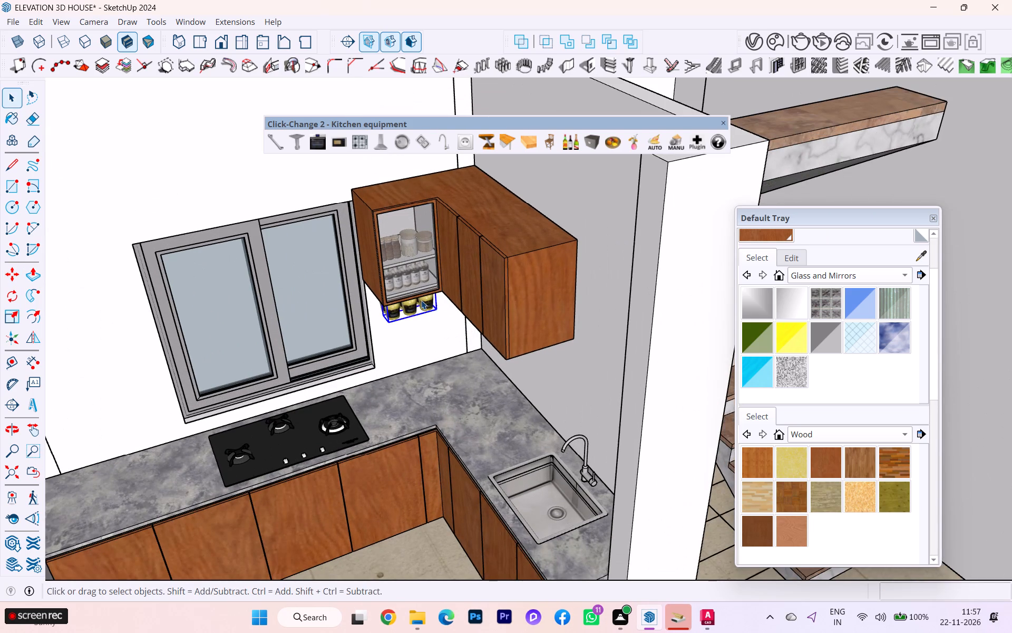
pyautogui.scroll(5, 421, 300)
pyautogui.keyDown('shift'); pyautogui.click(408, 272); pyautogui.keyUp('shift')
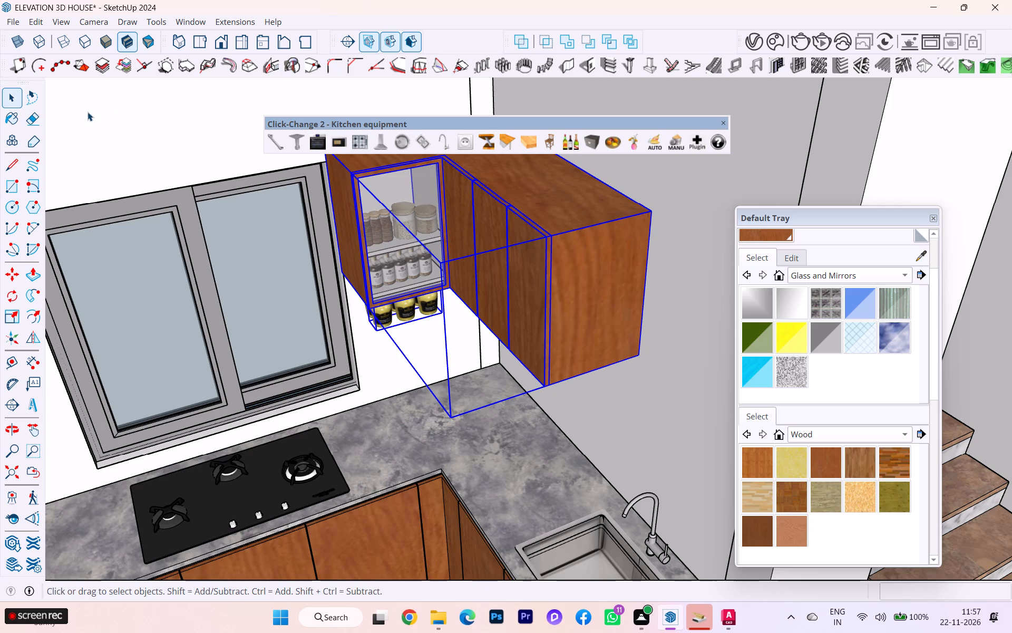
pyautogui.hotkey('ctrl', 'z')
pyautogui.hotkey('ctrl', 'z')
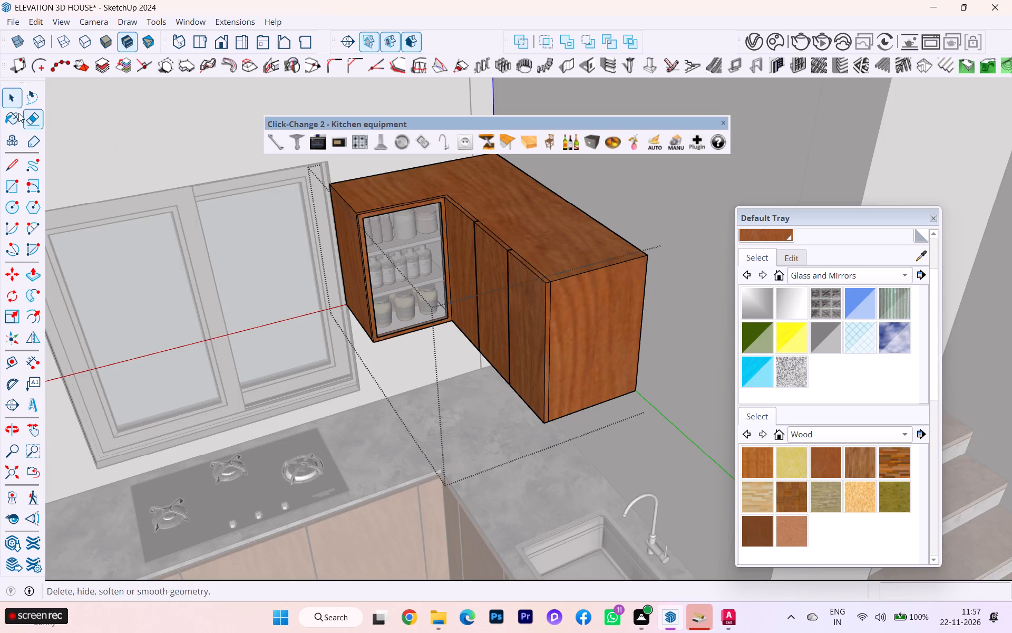
# Inside the upper cabinets' group, hide the glass pane in front of the jar shelves.
pyautogui.click(5, 98)
pyautogui.click(124, 134)
pyautogui.doubleClick(385, 228)
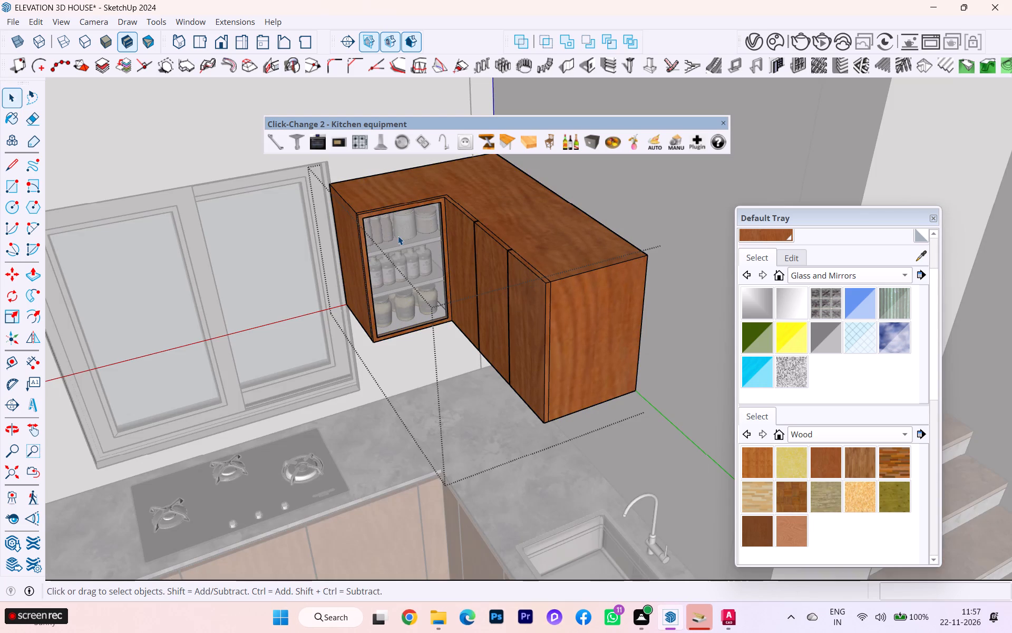
pyautogui.click(398, 236)
pyautogui.rightClick(398, 236)
pyautogui.click(429, 46)
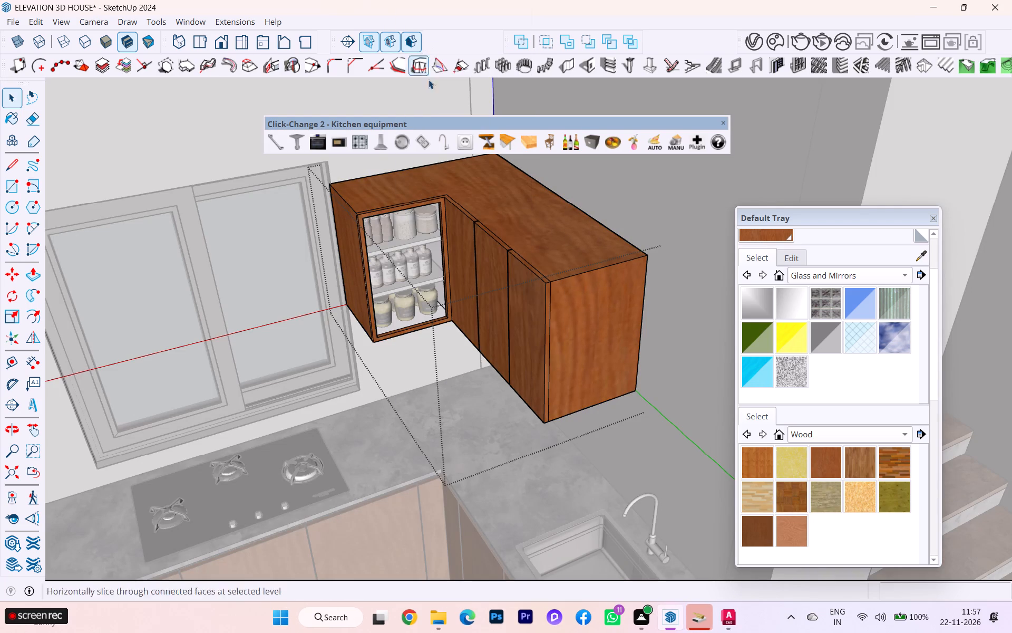
pyautogui.keyDown('ctrl'); pyautogui.click(394, 217); pyautogui.keyUp('ctrl')
pyautogui.keyDown('ctrl'); pyautogui.click(390, 229); pyautogui.keyUp('ctrl')
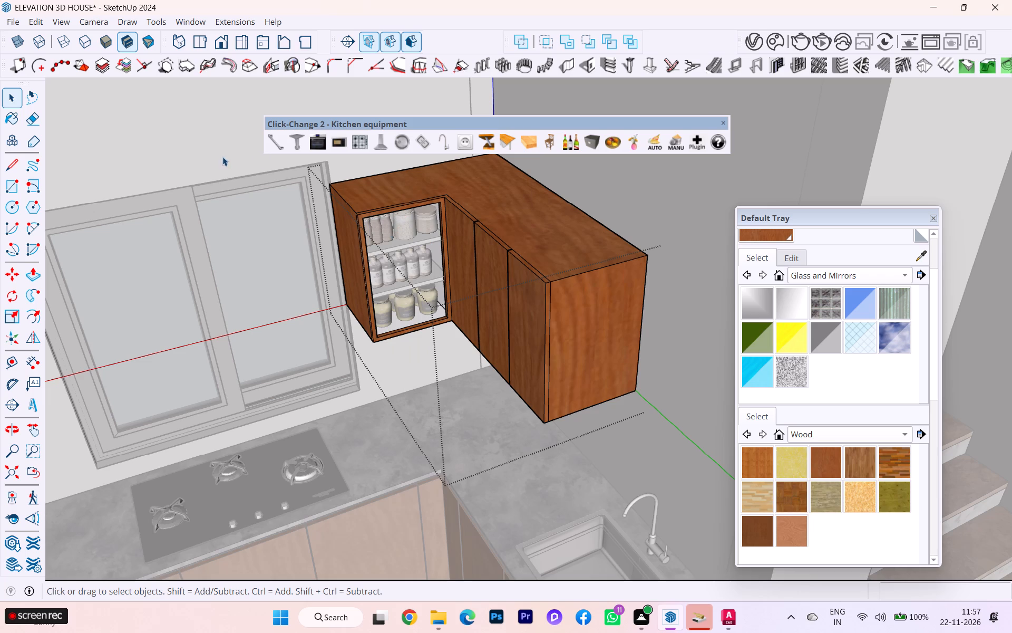
pyautogui.click(222, 157)
# Make one group from the jars on the top shelf of the upper display cabinet.
pyautogui.click(404, 232)
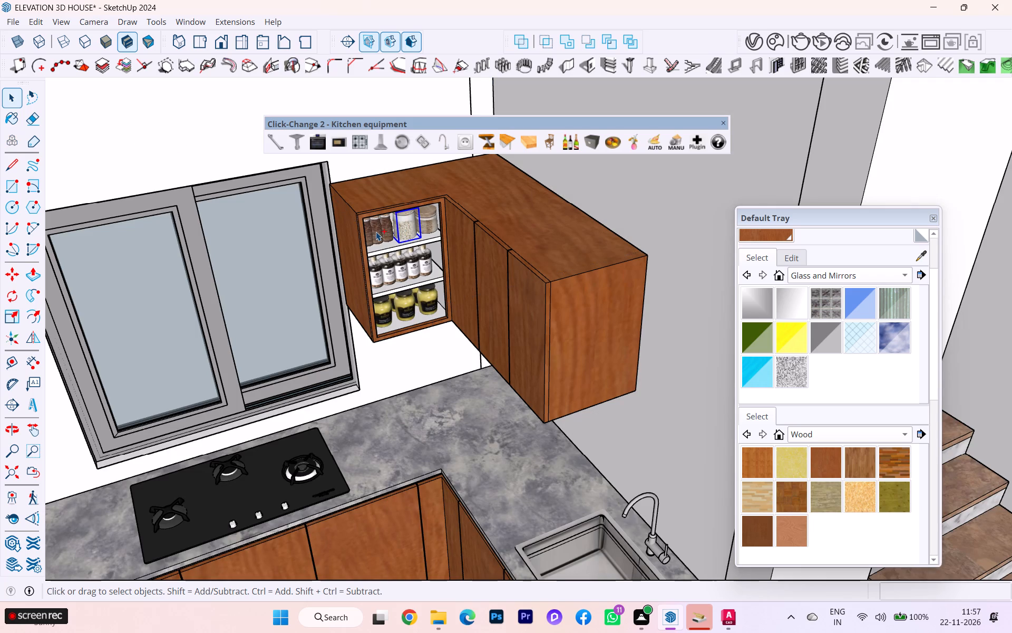
pyautogui.keyDown('ctrl'); pyautogui.click(376, 231); pyautogui.keyUp('ctrl')
pyautogui.keyDown('ctrl'); pyautogui.click(386, 226); pyautogui.keyUp('ctrl')
pyautogui.keyDown('ctrl'); pyautogui.click(369, 234); pyautogui.keyUp('ctrl')
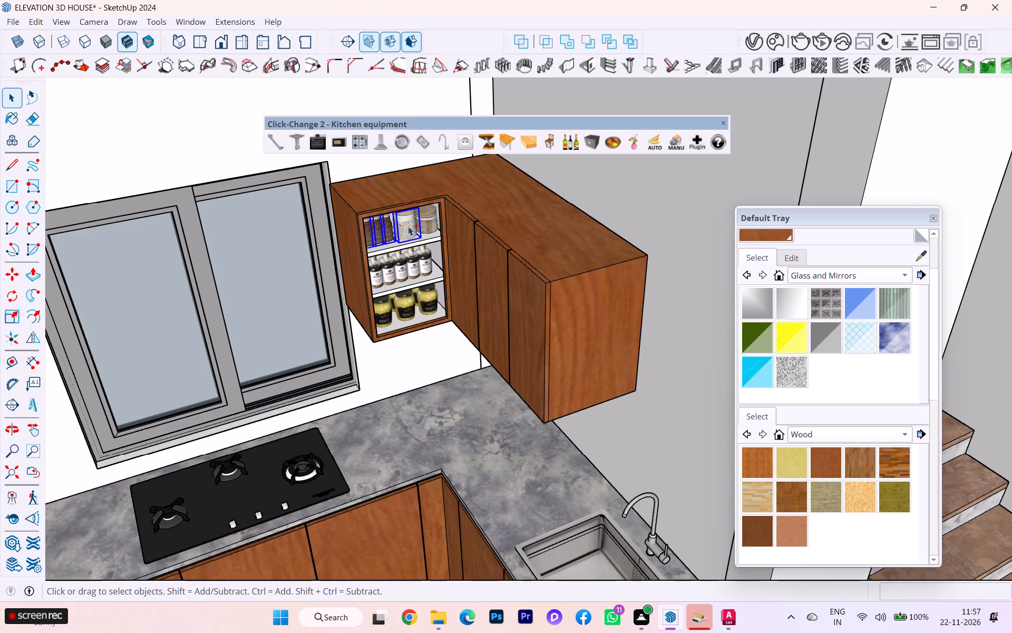
pyautogui.keyDown('ctrl'); pyautogui.click(427, 226); pyautogui.keyUp('ctrl')
pyautogui.keyDown('ctrl'); pyautogui.rightClick(415, 223); pyautogui.keyUp('ctrl')
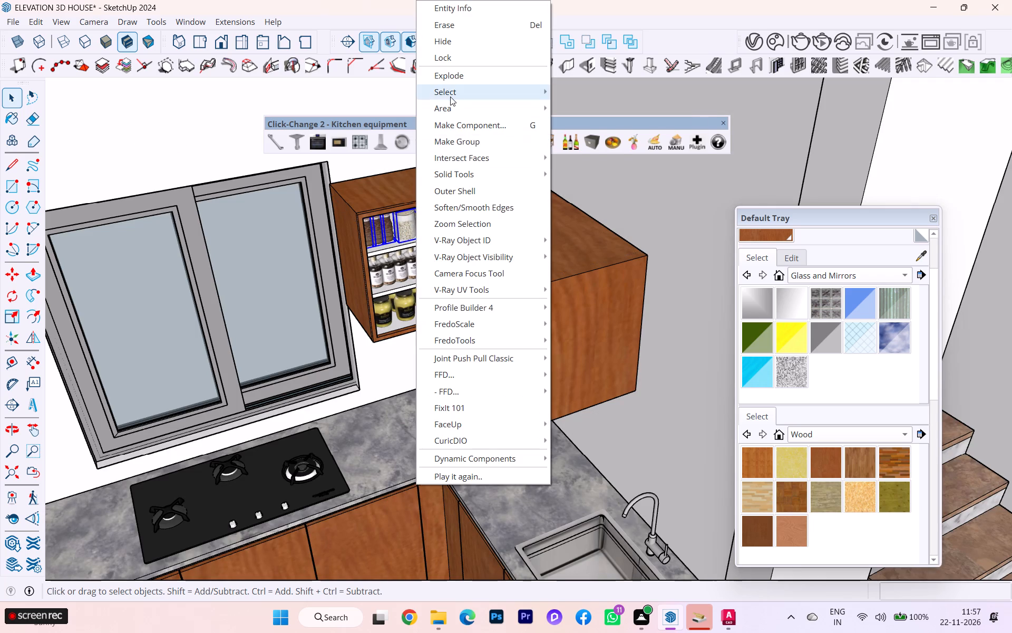
pyautogui.click(466, 141)
# Make one group from the five bottles on the middle shelf of the upper display cabinet.
pyautogui.moveTo(399, 238); pyautogui.dragTo(350, 181, button='middle')
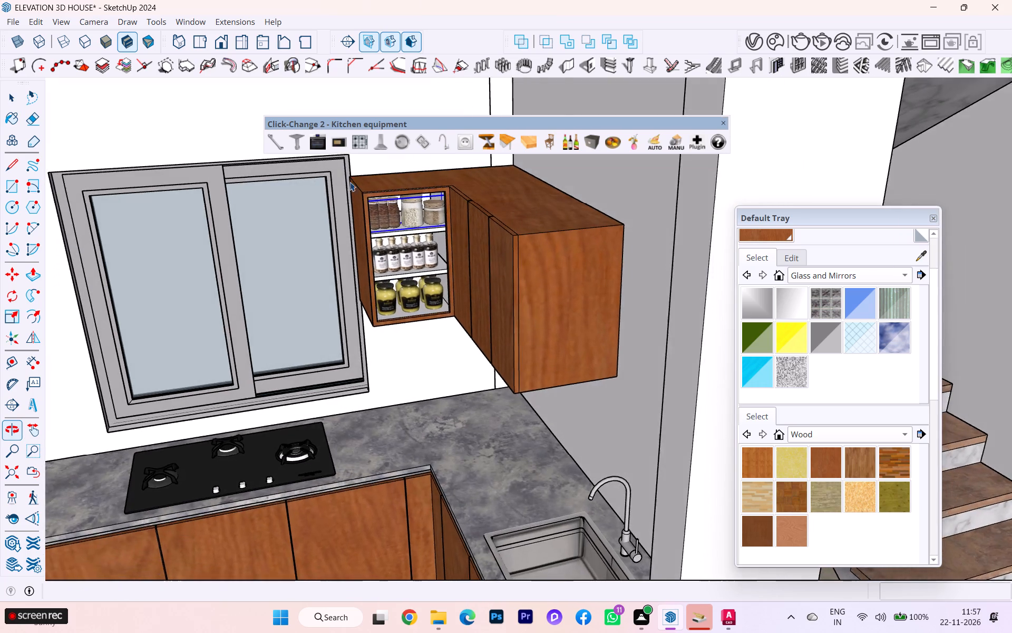
pyautogui.scroll(4, 384, 225)
pyautogui.keyDown('ctrl'); pyautogui.moveTo(459, 257); pyautogui.dragTo(371, 268); pyautogui.keyUp('ctrl')
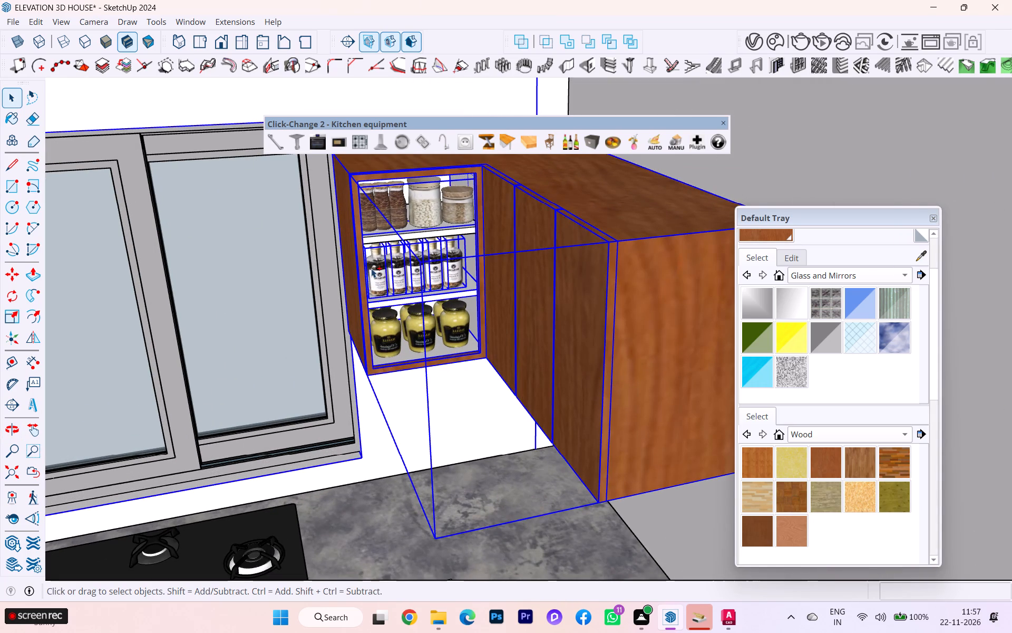
pyautogui.keyDown('ctrl'); pyautogui.click(393, 270); pyautogui.keyUp('ctrl')
pyautogui.doubleClick(384, 270)
pyautogui.click(385, 270)
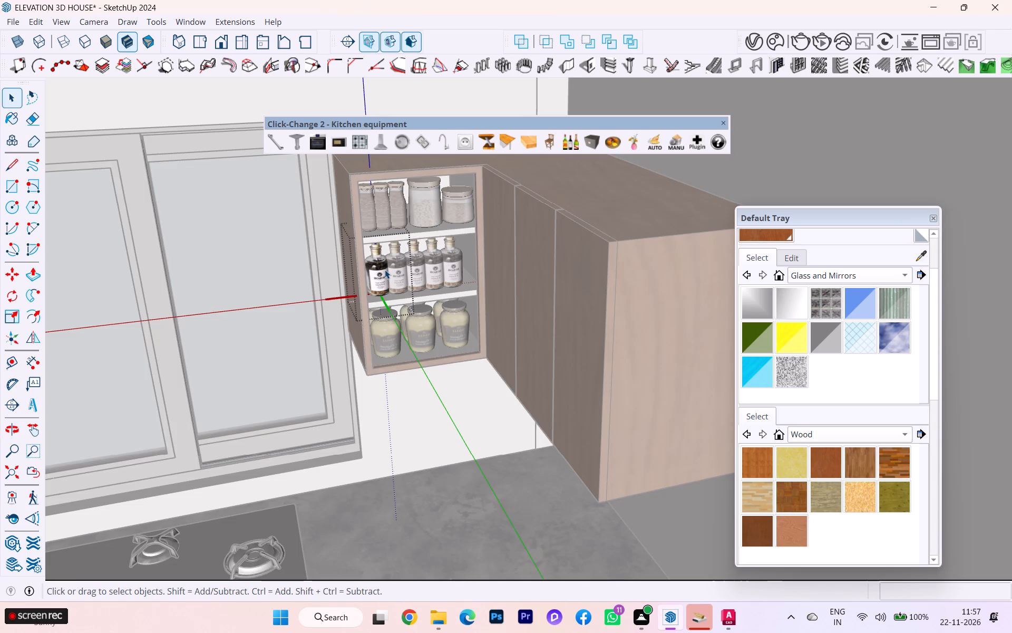
pyautogui.scroll(-6, 448, 288)
pyautogui.scroll(-3, 336, 189)
pyautogui.scroll(1, 342, 203)
pyautogui.scroll(-2, 342, 203)
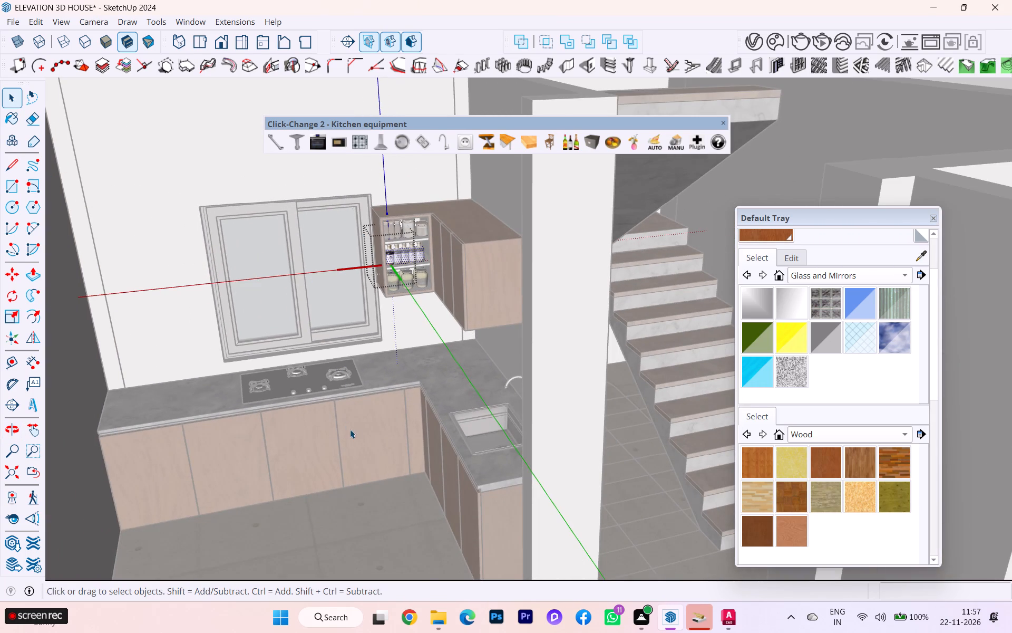
pyautogui.click(350, 430)
pyautogui.scroll(8, 411, 248)
pyautogui.click(381, 257)
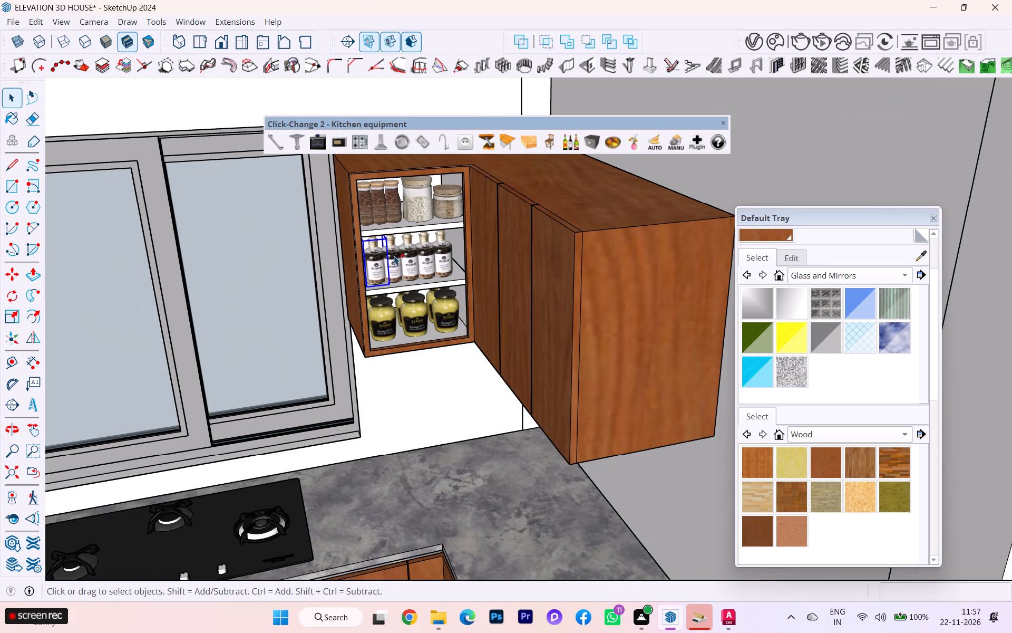
pyautogui.keyDown('ctrl'); pyautogui.click(394, 256); pyautogui.keyUp('ctrl')
pyautogui.keyDown('ctrl'); pyautogui.click(411, 253); pyautogui.keyUp('ctrl')
pyautogui.keyDown('ctrl'); pyautogui.click(426, 253); pyautogui.keyUp('ctrl')
pyautogui.keyDown('ctrl'); pyautogui.click(447, 255); pyautogui.keyUp('ctrl')
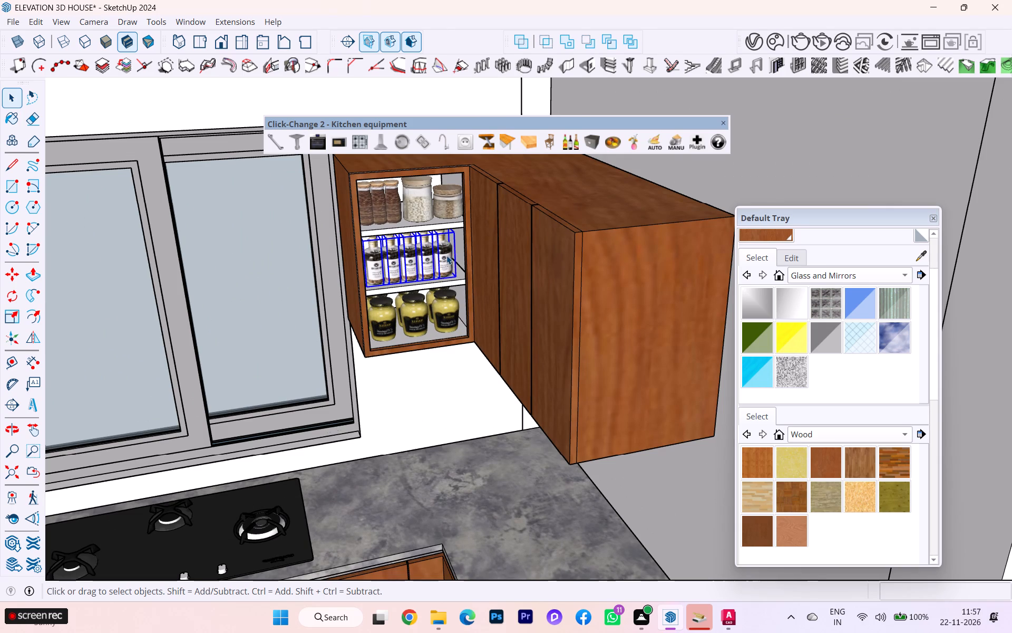
pyautogui.moveTo(446, 255); pyautogui.dragTo(436, 258, button='right')
pyautogui.click(508, 148)
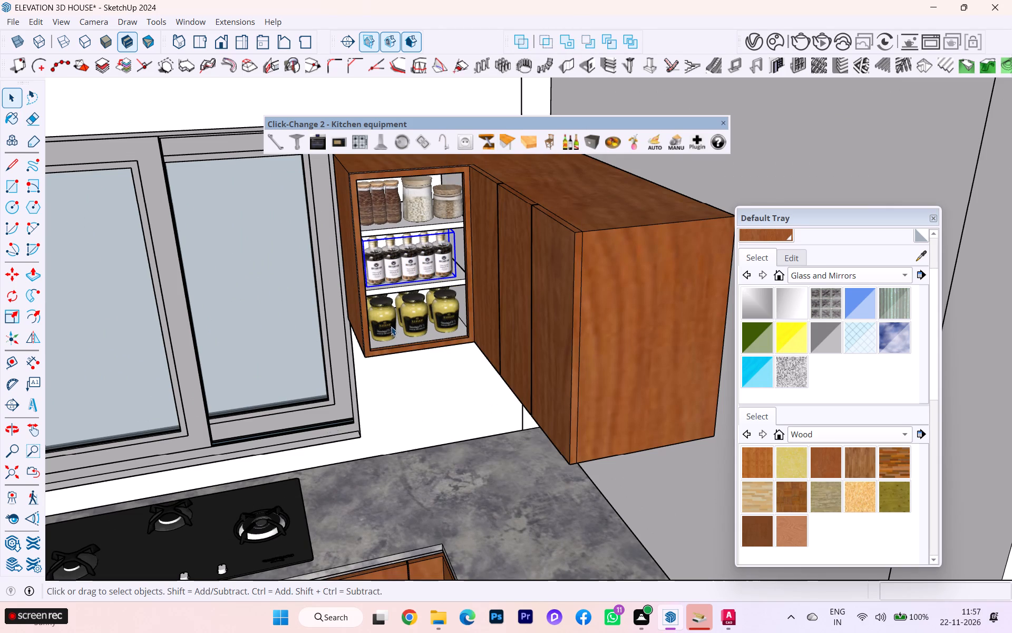
# Group the bottom-shelf mustard jars together with the middle-shelf bottle group.
pyautogui.click(390, 324)
pyautogui.keyDown('ctrl'); pyautogui.scroll(6, 385, 304); pyautogui.keyUp('ctrl')
pyautogui.scroll(-1, 385, 304)
pyautogui.scroll(2, 385, 304)
pyautogui.scroll(-1, 385, 304)
pyautogui.scroll(2, 385, 304)
pyautogui.scroll(-2, 385, 304)
pyautogui.scroll(2, 385, 304)
pyautogui.scroll(-3, 403, 300)
pyautogui.scroll(3, 403, 300)
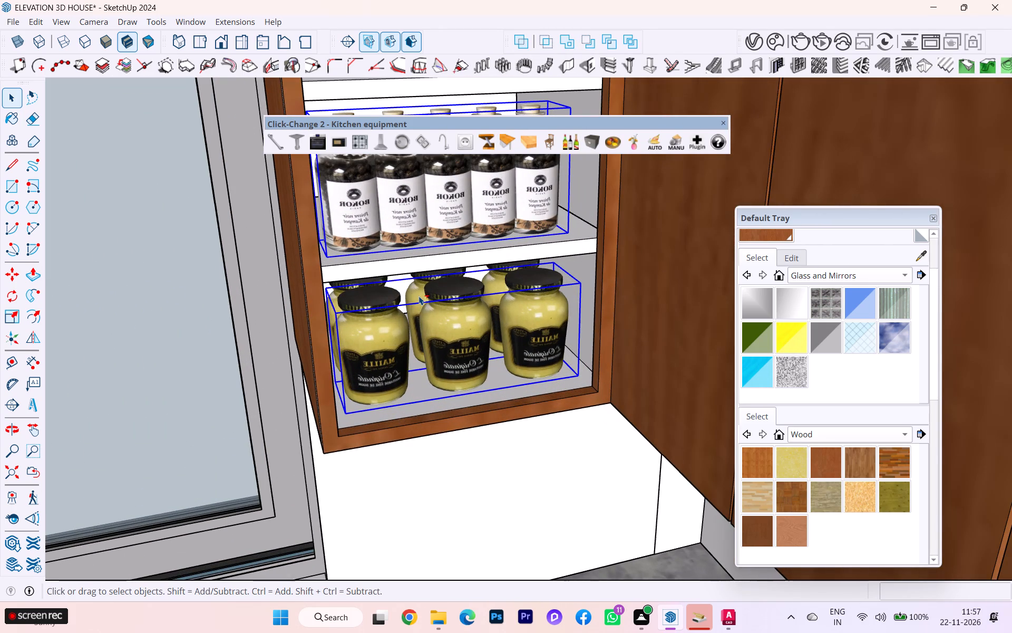
pyautogui.keyDown('ctrl'); pyautogui.click(419, 296); pyautogui.keyUp('ctrl')
pyautogui.moveTo(417, 297); pyautogui.dragTo(412, 301, button='right')
pyautogui.click(464, 142)
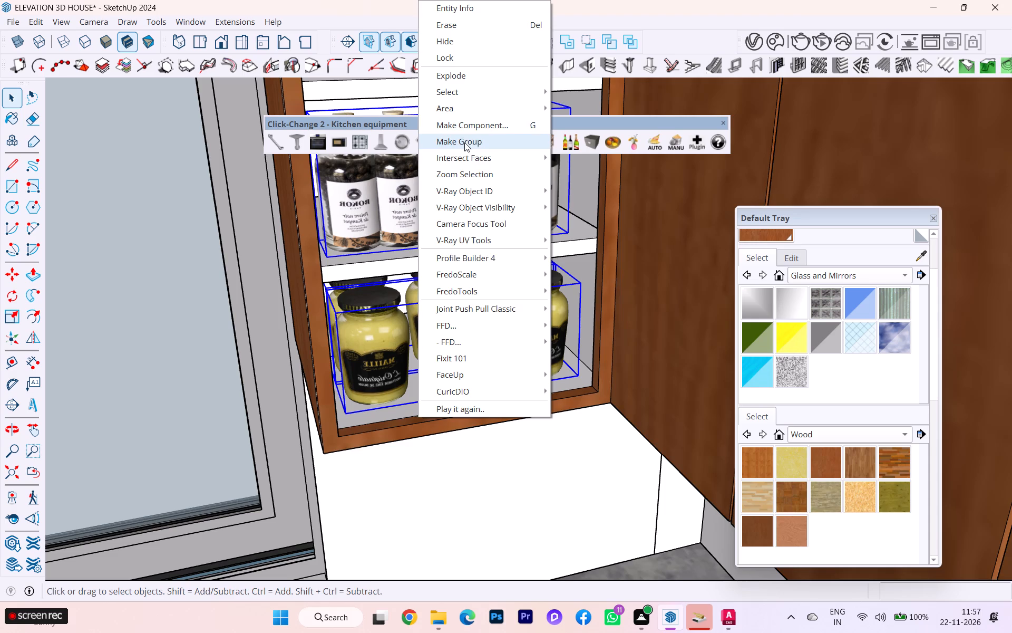
# Select the jar and bottle groups on all three shelves, and restore the hidden glass pane with Unhide Last.
pyautogui.scroll(-3, 456, 206)
pyautogui.scroll(2, 458, 220)
pyautogui.scroll(-6, 458, 222)
pyautogui.scroll(1, 393, 248)
pyautogui.scroll(-1, 393, 250)
pyautogui.scroll(1, 393, 251)
pyautogui.scroll(-3, 393, 251)
pyautogui.moveTo(395, 267); pyautogui.dragTo(437, 286, button='middle')
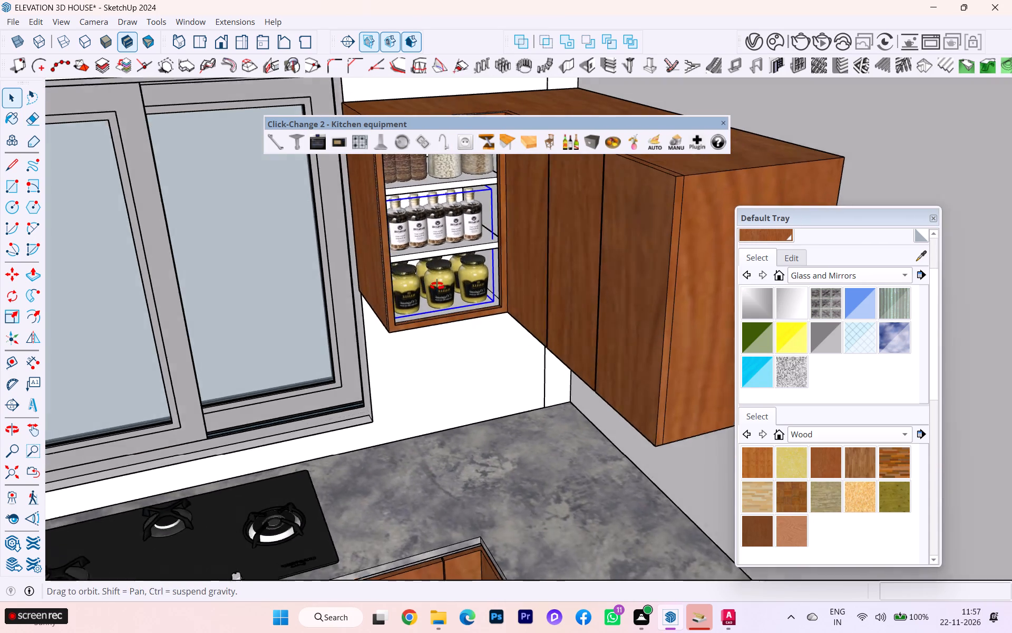
pyautogui.moveTo(437, 286); pyautogui.dragTo(458, 300, button='middle')
pyautogui.keyDown('ctrl'); pyautogui.click(421, 180); pyautogui.keyUp('ctrl')
pyautogui.keyDown('ctrl'); pyautogui.click(423, 235); pyautogui.keyUp('ctrl')
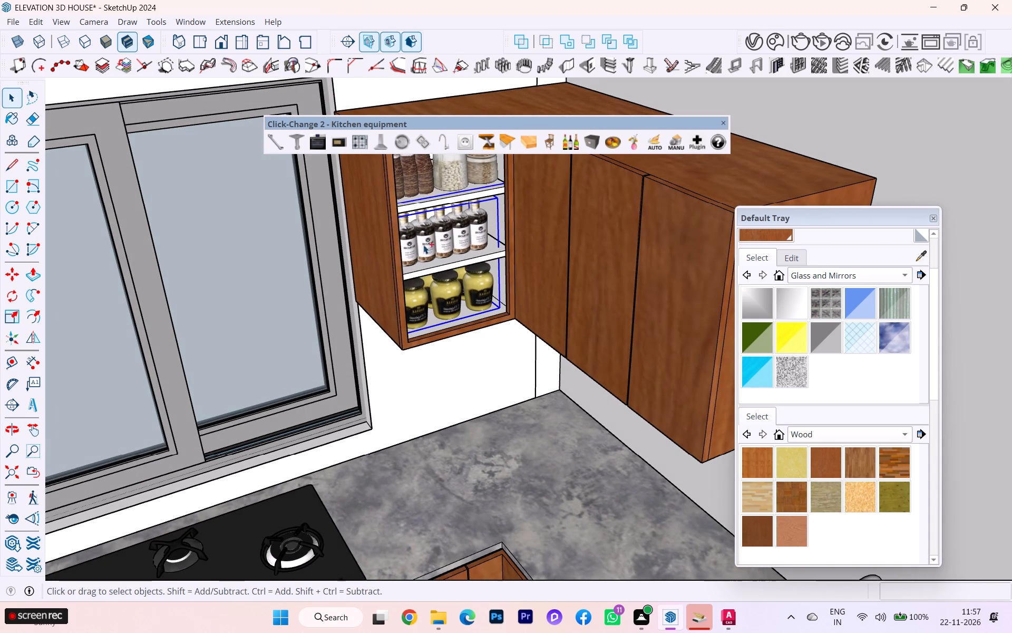
pyautogui.keyDown('ctrl'); pyautogui.click(431, 298); pyautogui.keyUp('ctrl')
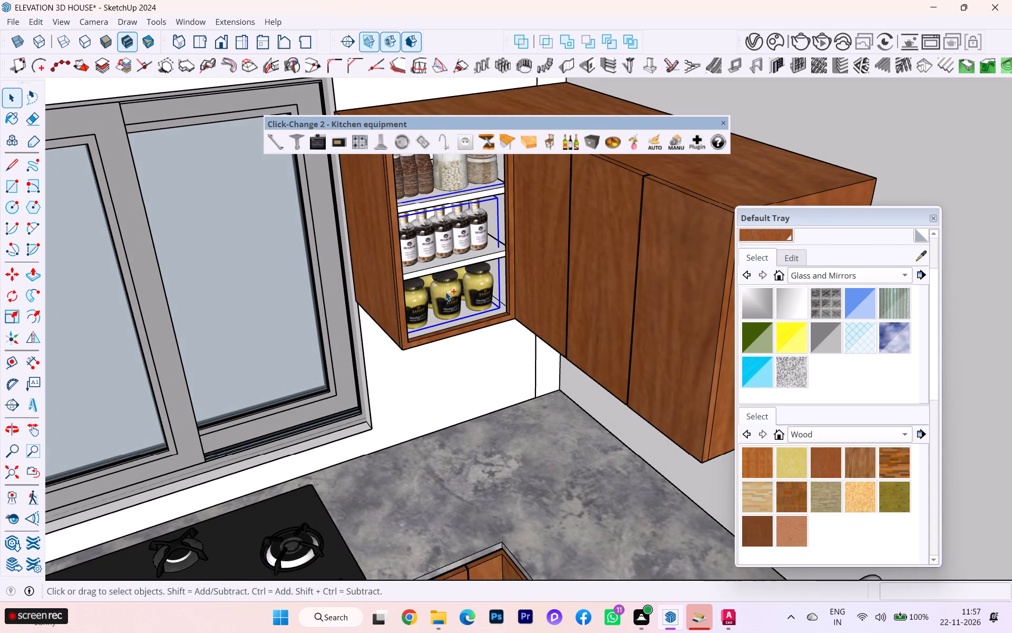
pyautogui.keyDown('ctrl'); pyautogui.click(449, 298); pyautogui.keyUp('ctrl')
pyautogui.scroll(-2, 426, 282)
pyautogui.scroll(1, 426, 285)
pyautogui.scroll(-2, 426, 285)
pyautogui.scroll(1, 461, 172)
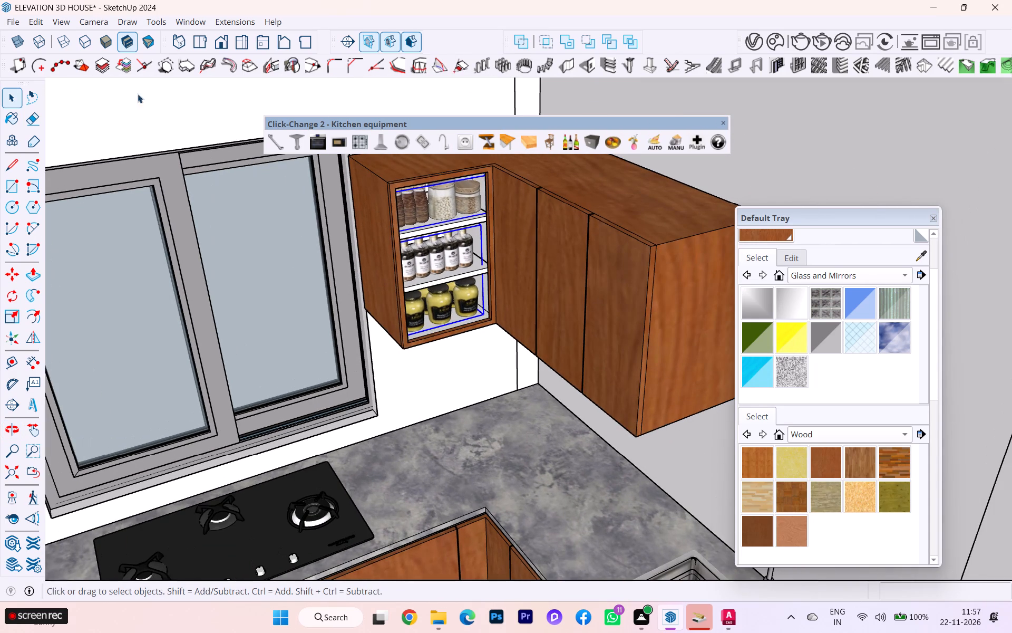
pyautogui.keyDown('ctrl'); pyautogui.click(29, 22); pyautogui.keyUp('ctrl')
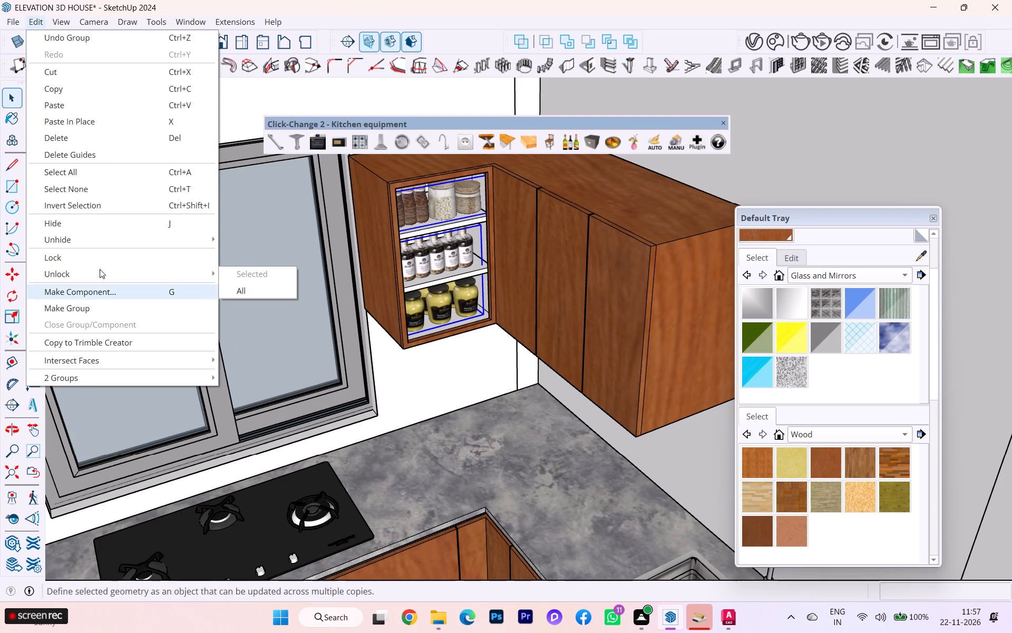
pyautogui.keyDown('ctrl'); pyautogui.click(92, 233); pyautogui.keyUp('ctrl')
pyautogui.keyDown('ctrl'); pyautogui.click(267, 258); pyautogui.keyUp('ctrl')
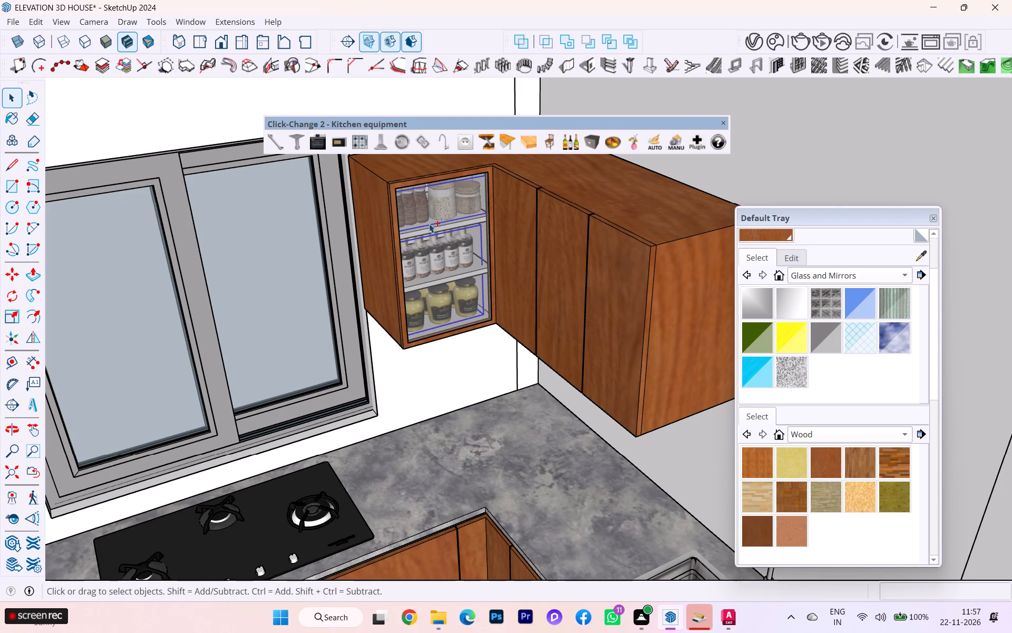
# Add the upper cabinets to the selected jars and bottles and make them all one group.
pyautogui.keyDown('ctrl'); pyautogui.scroll(3, 435, 221); pyautogui.keyUp('ctrl')
pyautogui.keyDown('ctrl'); pyautogui.click(438, 218); pyautogui.keyUp('ctrl')
pyautogui.scroll(-2, 372, 198)
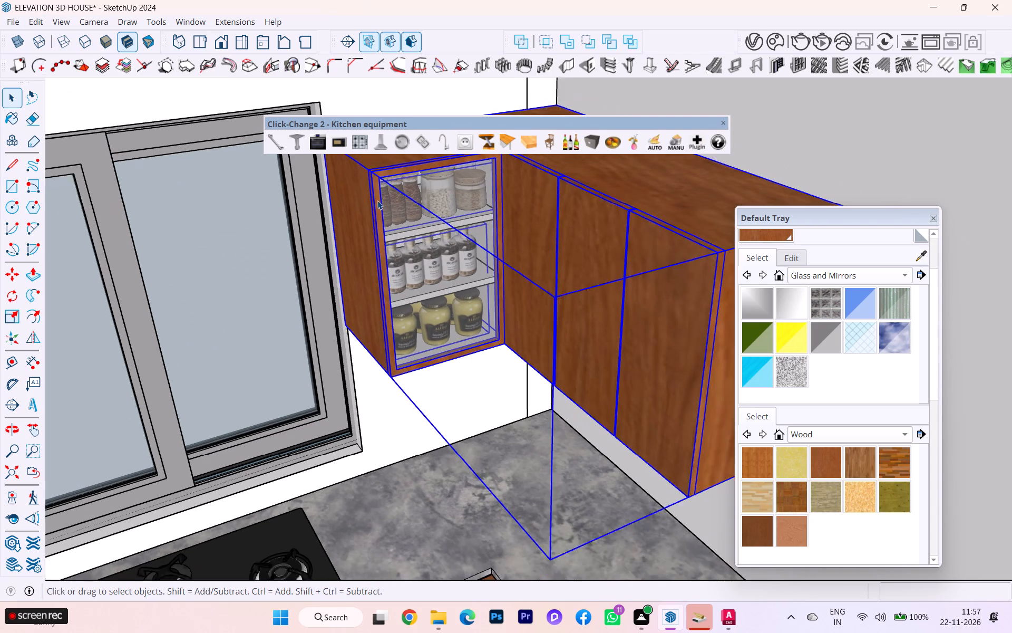
pyautogui.scroll(-1, 377, 200)
pyautogui.keyDown('ctrl'); pyautogui.click(424, 214); pyautogui.keyUp('ctrl')
pyautogui.keyDown('ctrl'); pyautogui.click(417, 222); pyautogui.keyUp('ctrl')
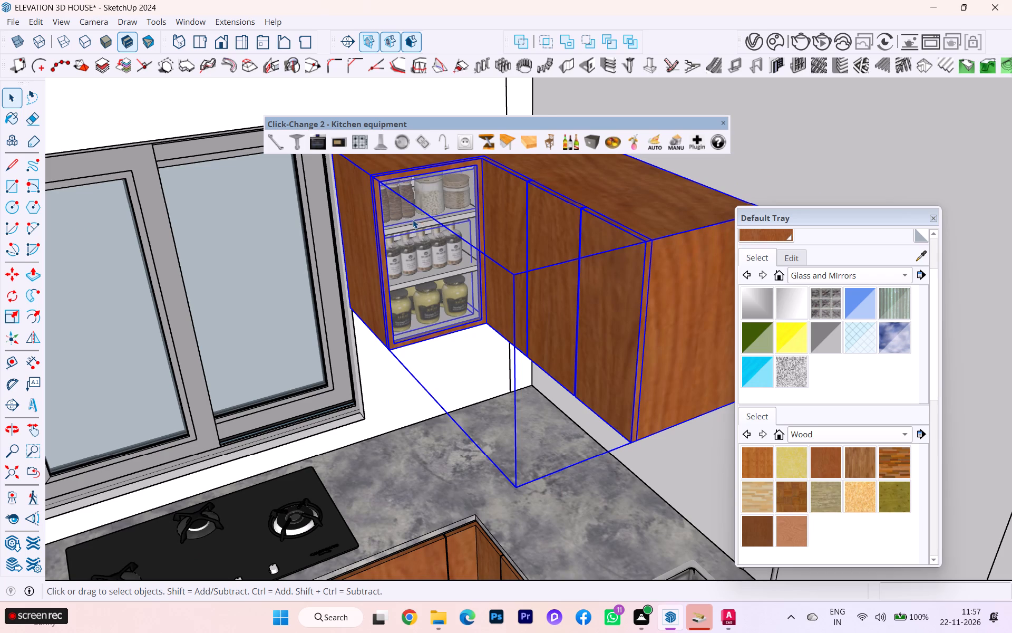
pyautogui.rightClick(413, 219)
pyautogui.click(485, 140)
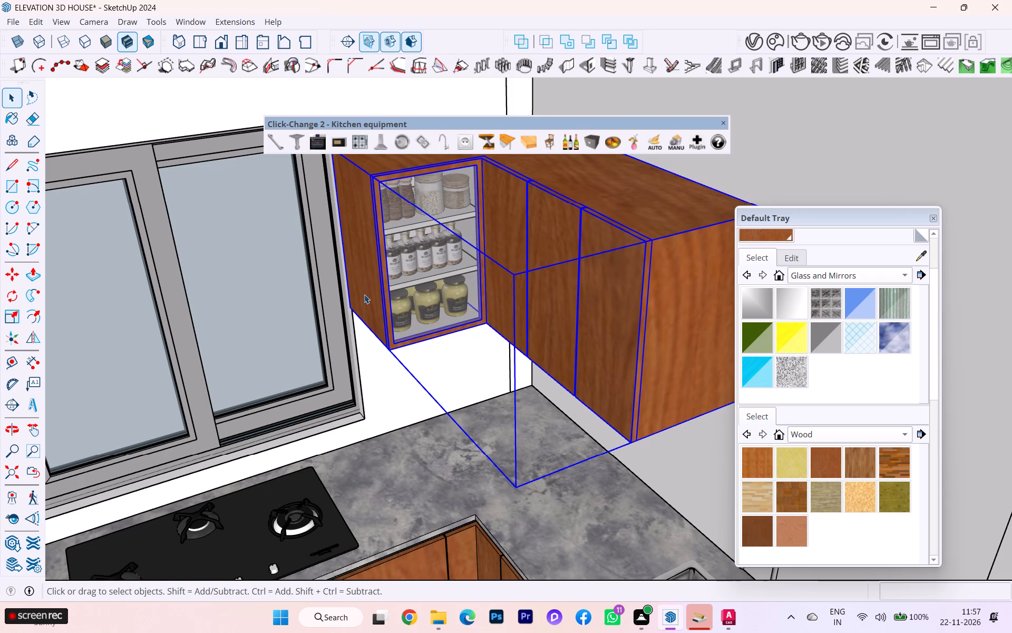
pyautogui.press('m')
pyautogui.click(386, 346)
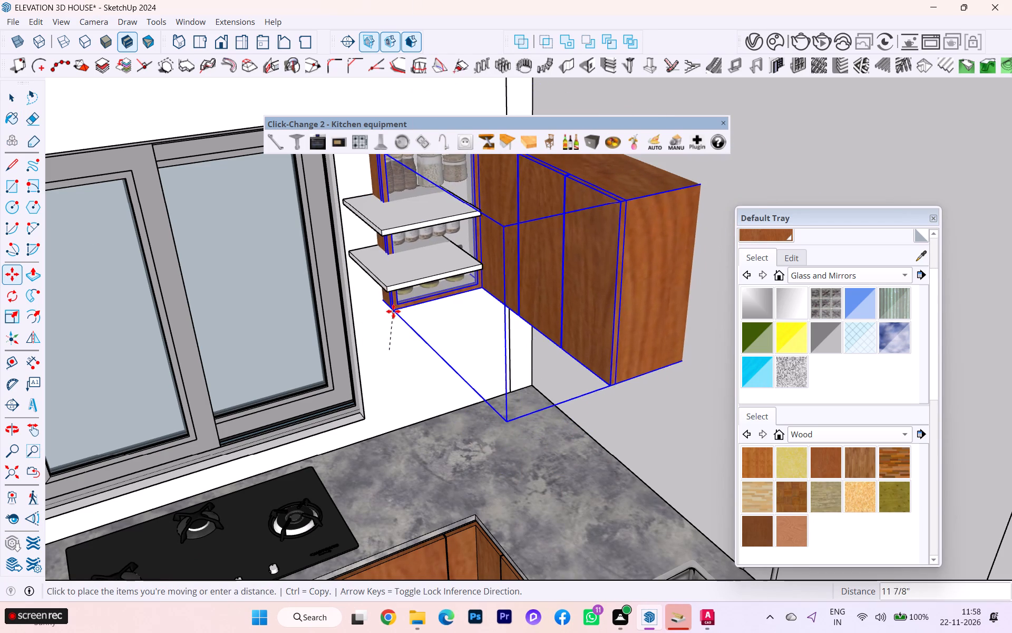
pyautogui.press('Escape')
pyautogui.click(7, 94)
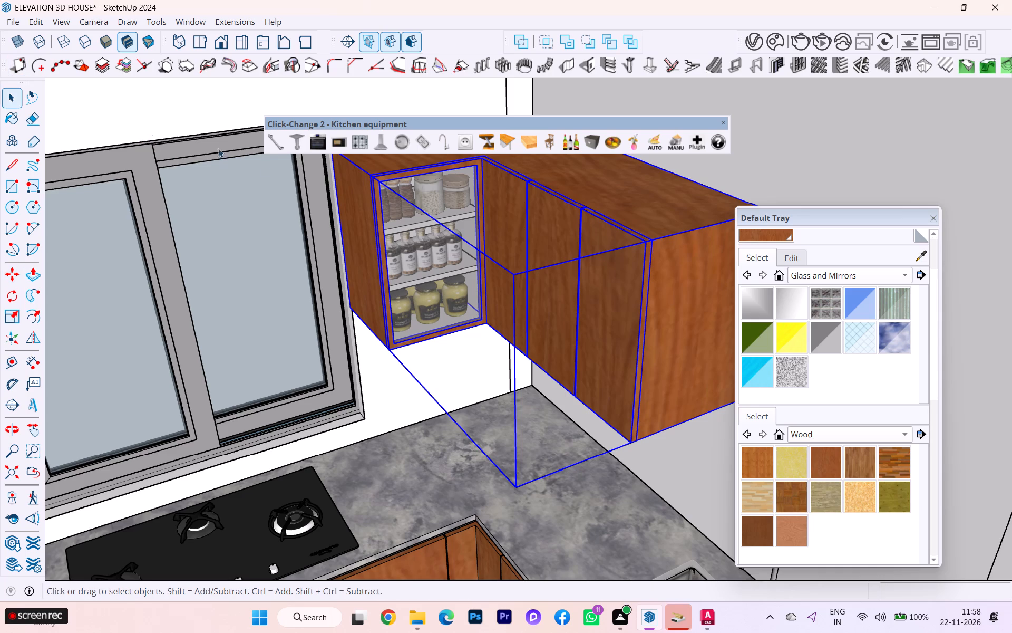
# Inside the new upper cabinet group, hide the glass pane in front of the display shelves.
pyautogui.doubleClick(436, 235)
pyautogui.click(426, 235)
pyautogui.doubleClick(420, 237)
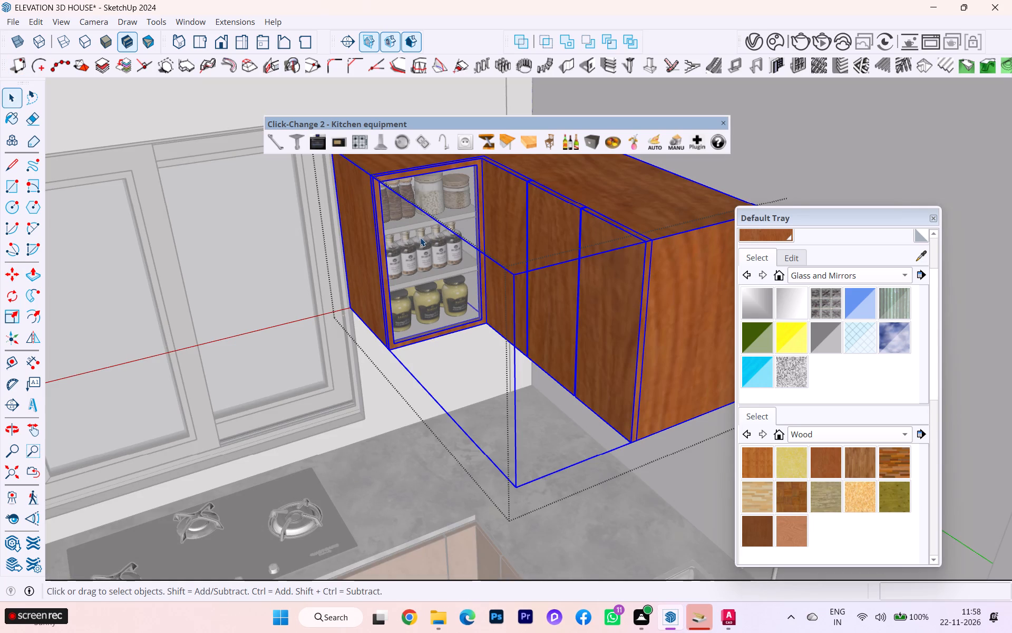
pyautogui.click(416, 235)
pyautogui.rightClick(413, 236)
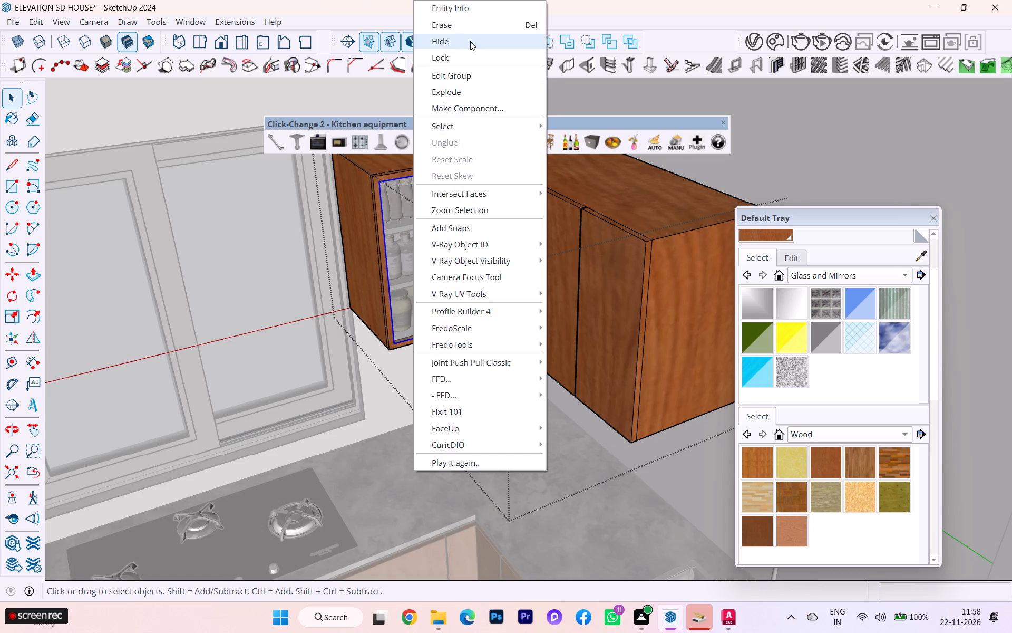
pyautogui.click(470, 41)
pyautogui.click(408, 207)
pyautogui.scroll(-9, 362, 193)
pyautogui.scroll(1, 372, 202)
pyautogui.scroll(-6, 379, 206)
pyautogui.scroll(2, 385, 222)
pyautogui.scroll(-5, 385, 224)
pyautogui.scroll(1, 386, 226)
pyautogui.scroll(-1, 387, 234)
pyautogui.scroll(1, 387, 245)
pyautogui.scroll(-2, 387, 246)
pyautogui.click(205, 97)
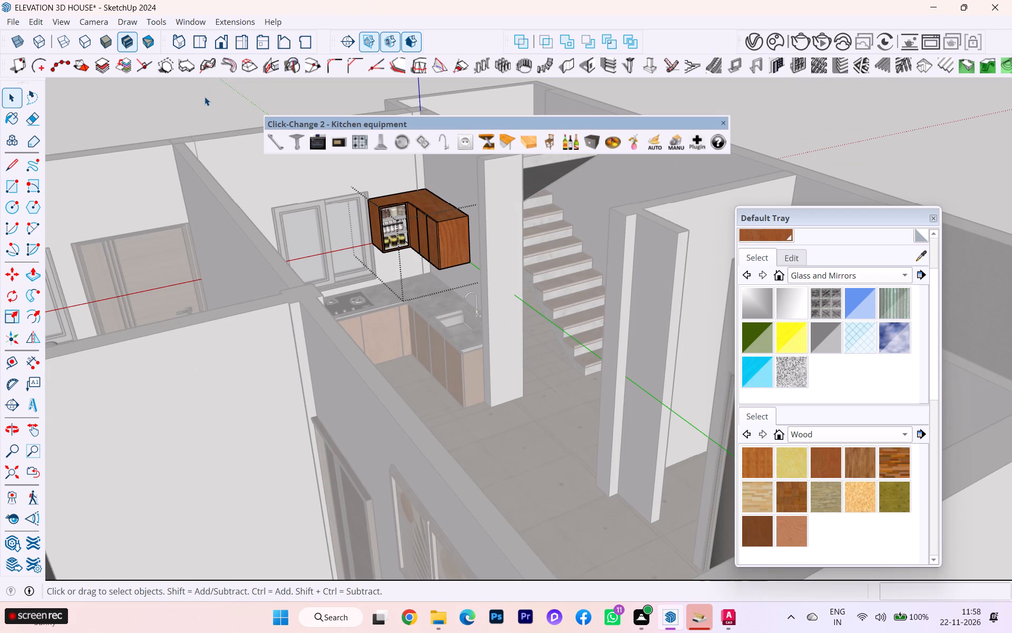
pyautogui.click(216, 113)
# Select the upper cabinet group together with its two white shelves, and restore the glass pane with Unhide Last.
pyautogui.scroll(5, 351, 178)
pyautogui.scroll(-1, 408, 245)
pyautogui.scroll(3, 409, 245)
pyautogui.scroll(-1, 412, 244)
pyautogui.scroll(1, 413, 243)
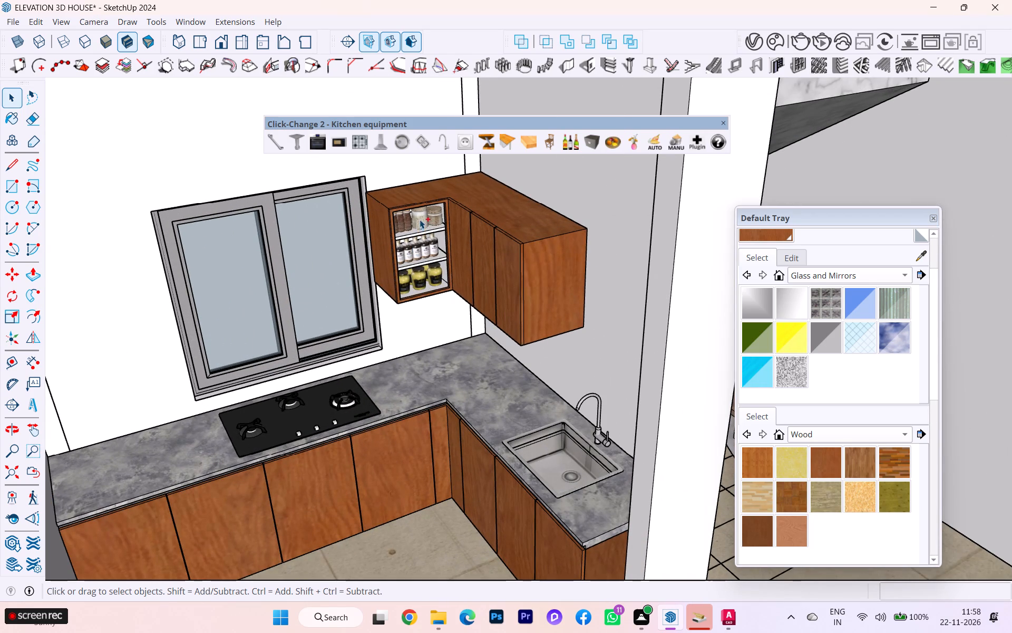
pyautogui.keyDown('ctrl'); pyautogui.click(420, 219); pyautogui.keyUp('ctrl')
pyautogui.keyDown('ctrl'); pyautogui.click(412, 235); pyautogui.keyUp('ctrl')
pyautogui.keyDown('ctrl'); pyautogui.scroll(1, 406, 242); pyautogui.keyUp('ctrl')
pyautogui.keyDown('ctrl'); pyautogui.scroll(-1, 406, 242); pyautogui.keyUp('ctrl')
pyautogui.keyDown('ctrl'); pyautogui.scroll(3, 406, 245); pyautogui.keyUp('ctrl')
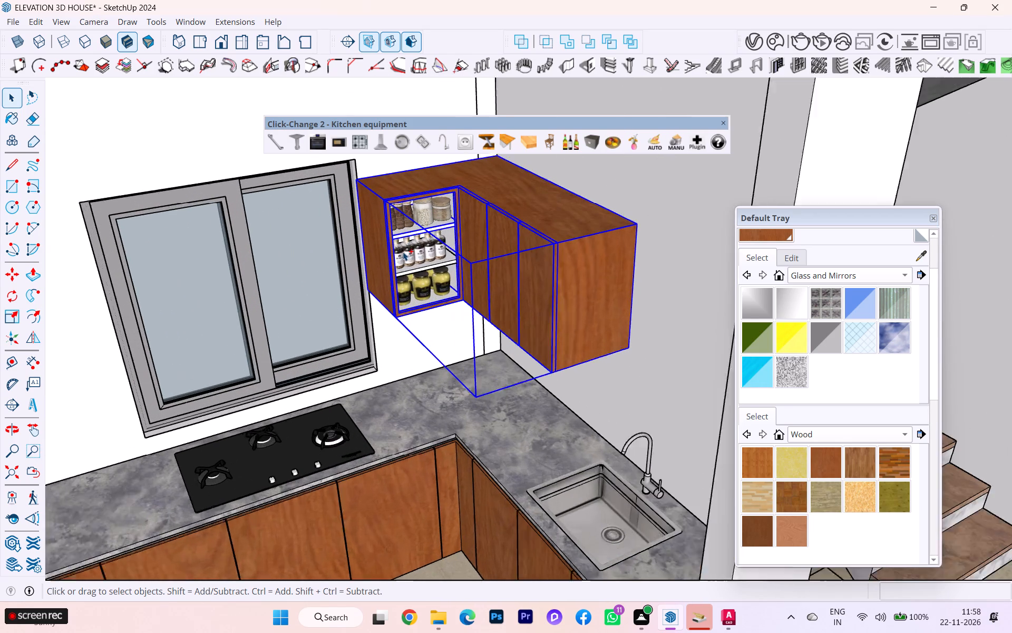
pyautogui.keyDown('ctrl'); pyautogui.click(404, 273); pyautogui.keyUp('ctrl')
pyautogui.keyDown('ctrl'); pyautogui.scroll(4, 404, 237); pyautogui.keyUp('ctrl')
pyautogui.keyDown('ctrl'); pyautogui.click(413, 289); pyautogui.keyUp('ctrl')
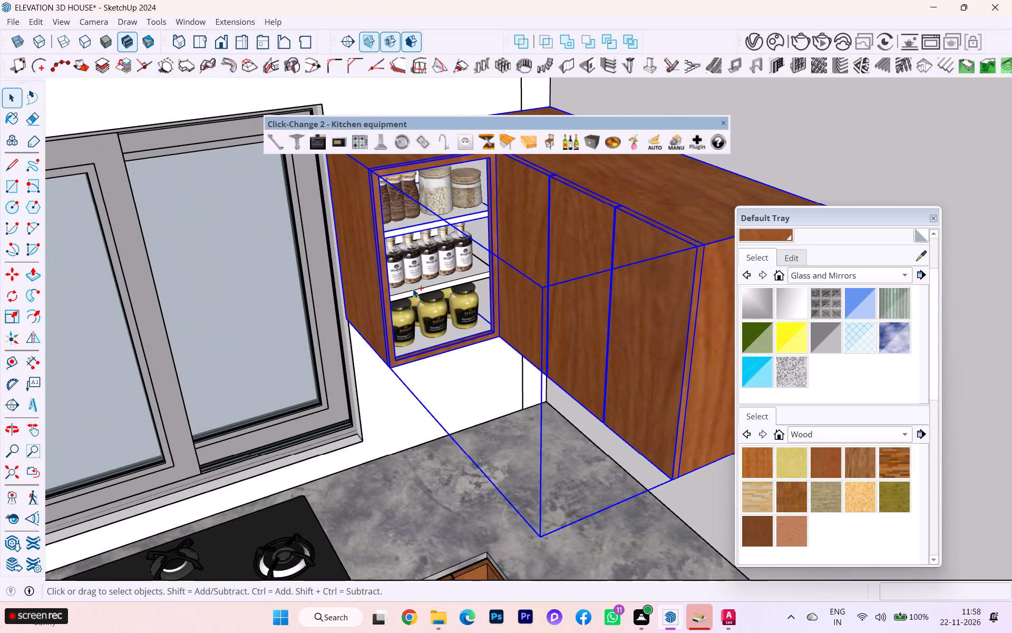
pyautogui.keyDown('ctrl'); pyautogui.click(420, 312); pyautogui.keyUp('ctrl')
pyautogui.keyDown('ctrl'); pyautogui.click(424, 312); pyautogui.keyUp('ctrl')
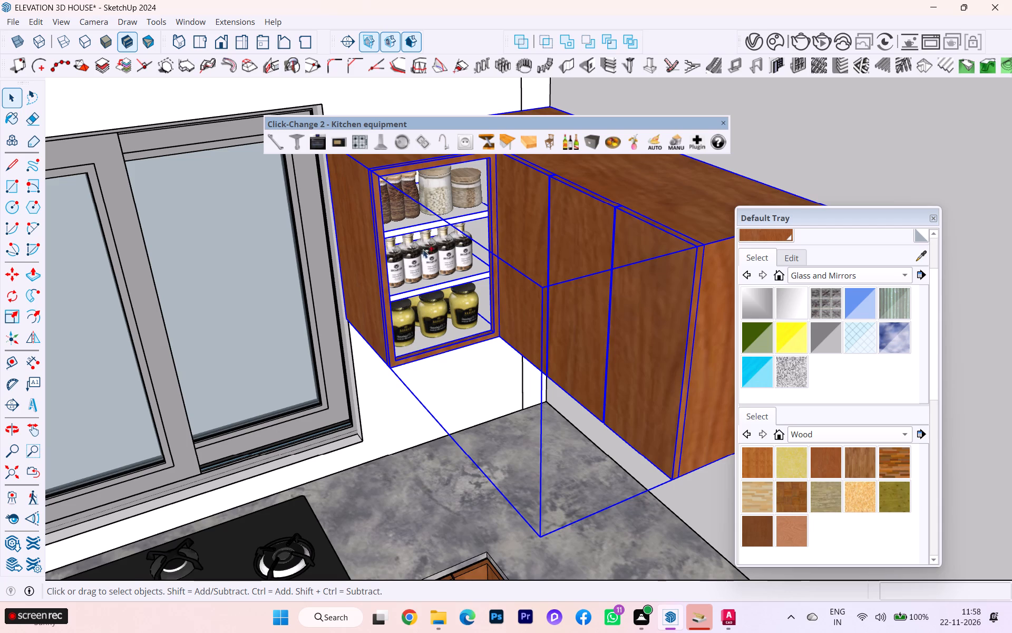
pyautogui.keyDown('ctrl'); pyautogui.scroll(-3, 431, 223); pyautogui.keyUp('ctrl')
pyautogui.keyDown('ctrl'); pyautogui.click(37, 22); pyautogui.keyUp('ctrl')
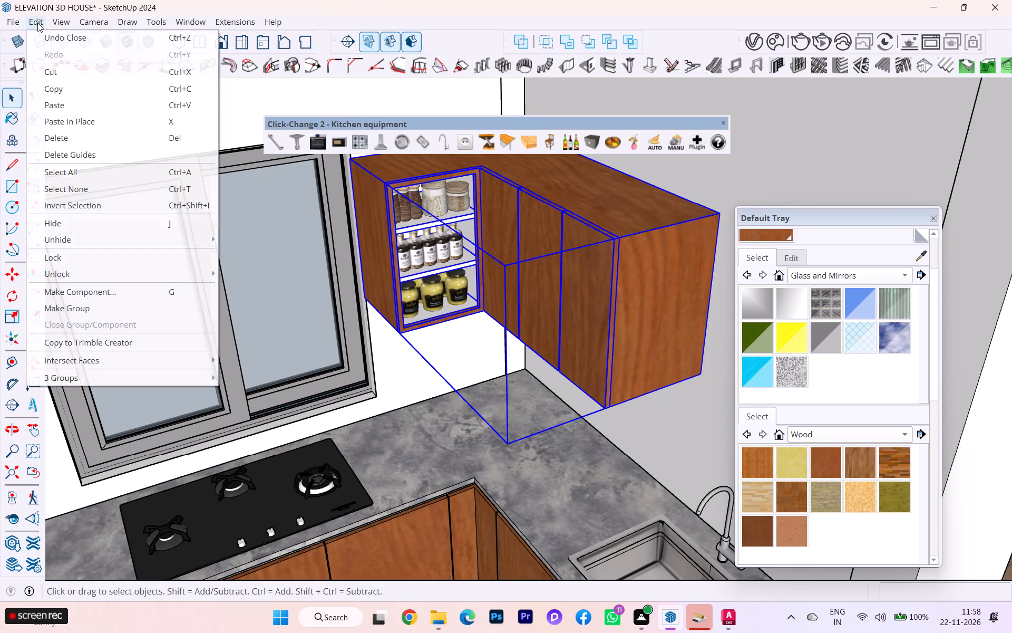
pyautogui.keyDown('ctrl'); pyautogui.click(122, 237); pyautogui.keyUp('ctrl')
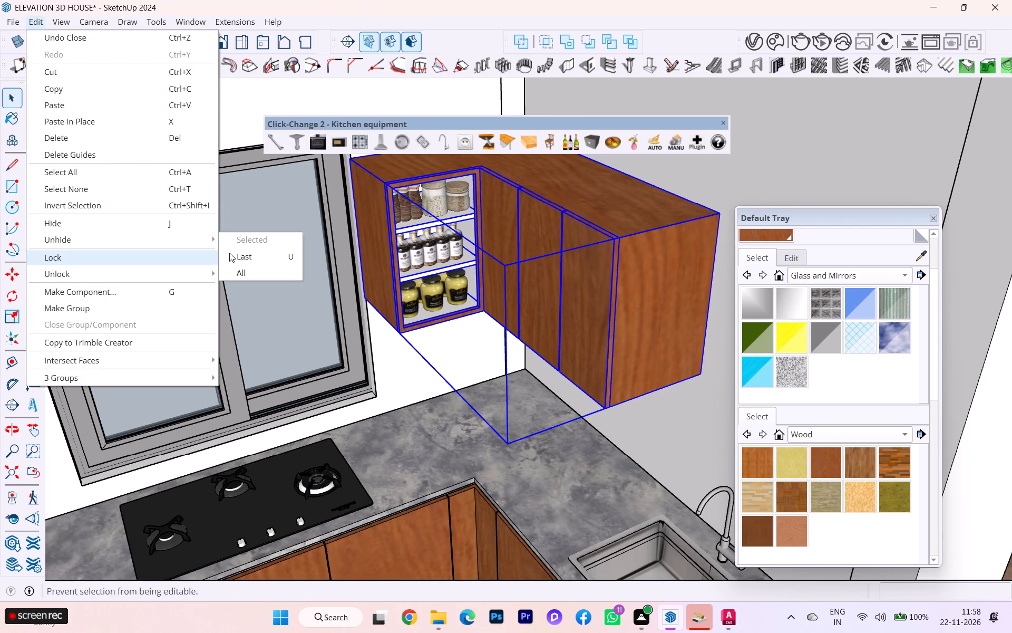
pyautogui.keyDown('ctrl'); pyautogui.click(283, 263); pyautogui.keyUp('ctrl')
# Make one group from the upper cabinets, their contents and the two display shelves.
pyautogui.keyDown('ctrl'); pyautogui.scroll(1, 455, 205); pyautogui.keyUp('ctrl')
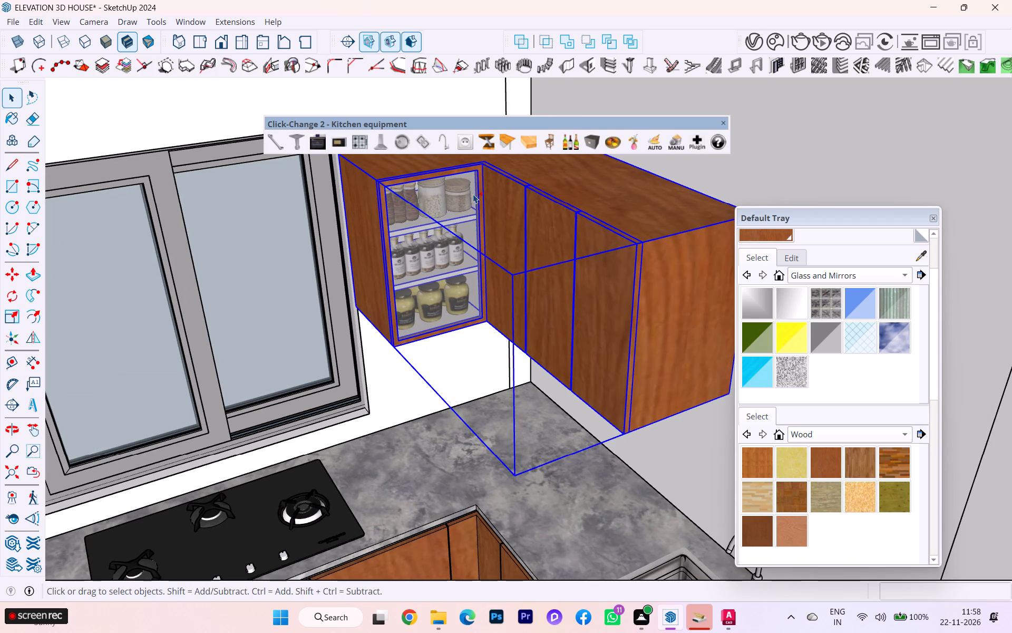
pyautogui.keyDown('ctrl'); pyautogui.click(409, 256); pyautogui.keyUp('ctrl')
pyautogui.rightClick(420, 246)
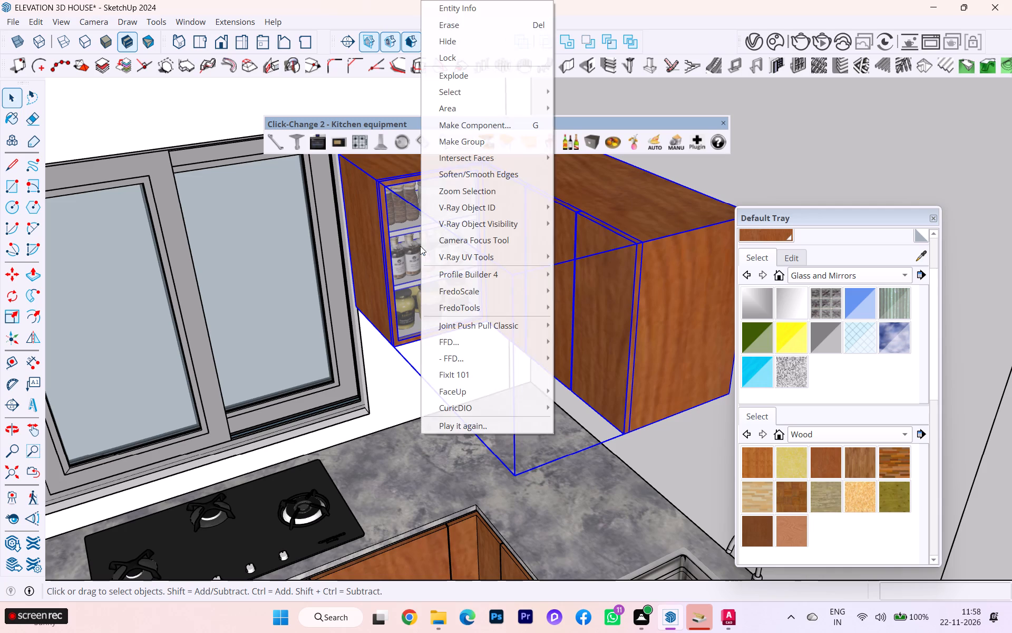
pyautogui.click(485, 136)
# Move the whole upper cabinet group up to align its top with the top of the adjacent window frame.
pyautogui.press('m')
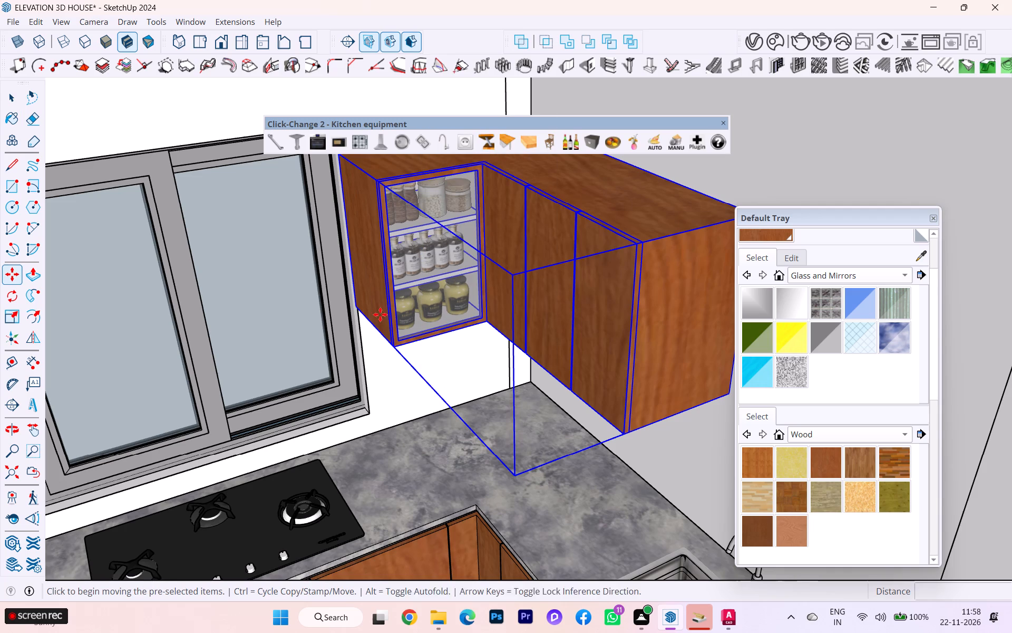
pyautogui.scroll(-4, 396, 374)
pyautogui.scroll(3, 346, 222)
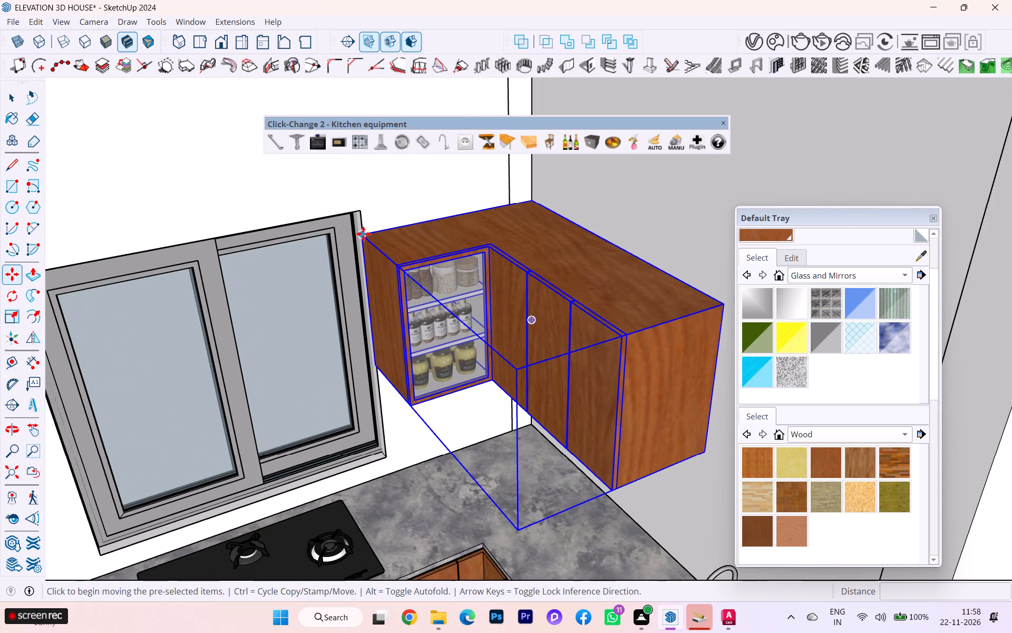
pyautogui.click(363, 234)
pyautogui.click(364, 210)
pyautogui.scroll(-4, 435, 215)
pyautogui.scroll(2, 456, 221)
pyautogui.scroll(-3, 501, 226)
pyautogui.moveTo(503, 225); pyautogui.dragTo(454, 149, button='middle')
pyautogui.scroll(-1, 416, 224)
pyautogui.scroll(1, 417, 226)
pyautogui.scroll(-2, 429, 237)
pyautogui.scroll(1, 439, 240)
pyautogui.scroll(-2, 439, 240)
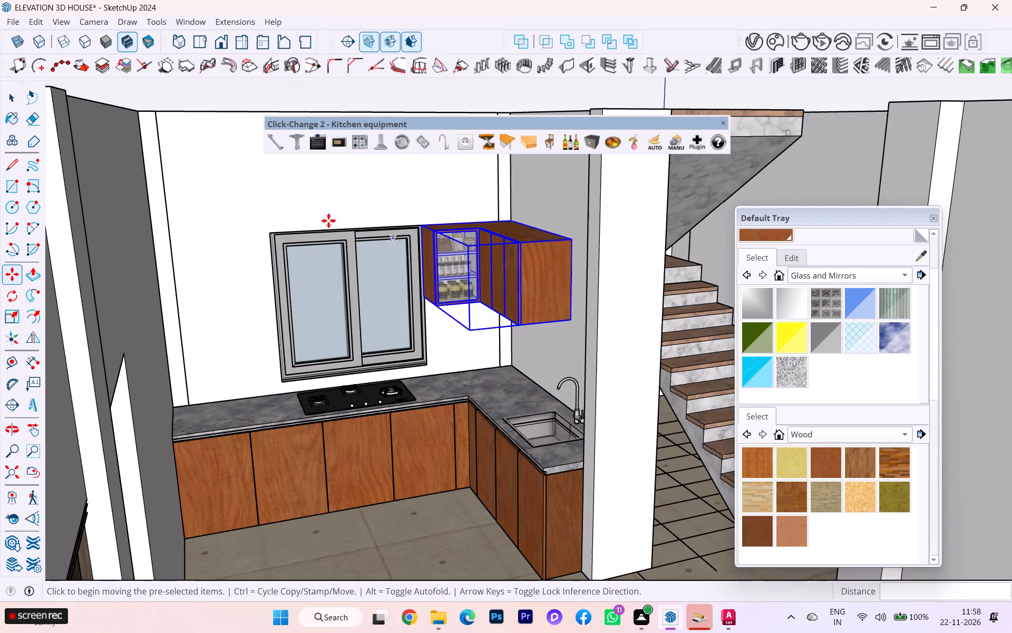
pyautogui.click(20, 93)
pyautogui.click(469, 486)
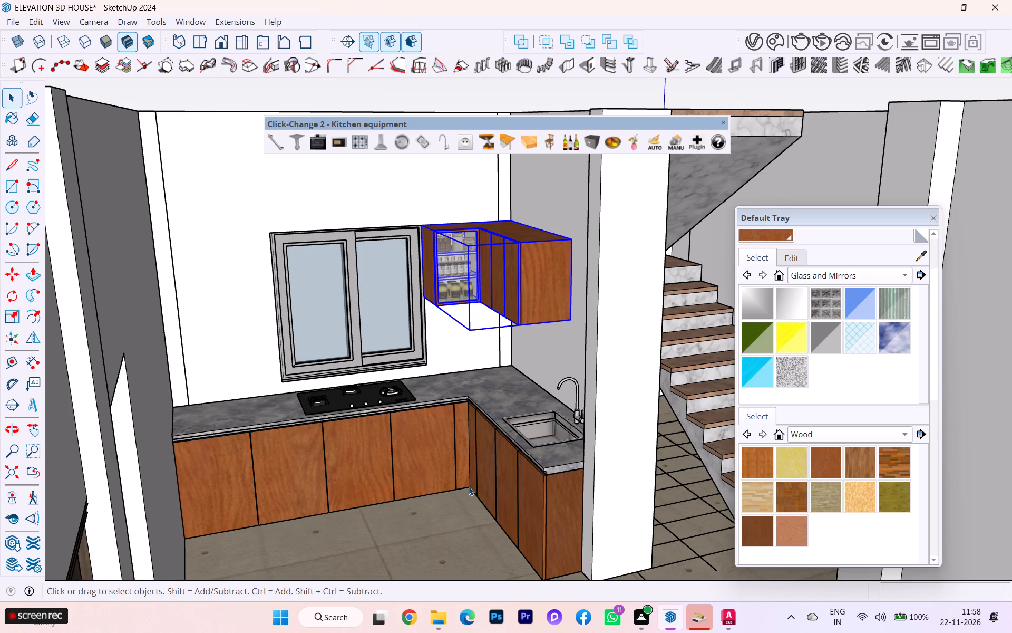
# Move the L-shaped face inside the upper cabinets up about 3 3/4 inches towards the cabinets' top.
pyautogui.scroll(1, 495, 264)
pyautogui.click(422, 545)
pyautogui.scroll(-2, 502, 406)
pyautogui.scroll(1, 508, 401)
pyautogui.scroll(-2, 512, 398)
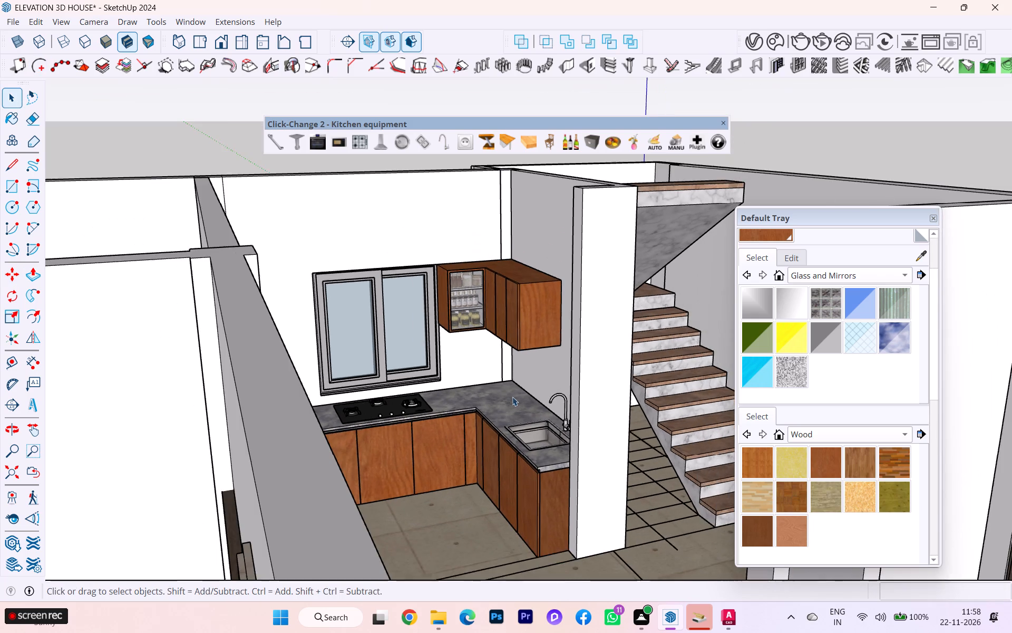
pyautogui.moveTo(511, 386); pyautogui.dragTo(592, 461, button='middle')
pyautogui.scroll(6, 506, 267)
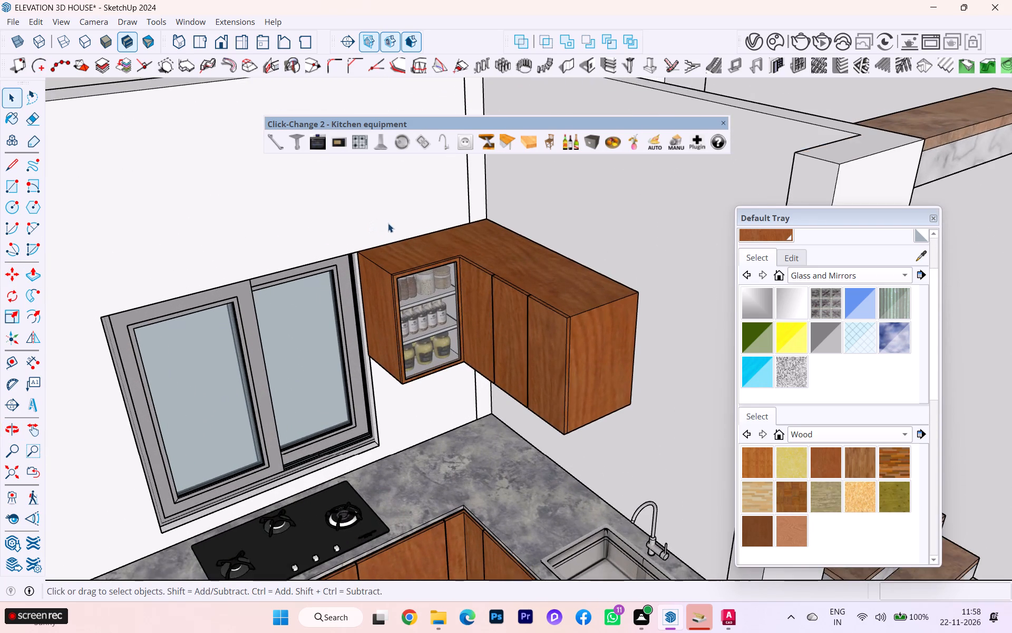
pyautogui.scroll(-1, 388, 223)
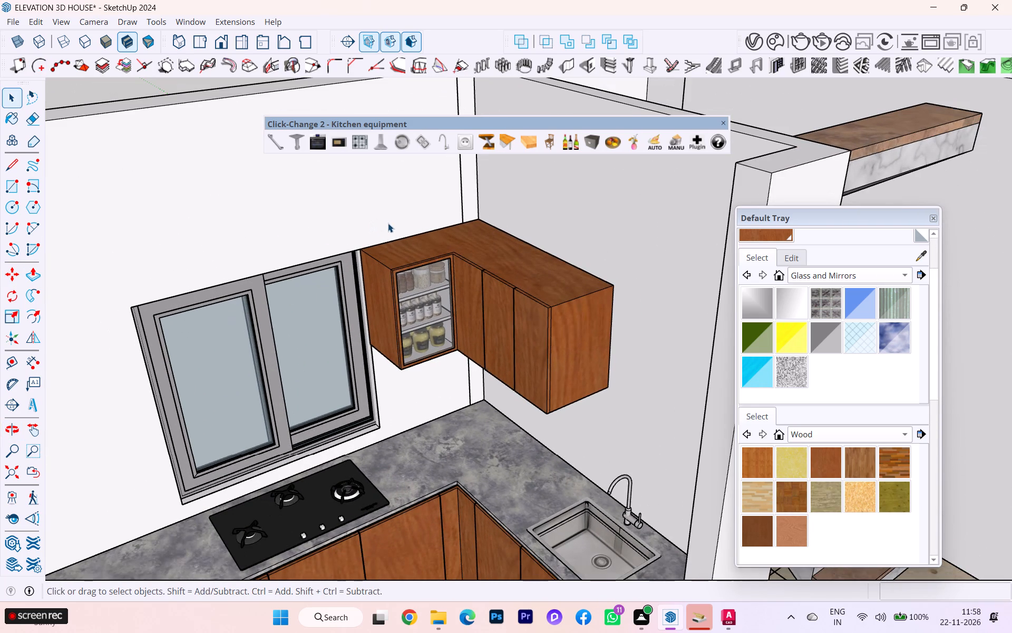
pyautogui.press('x')
pyautogui.scroll(2, 440, 330)
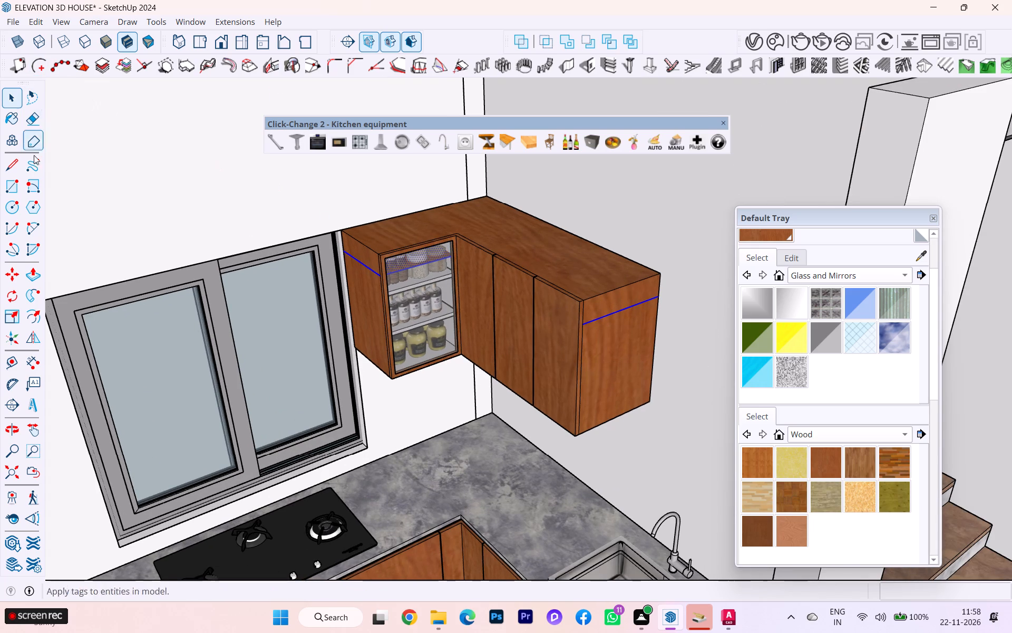
pyautogui.click(12, 275)
pyautogui.scroll(3, 343, 285)
pyautogui.scroll(-1, 361, 269)
pyautogui.scroll(2, 381, 268)
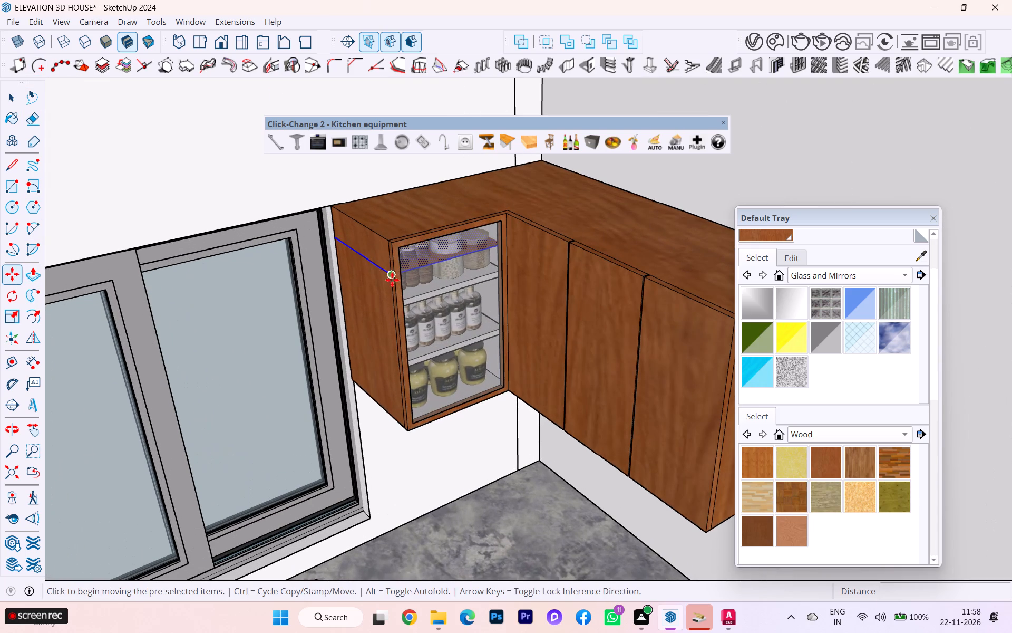
pyautogui.click(394, 276)
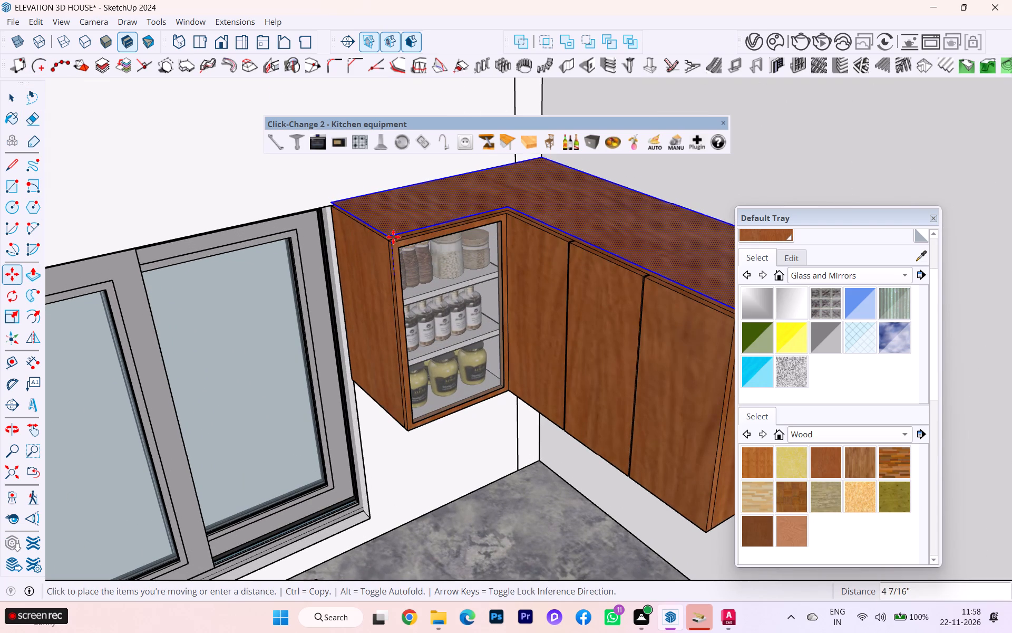
pyautogui.click(392, 238)
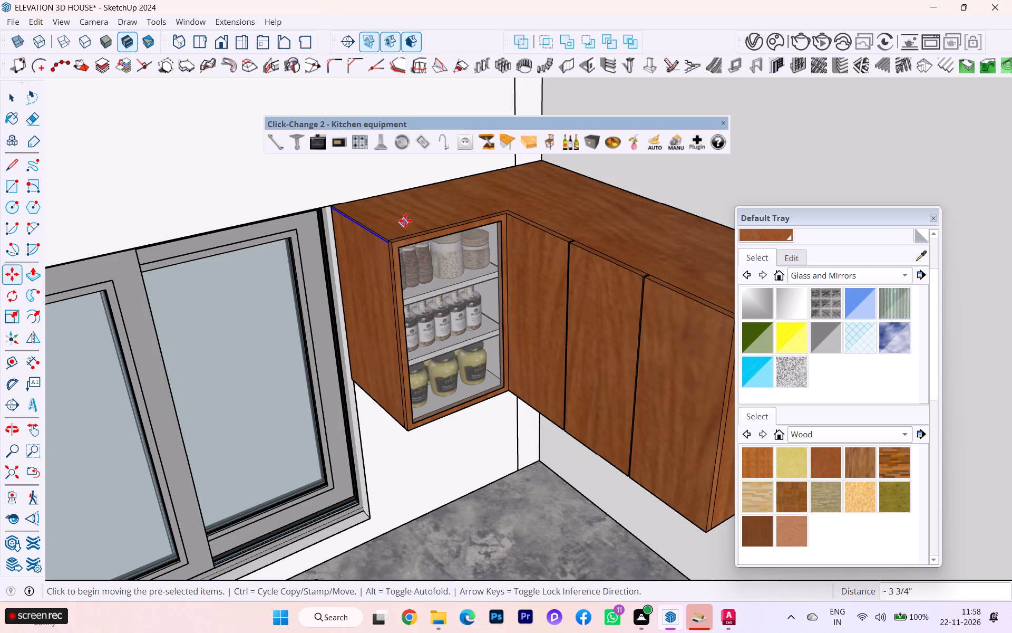
# Move the L-shaped face exactly onto the upper cabinets' top, snapping to the front corner beside the window.
pyautogui.scroll(5, 405, 220)
pyautogui.scroll(-1, 396, 231)
pyautogui.scroll(3, 393, 237)
pyautogui.scroll(-3, 390, 243)
pyautogui.scroll(3, 390, 244)
pyautogui.scroll(-2, 369, 282)
pyautogui.scroll(5, 369, 282)
pyautogui.scroll(-1, 375, 262)
pyautogui.scroll(7, 375, 262)
pyautogui.click(363, 257)
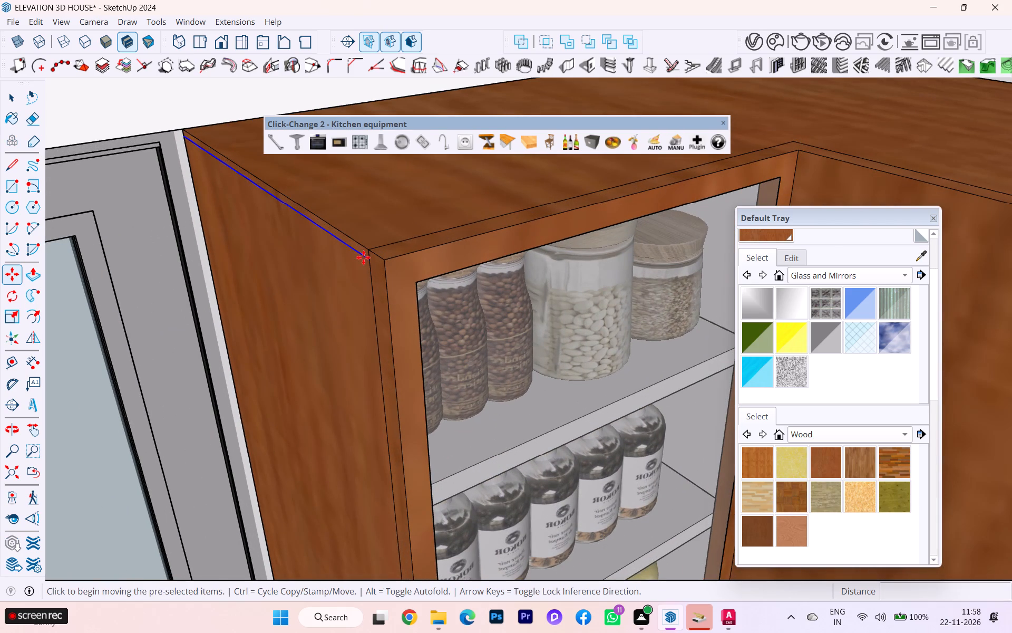
pyautogui.click(363, 247)
pyautogui.scroll(-7, 468, 286)
pyautogui.scroll(1, 482, 291)
pyautogui.scroll(-2, 480, 292)
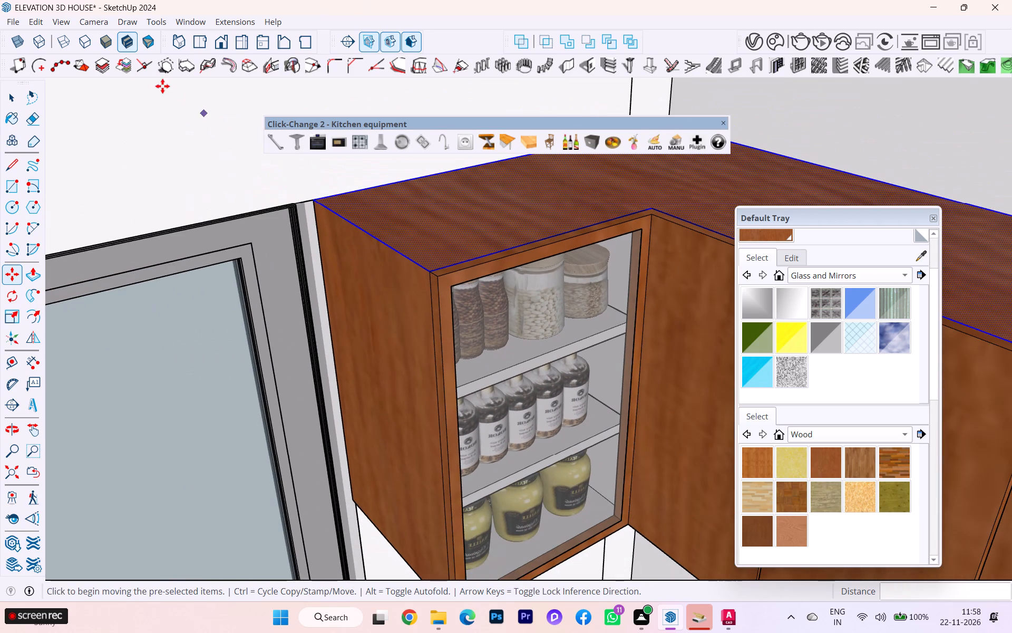
# Make the L-shaped face on top of the upper cabinets its own group.
pyautogui.click(18, 94)
pyautogui.rightClick(520, 225)
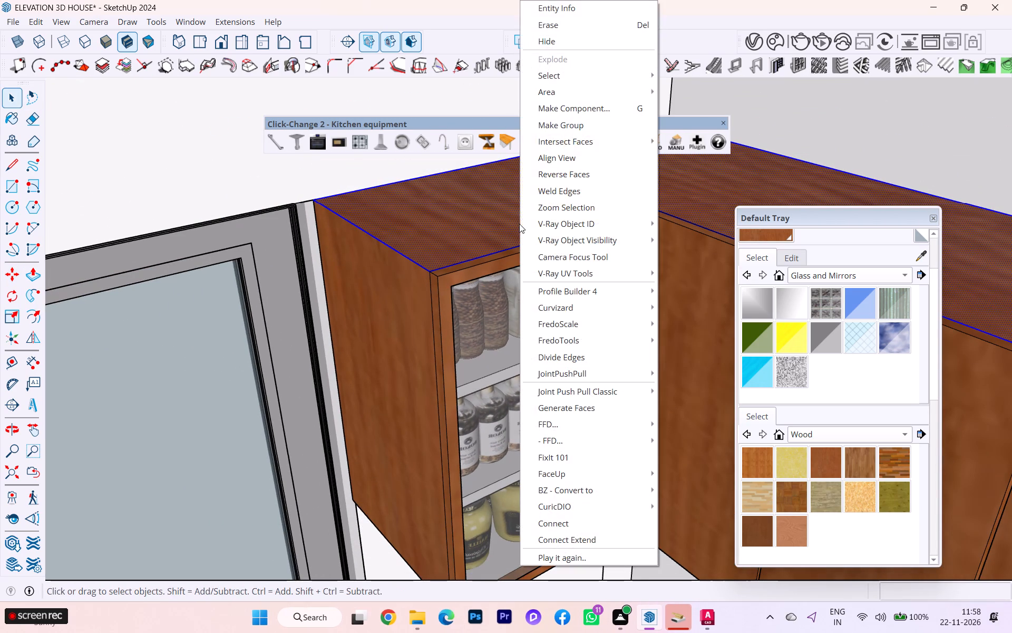
pyautogui.click(561, 131)
# Inside the new group, push/pull the L-shaped face up 1'6" as a second tier of cabinets.
pyautogui.doubleClick(473, 232)
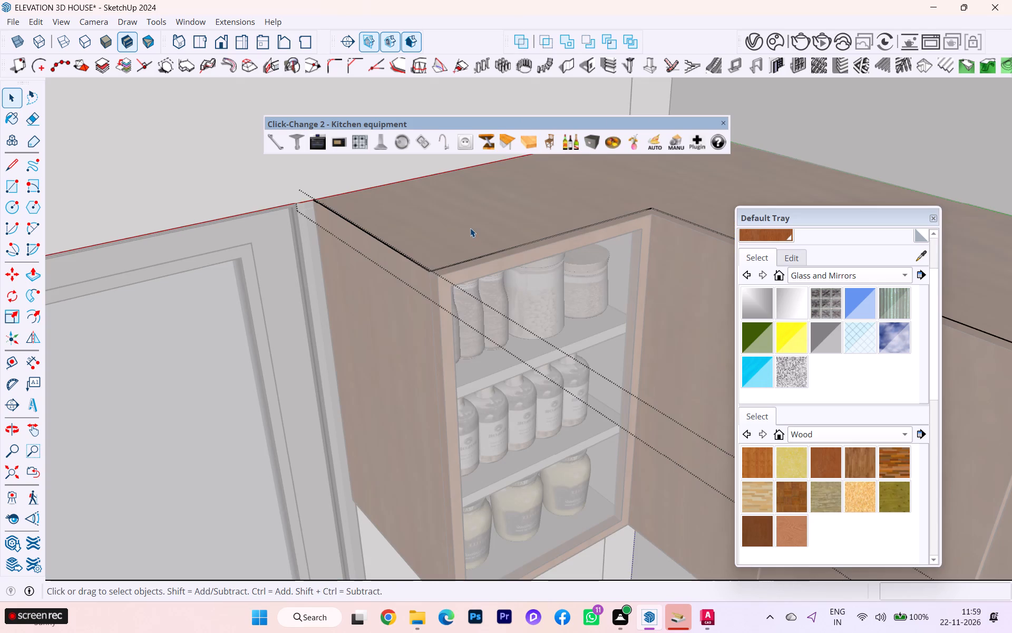
pyautogui.click(470, 228)
pyautogui.press('p')
pyautogui.press('Return')
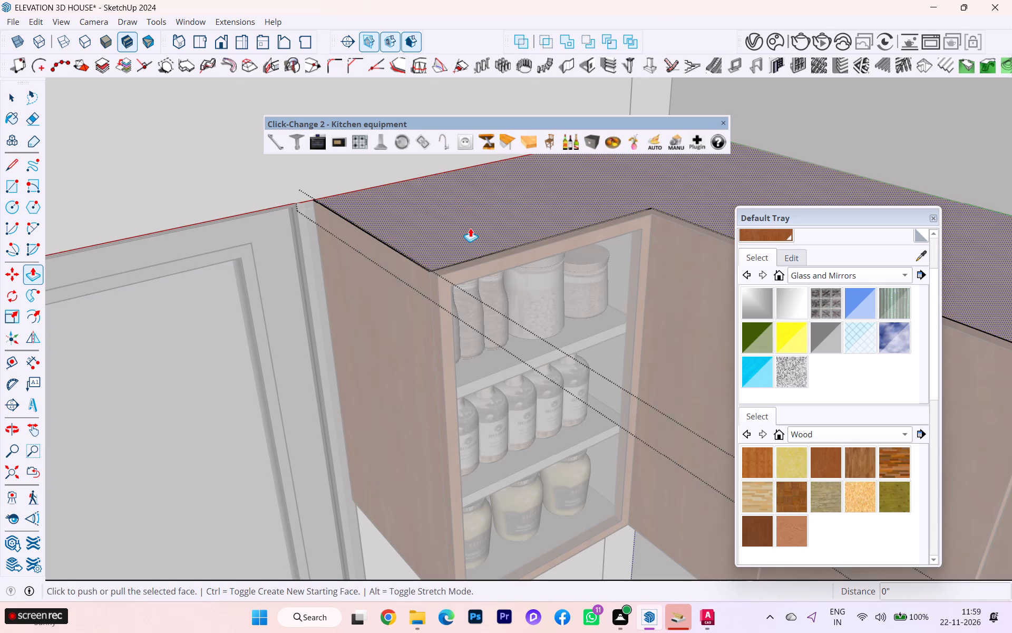
pyautogui.click(470, 228)
pyautogui.scroll(-2, 471, 167)
pyautogui.scroll(1, 469, 168)
pyautogui.scroll(-4, 468, 168)
pyautogui.scroll(3, 483, 241)
pyautogui.scroll(-3, 483, 242)
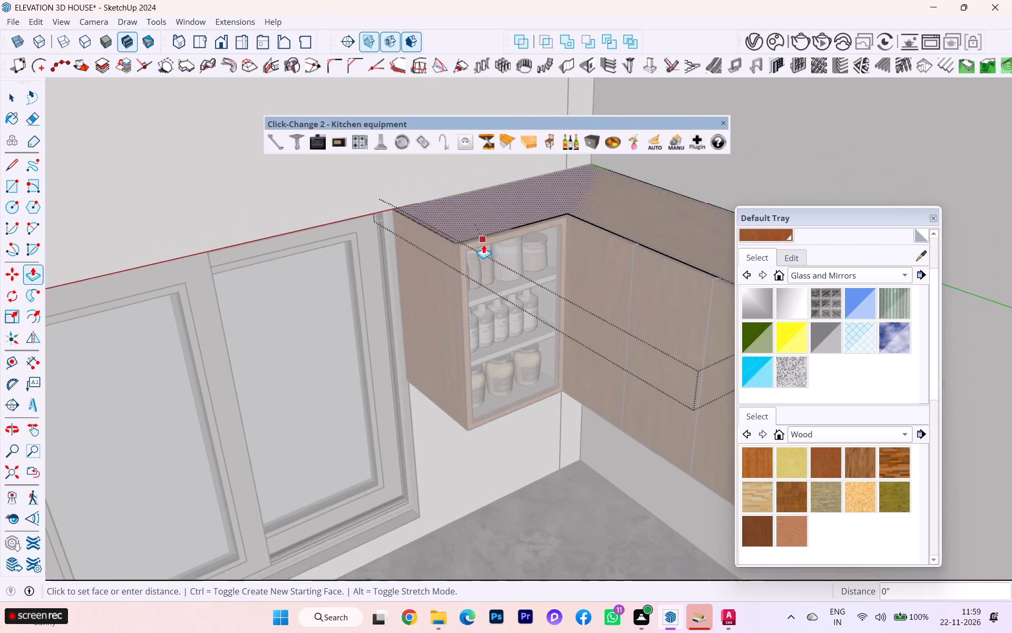
pyautogui.scroll(-4, 483, 244)
pyautogui.scroll(5, 482, 244)
pyautogui.scroll(-7, 482, 244)
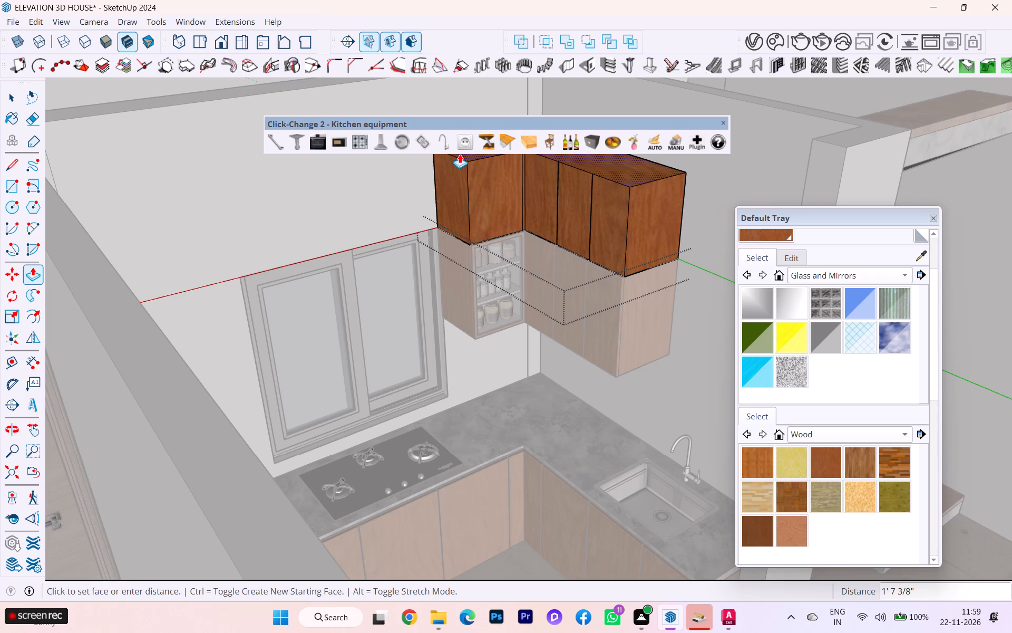
pyautogui.press('2')
pyautogui.press('BackSpace')
pyautogui.write("1'6")
pyautogui.press('Return')
# Pull the new tier's window-side end face about 5' 7 13/16" along the wall above the window.
pyautogui.scroll(1, 436, 197)
pyautogui.scroll(-2, 368, 203)
pyautogui.moveTo(386, 210); pyautogui.dragTo(548, 255, button='middle')
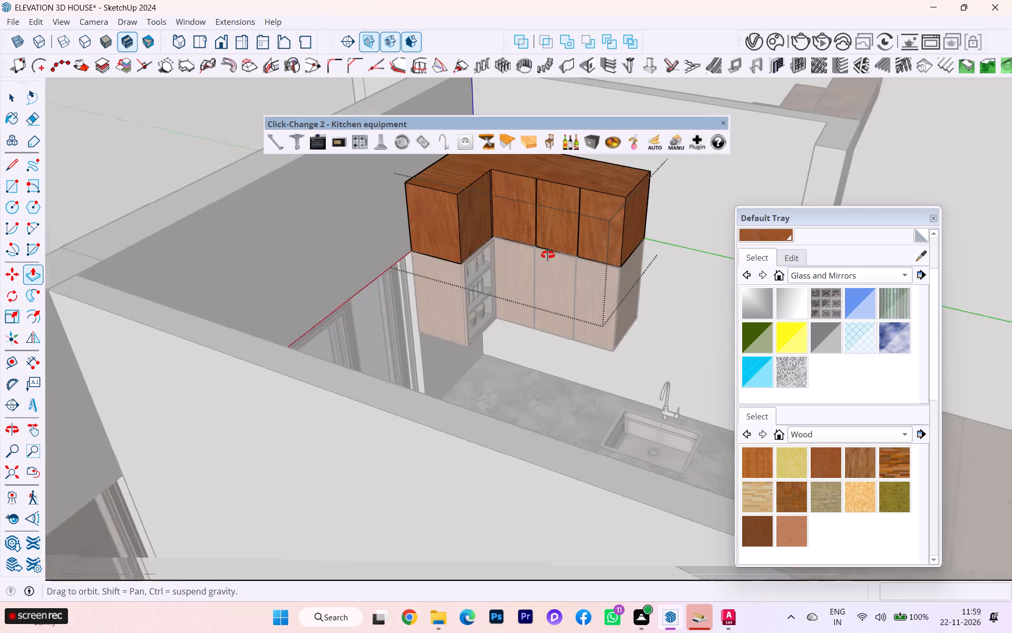
pyautogui.moveTo(548, 255); pyautogui.dragTo(552, 256, button='middle')
pyautogui.scroll(1, 552, 256)
pyautogui.click(411, 231)
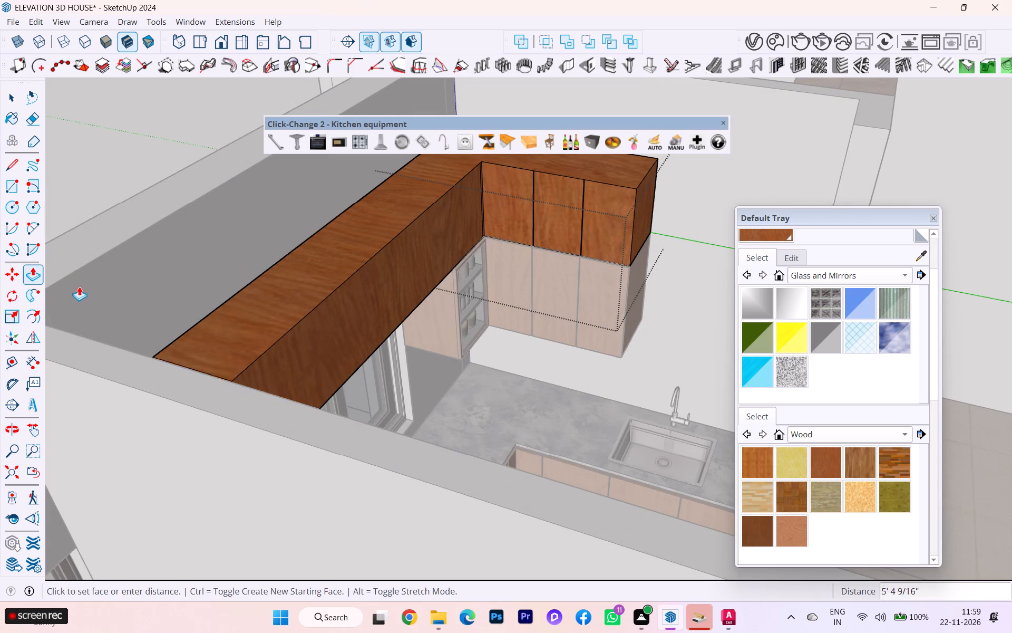
pyautogui.click(51, 281)
# Extend the end of the over-window cabinet a further 1' 9/16" to meet the side wall.
pyautogui.scroll(-1, 356, 305)
pyautogui.moveTo(368, 310); pyautogui.dragTo(162, 305, button='middle')
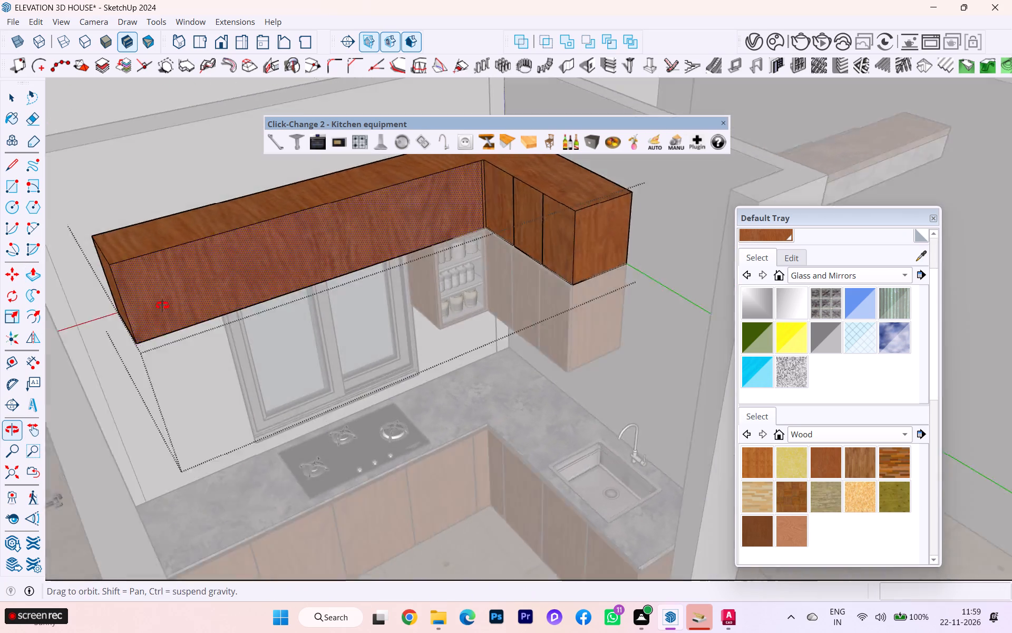
pyautogui.moveTo(162, 305); pyautogui.dragTo(115, 308, button='middle')
pyautogui.scroll(2, 147, 266)
pyautogui.scroll(-1, 145, 262)
pyautogui.moveTo(151, 259); pyautogui.dragTo(298, 258, button='middle')
pyautogui.scroll(-1, 130, 304)
pyautogui.scroll(1, 125, 307)
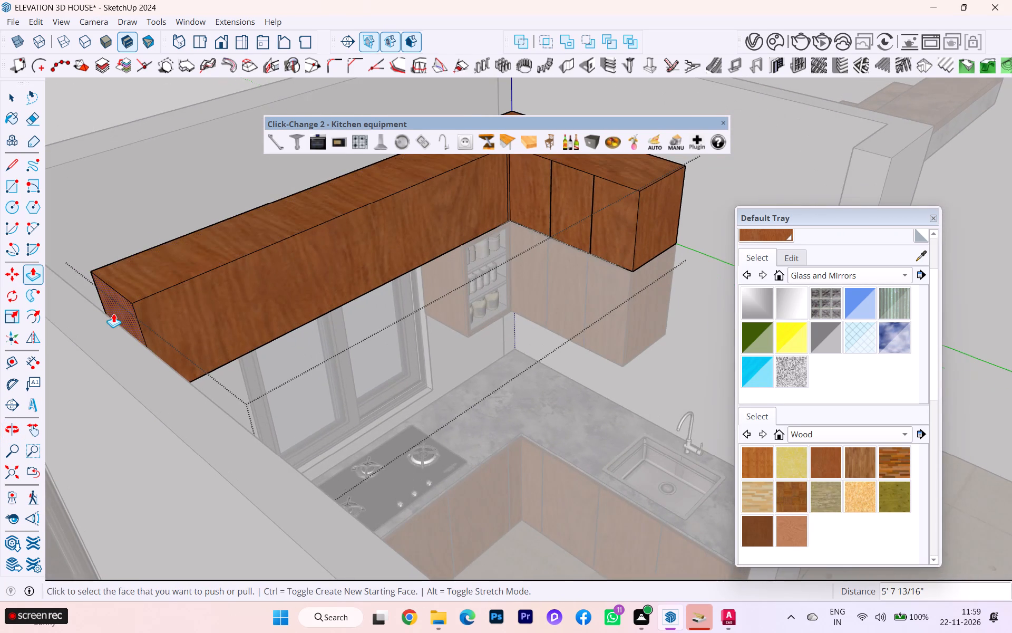
pyautogui.click(115, 311)
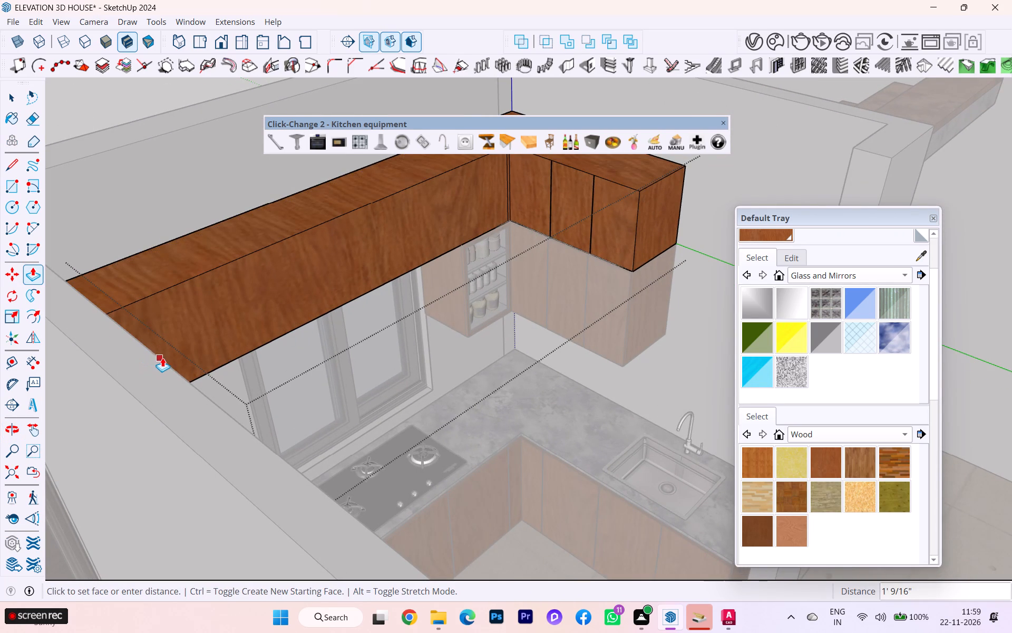
pyautogui.click(162, 358)
# Copy the over-window cabinet's vertical front edge at the side wall 14 inches along the front face.
pyautogui.scroll(-1, 272, 364)
pyautogui.moveTo(271, 364); pyautogui.dragTo(48, 363, button='middle')
pyautogui.scroll(-1, 291, 350)
pyautogui.scroll(1, 305, 350)
pyautogui.scroll(-2, 307, 350)
pyautogui.scroll(-2, 402, 327)
pyautogui.moveTo(388, 308); pyautogui.dragTo(421, 244, button='middle')
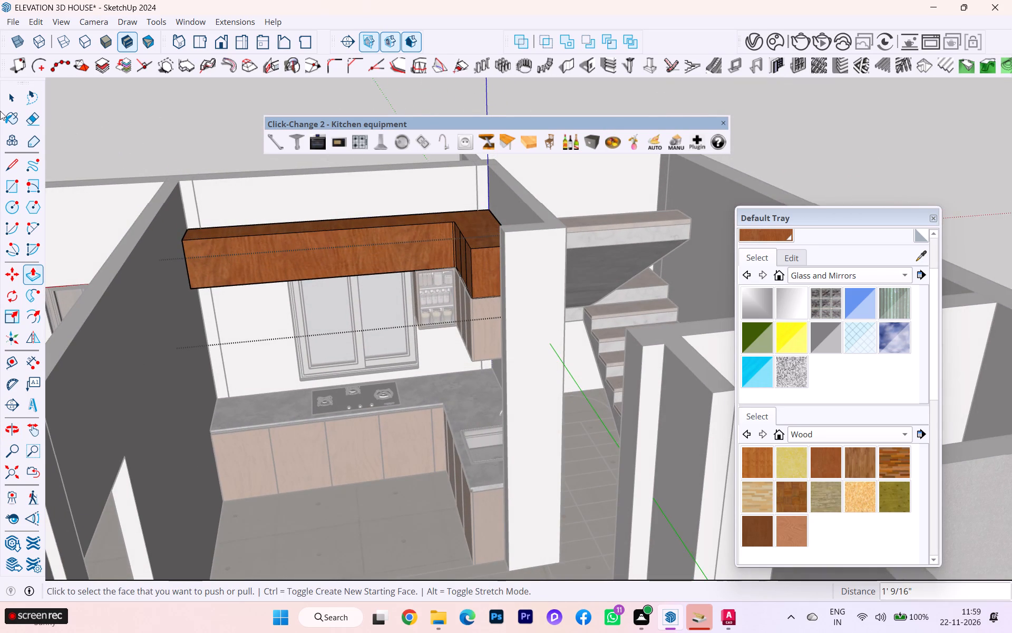
pyautogui.click(10, 91)
pyautogui.scroll(3, 170, 253)
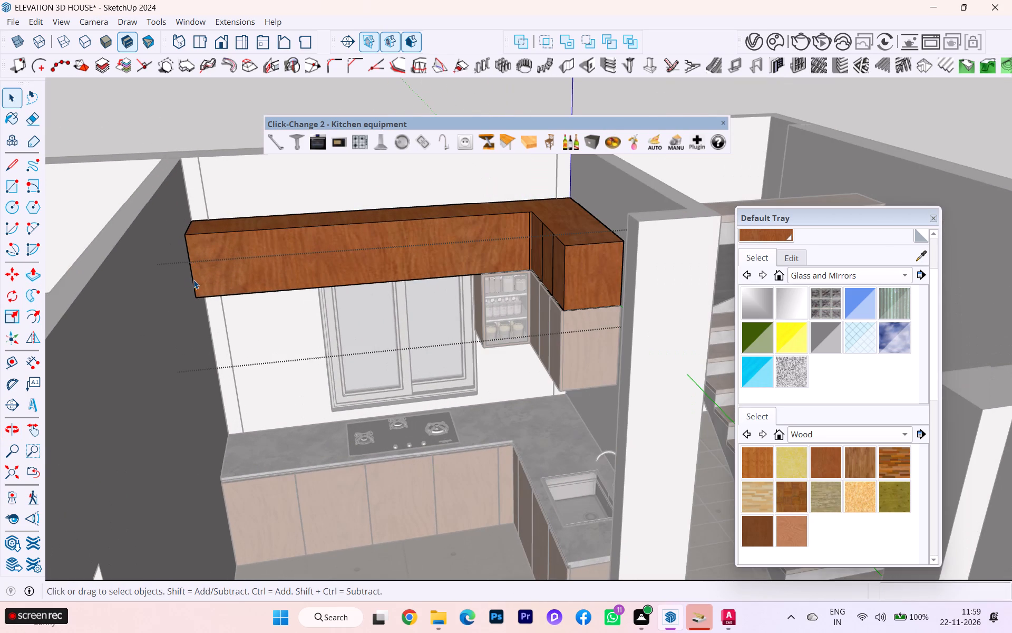
pyautogui.click(192, 279)
pyautogui.press('m')
pyautogui.scroll(3, 193, 309)
pyautogui.click(194, 290)
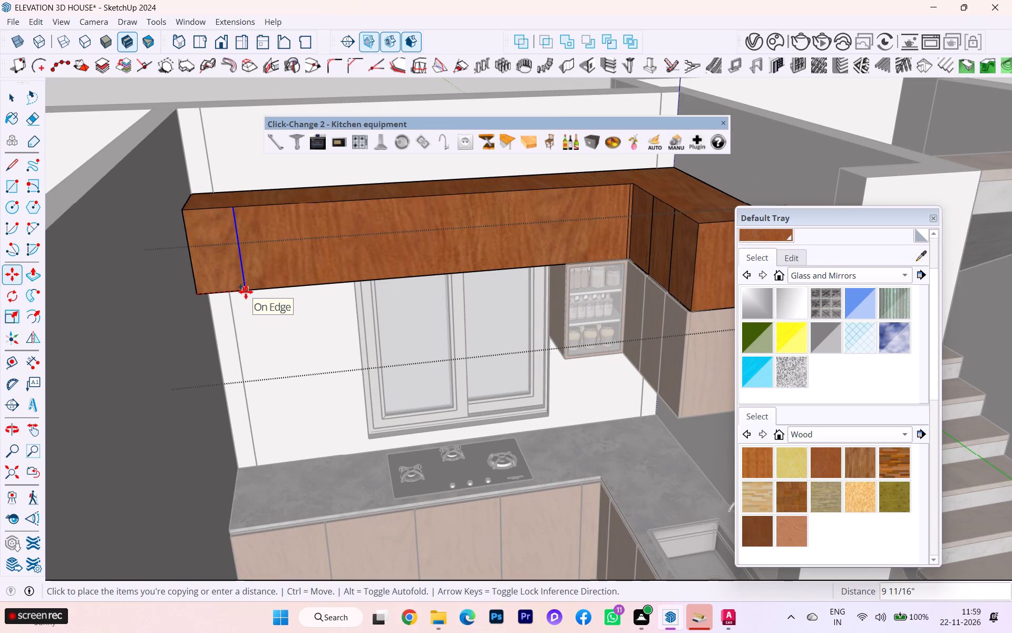
pyautogui.write('14')
pyautogui.press('Return')
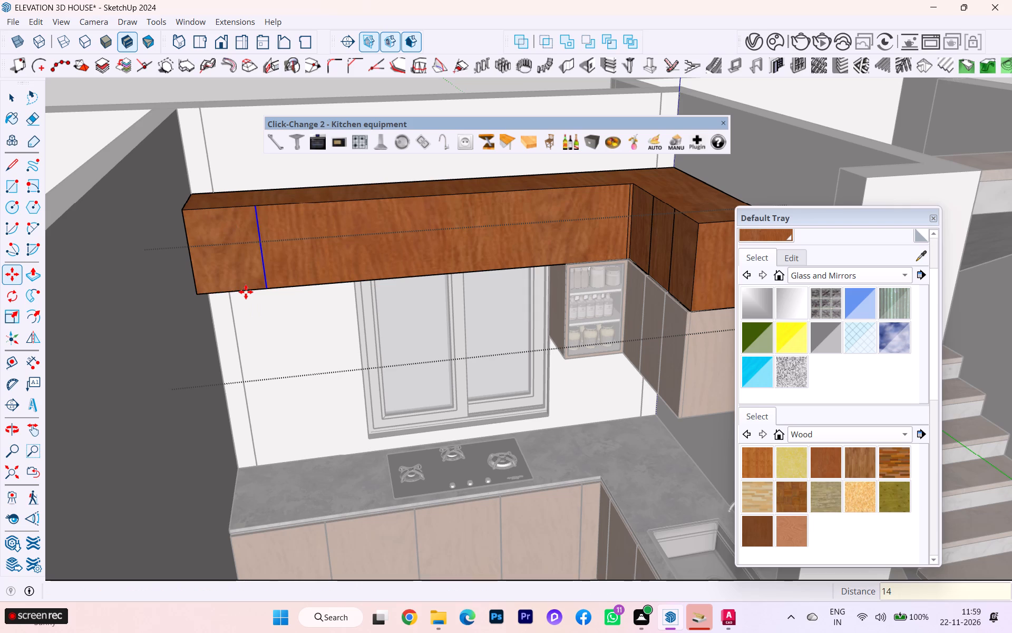
# Pull the 14-inch end panel forward about 2' 10 1/8" along the side wall with Push/Pull.
pyautogui.click(16, 105)
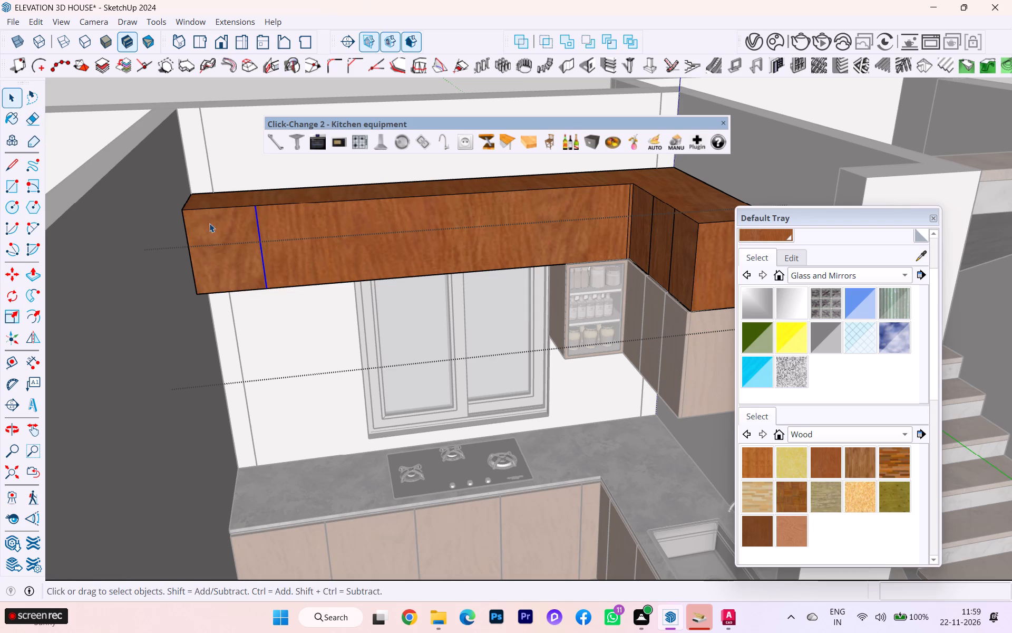
pyautogui.click(220, 236)
pyautogui.press('p')
pyautogui.press('Return')
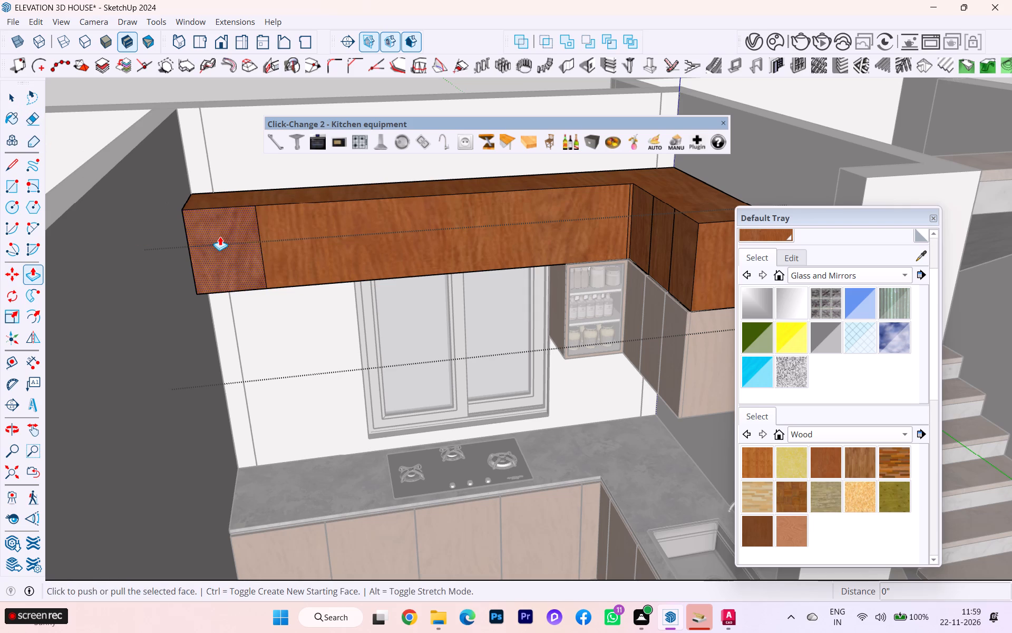
pyautogui.click(220, 236)
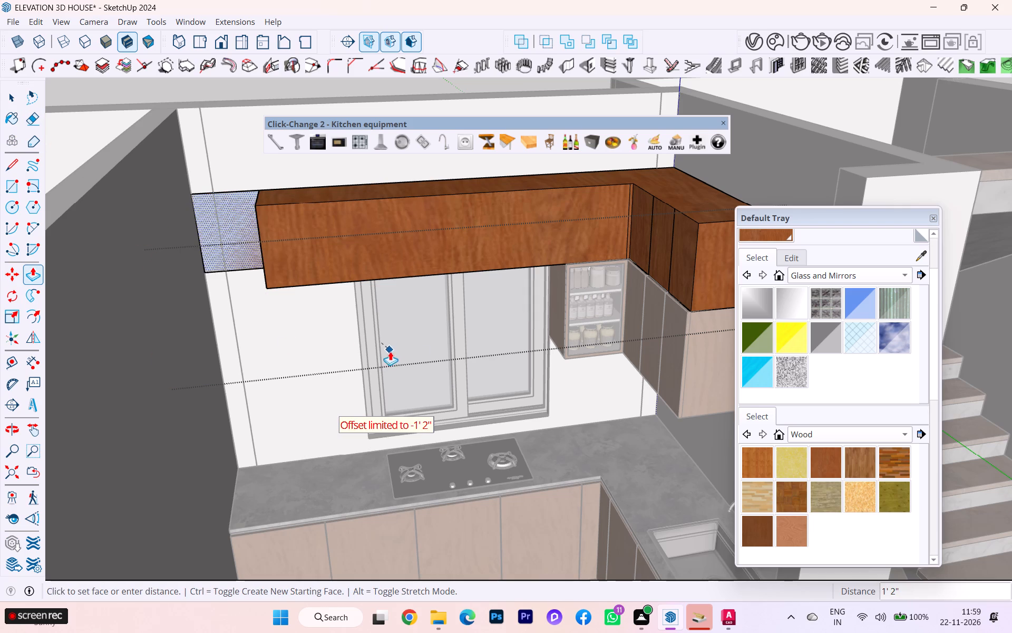
pyautogui.click(694, 280)
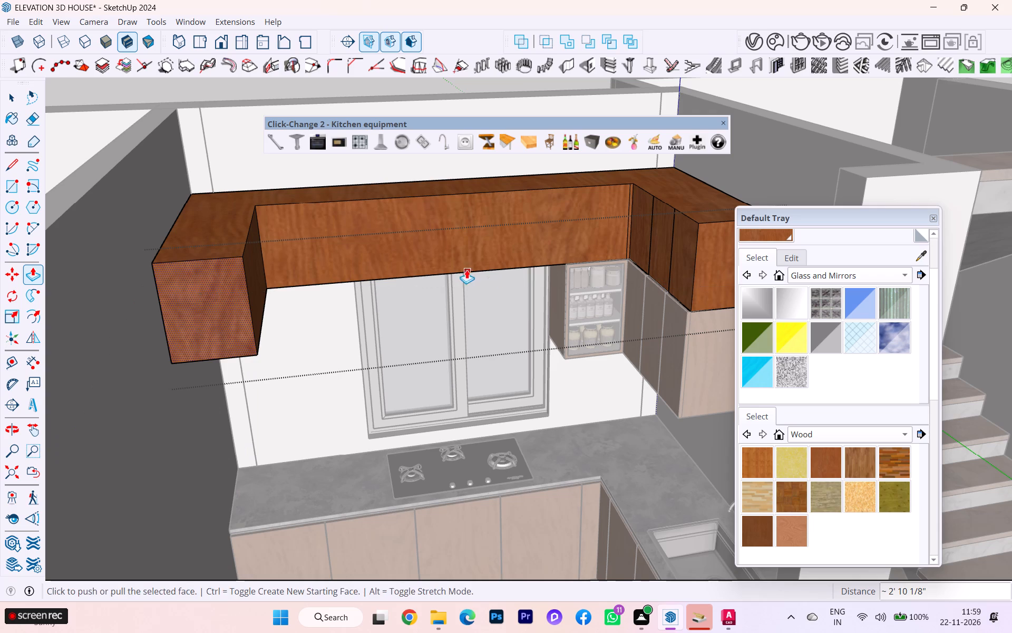
# Check the new upper tier and its wrapped side-wall end, and close the tier's group.
pyautogui.moveTo(449, 263); pyautogui.dragTo(357, 243, button='middle')
pyautogui.scroll(-1, 426, 256)
pyautogui.moveTo(304, 227); pyautogui.dragTo(349, 171, button='middle')
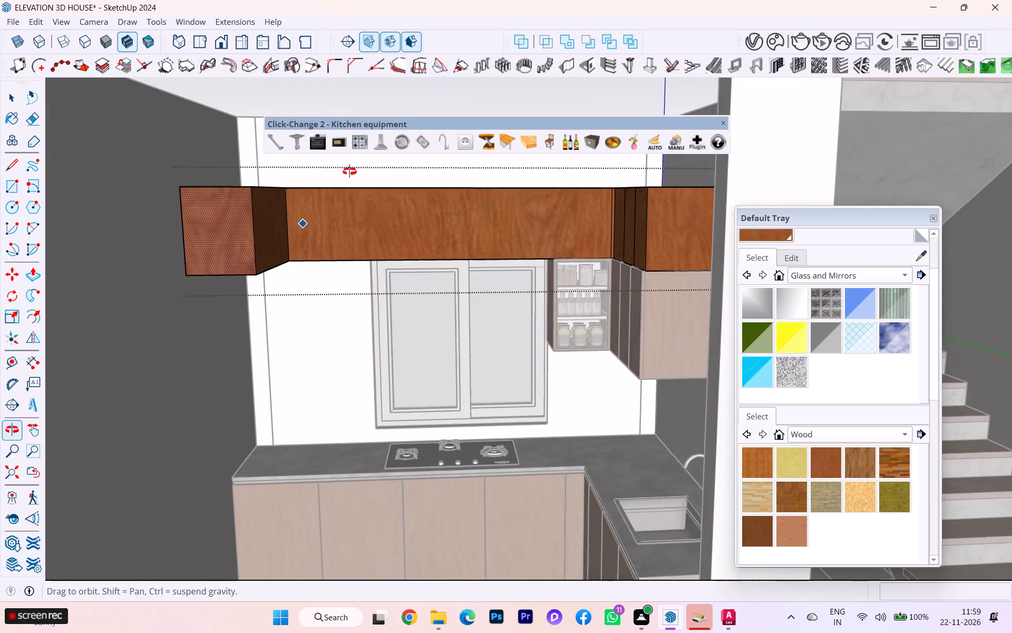
pyautogui.moveTo(349, 171); pyautogui.dragTo(352, 173, button='middle')
pyautogui.scroll(-5, 303, 213)
pyautogui.scroll(-1, 359, 268)
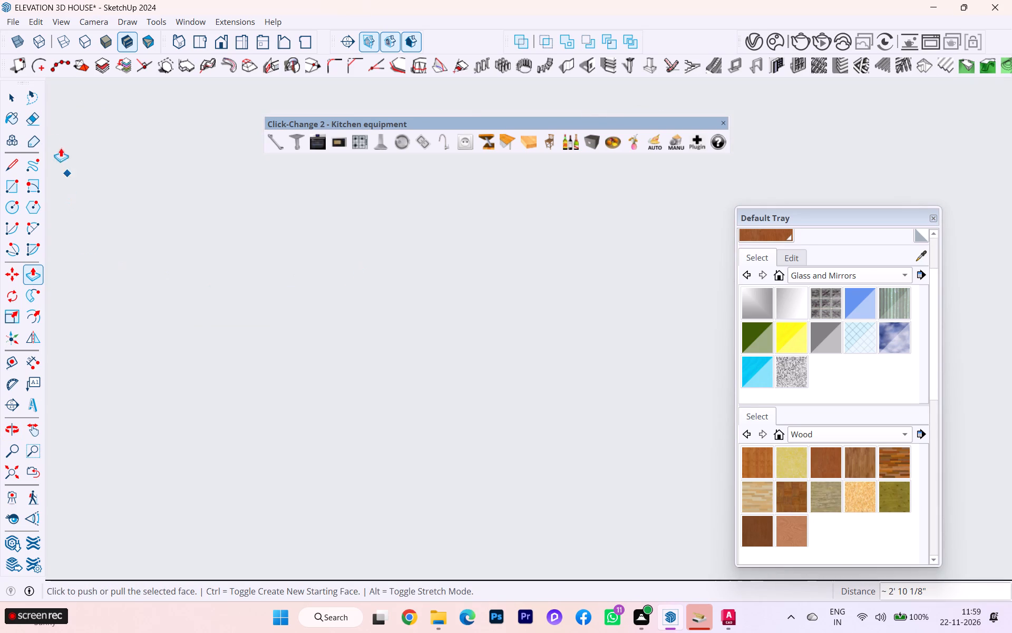
pyautogui.click(2, 98)
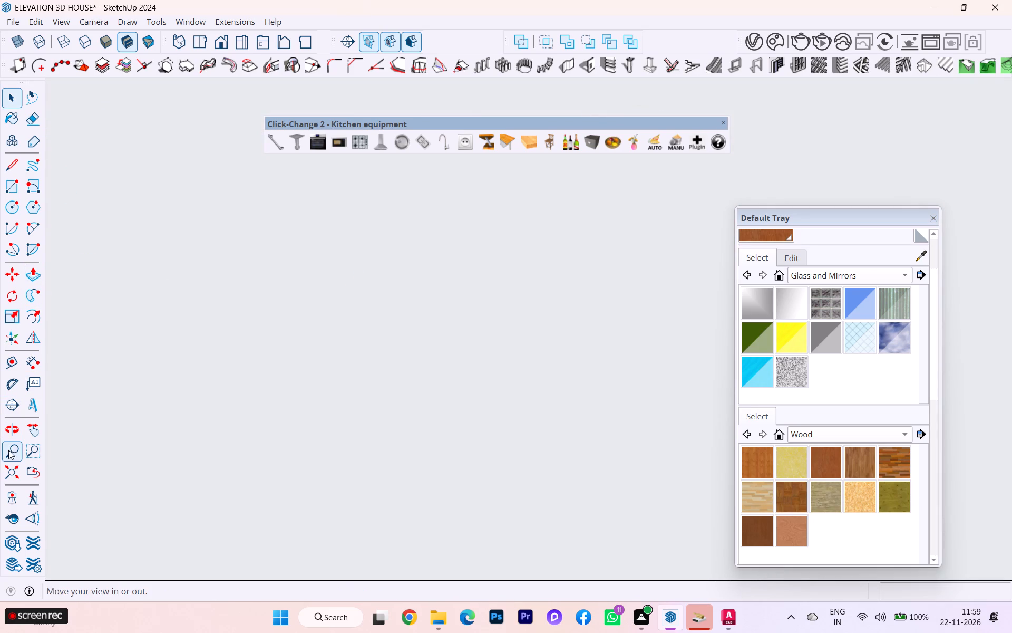
pyautogui.click(7, 473)
pyautogui.scroll(1, 229, 346)
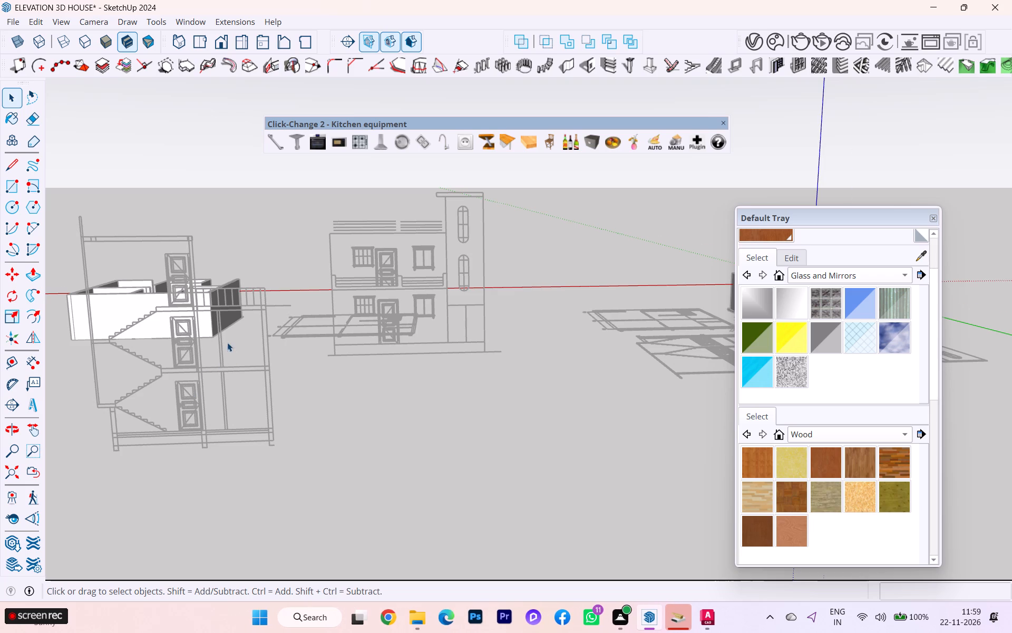
pyautogui.scroll(2, 227, 342)
pyautogui.scroll(-6, 265, 316)
pyautogui.scroll(1, 56, 352)
pyautogui.scroll(-4, 32, 355)
pyautogui.scroll(4, 575, 282)
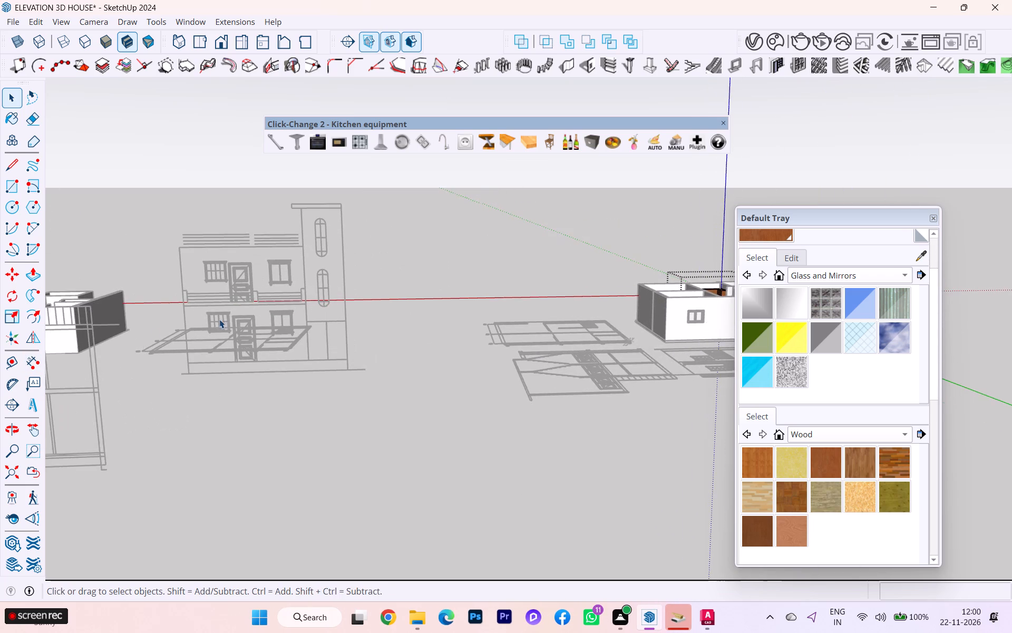
pyautogui.scroll(-3, 177, 328)
pyautogui.scroll(2, 160, 330)
pyautogui.scroll(-5, 128, 334)
pyautogui.scroll(7, 648, 274)
pyautogui.scroll(-1, 563, 316)
pyautogui.scroll(5, 563, 316)
pyautogui.scroll(-1, 560, 300)
pyautogui.scroll(3, 560, 300)
pyautogui.scroll(-1, 560, 300)
pyautogui.scroll(9, 560, 300)
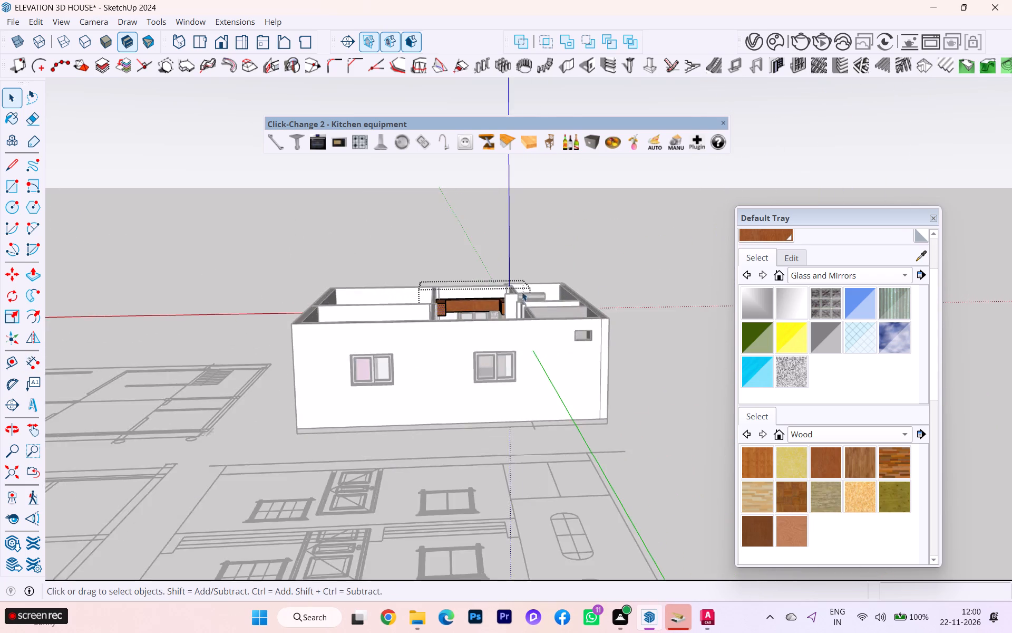
pyautogui.scroll(-1, 522, 292)
pyautogui.scroll(15, 522, 292)
pyautogui.scroll(-2, 465, 310)
pyautogui.moveTo(448, 325); pyautogui.dragTo(434, 458, button='middle')
pyautogui.scroll(-1, 436, 335)
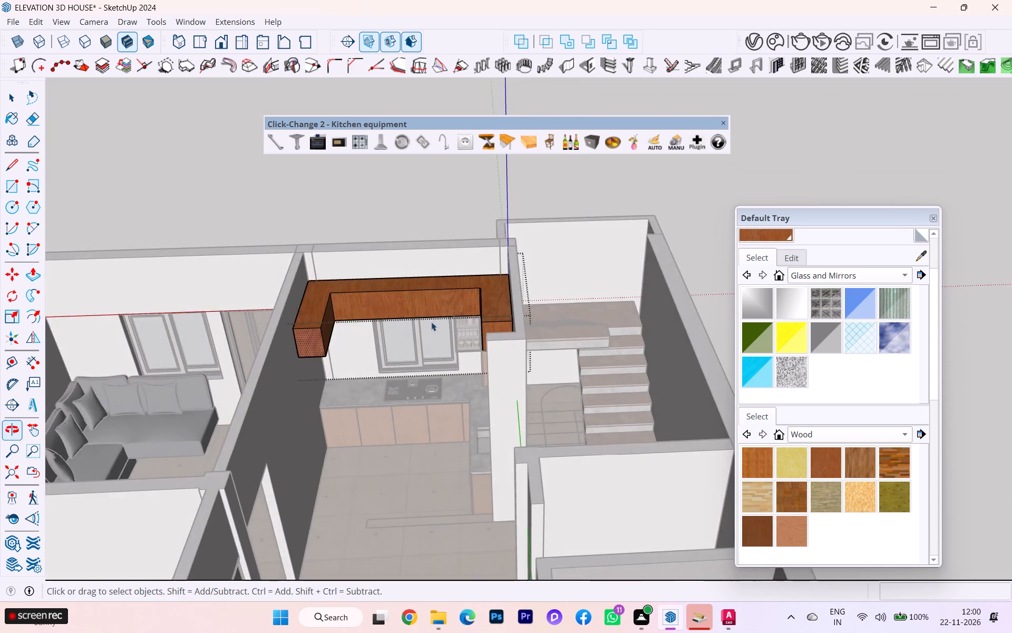
pyautogui.scroll(9, 397, 265)
pyautogui.scroll(-1, 391, 279)
pyautogui.moveTo(391, 283); pyautogui.dragTo(371, 420, button='middle')
pyautogui.scroll(5, 359, 396)
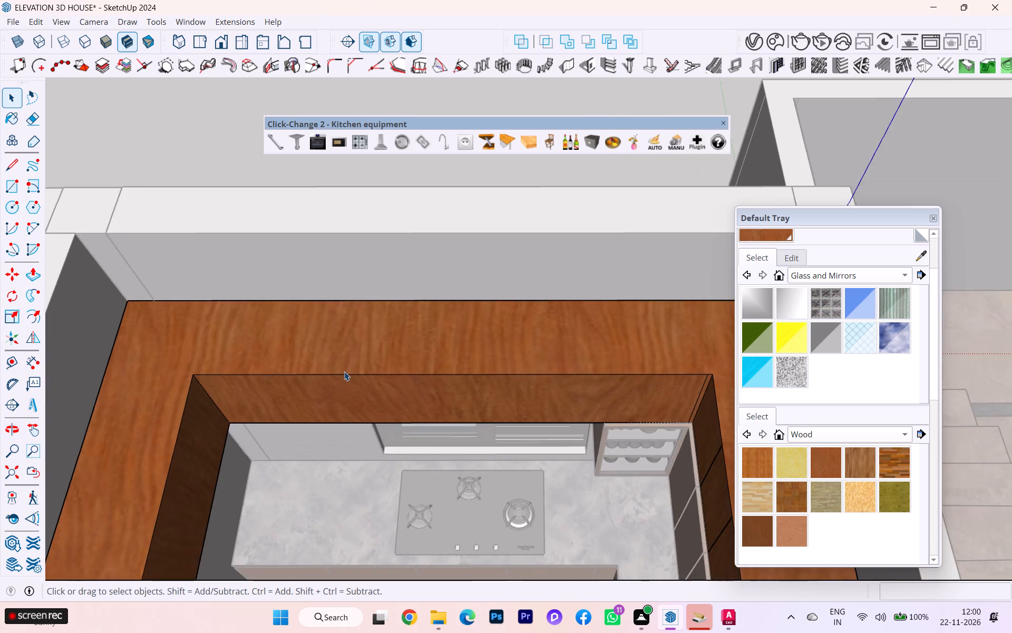
pyautogui.scroll(-3, 344, 371)
pyautogui.moveTo(334, 374); pyautogui.dragTo(301, 233, button='middle')
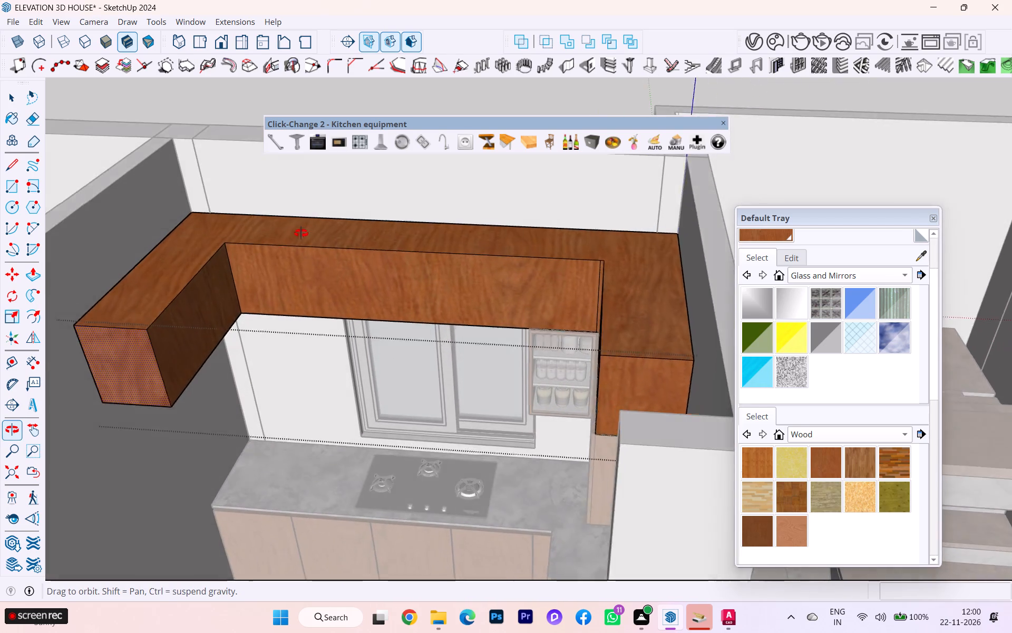
pyautogui.moveTo(301, 233); pyautogui.dragTo(287, 213, button='middle')
pyautogui.click(14, 100)
pyautogui.scroll(-1, 335, 338)
pyautogui.scroll(2, 337, 340)
pyautogui.scroll(-3, 345, 346)
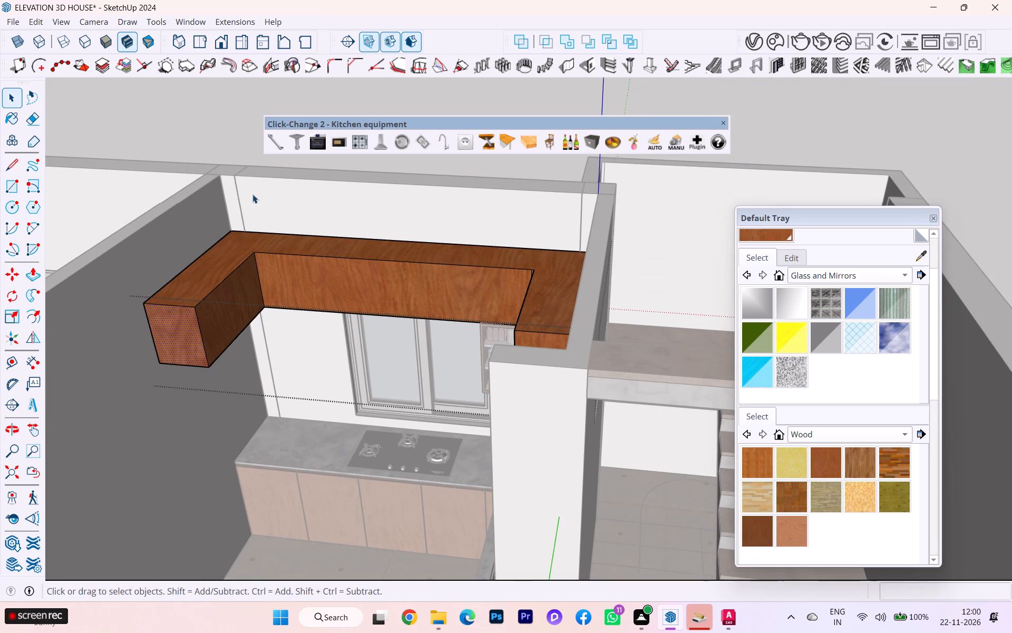
pyautogui.click(159, 127)
# Examine how the new upper tier sits over the window, the glass spice cabinet and the existing wall cabinets.
pyautogui.scroll(-1, 255, 273)
pyautogui.scroll(1, 255, 273)
pyautogui.moveTo(255, 273); pyautogui.dragTo(279, 217, button='middle')
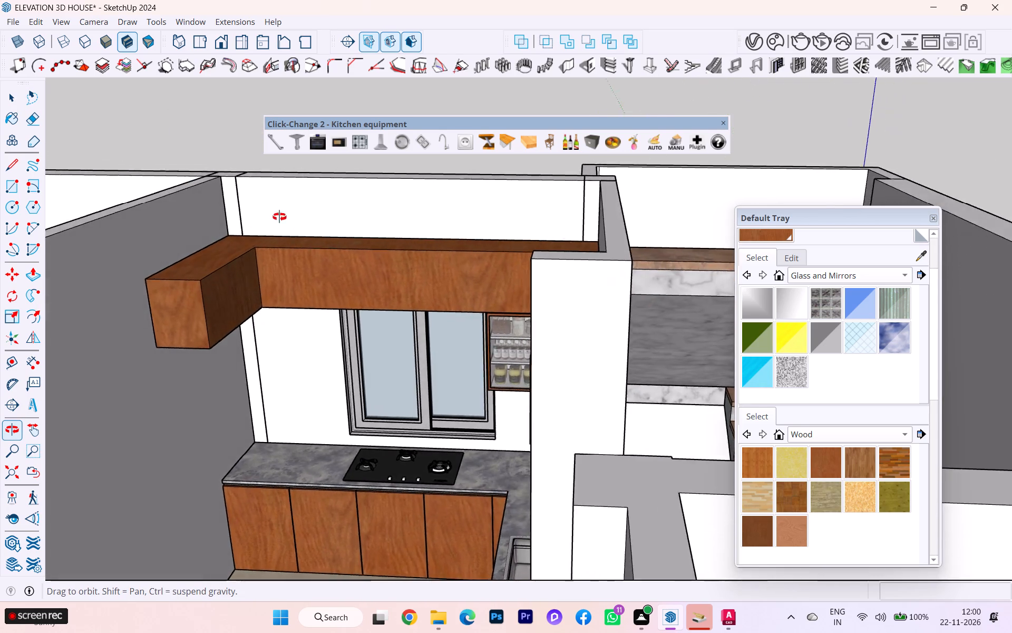
pyautogui.moveTo(279, 217); pyautogui.dragTo(365, 186, button='middle')
pyautogui.scroll(-2, 368, 191)
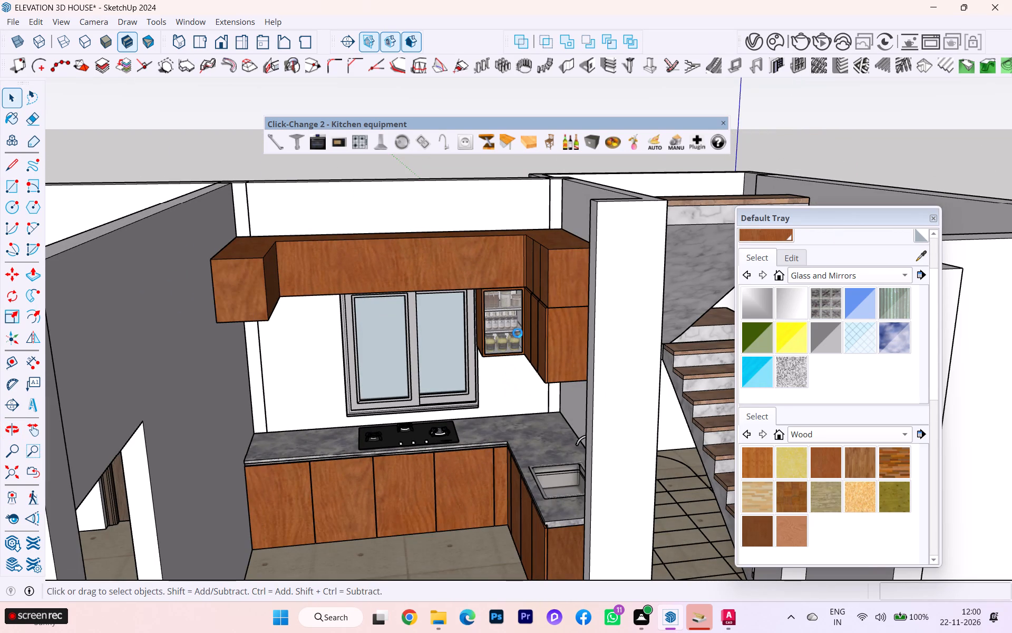
pyautogui.scroll(2, 471, 352)
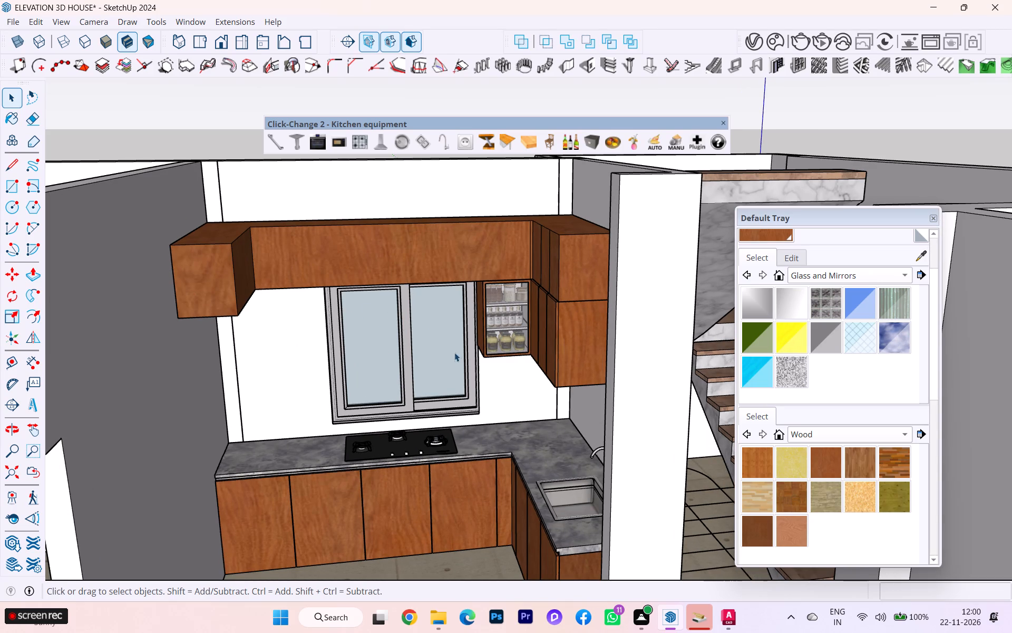
pyautogui.scroll(-1, 456, 345)
pyautogui.moveTo(443, 318); pyautogui.dragTo(437, 280, button='middle')
pyautogui.scroll(3, 361, 310)
pyautogui.scroll(-3, 358, 315)
pyautogui.moveTo(354, 320); pyautogui.dragTo(501, 404, button='middle')
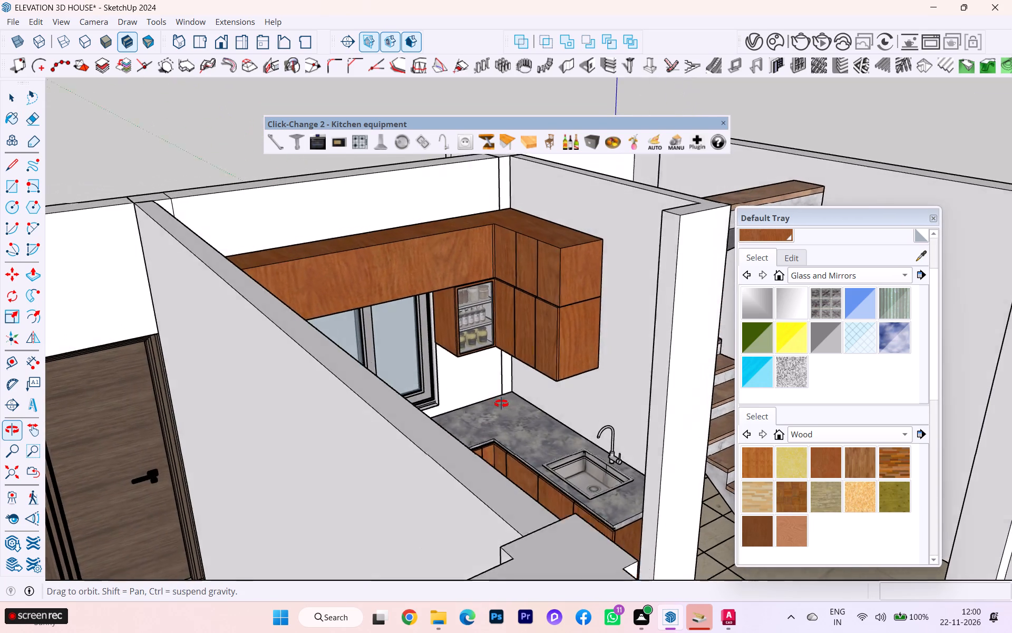
pyautogui.moveTo(501, 404); pyautogui.dragTo(434, 409, button='middle')
# Move the new upper tier up 4 mm along the blue axis from the lower wall cabinets' top corner.
pyautogui.scroll(4, 520, 344)
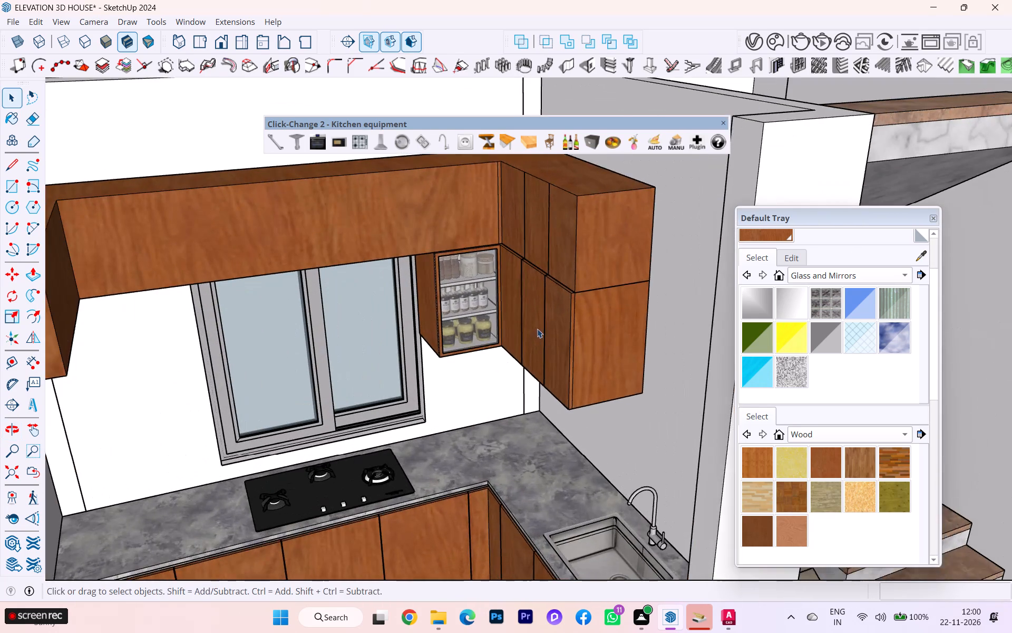
pyautogui.scroll(3, 556, 327)
pyautogui.scroll(-1, 560, 326)
pyautogui.scroll(1, 560, 326)
pyautogui.moveTo(583, 322); pyautogui.dragTo(568, 352, button='middle')
pyautogui.doubleClick(579, 243)
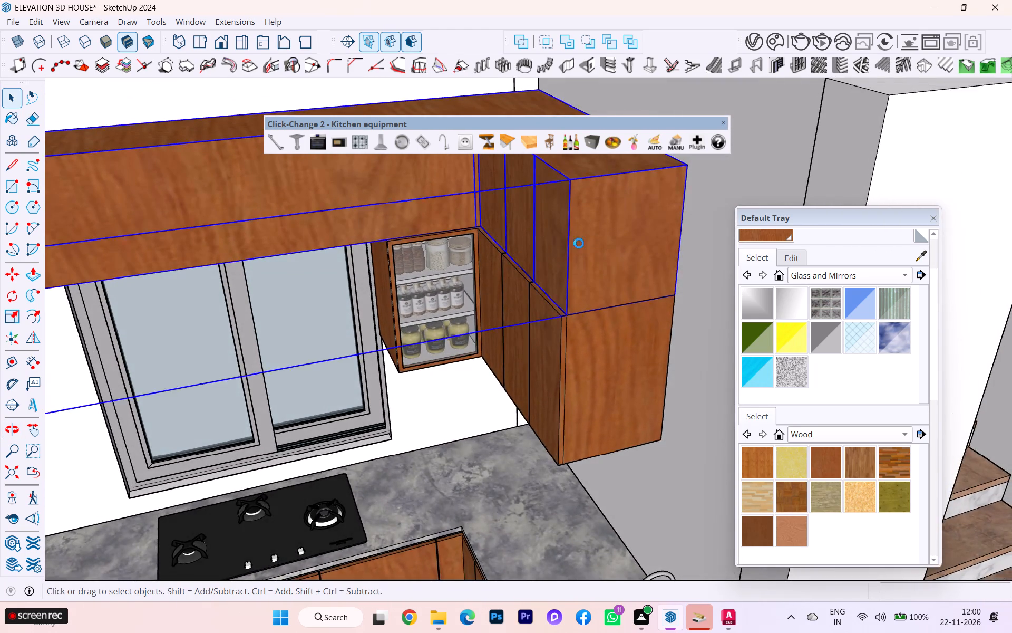
pyautogui.click(524, 449)
pyautogui.scroll(-3, 503, 458)
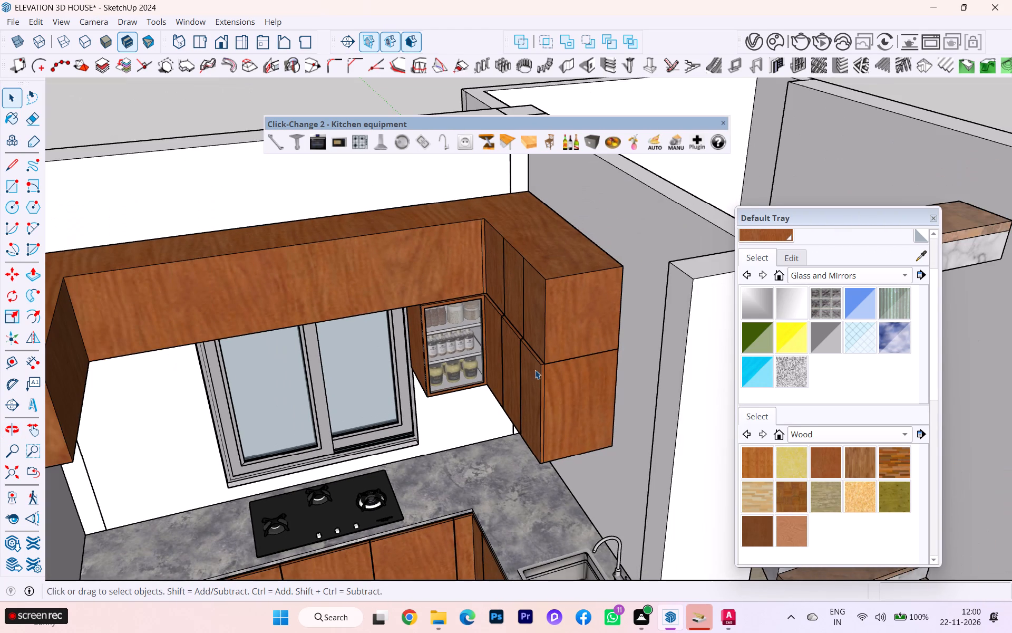
pyautogui.click(543, 322)
pyautogui.moveTo(192, 365); pyautogui.dragTo(175, 310, button='middle')
pyautogui.scroll(2, 512, 318)
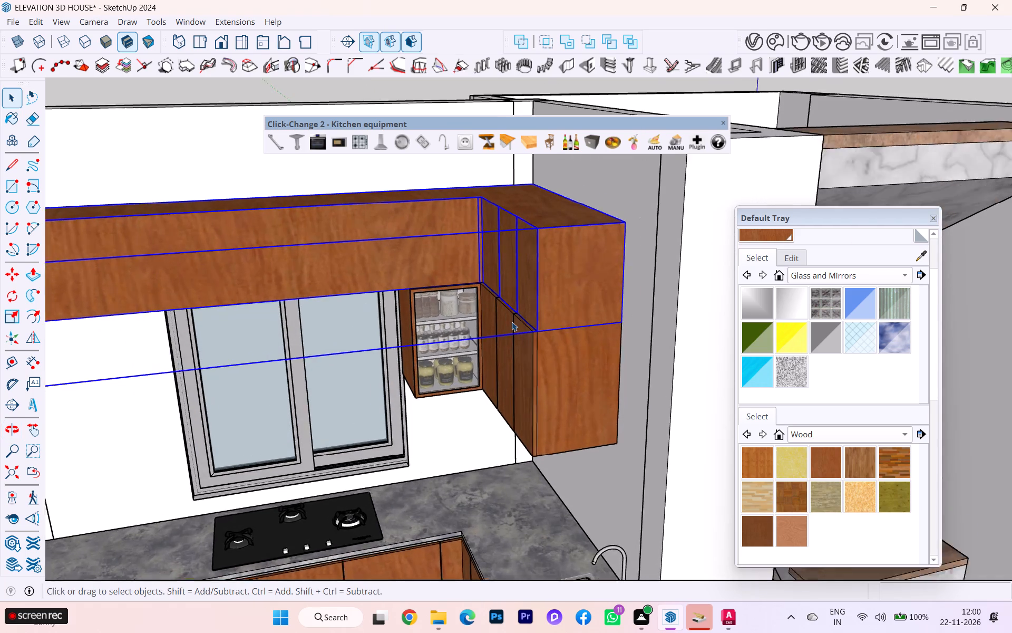
pyautogui.scroll(6, 512, 322)
pyautogui.press('m')
pyautogui.scroll(3, 548, 350)
pyautogui.scroll(-1, 560, 368)
pyautogui.scroll(5, 561, 369)
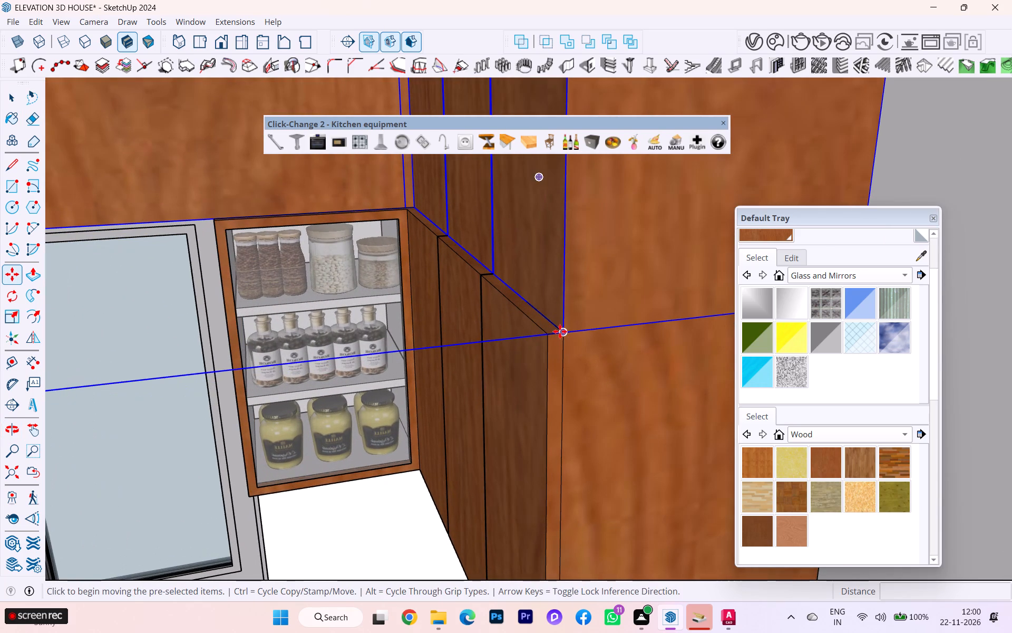
pyautogui.click(560, 331)
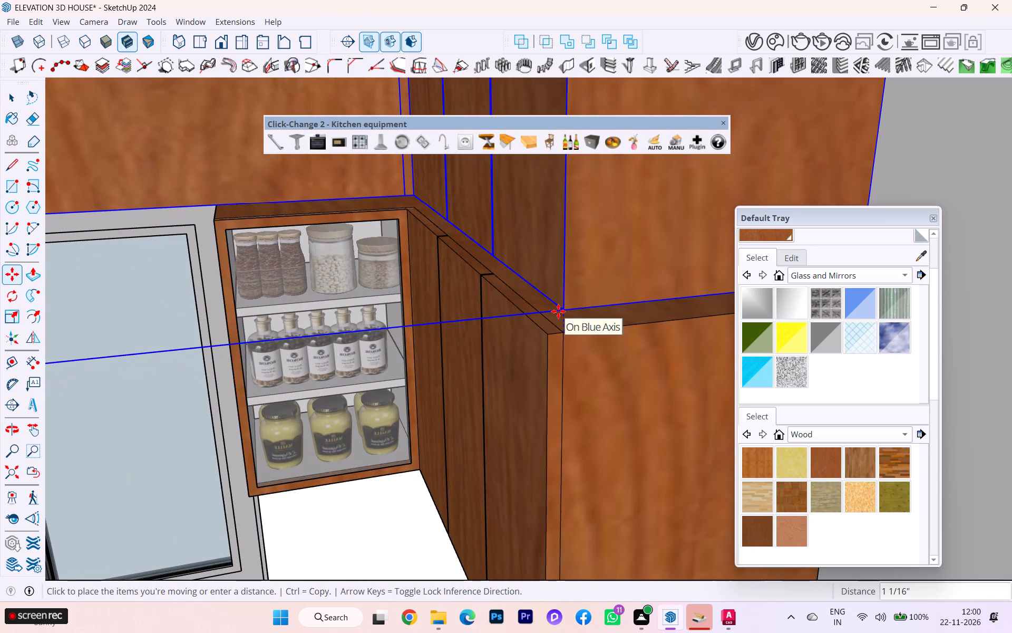
pyautogui.write('4MM')
pyautogui.press('Return')
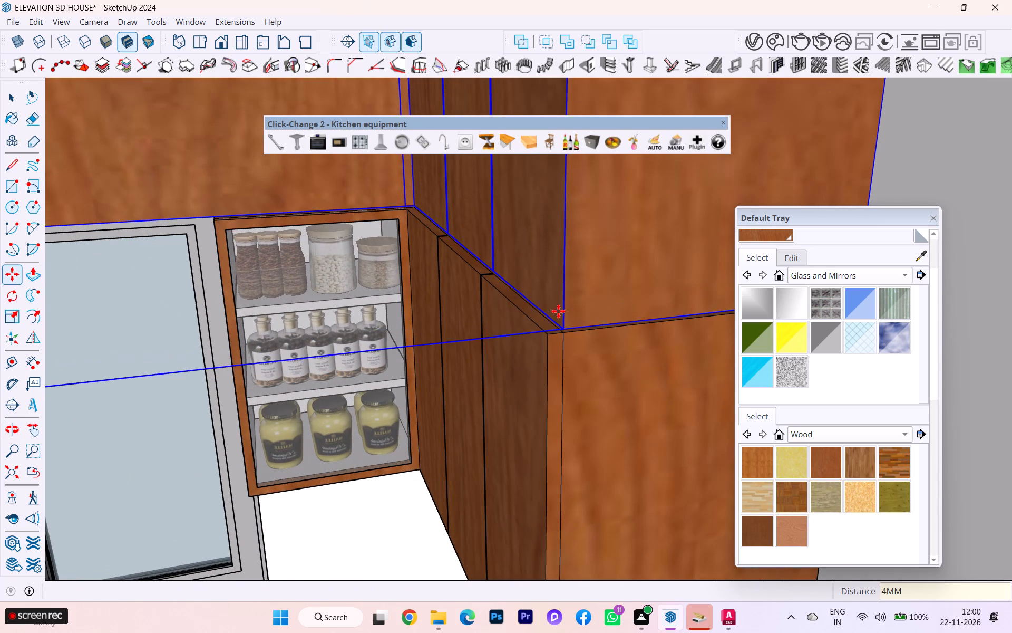
# Delete the plain roofless wall model standing by the section drawing, away from the furnished house.
pyautogui.scroll(-2, 581, 371)
pyautogui.scroll(2, 581, 375)
pyautogui.scroll(-6, 581, 375)
pyautogui.scroll(2, 585, 395)
pyautogui.scroll(-11, 585, 400)
pyautogui.scroll(2, 627, 408)
pyautogui.scroll(-1, 627, 408)
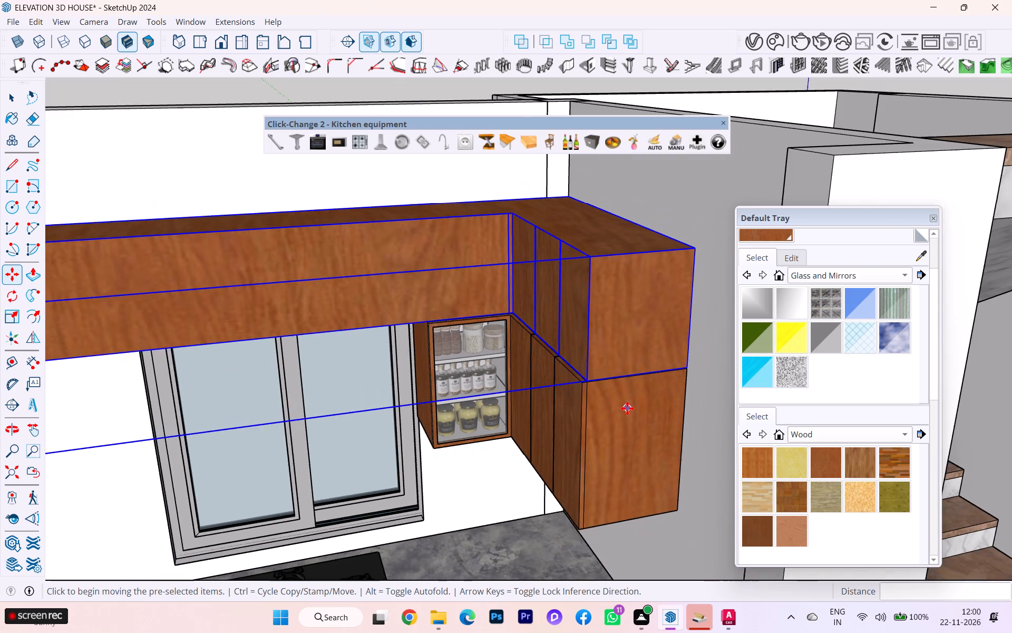
pyautogui.moveTo(627, 406); pyautogui.dragTo(549, 410, button='middle')
pyautogui.scroll(-4, 569, 406)
pyautogui.scroll(-6, 521, 391)
pyautogui.moveTo(482, 390); pyautogui.dragTo(482, 292, button='middle')
pyautogui.scroll(-1, 432, 342)
pyautogui.scroll(4, 432, 342)
pyautogui.scroll(-4, 432, 342)
pyautogui.scroll(-2, 501, 439)
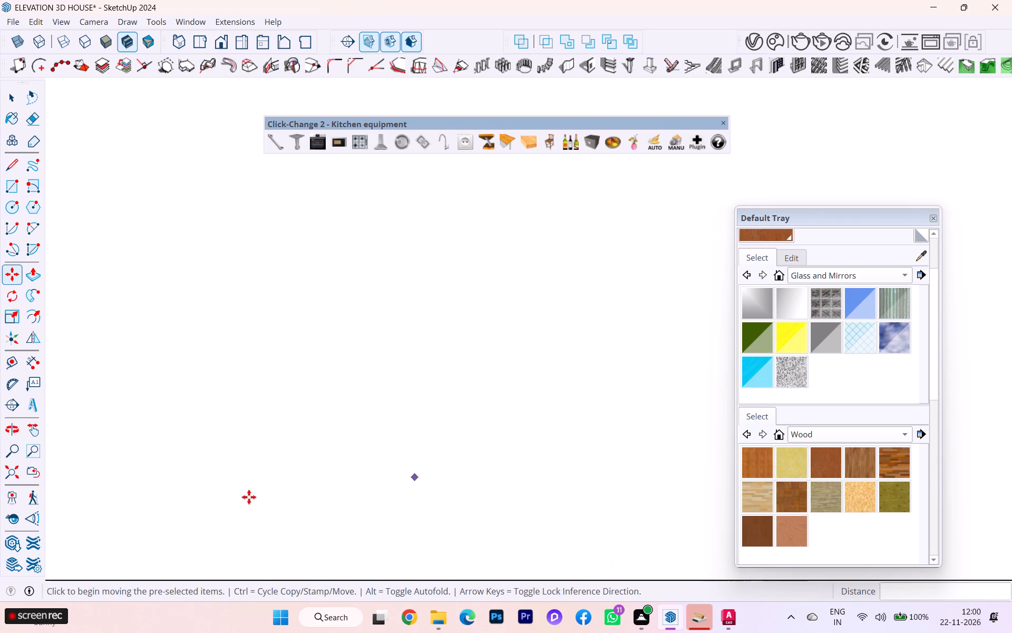
pyautogui.scroll(-3, 0, 503)
pyautogui.click(7, 472)
pyautogui.scroll(-2, 8, 474)
pyautogui.scroll(-6, 254, 427)
pyautogui.moveTo(229, 426); pyautogui.dragTo(217, 471, button='middle')
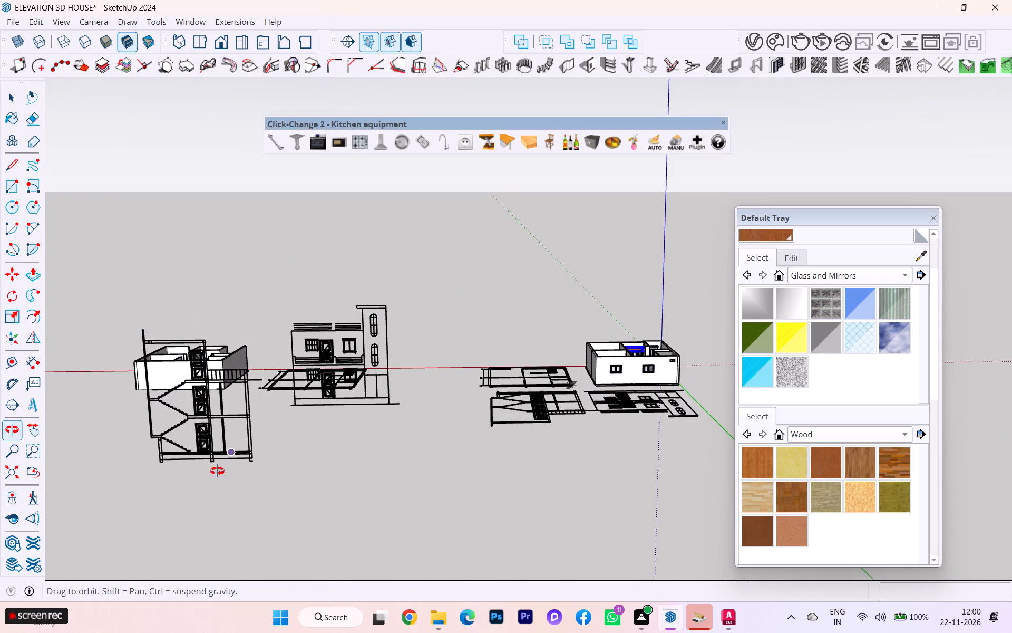
pyautogui.moveTo(217, 471); pyautogui.dragTo(218, 475, button='middle')
pyautogui.click(13, 102)
pyautogui.click(500, 472)
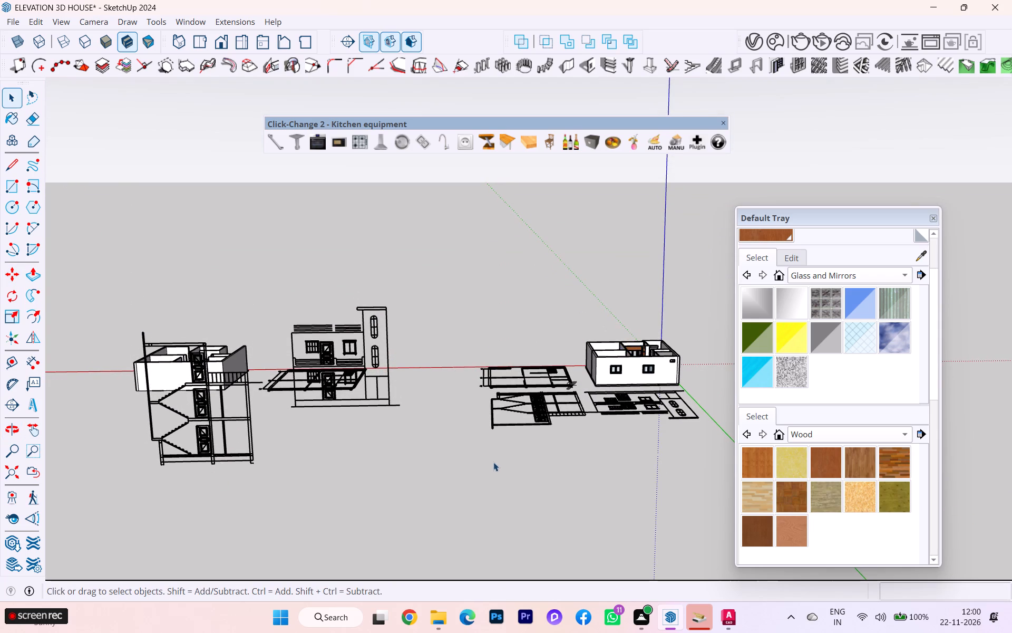
pyautogui.scroll(-2, 511, 457)
pyautogui.moveTo(518, 461); pyautogui.dragTo(523, 552, button='middle')
pyautogui.click(286, 461)
pyautogui.scroll(2, 324, 435)
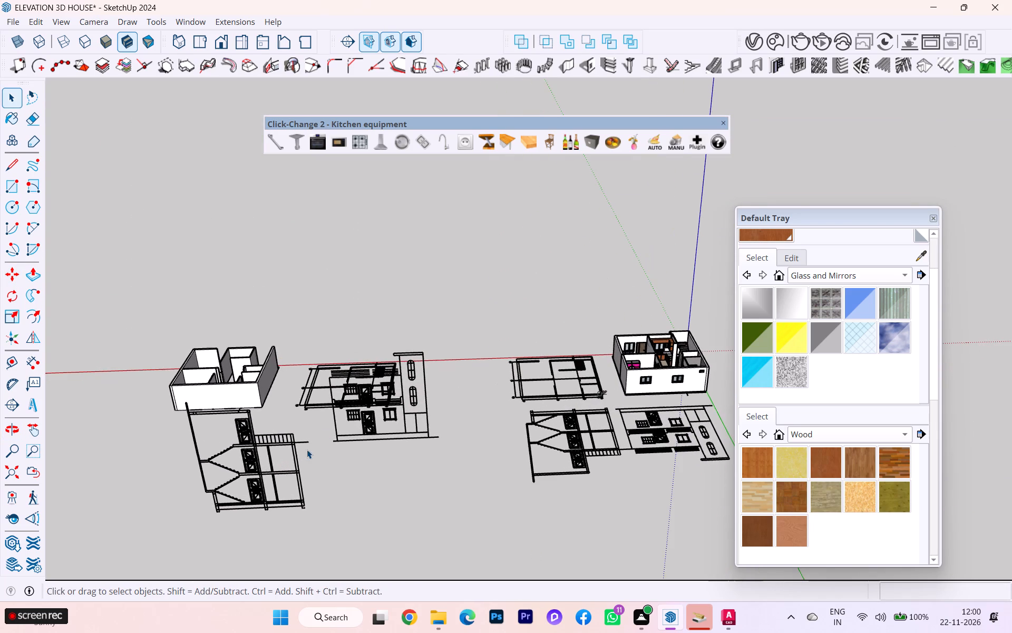
pyautogui.click(274, 469)
pyautogui.click(251, 366)
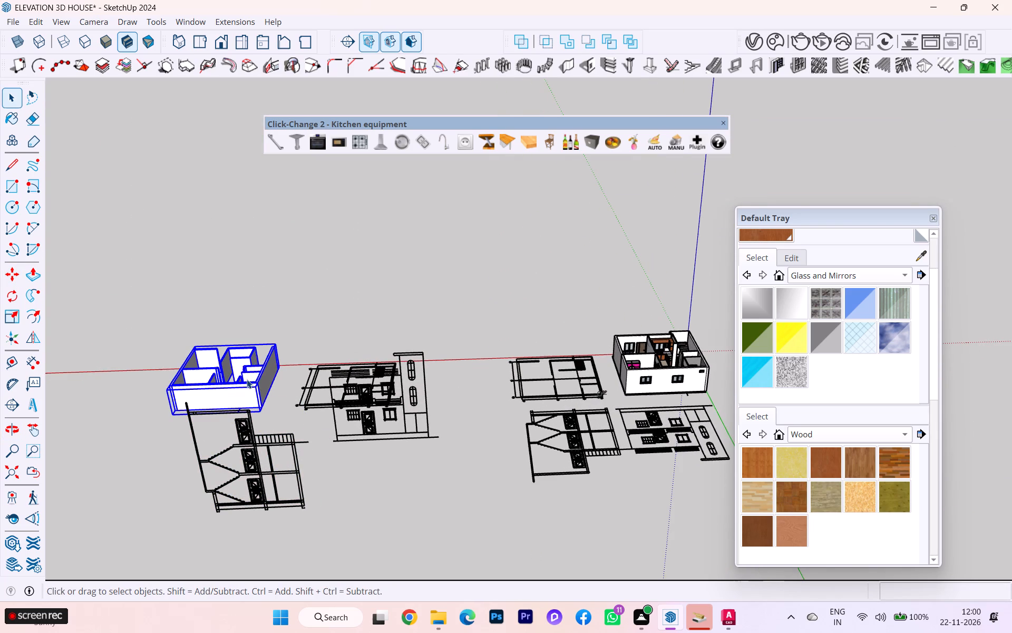
pyautogui.press('Delete')
# Delete the distant copies of the floor plan, front elevation and staircase section, keeping the drawings next to the furnished house.
pyautogui.scroll(2, 260, 399)
pyautogui.scroll(5, 421, 440)
pyautogui.scroll(1, 371, 444)
pyautogui.scroll(-1, 368, 444)
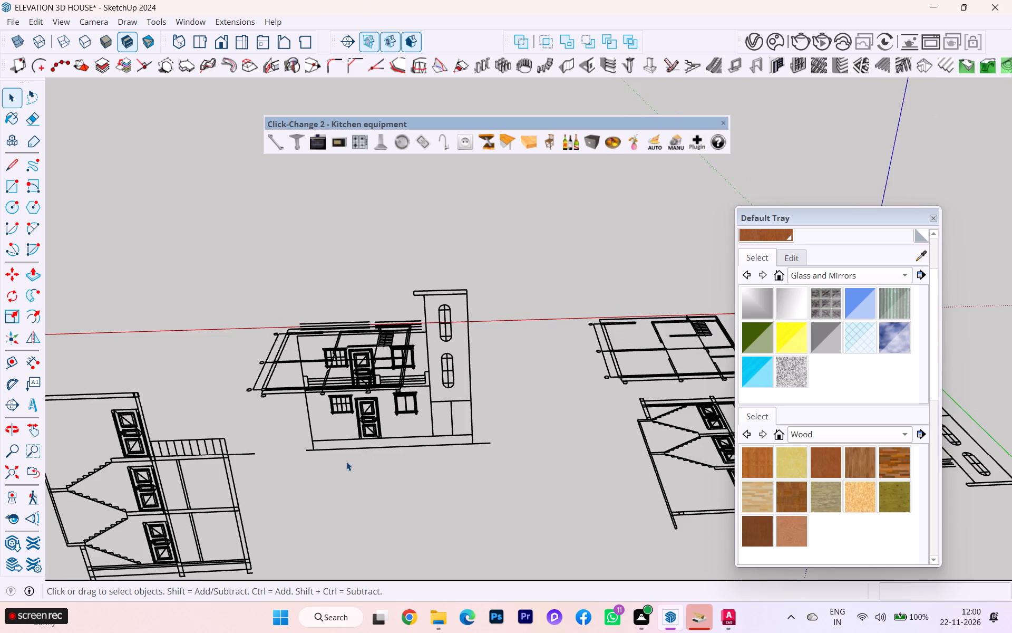
pyautogui.scroll(-1, 341, 462)
pyautogui.scroll(1, 341, 462)
pyautogui.scroll(-1, 340, 462)
pyautogui.scroll(-3, 210, 493)
pyautogui.scroll(-2, 424, 486)
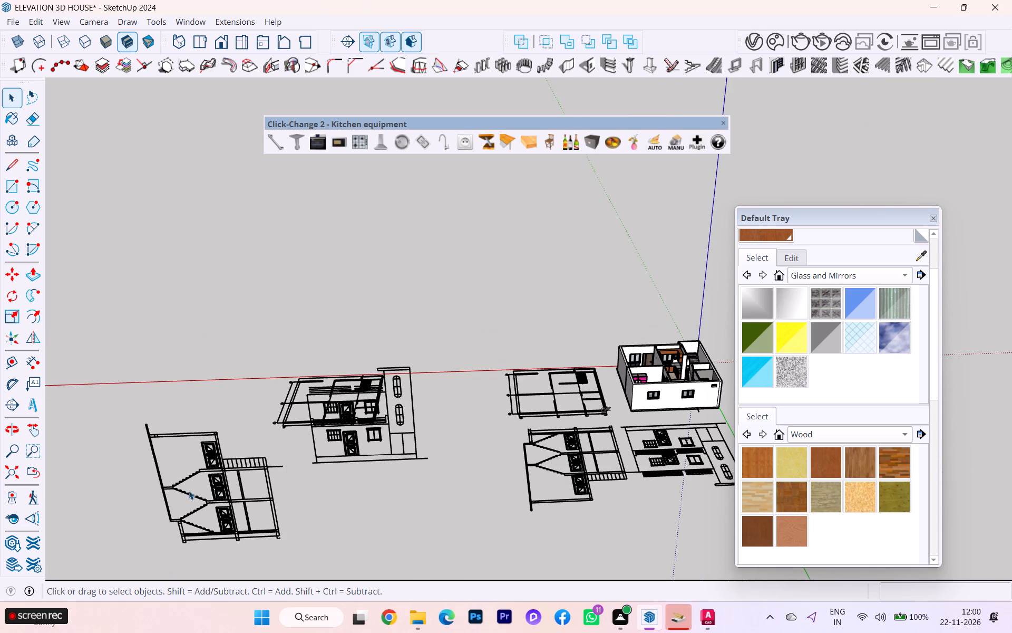
pyautogui.click(188, 491)
pyautogui.moveTo(239, 289); pyautogui.dragTo(421, 555)
pyautogui.press('Delete')
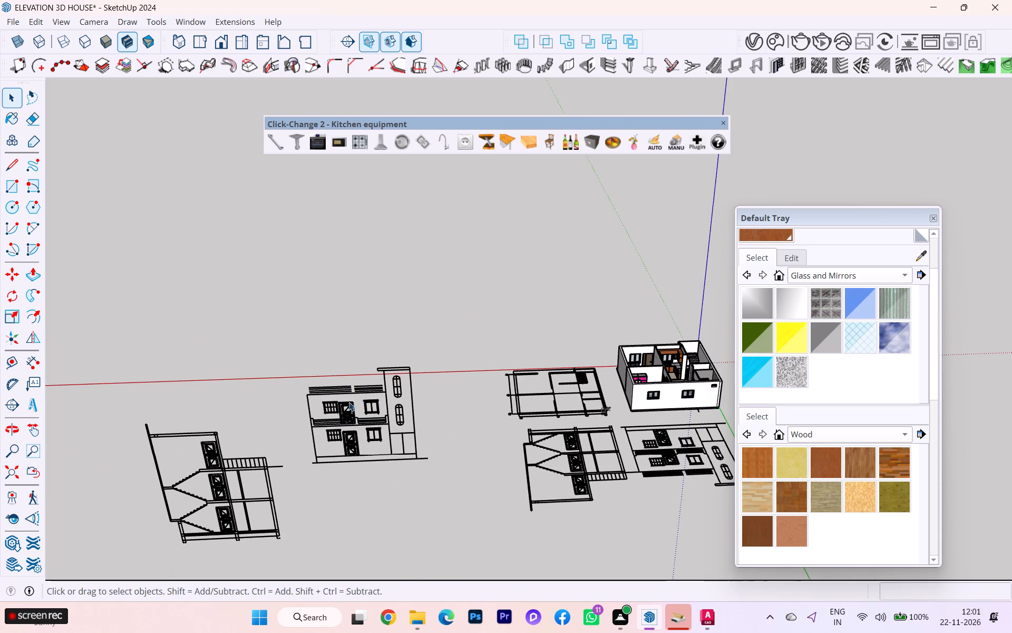
pyautogui.moveTo(290, 333); pyautogui.dragTo(485, 598)
pyautogui.press('Delete')
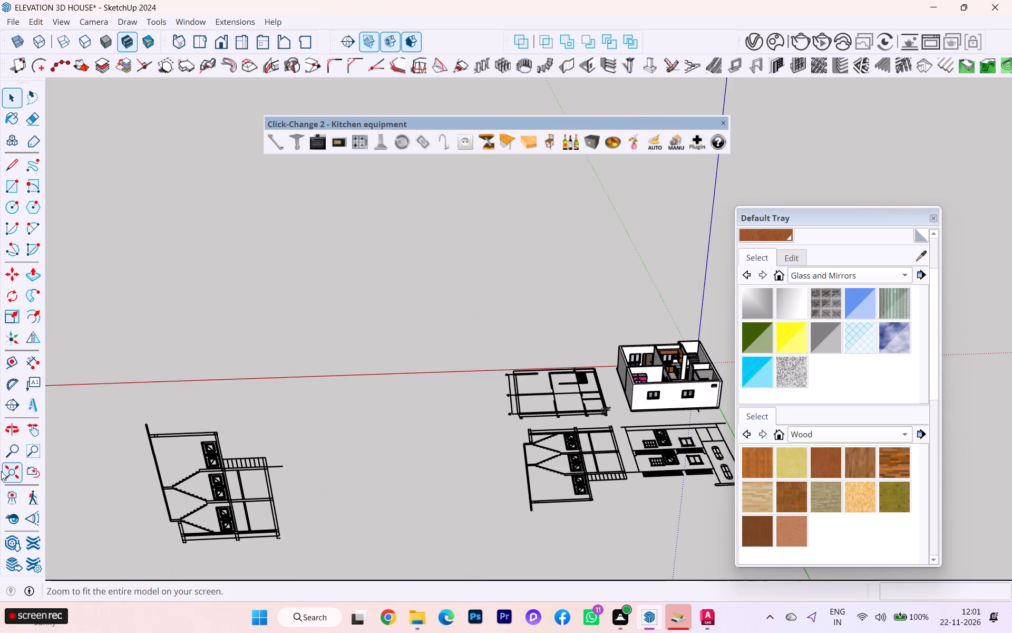
pyautogui.moveTo(111, 370); pyautogui.dragTo(364, 599)
pyautogui.press('Delete')
pyautogui.scroll(-3, 268, 522)
pyautogui.scroll(1, 260, 522)
pyautogui.scroll(-1, 260, 522)
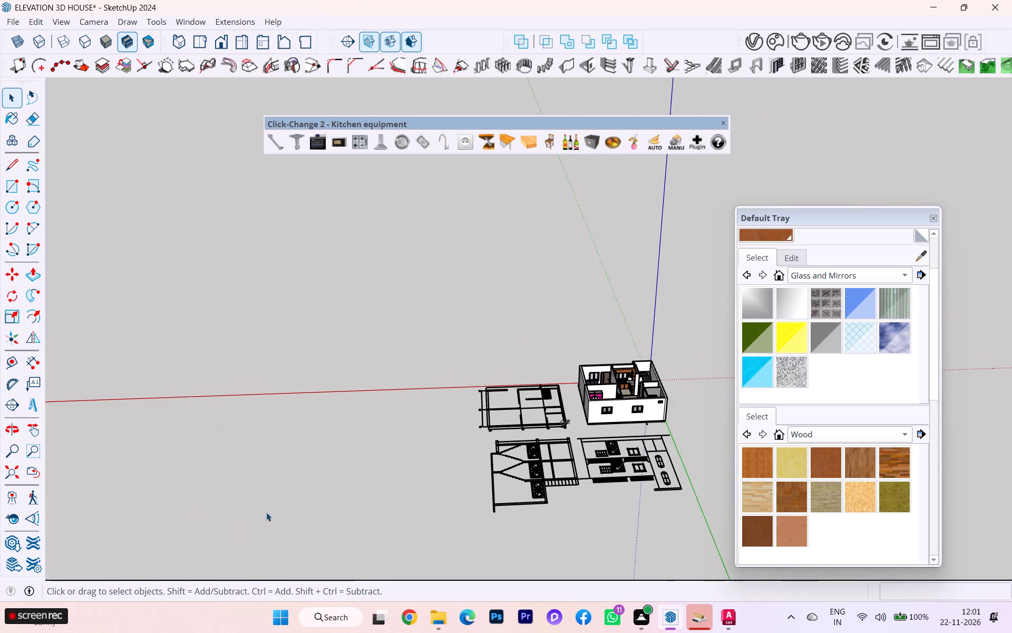
pyautogui.moveTo(112, 449); pyautogui.dragTo(235, 574)
pyautogui.press('Delete')
# Examine the furnished house's kitchen, from the open-top overview down to the window and upper cabinet tier.
pyautogui.scroll(-3, 276, 543)
pyautogui.scroll(5, 567, 430)
pyautogui.scroll(3, 632, 406)
pyautogui.scroll(-3, 633, 406)
pyautogui.scroll(2, 633, 406)
pyautogui.moveTo(588, 452); pyautogui.dragTo(516, 409, button='middle')
pyautogui.scroll(8, 512, 411)
pyautogui.scroll(-1, 547, 434)
pyautogui.scroll(7, 547, 439)
pyautogui.scroll(-3, 547, 439)
pyautogui.scroll(1, 547, 439)
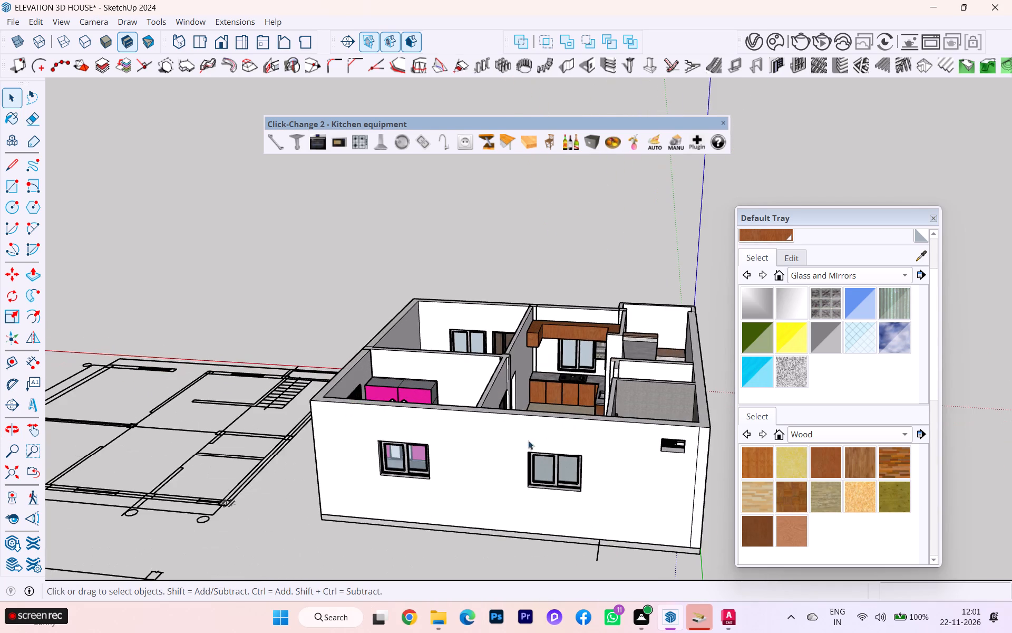
pyautogui.moveTo(473, 457); pyautogui.dragTo(493, 618, button='middle')
pyautogui.scroll(4, 595, 427)
pyautogui.scroll(6, 598, 323)
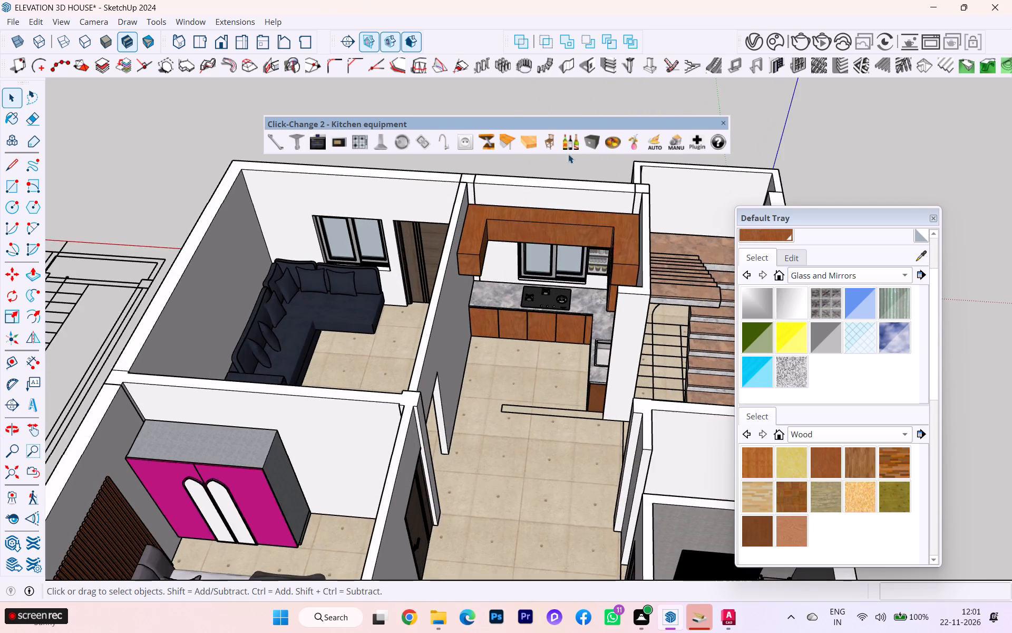
pyautogui.scroll(6, 568, 154)
pyautogui.scroll(-2, 531, 252)
pyautogui.scroll(4, 531, 252)
pyautogui.moveTo(533, 238); pyautogui.dragTo(519, 143, button='middle')
pyautogui.scroll(4, 573, 248)
pyautogui.moveTo(587, 247); pyautogui.dragTo(587, 246, button='middle')
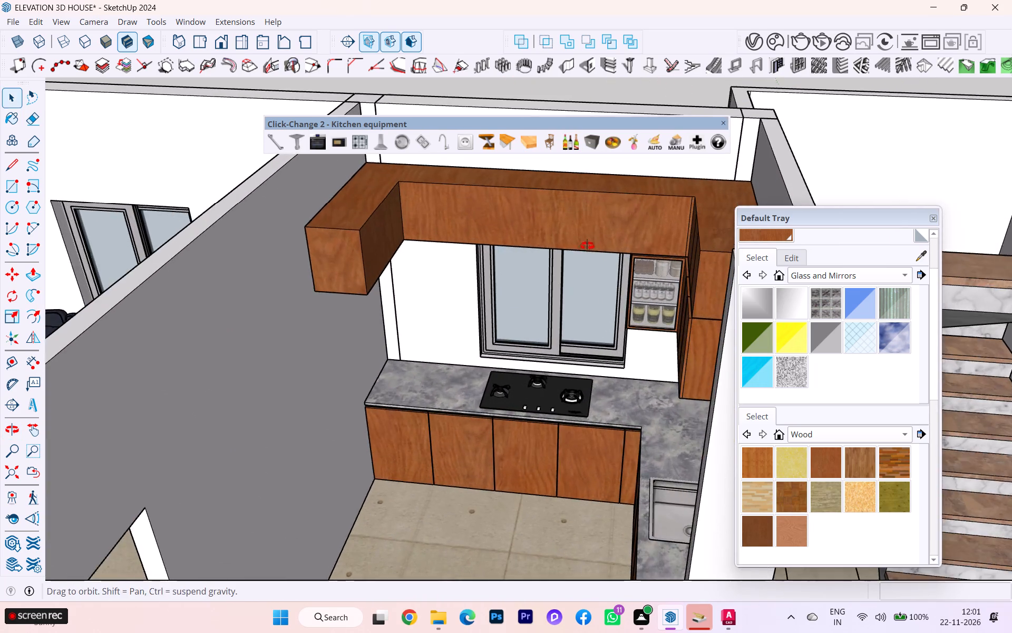
pyautogui.moveTo(587, 246); pyautogui.dragTo(609, 149, button='middle')
pyautogui.scroll(-1, 643, 264)
pyautogui.scroll(2, 643, 264)
pyautogui.scroll(-1, 643, 264)
pyautogui.moveTo(640, 260); pyautogui.dragTo(631, 170, button='middle')
pyautogui.scroll(3, 602, 274)
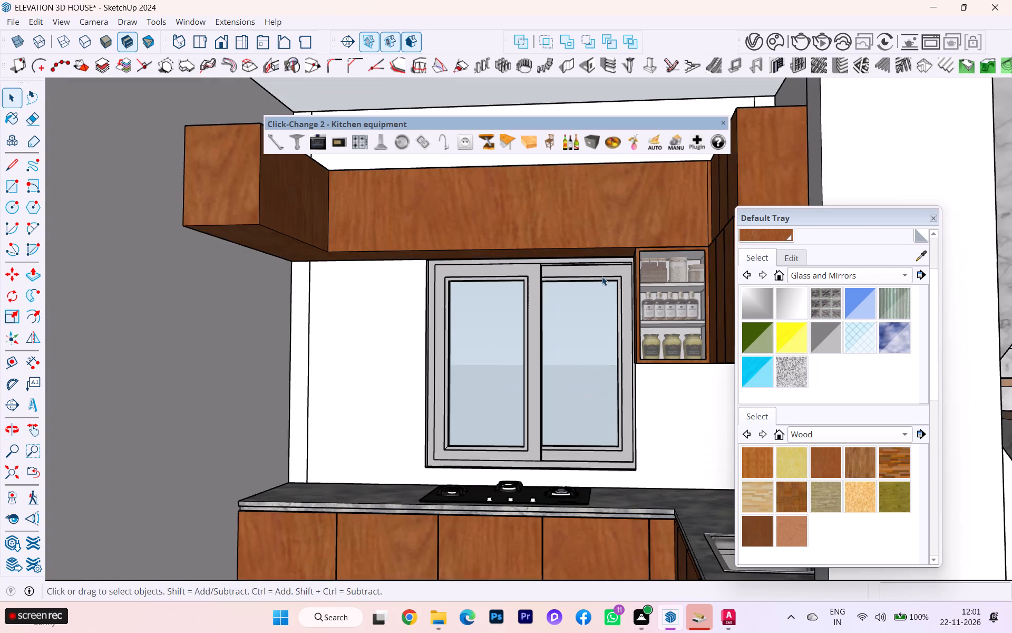
# Examine how the underside of the upper cabinet tier meets the window frame and the glass spice cabinet.
pyautogui.click(557, 237)
pyautogui.moveTo(561, 251); pyautogui.dragTo(562, 260, button='middle')
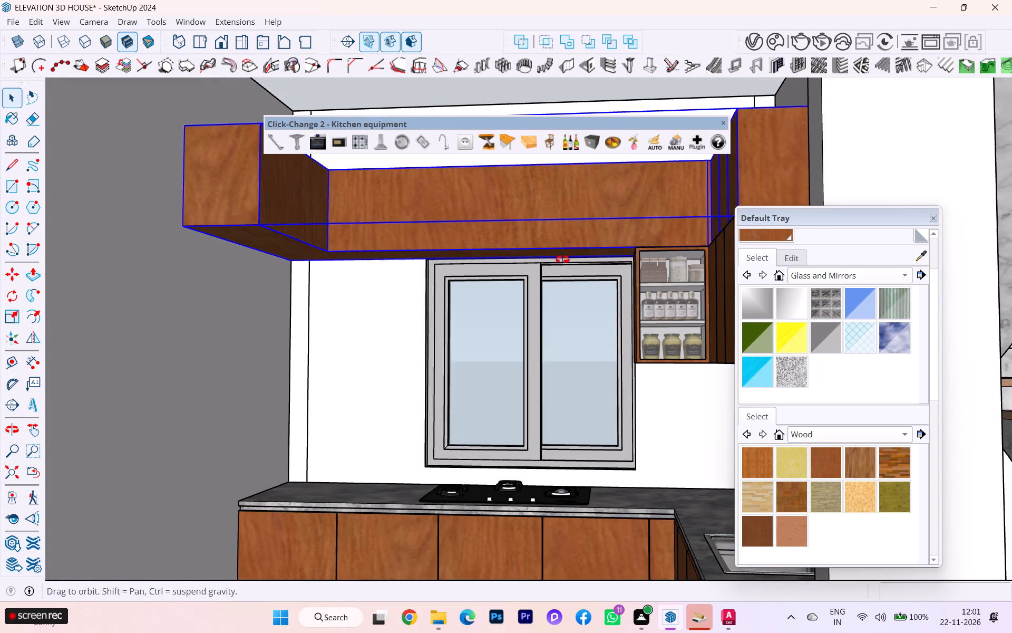
pyautogui.moveTo(562, 260); pyautogui.dragTo(566, 271, button='middle')
pyautogui.scroll(4, 566, 261)
pyautogui.moveTo(566, 247); pyautogui.dragTo(583, 184, button='middle')
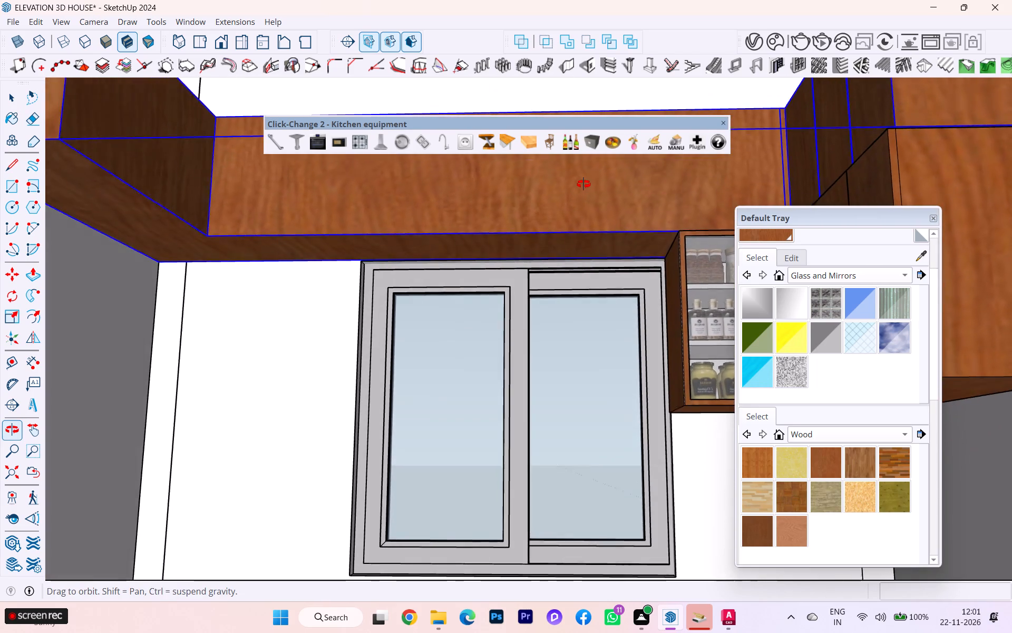
pyautogui.moveTo(583, 184); pyautogui.dragTo(598, 160, button='middle')
pyautogui.scroll(2, 583, 244)
pyautogui.moveTo(531, 286); pyautogui.dragTo(531, 299, button='middle')
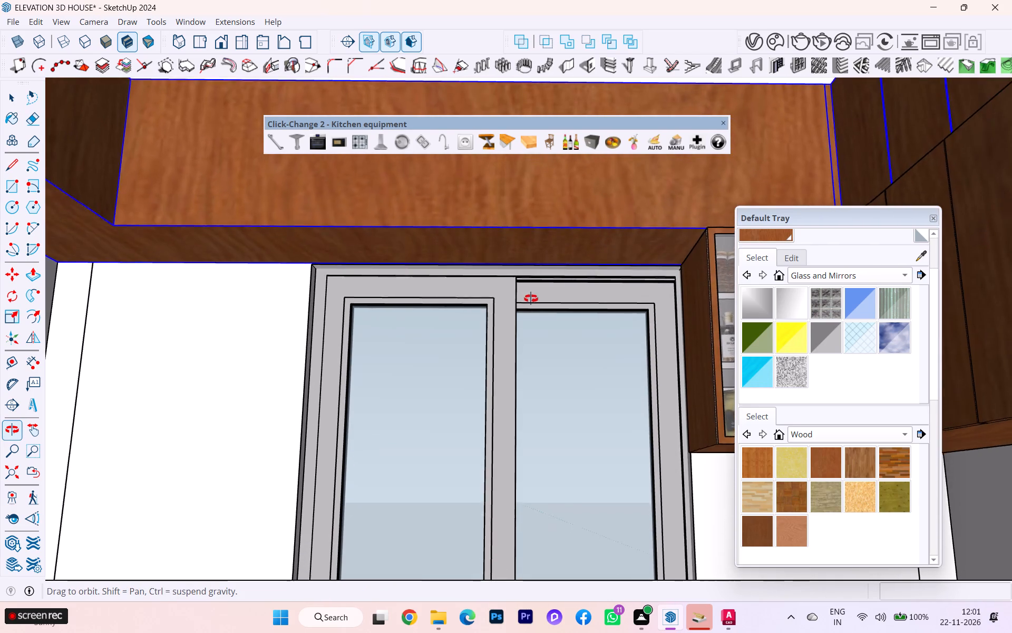
pyautogui.moveTo(531, 299); pyautogui.dragTo(550, 285, button='middle')
pyautogui.scroll(8, 352, 291)
pyautogui.scroll(-1, 349, 265)
pyautogui.scroll(3, 349, 265)
pyautogui.scroll(-4, 368, 268)
pyautogui.scroll(1, 373, 272)
pyautogui.scroll(-2, 374, 272)
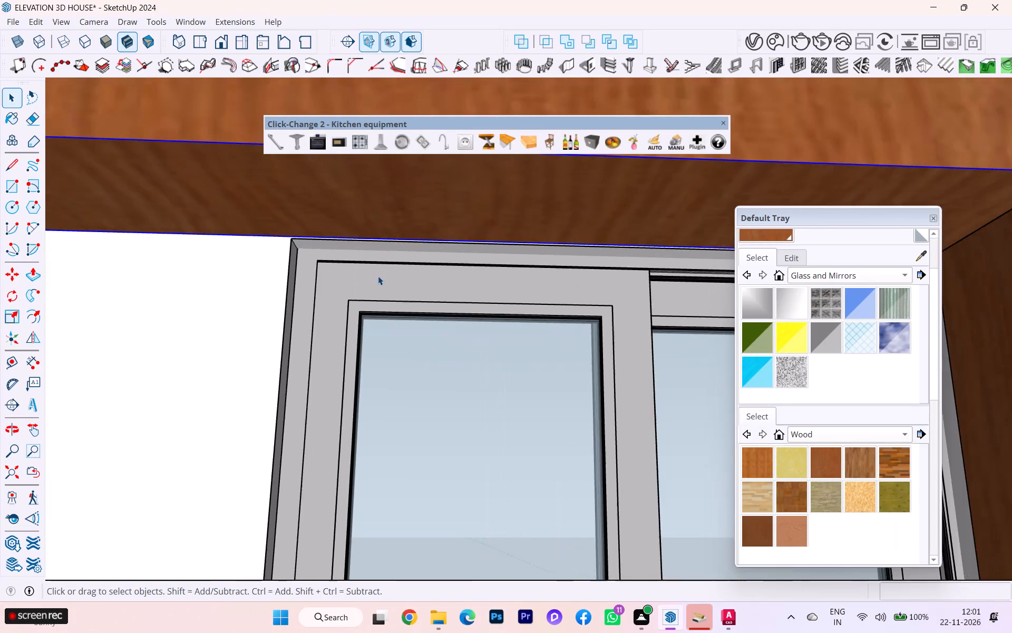
pyautogui.scroll(-3, 378, 276)
pyautogui.scroll(2, 398, 285)
pyautogui.scroll(-2, 404, 287)
pyautogui.scroll(1, 440, 306)
pyautogui.scroll(-7, 441, 306)
pyautogui.scroll(6, 443, 310)
pyautogui.scroll(-4, 443, 311)
pyautogui.moveTo(449, 320); pyautogui.dragTo(459, 409, button='middle')
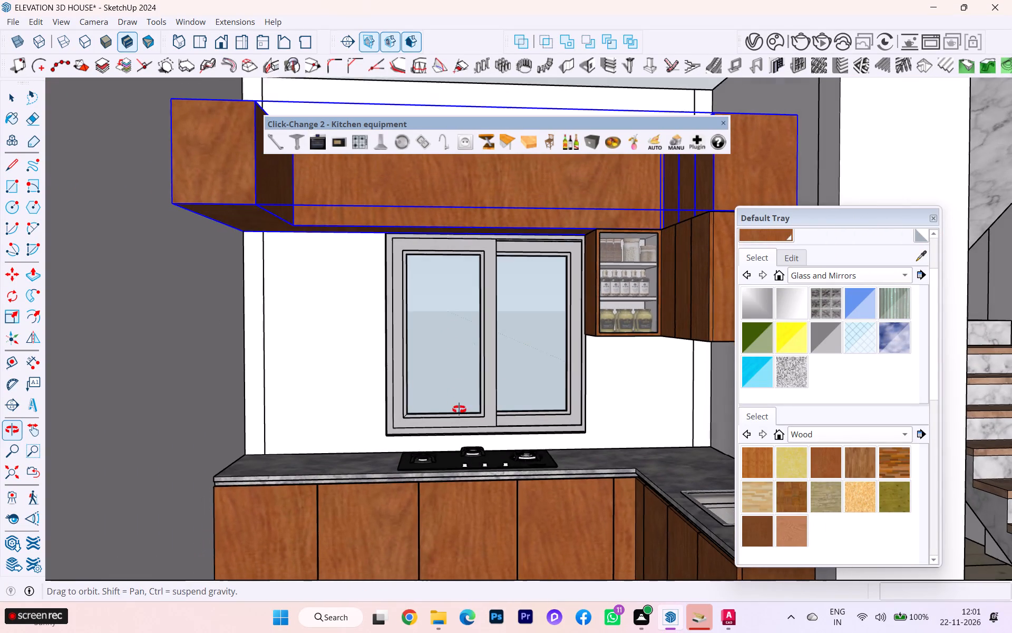
pyautogui.moveTo(459, 409); pyautogui.dragTo(459, 410, button='middle')
pyautogui.scroll(-2, 471, 409)
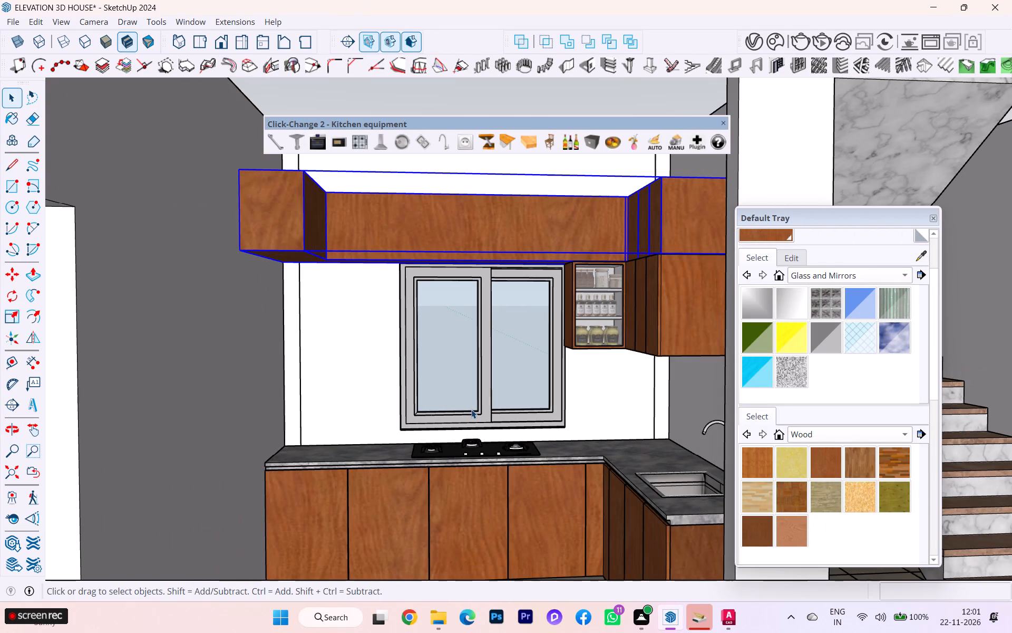
pyautogui.scroll(-2, 471, 409)
# Pull the upper cabinet tier's top face up freehand, then push it back down by 1'.
pyautogui.moveTo(479, 436); pyautogui.dragTo(485, 495, button='middle')
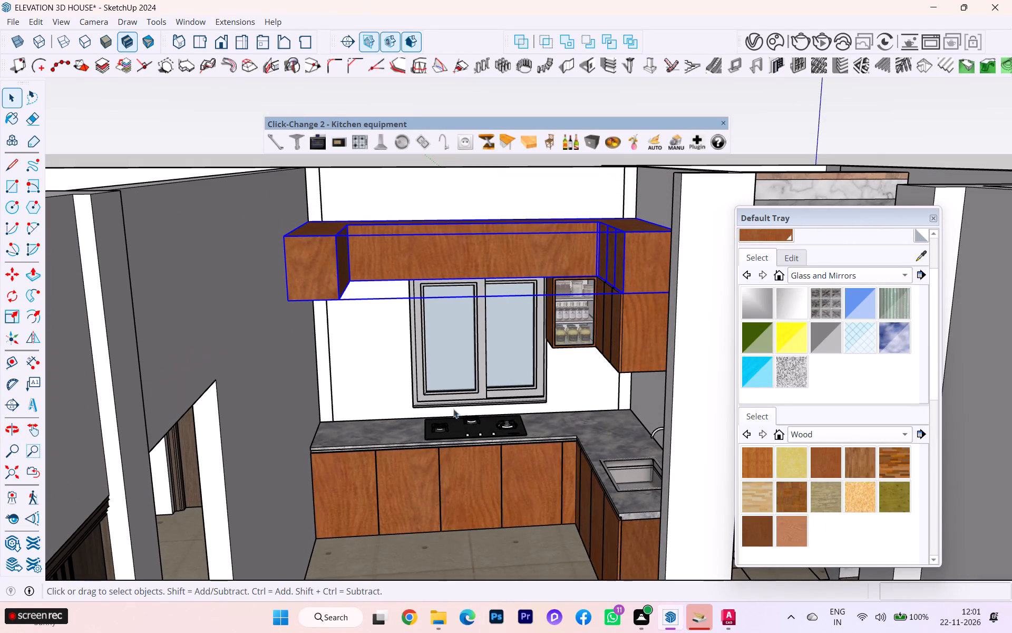
pyautogui.scroll(1, 605, 311)
pyautogui.scroll(-2, 608, 304)
pyautogui.moveTo(608, 315); pyautogui.dragTo(609, 387, button='middle')
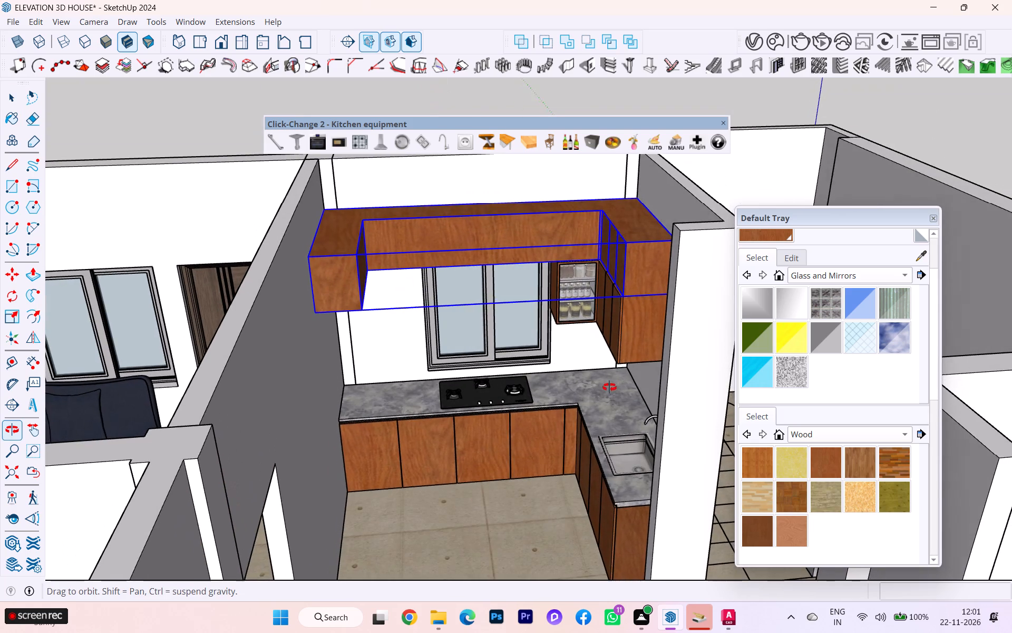
pyautogui.moveTo(609, 387); pyautogui.dragTo(609, 386, button='middle')
pyautogui.scroll(3, 635, 256)
pyautogui.scroll(-1, 597, 263)
pyautogui.moveTo(383, 261); pyautogui.dragTo(286, 244, button='middle')
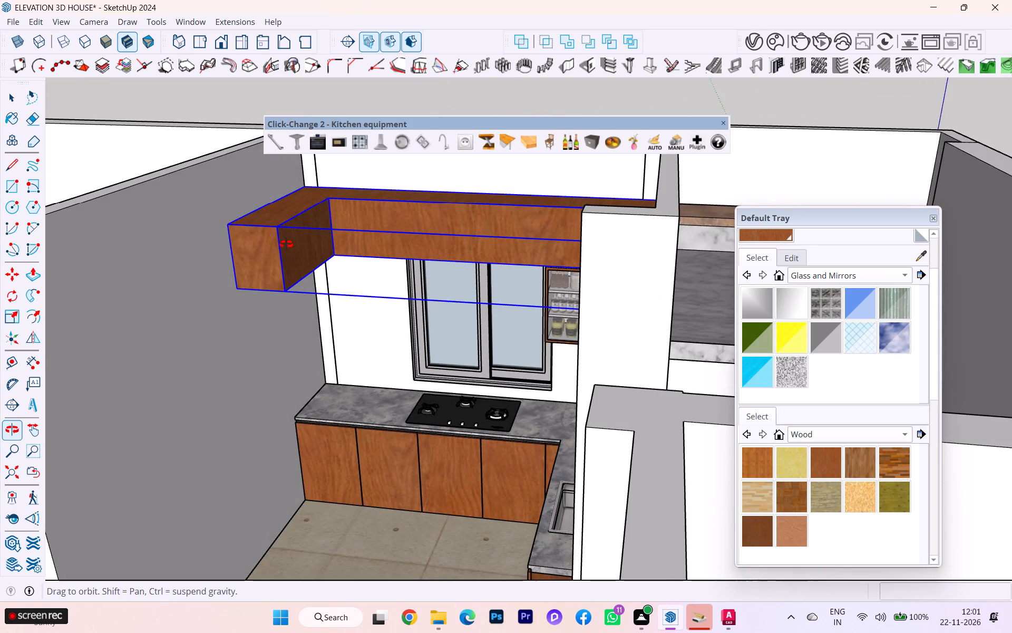
pyautogui.moveTo(286, 244); pyautogui.dragTo(424, 347, button='middle')
pyautogui.tripleClick(266, 287)
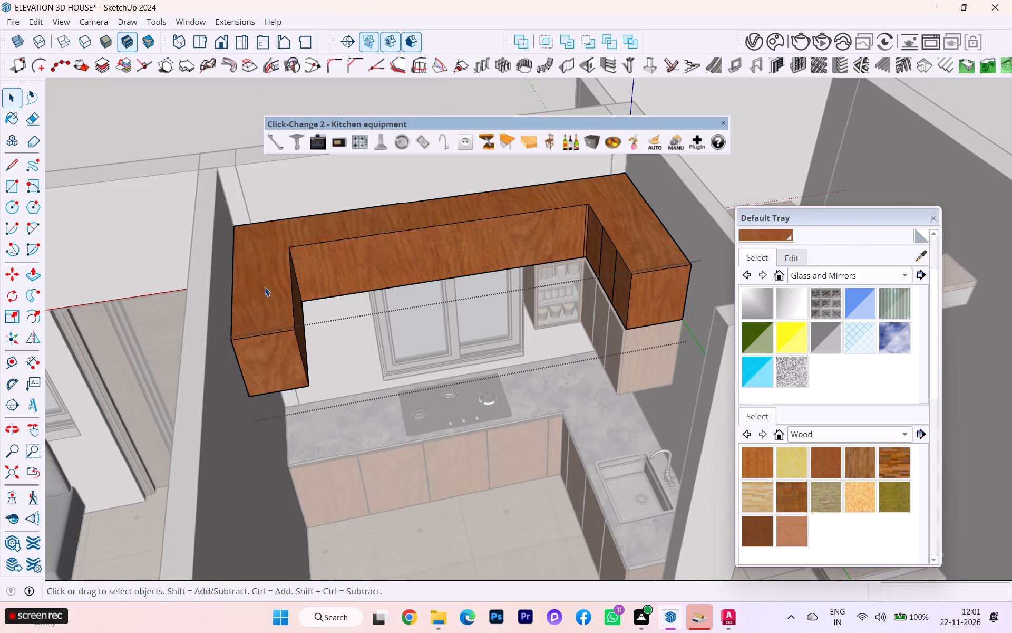
pyautogui.click(265, 287)
pyautogui.press('p')
pyautogui.click(261, 286)
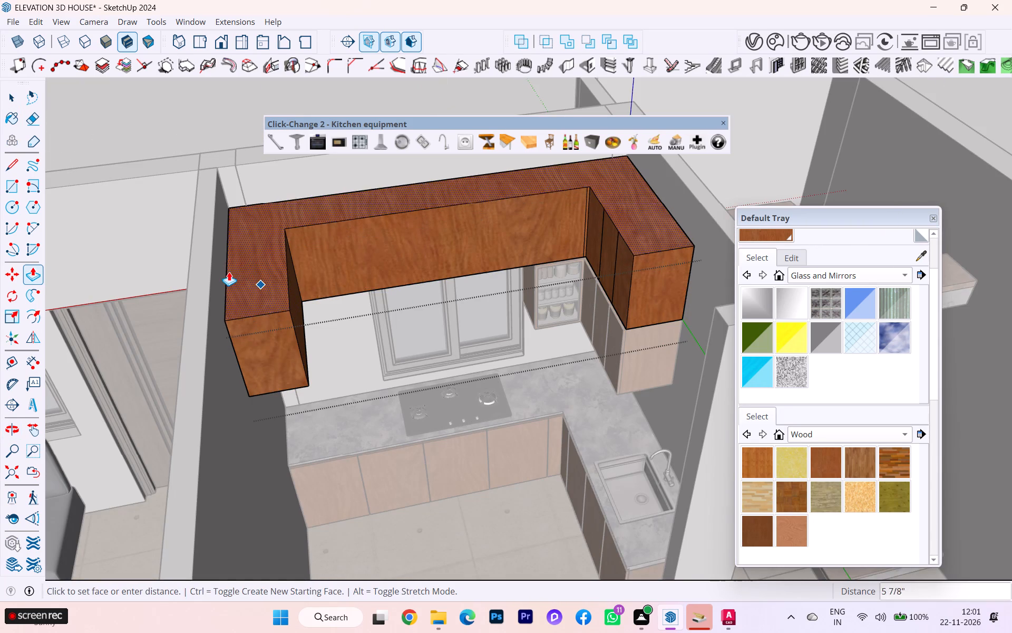
pyautogui.click(212, 273)
pyautogui.click(236, 257)
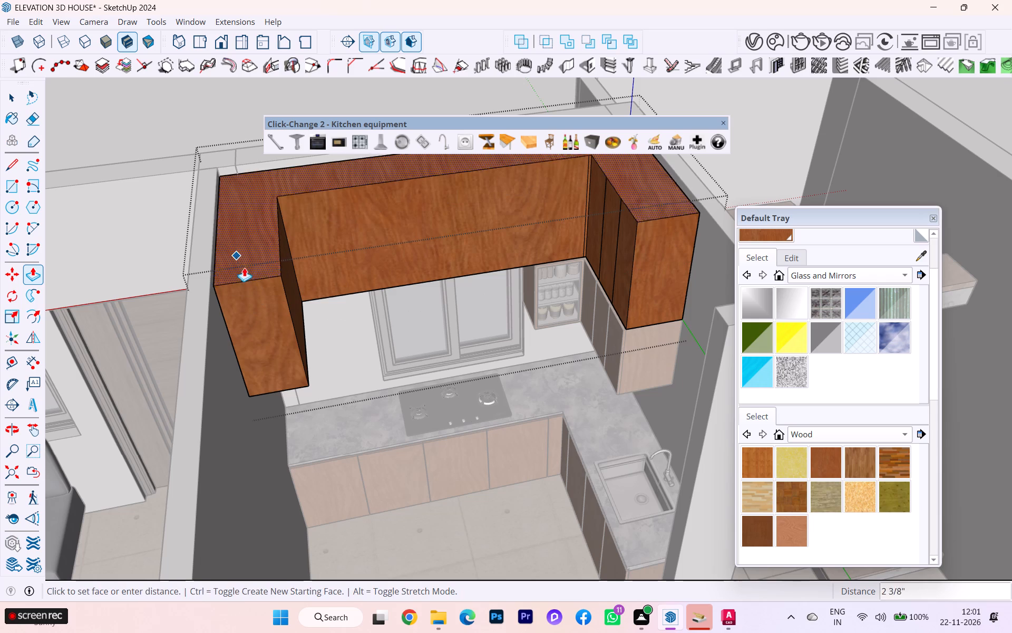
pyautogui.write("1'")
pyautogui.press('Return')
# Raise the upper cabinet tier's top face a further 2" and finish editing the tier.
pyautogui.scroll(-1, 342, 358)
pyautogui.moveTo(342, 358); pyautogui.dragTo(248, 219, button='middle')
pyautogui.scroll(2, 285, 224)
pyautogui.scroll(-3, 292, 223)
pyautogui.scroll(3, 293, 222)
pyautogui.scroll(1, 504, 264)
pyautogui.scroll(-1, 505, 265)
pyautogui.scroll(1, 509, 266)
pyautogui.scroll(-1, 520, 267)
pyautogui.moveTo(520, 267); pyautogui.dragTo(507, 271, button='middle')
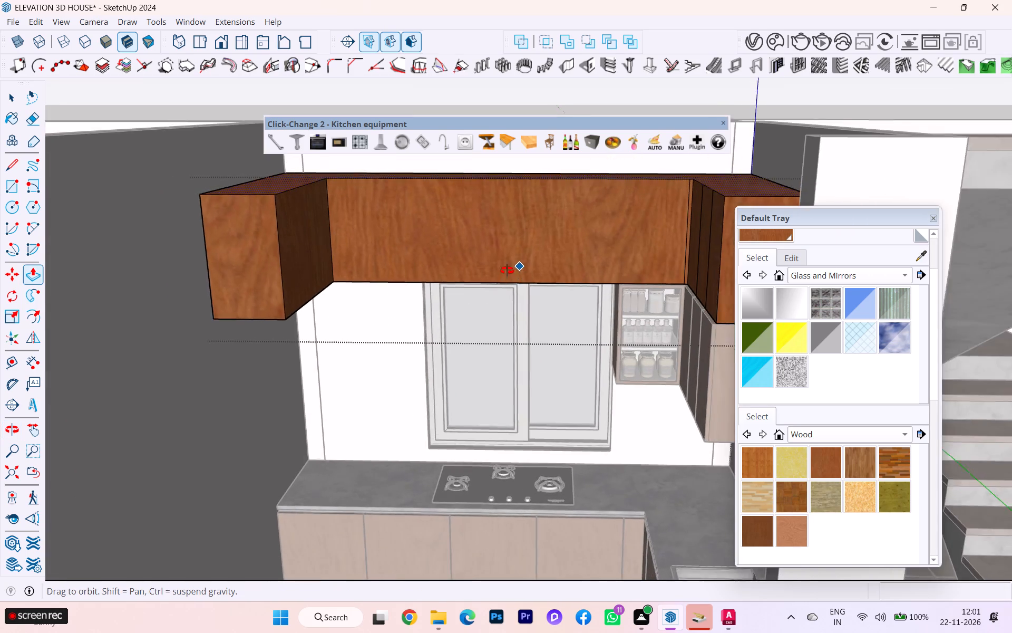
pyautogui.moveTo(507, 271); pyautogui.dragTo(623, 343, button='middle')
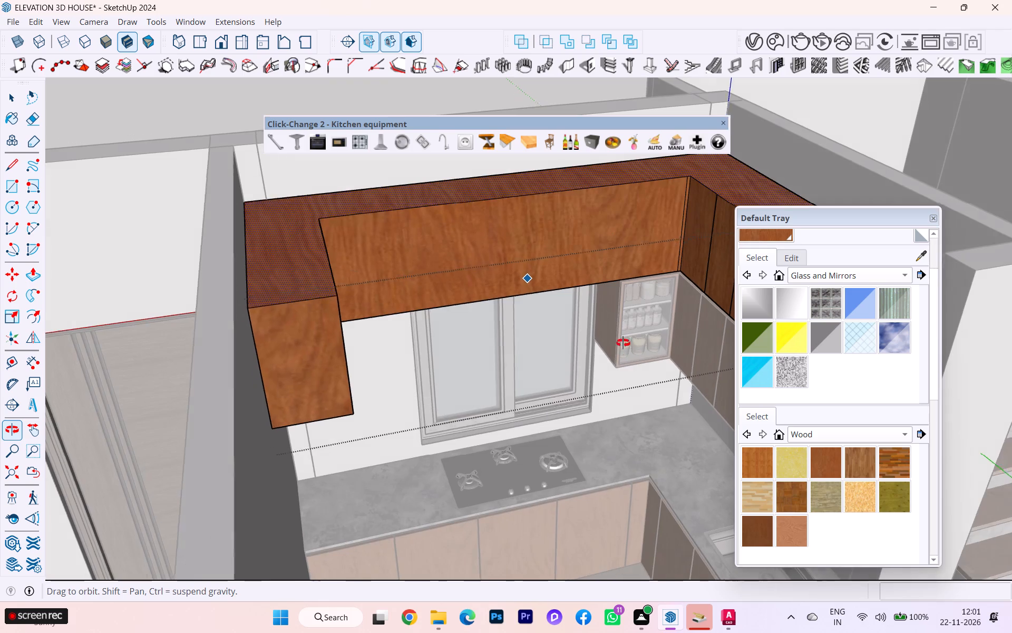
pyautogui.moveTo(623, 343); pyautogui.dragTo(589, 282, button='middle')
pyautogui.scroll(-3, 565, 299)
pyautogui.scroll(2, 392, 242)
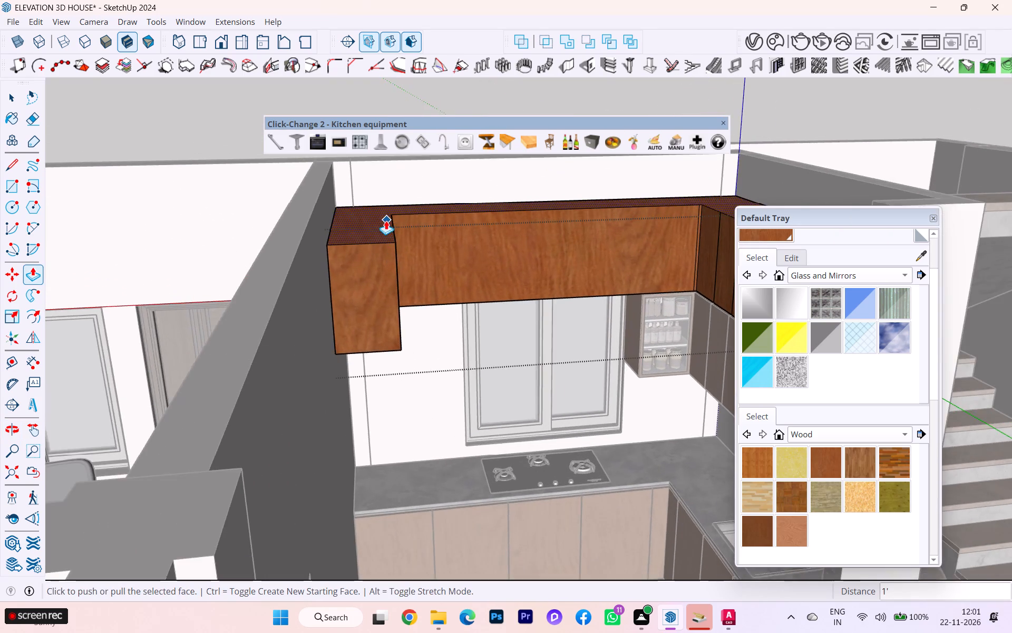
pyautogui.scroll(4, 386, 220)
pyautogui.moveTo(401, 233); pyautogui.dragTo(384, 206, button='middle')
pyautogui.scroll(-4, 404, 242)
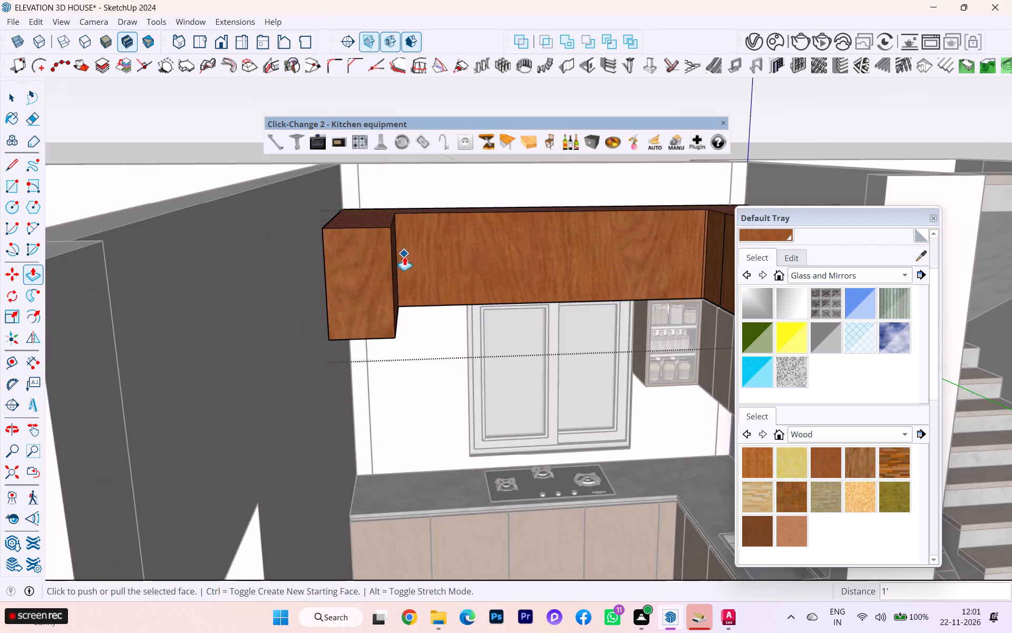
pyautogui.scroll(-4, 404, 264)
pyautogui.scroll(1, 362, 224)
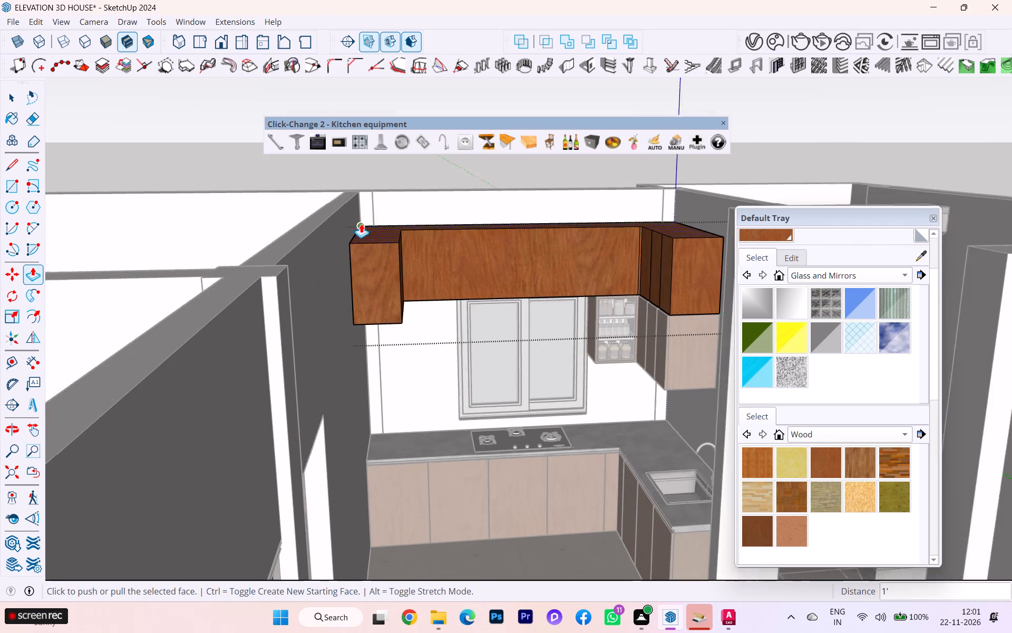
pyautogui.scroll(1, 361, 224)
pyautogui.click(358, 232)
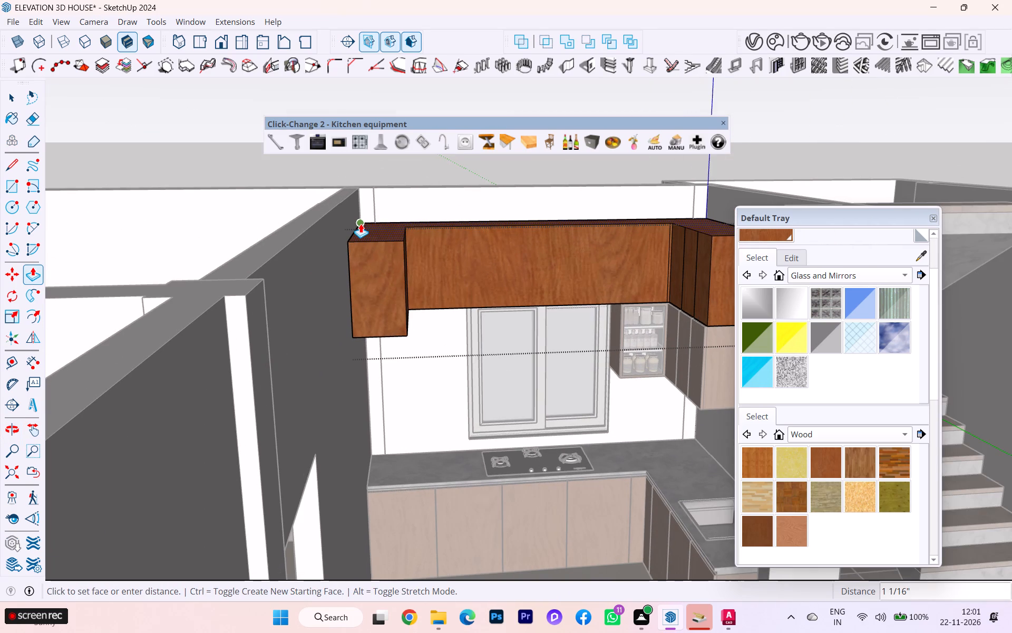
pyautogui.press('2')
pyautogui.press('Return')
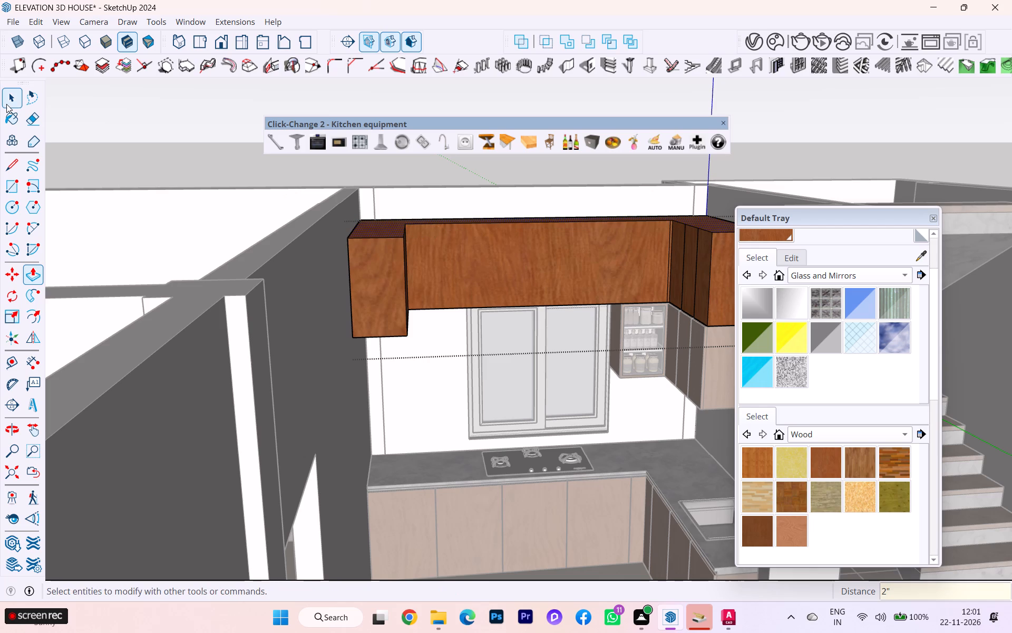
pyautogui.click(6, 104)
pyautogui.click(174, 106)
# Examine the joints and door lines between the upper tier and the lower wall cabinets around the glass spice cabinet corner.
pyautogui.moveTo(493, 253); pyautogui.dragTo(462, 196, button='middle')
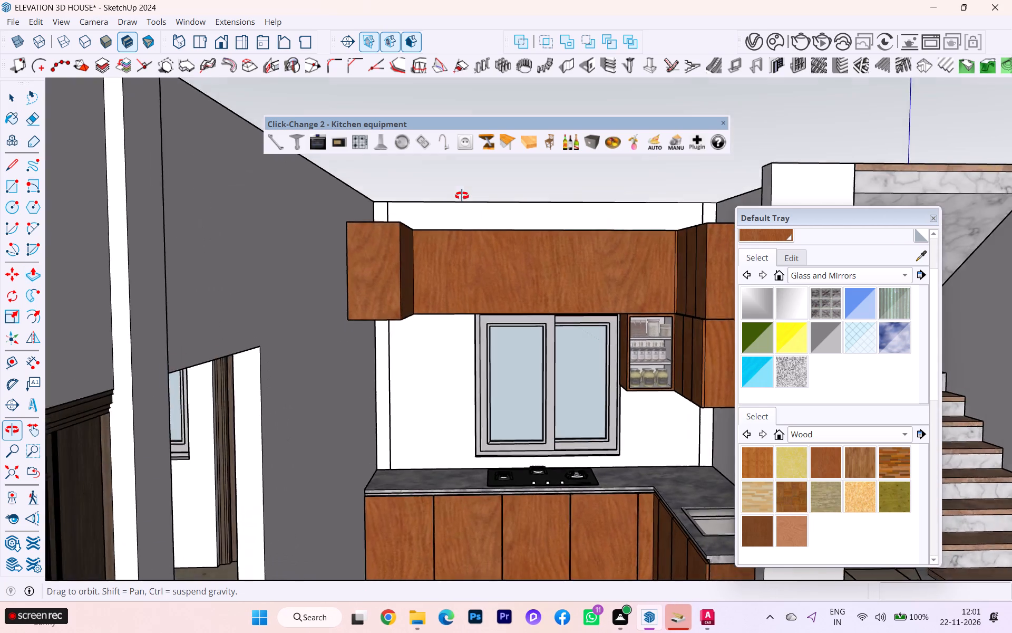
pyautogui.moveTo(462, 196); pyautogui.dragTo(478, 204, button='middle')
pyautogui.scroll(6, 721, 312)
pyautogui.scroll(-1, 674, 314)
pyautogui.scroll(1, 674, 314)
pyautogui.moveTo(670, 315); pyautogui.dragTo(772, 331, button='middle')
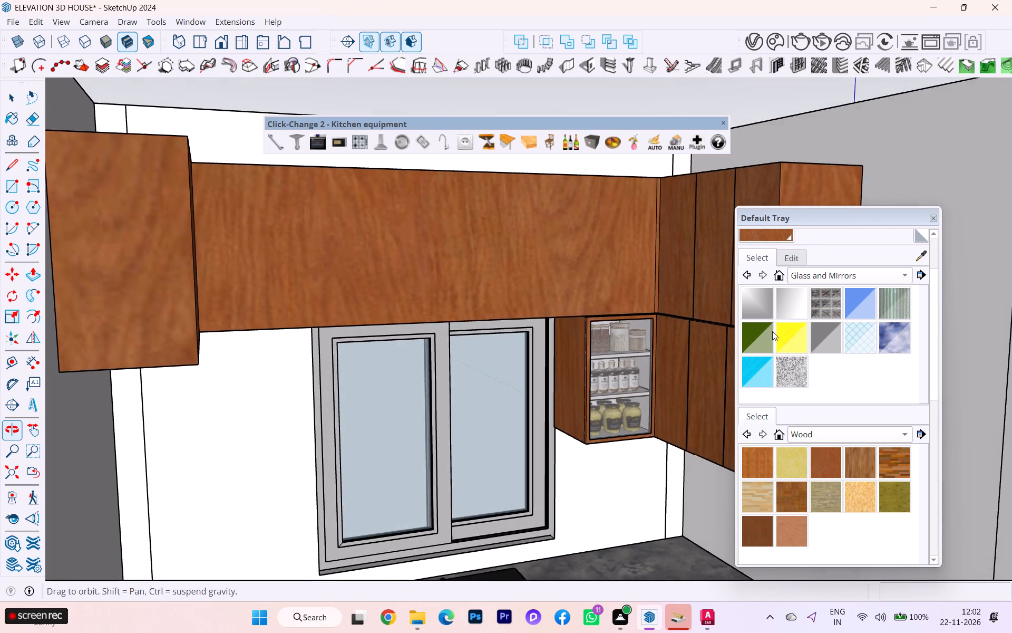
pyautogui.scroll(1, 686, 331)
pyautogui.scroll(-3, 526, 302)
pyautogui.moveTo(507, 302); pyautogui.dragTo(688, 420, button='middle')
pyautogui.scroll(5, 688, 420)
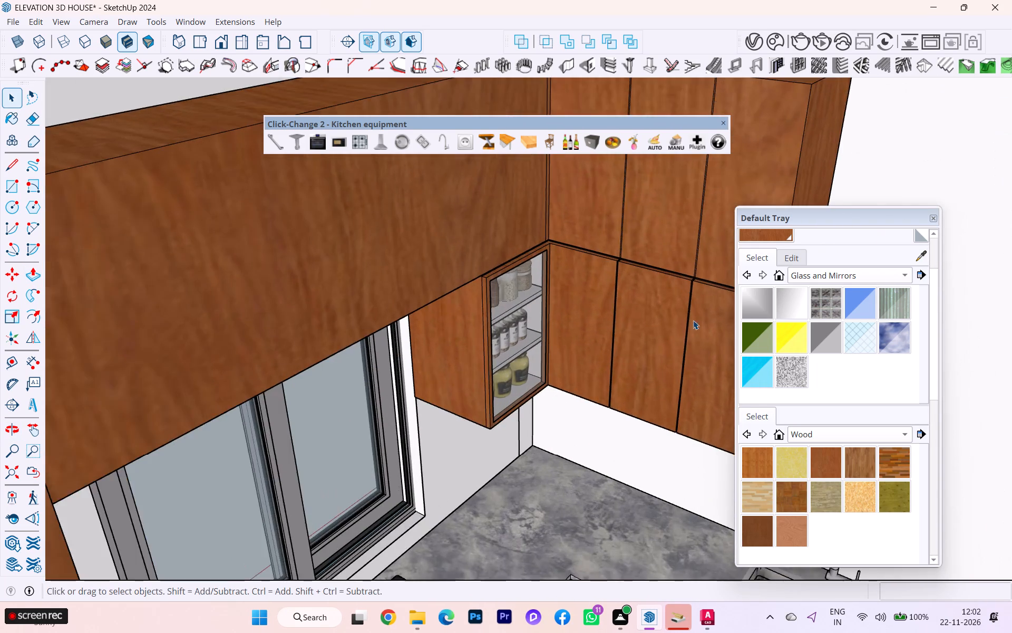
pyautogui.scroll(1, 689, 316)
pyautogui.scroll(-1, 685, 313)
pyautogui.scroll(6, 682, 310)
pyautogui.scroll(2, 593, 275)
pyautogui.scroll(-1, 593, 275)
pyautogui.scroll(1, 593, 275)
pyautogui.moveTo(593, 275); pyautogui.dragTo(557, 306, button='middle')
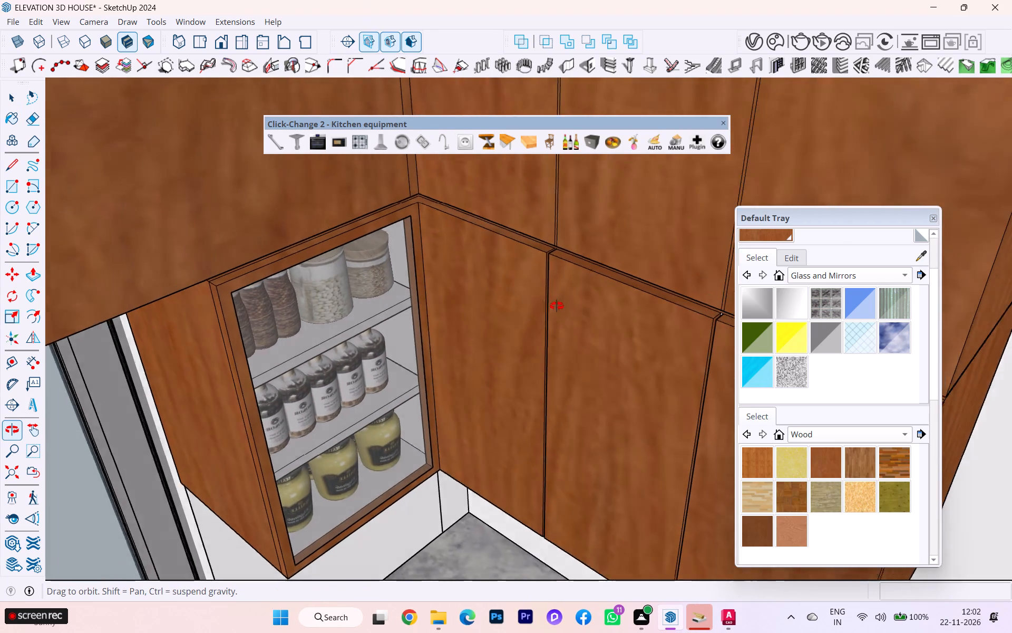
pyautogui.moveTo(557, 306); pyautogui.dragTo(513, 324, button='middle')
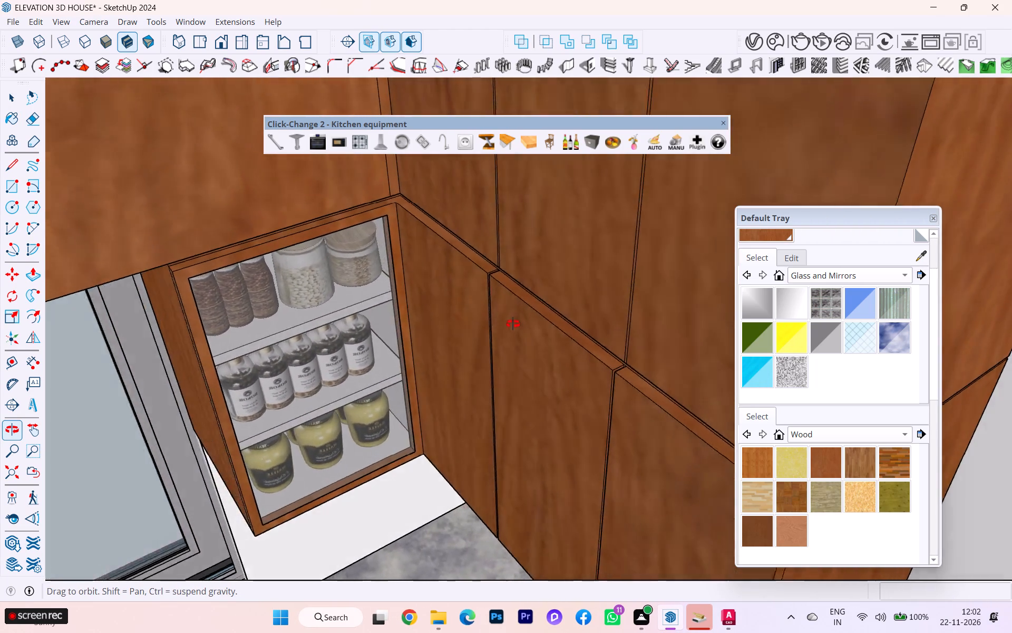
pyautogui.moveTo(513, 324); pyautogui.dragTo(576, 330, button='middle')
pyautogui.scroll(-4, 435, 320)
pyautogui.moveTo(515, 333); pyautogui.dragTo(434, 375, button='middle')
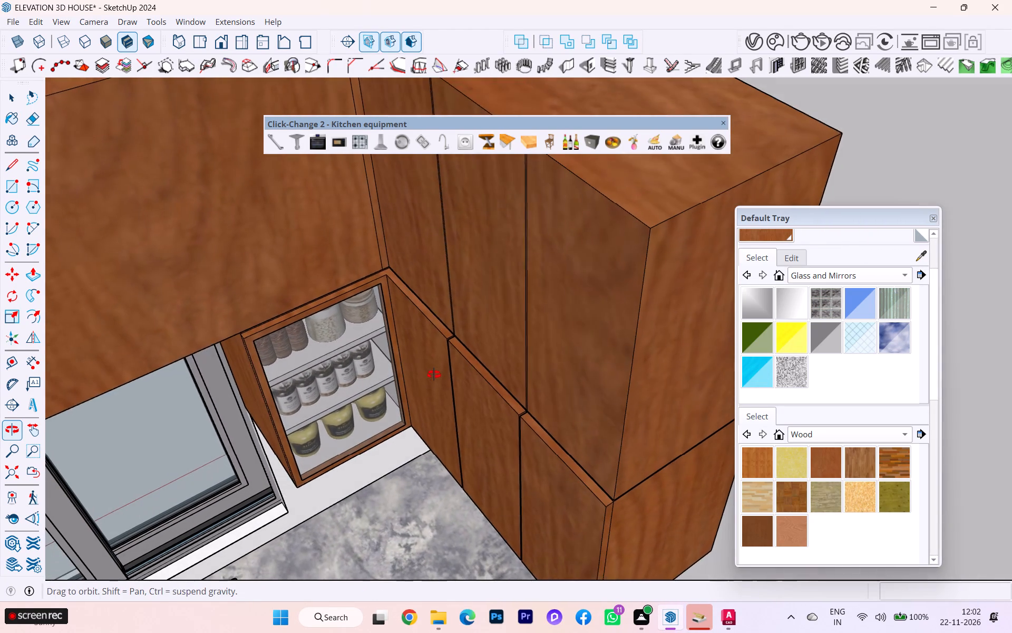
pyautogui.moveTo(434, 375); pyautogui.dragTo(430, 385, button='middle')
pyautogui.scroll(1, 446, 271)
pyautogui.scroll(-1, 447, 271)
pyautogui.scroll(1, 449, 271)
pyautogui.scroll(-3, 452, 272)
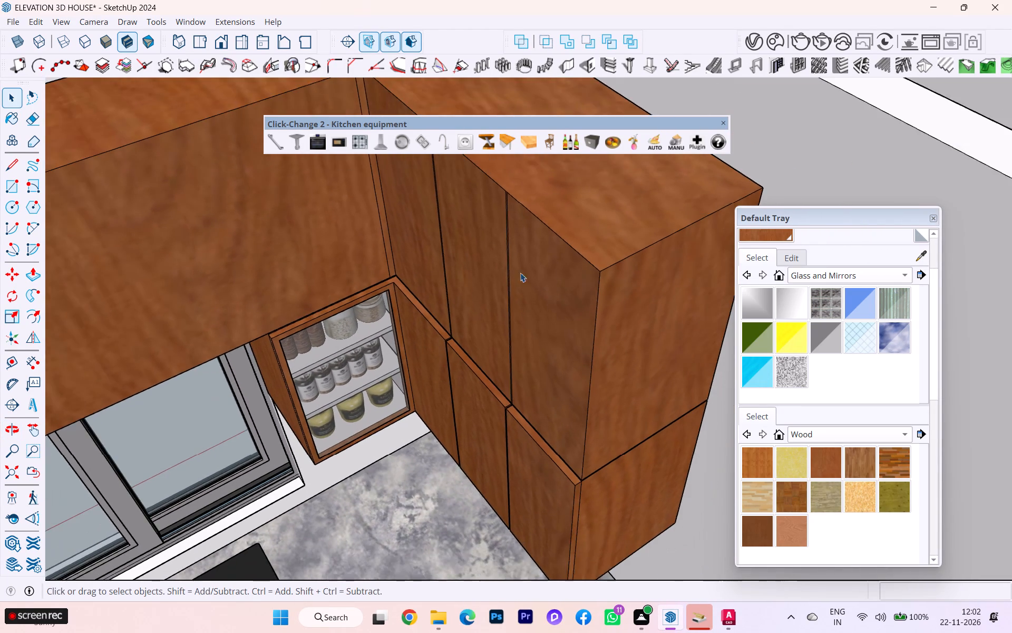
pyautogui.scroll(-5, 557, 267)
pyautogui.moveTo(542, 266); pyautogui.dragTo(604, 250, button='middle')
pyautogui.scroll(-1, 542, 266)
pyautogui.scroll(2, 512, 205)
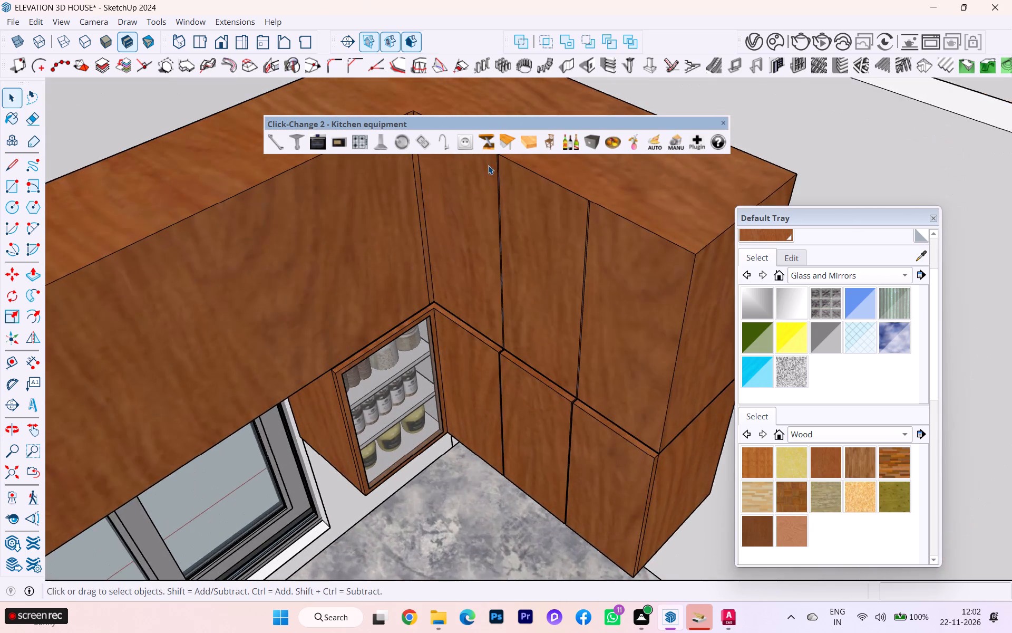
# Open the second upper cabinet tier for editing at its short run's door panels.
pyautogui.scroll(2, 488, 165)
pyautogui.scroll(-1, 490, 164)
pyautogui.scroll(1, 490, 164)
pyautogui.scroll(-1, 490, 164)
pyautogui.scroll(2, 490, 164)
pyautogui.scroll(-1, 625, 195)
pyautogui.scroll(3, 626, 196)
pyautogui.scroll(-2, 627, 196)
pyautogui.scroll(2, 627, 196)
pyautogui.scroll(-1, 626, 199)
pyautogui.scroll(1, 626, 199)
pyautogui.scroll(-1, 626, 199)
pyautogui.scroll(6, 595, 226)
pyautogui.scroll(-1, 627, 244)
pyautogui.scroll(1, 627, 244)
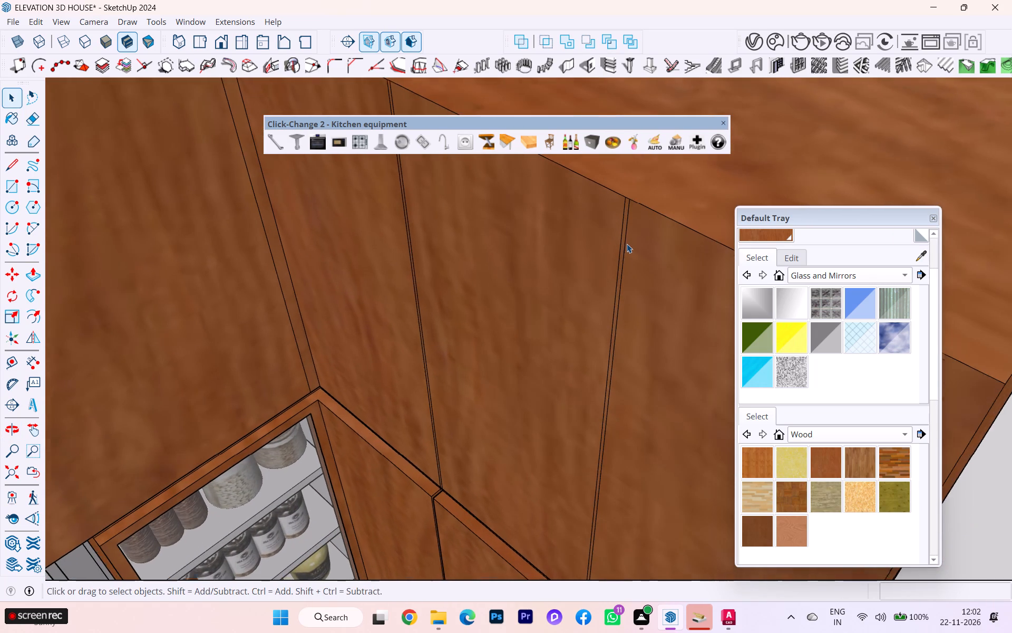
pyautogui.tripleClick(604, 259)
pyautogui.click(593, 278)
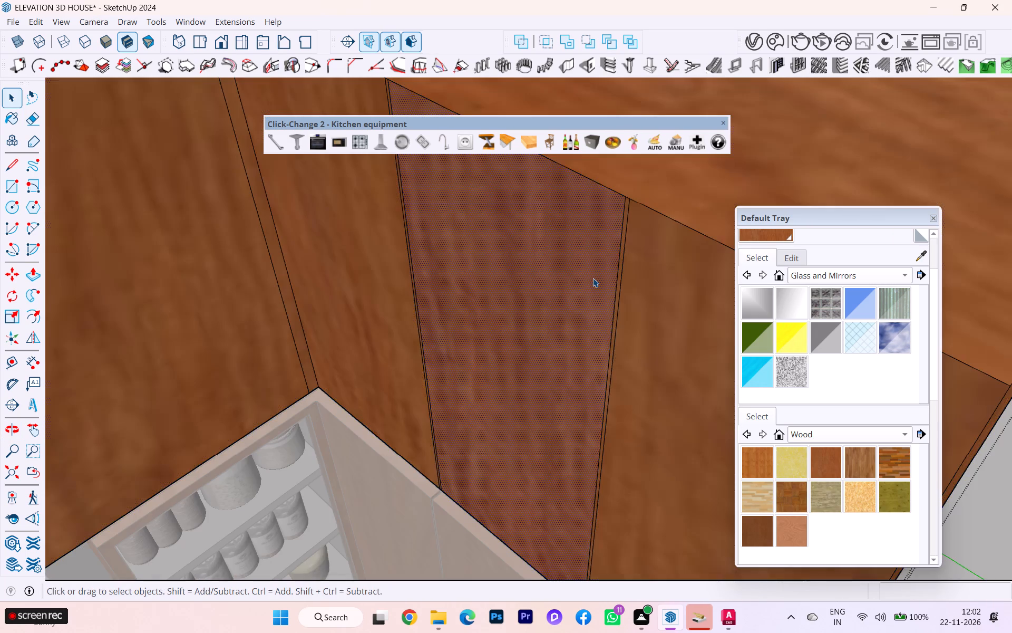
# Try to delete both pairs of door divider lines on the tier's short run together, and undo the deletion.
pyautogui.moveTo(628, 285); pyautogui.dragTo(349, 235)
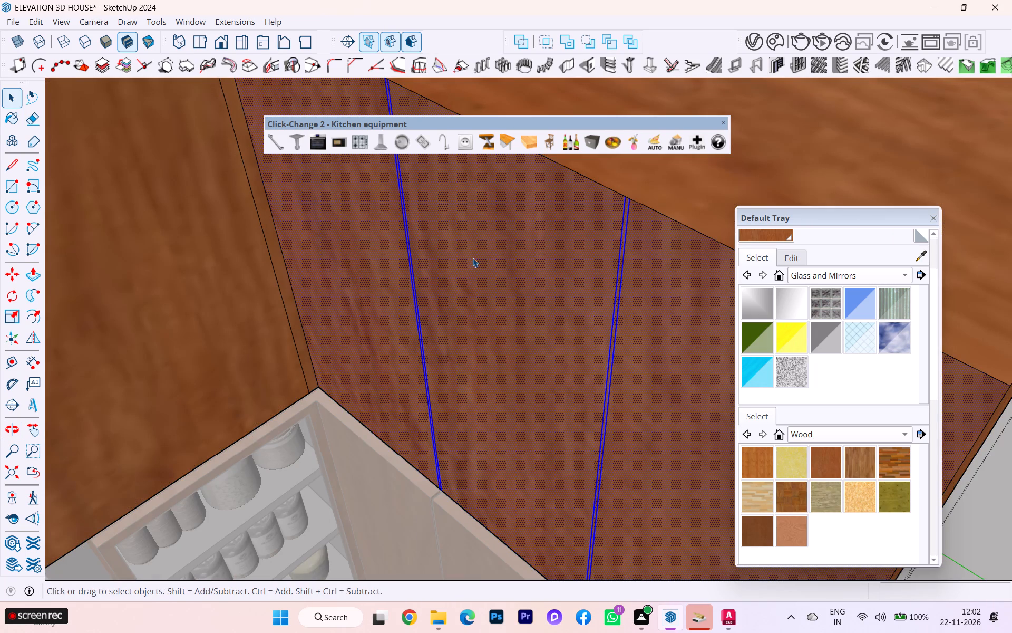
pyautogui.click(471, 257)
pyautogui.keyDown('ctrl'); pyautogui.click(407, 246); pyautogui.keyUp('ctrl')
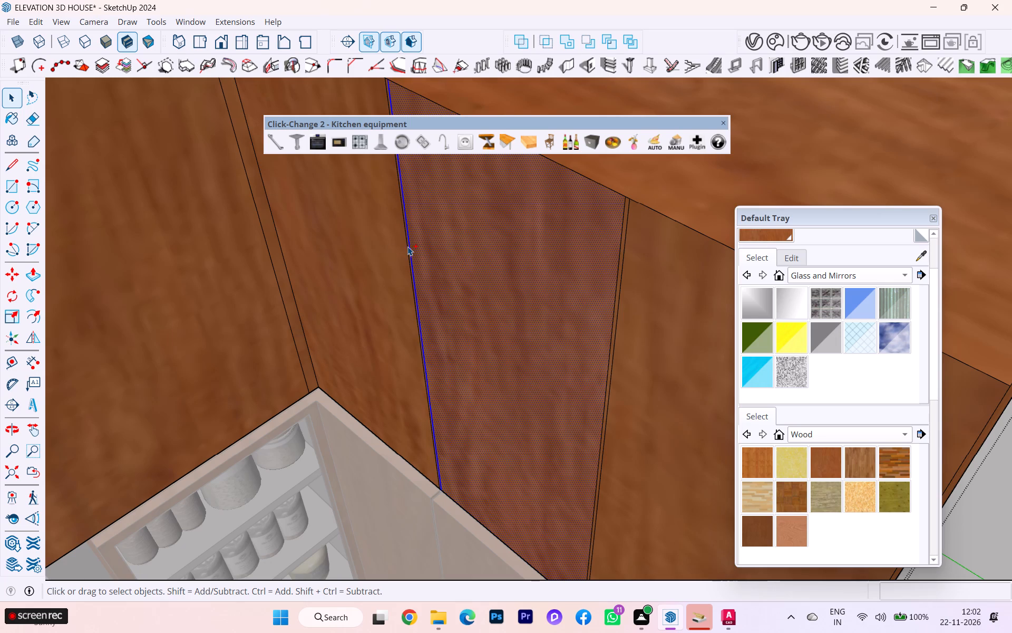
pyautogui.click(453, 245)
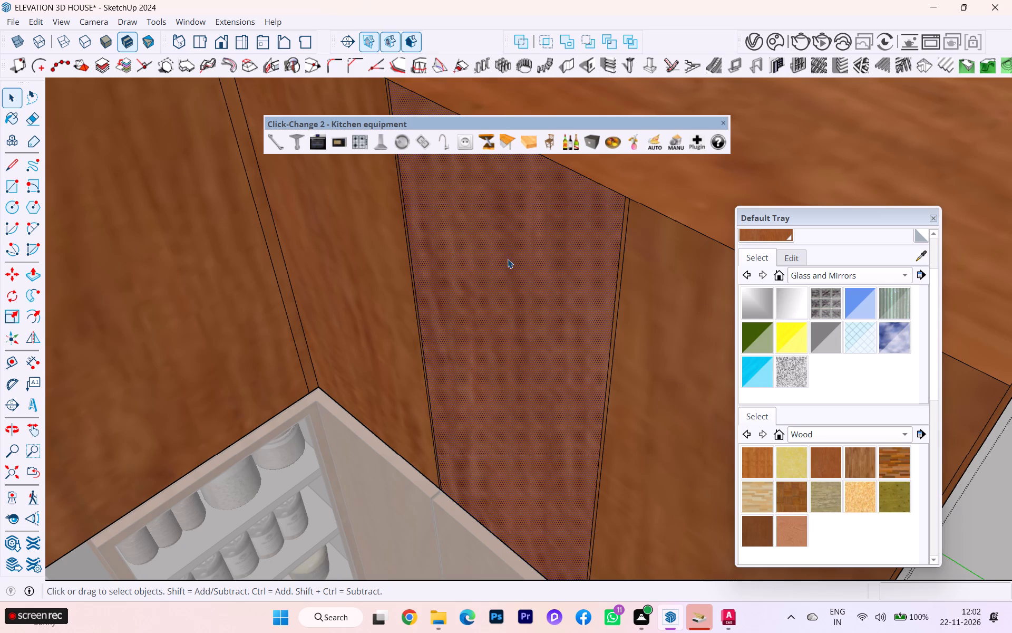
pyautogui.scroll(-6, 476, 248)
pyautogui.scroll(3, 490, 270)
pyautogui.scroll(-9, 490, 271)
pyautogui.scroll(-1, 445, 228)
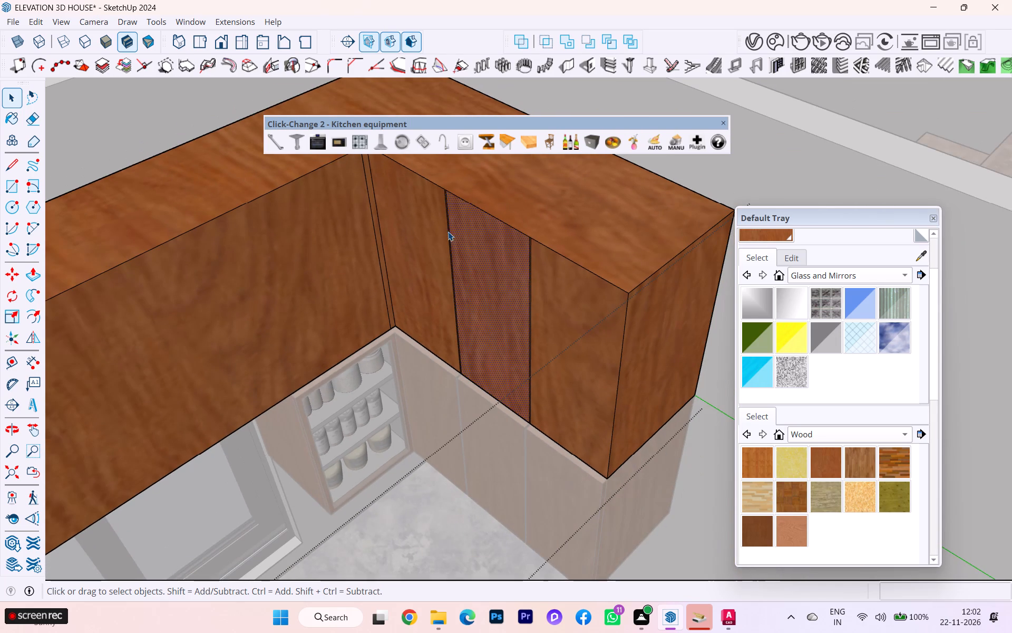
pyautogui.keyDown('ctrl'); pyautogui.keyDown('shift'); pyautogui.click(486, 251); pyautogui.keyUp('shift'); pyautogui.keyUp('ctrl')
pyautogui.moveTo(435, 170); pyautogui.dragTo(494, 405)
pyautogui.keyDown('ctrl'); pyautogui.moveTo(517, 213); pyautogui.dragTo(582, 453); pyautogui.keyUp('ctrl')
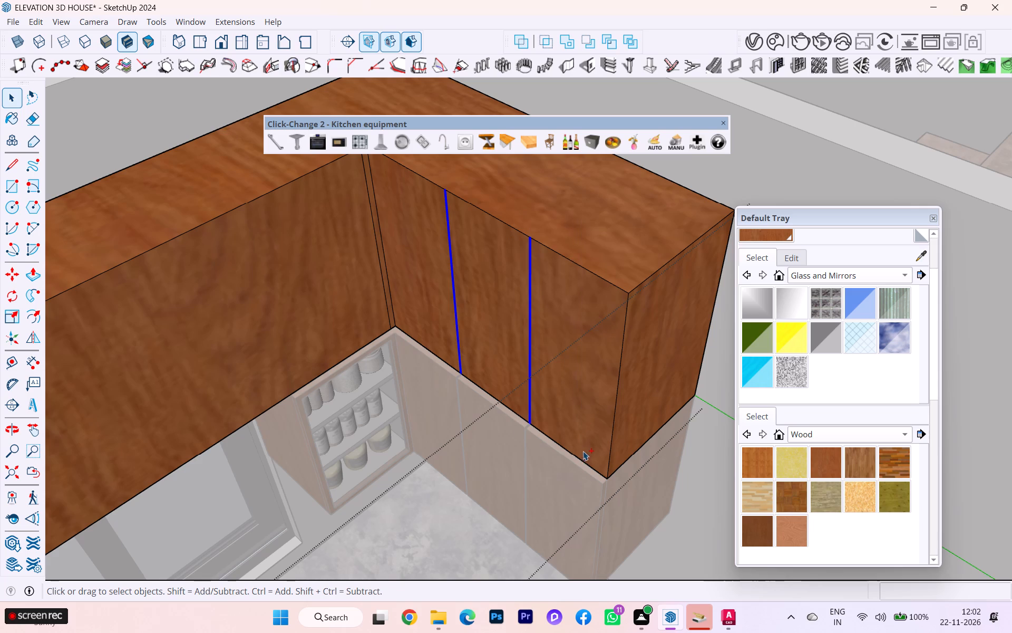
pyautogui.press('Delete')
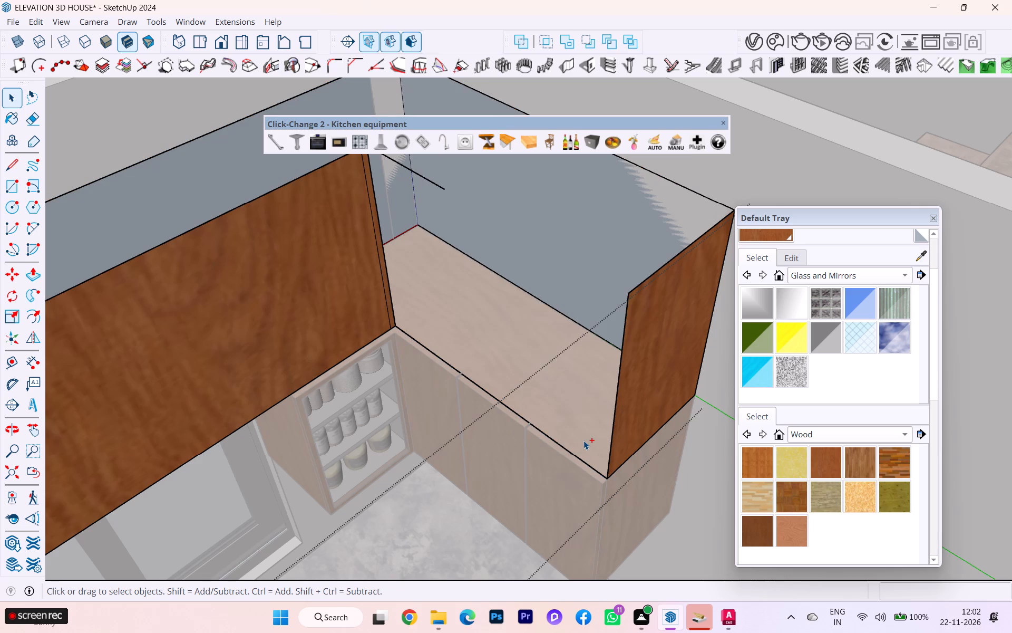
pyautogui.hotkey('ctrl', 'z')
# Delete the two door divider lines nearest the open end of the upper tier's short run.
pyautogui.scroll(3, 505, 378)
pyautogui.scroll(2, 397, 100)
pyautogui.scroll(1, 440, 213)
pyautogui.scroll(-1, 449, 231)
pyautogui.scroll(1, 451, 235)
pyautogui.scroll(-2, 465, 296)
pyautogui.scroll(2, 465, 300)
pyautogui.scroll(-3, 468, 318)
pyautogui.scroll(2, 471, 327)
pyautogui.scroll(-1, 472, 329)
pyautogui.scroll(3, 543, 273)
pyautogui.scroll(-1, 543, 272)
pyautogui.scroll(4, 543, 272)
pyautogui.scroll(-1, 600, 234)
pyautogui.scroll(2, 600, 234)
pyautogui.scroll(-1, 600, 234)
pyautogui.scroll(3, 607, 225)
pyautogui.click(600, 230)
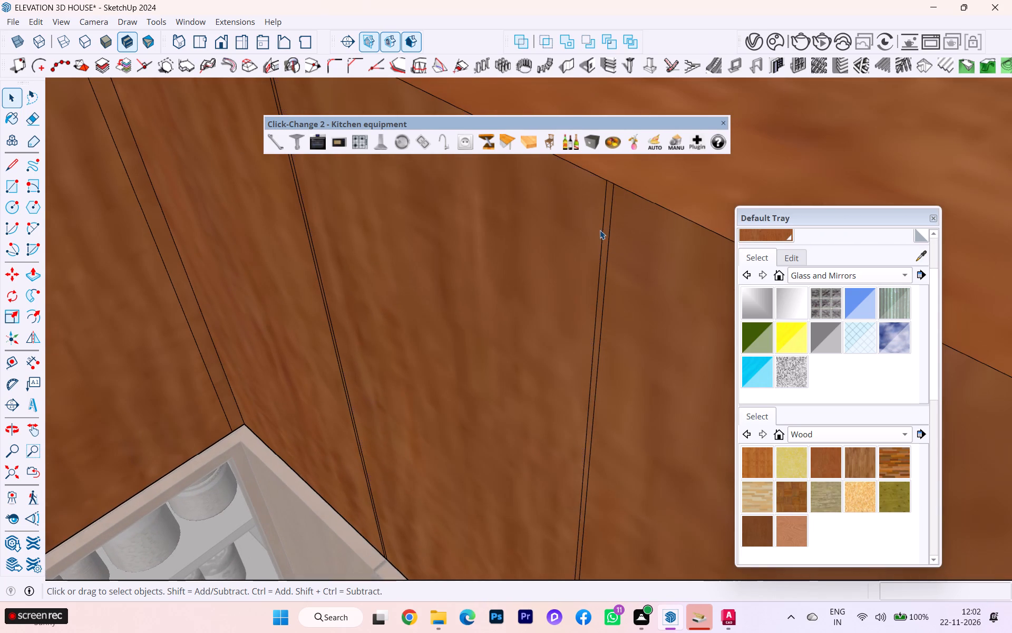
pyautogui.click(605, 224)
pyautogui.press('Delete')
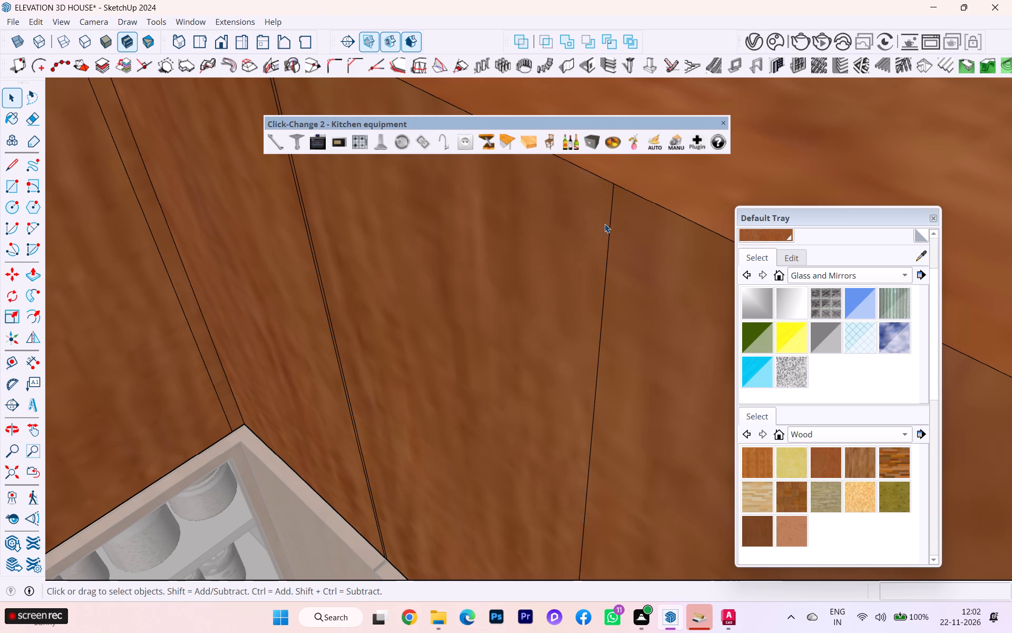
pyautogui.click(616, 191)
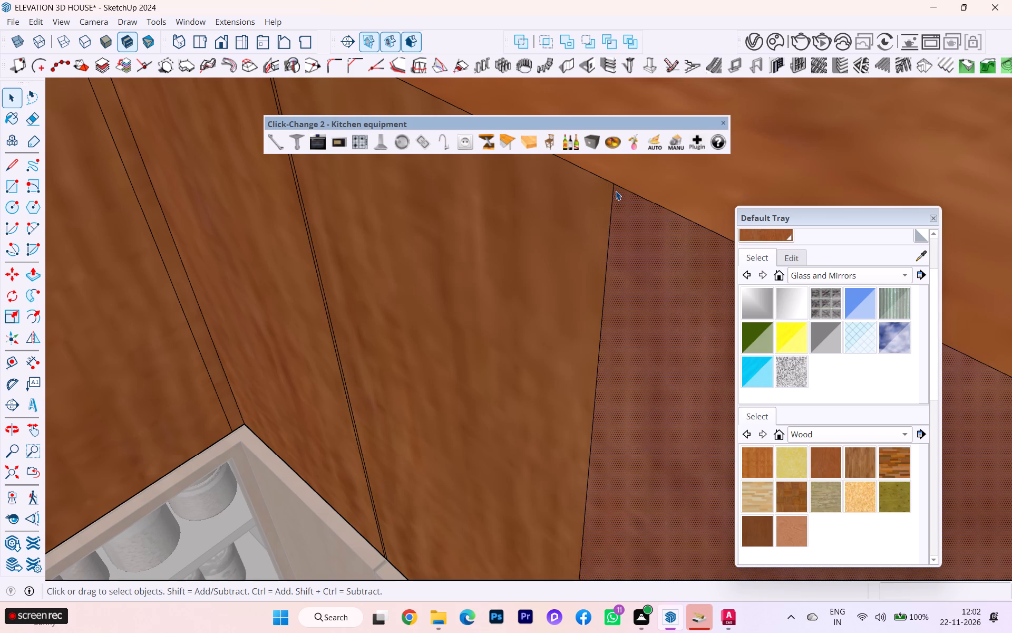
pyautogui.click(616, 196)
pyautogui.click(612, 204)
pyautogui.press('Delete')
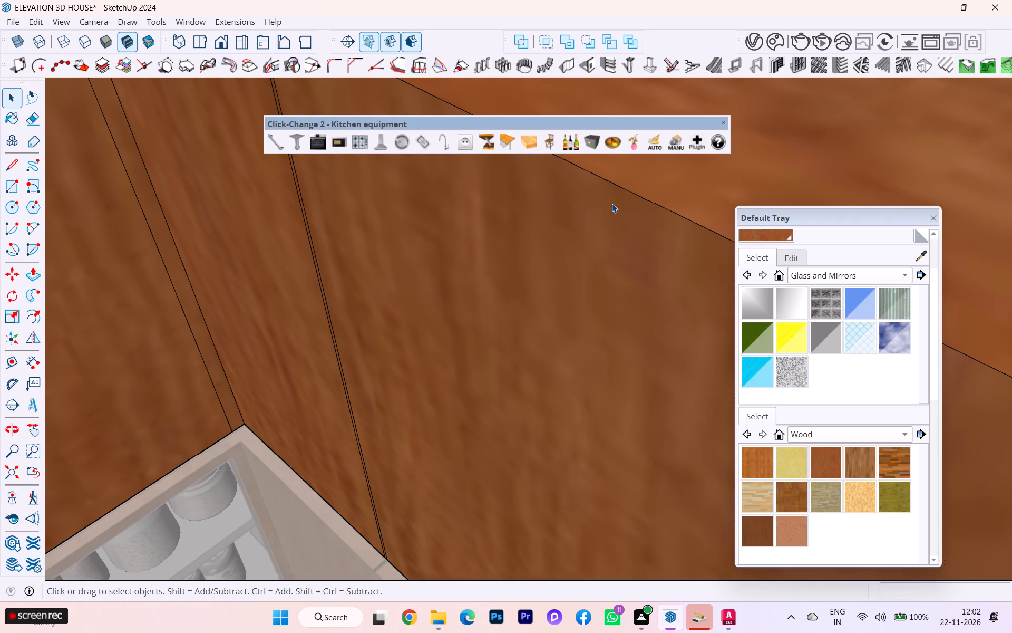
# Delete the remaining pair of door divider lines on the short run, nearer the inner corner.
pyautogui.scroll(-3, 503, 254)
pyautogui.scroll(1, 499, 259)
pyautogui.scroll(-2, 499, 259)
pyautogui.scroll(3, 520, 295)
pyautogui.scroll(-4, 520, 296)
pyautogui.scroll(2, 536, 320)
pyautogui.scroll(-3, 537, 320)
pyautogui.scroll(2, 534, 335)
pyautogui.scroll(-4, 534, 335)
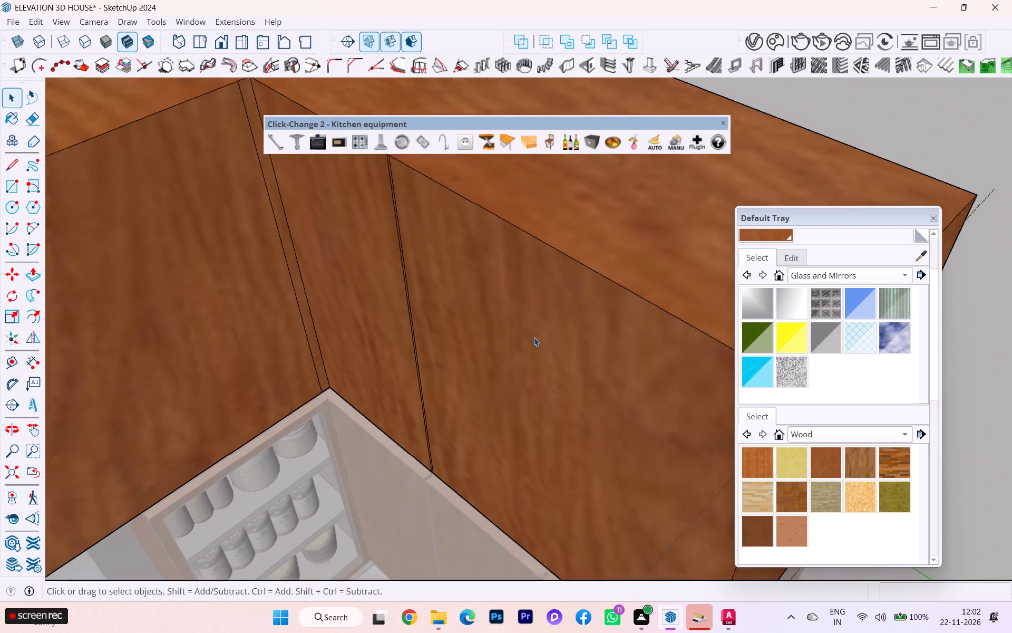
pyautogui.scroll(3, 357, 159)
pyautogui.scroll(-4, 417, 217)
pyautogui.scroll(-4, 512, 319)
pyautogui.scroll(1, 430, 192)
pyautogui.scroll(-1, 431, 192)
pyautogui.scroll(4, 431, 192)
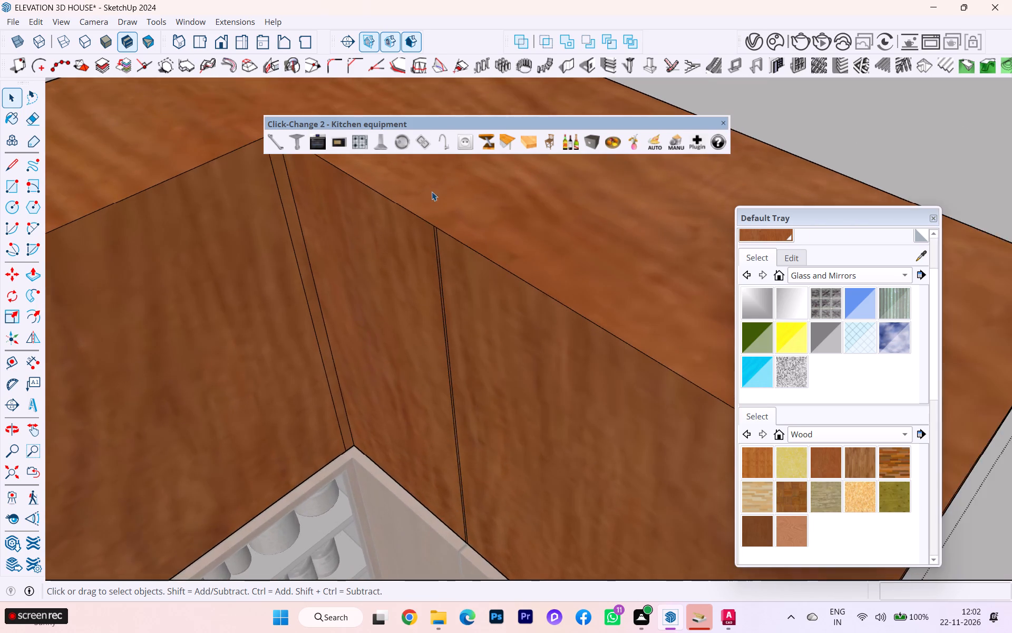
pyautogui.scroll(2, 436, 213)
pyautogui.scroll(-3, 436, 213)
pyautogui.keyDown('ctrl'); pyautogui.scroll(1, 437, 215); pyautogui.keyUp('ctrl')
pyautogui.keyDown('ctrl'); pyautogui.scroll(-1, 442, 229); pyautogui.keyUp('ctrl')
pyautogui.keyDown('ctrl'); pyautogui.scroll(1, 443, 235); pyautogui.keyUp('ctrl')
pyautogui.keyDown('ctrl'); pyautogui.scroll(-4, 443, 235); pyautogui.keyUp('ctrl')
pyautogui.keyDown('ctrl'); pyautogui.scroll(6, 443, 236); pyautogui.keyUp('ctrl')
pyautogui.keyDown('ctrl'); pyautogui.click(437, 246); pyautogui.keyUp('ctrl')
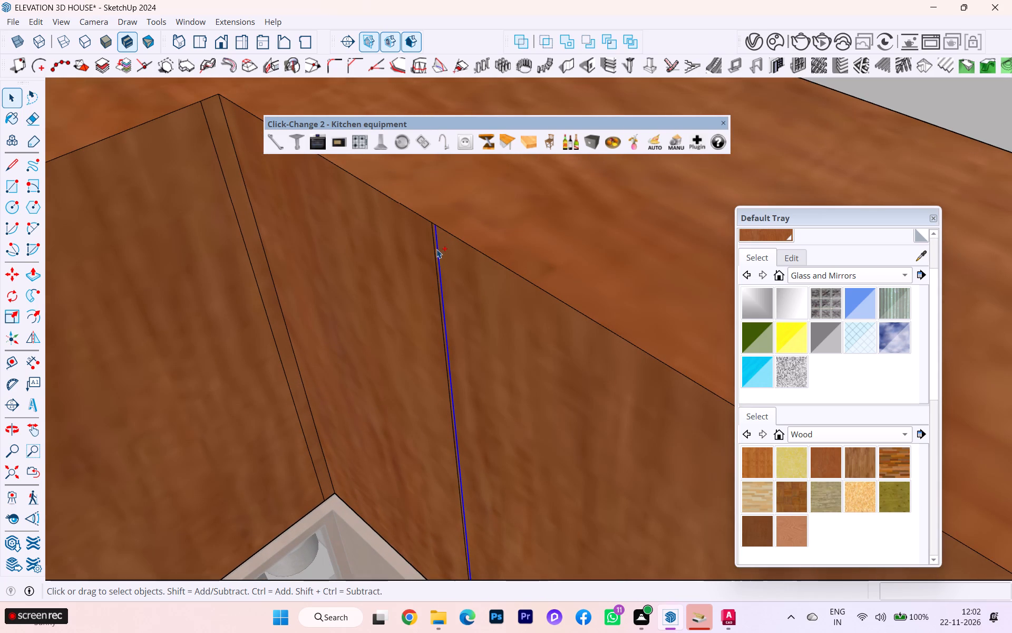
pyautogui.keyDown('ctrl'); pyautogui.click(435, 251); pyautogui.keyUp('ctrl')
pyautogui.press('Delete')
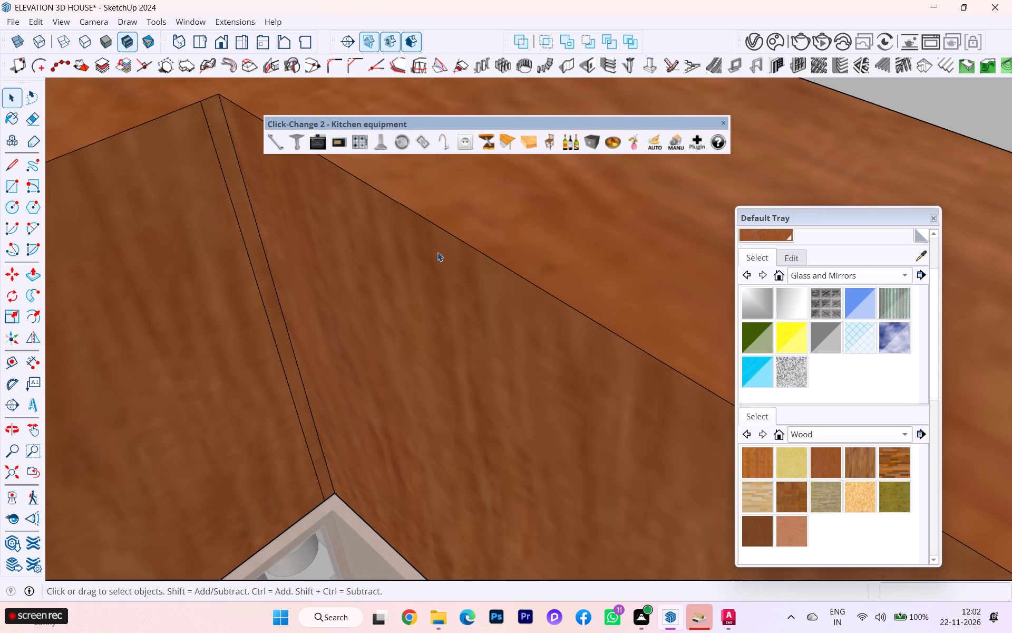
# Delete the vertical line beside the inner corner on the upper tier's long front above the window.
pyautogui.scroll(-3, 392, 263)
pyautogui.scroll(-9, 587, 367)
pyautogui.scroll(1, 589, 376)
pyautogui.scroll(-5, 588, 377)
pyautogui.scroll(1, 587, 379)
pyautogui.scroll(-1, 587, 379)
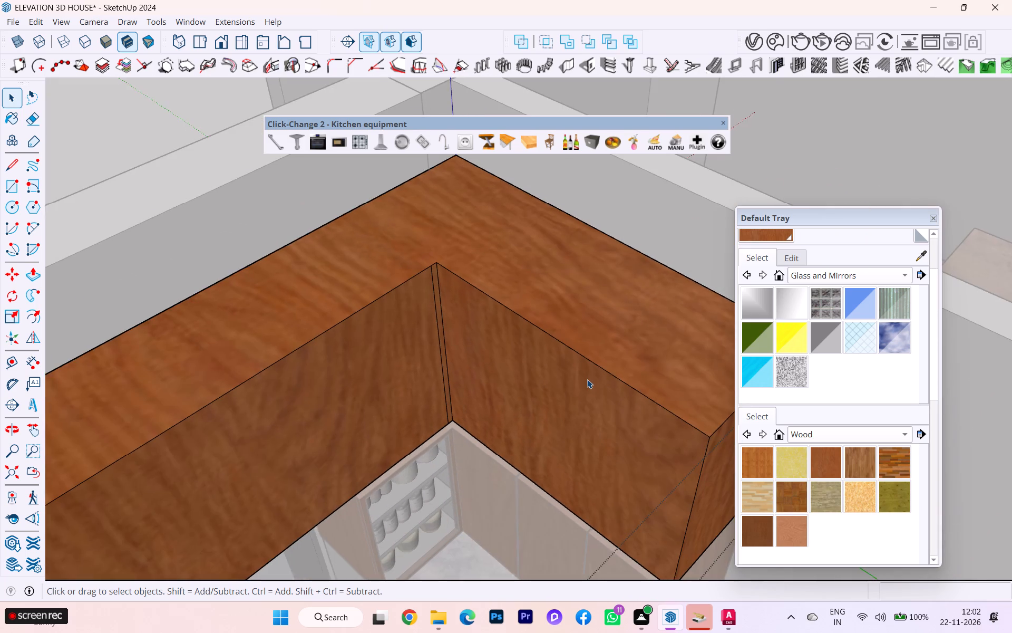
pyautogui.scroll(-1, 577, 376)
pyautogui.scroll(2, 577, 376)
pyautogui.scroll(-2, 577, 376)
pyautogui.scroll(1, 576, 376)
pyautogui.scroll(-7, 576, 376)
pyautogui.moveTo(465, 369); pyautogui.dragTo(317, 369, button='middle')
pyautogui.scroll(16, 354, 310)
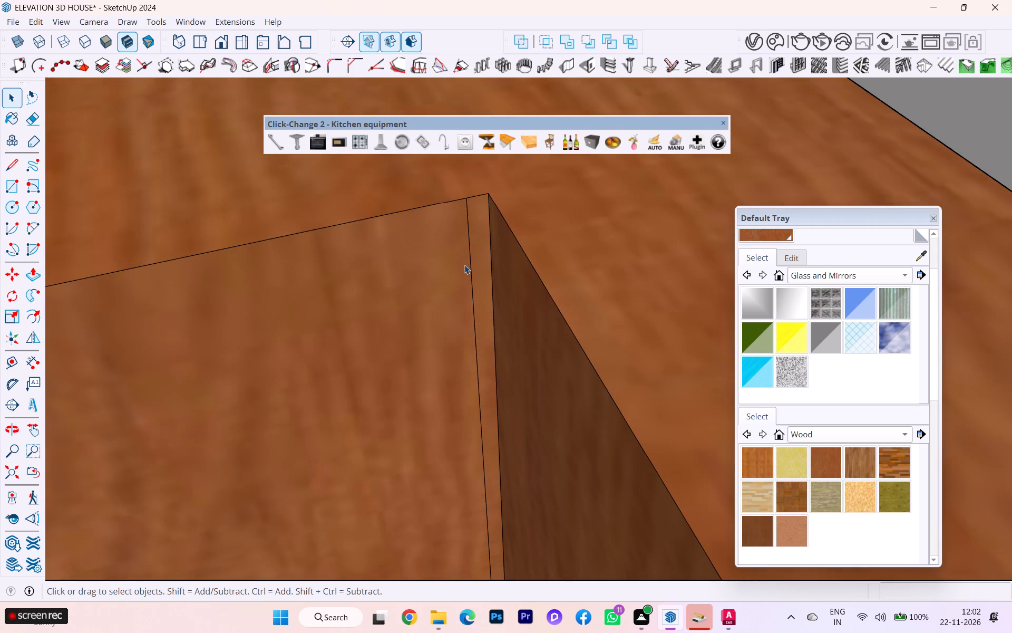
pyautogui.keyDown('ctrl'); pyautogui.click(468, 262); pyautogui.keyUp('ctrl')
pyautogui.keyDown('ctrl'); pyautogui.click(472, 254); pyautogui.keyUp('ctrl')
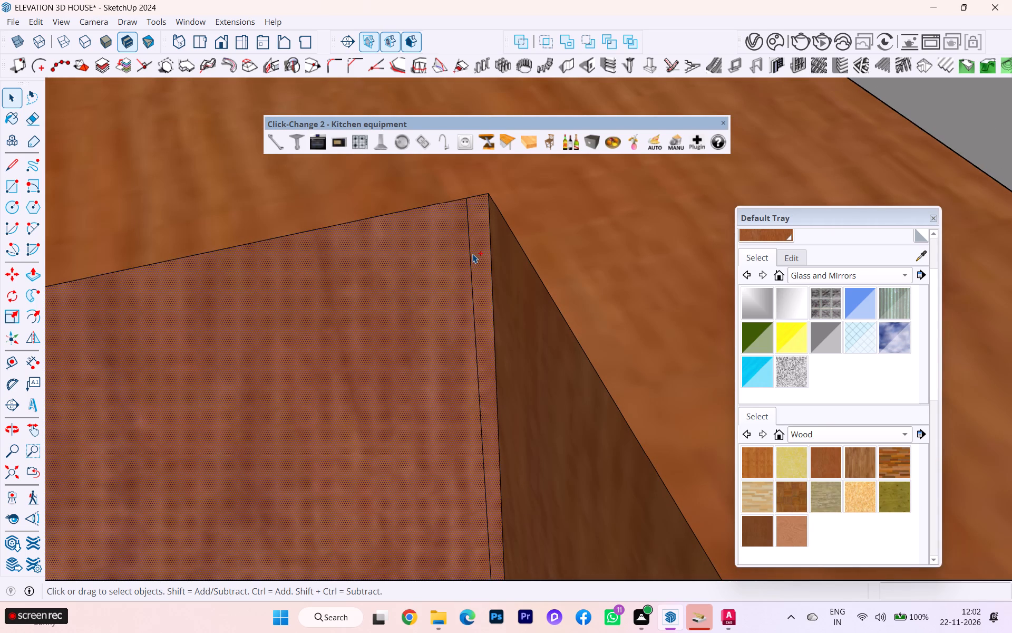
pyautogui.keyDown('ctrl'); pyautogui.click(470, 255); pyautogui.keyUp('ctrl')
pyautogui.keyDown('ctrl'); pyautogui.keyDown('shift'); pyautogui.click(462, 263); pyautogui.keyUp('shift'); pyautogui.keyUp('ctrl')
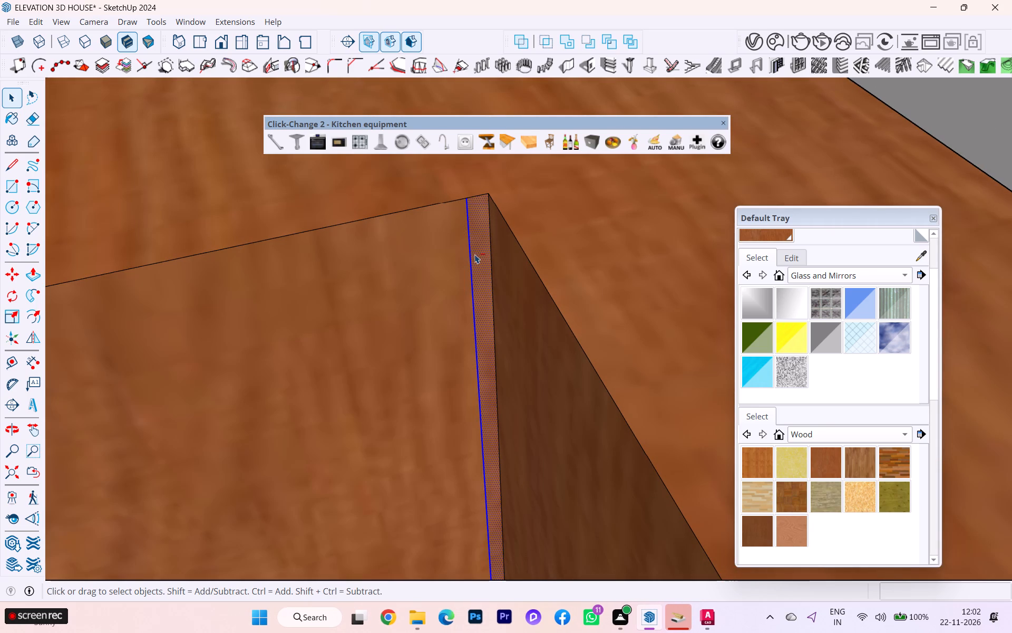
pyautogui.keyDown('ctrl'); pyautogui.keyDown('shift'); pyautogui.click(479, 252); pyautogui.keyUp('shift'); pyautogui.keyUp('ctrl')
pyautogui.press('Delete')
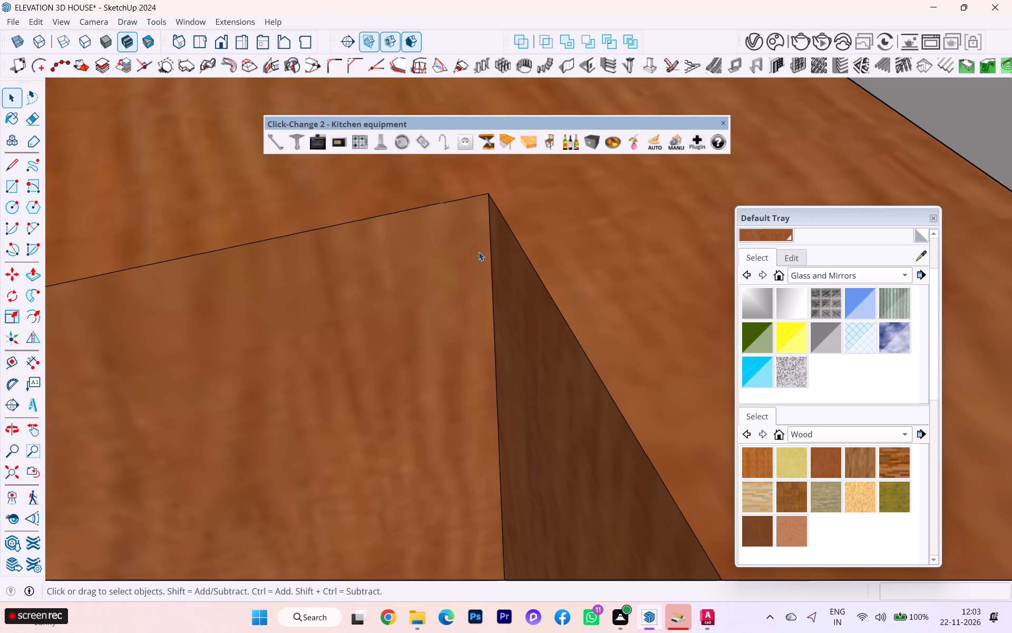
# Examine the upper tier's plain fronts and how its underside meets the window frame and glass spice cabinet.
pyautogui.scroll(-2, 542, 250)
pyautogui.scroll(2, 546, 248)
pyautogui.scroll(-4, 546, 248)
pyautogui.scroll(3, 581, 262)
pyautogui.scroll(-5, 582, 263)
pyautogui.scroll(2, 619, 266)
pyautogui.scroll(-11, 620, 266)
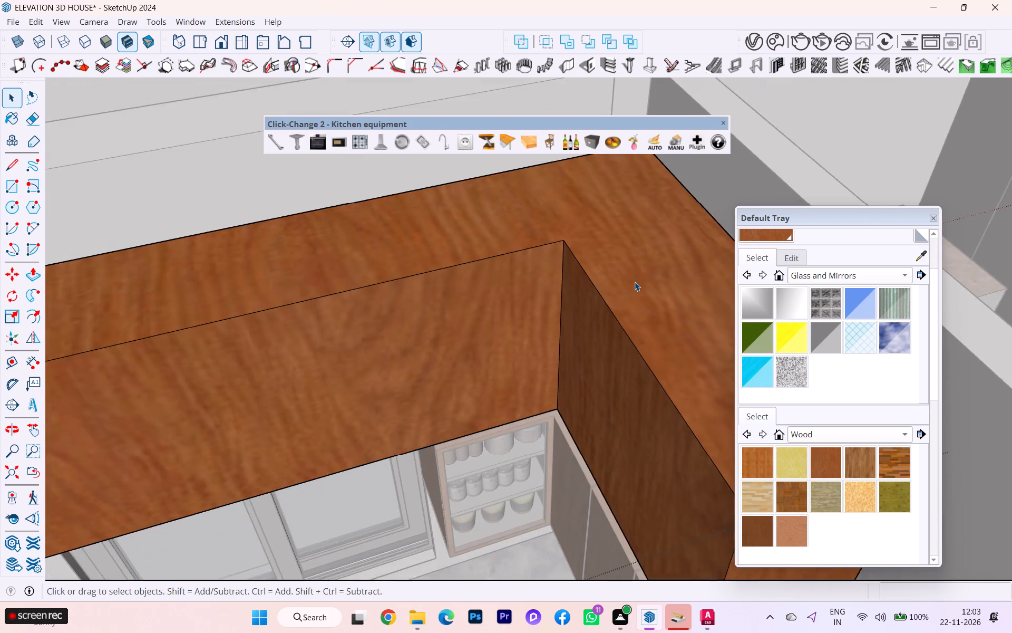
pyautogui.scroll(-8, 635, 282)
pyautogui.moveTo(498, 274); pyautogui.dragTo(422, 278, button='middle')
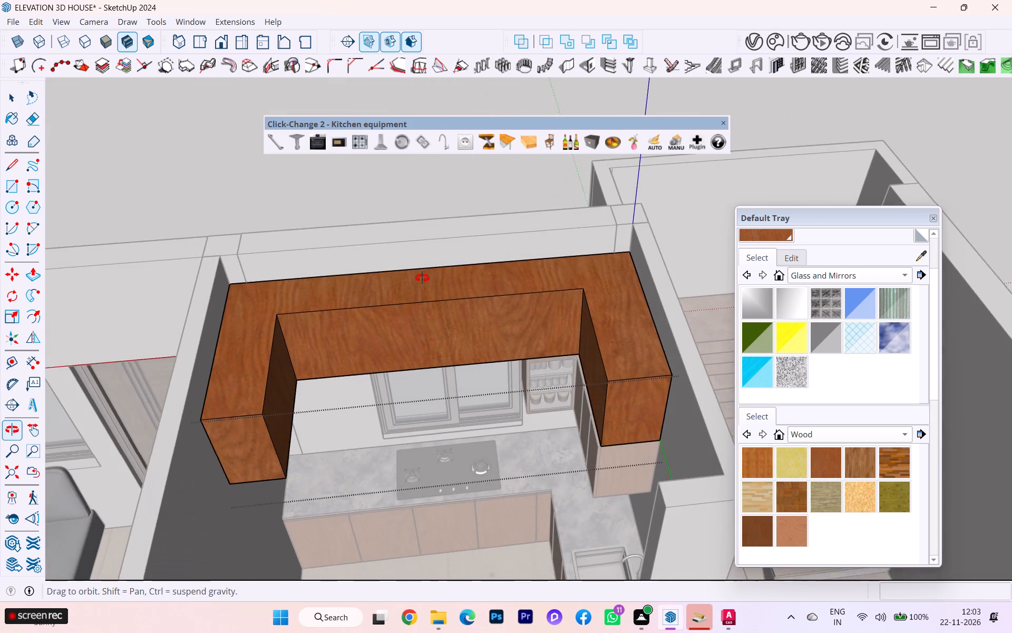
pyautogui.moveTo(422, 278); pyautogui.dragTo(415, 270, button='middle')
pyautogui.scroll(5, 564, 361)
pyautogui.moveTo(569, 369); pyautogui.dragTo(587, 215, button='middle')
pyautogui.scroll(2, 512, 223)
pyautogui.scroll(-3, 512, 223)
pyautogui.scroll(2, 512, 223)
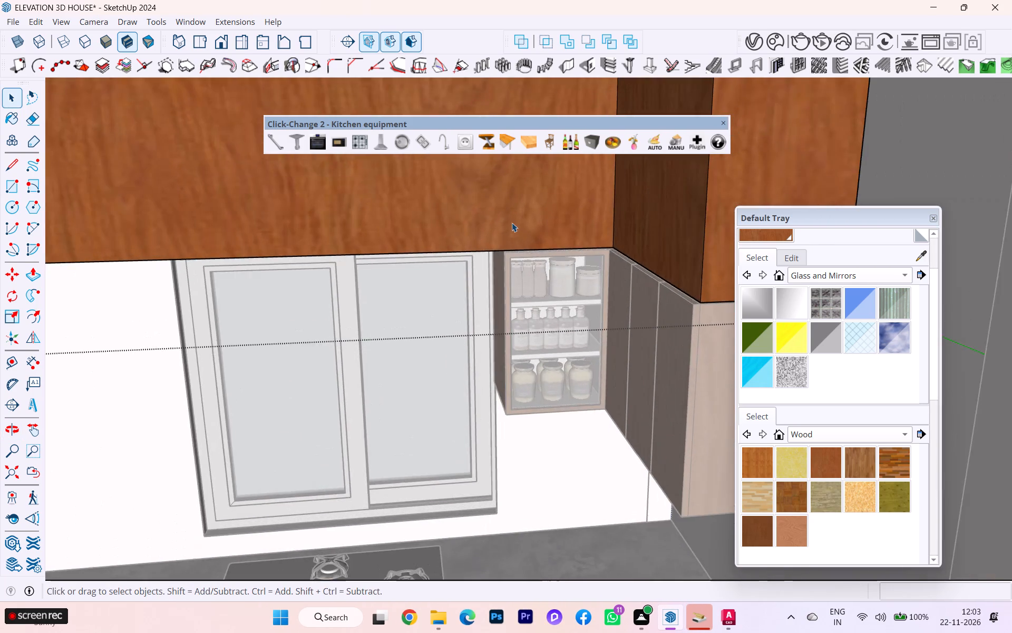
pyautogui.scroll(5, 512, 223)
pyautogui.scroll(-1, 549, 269)
pyautogui.scroll(4, 549, 269)
pyautogui.scroll(-1, 547, 267)
pyautogui.scroll(1, 547, 267)
pyautogui.moveTo(526, 245); pyautogui.dragTo(629, 213, button='middle')
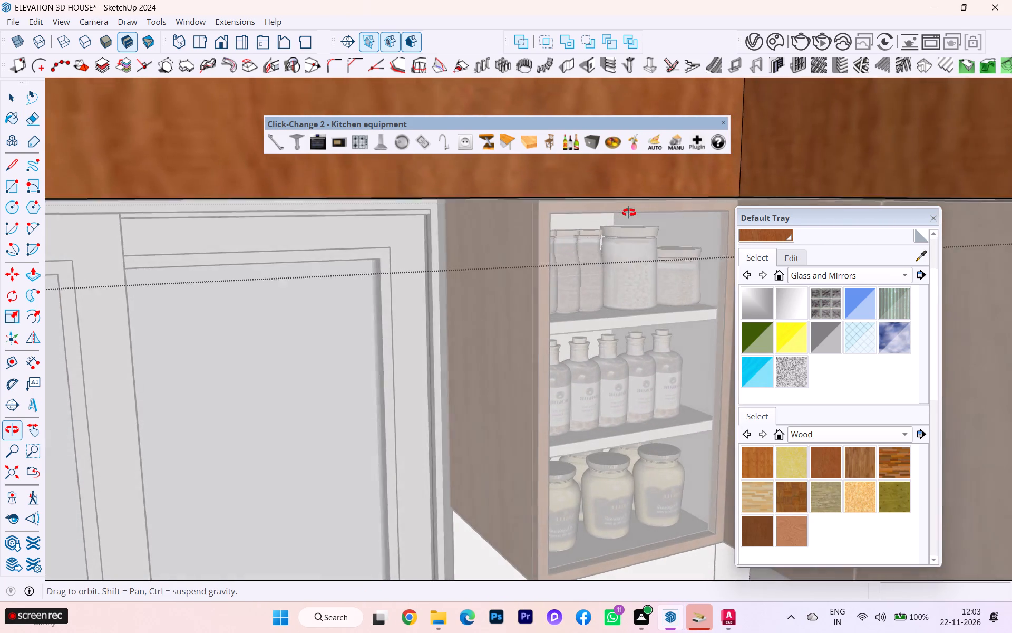
pyautogui.moveTo(629, 213); pyautogui.dragTo(673, 296, button='middle')
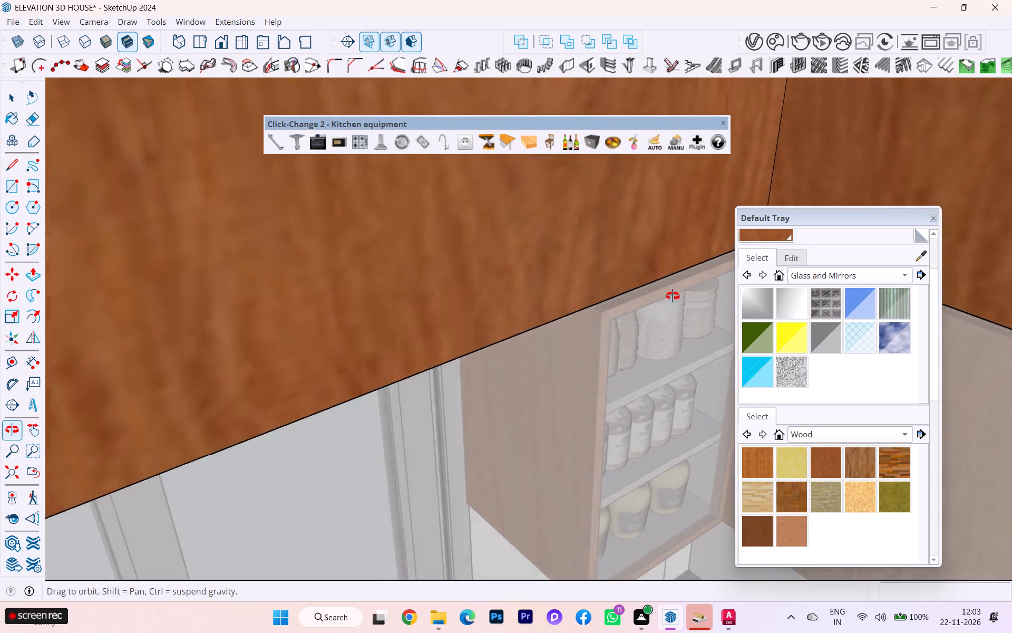
pyautogui.moveTo(673, 296); pyautogui.dragTo(602, 180, button='middle')
pyautogui.scroll(-2, 586, 260)
pyautogui.scroll(1, 583, 266)
pyautogui.scroll(-5, 583, 267)
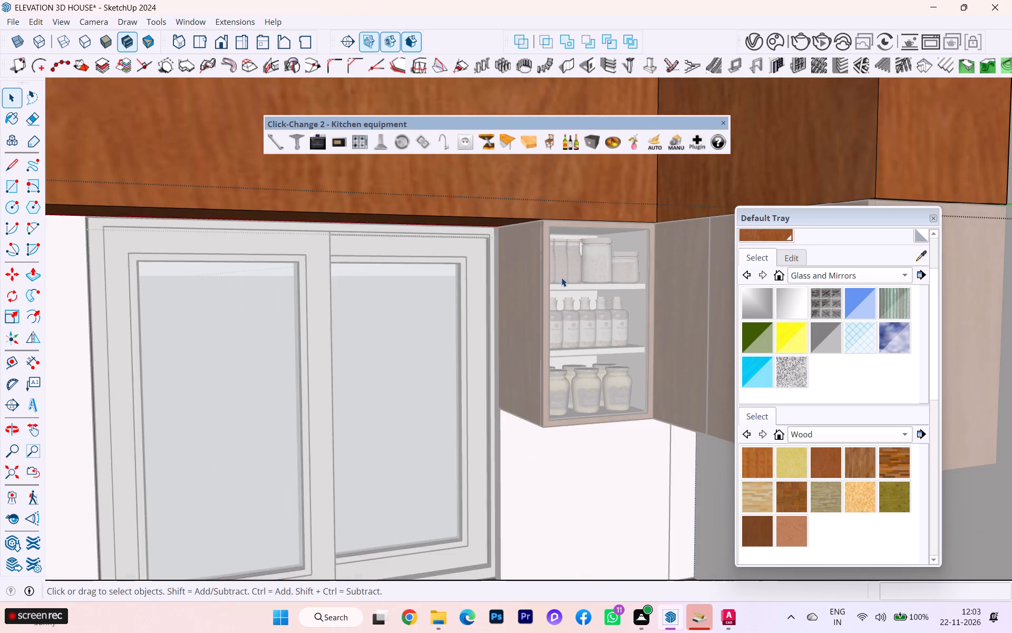
pyautogui.scroll(-8, 561, 277)
pyautogui.moveTo(552, 283); pyautogui.dragTo(517, 371, button='middle')
pyautogui.scroll(1, 497, 367)
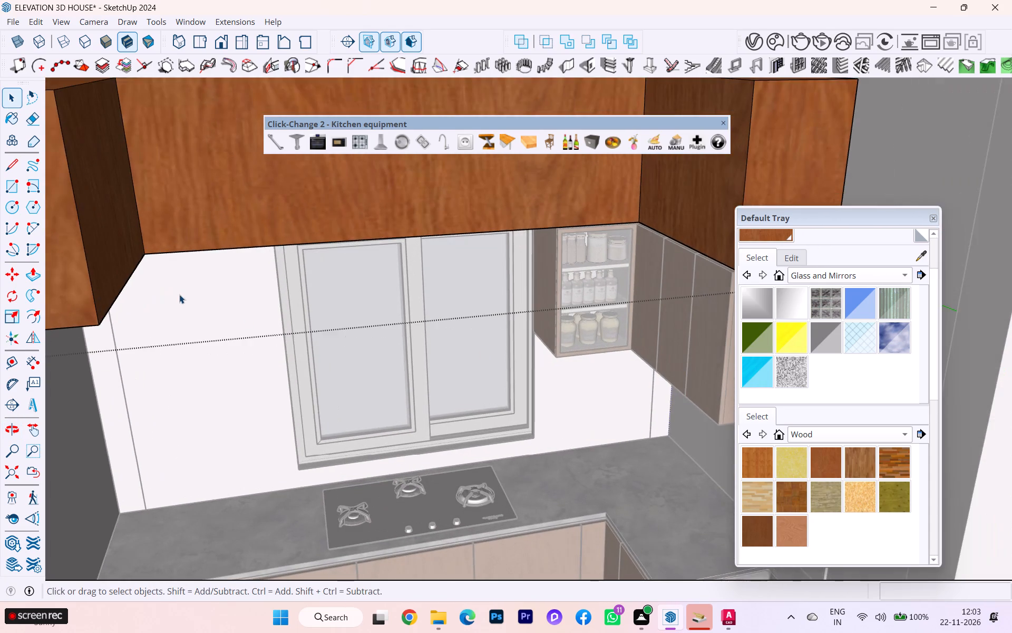
pyautogui.scroll(-3, 176, 291)
# Finish editing the upper cabinet tier and move the whole tier up by 1".
pyautogui.click(0, 99)
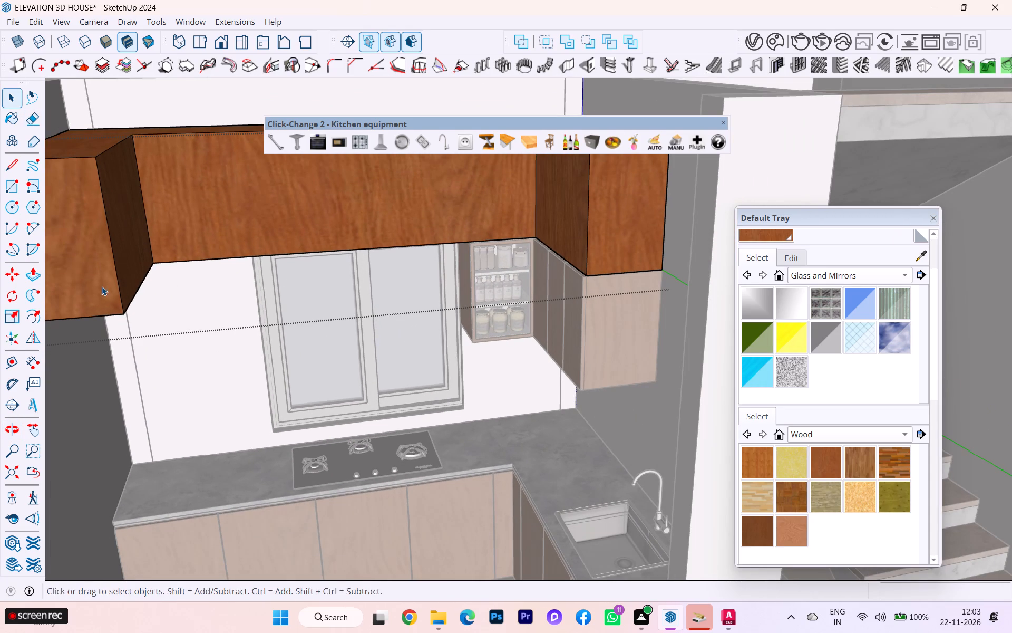
pyautogui.click(102, 286)
pyautogui.scroll(-6, 315, 313)
pyautogui.scroll(2, 396, 348)
pyautogui.scroll(-3, 396, 348)
pyautogui.click(231, 142)
pyautogui.scroll(1, 285, 339)
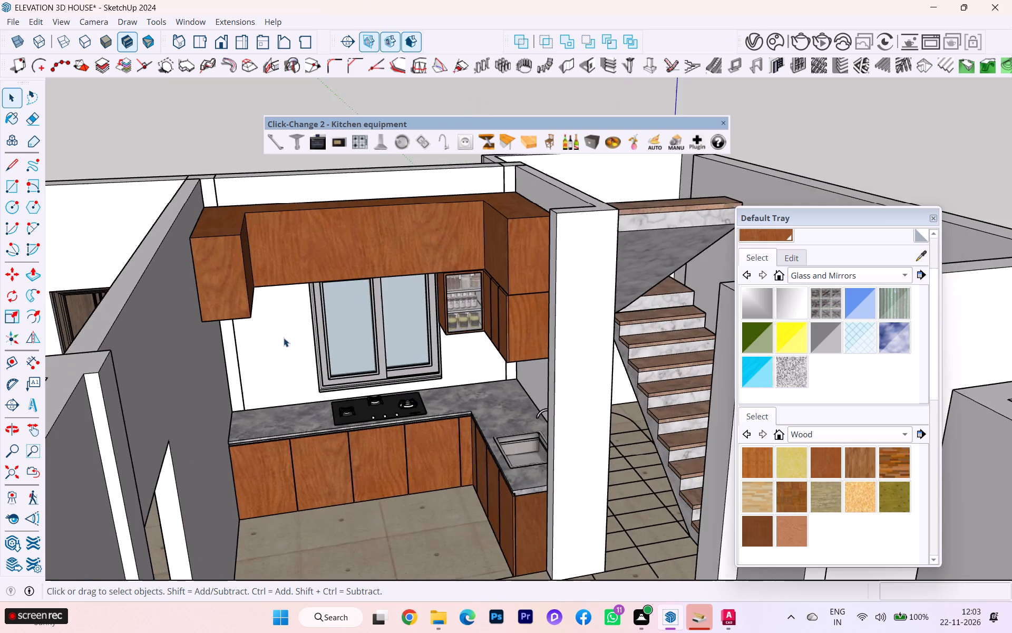
pyautogui.scroll(2, 284, 338)
pyautogui.scroll(-3, 241, 310)
pyautogui.scroll(6, 241, 310)
pyautogui.click(238, 305)
pyautogui.scroll(2, 237, 308)
pyautogui.press('m')
pyautogui.scroll(4, 233, 318)
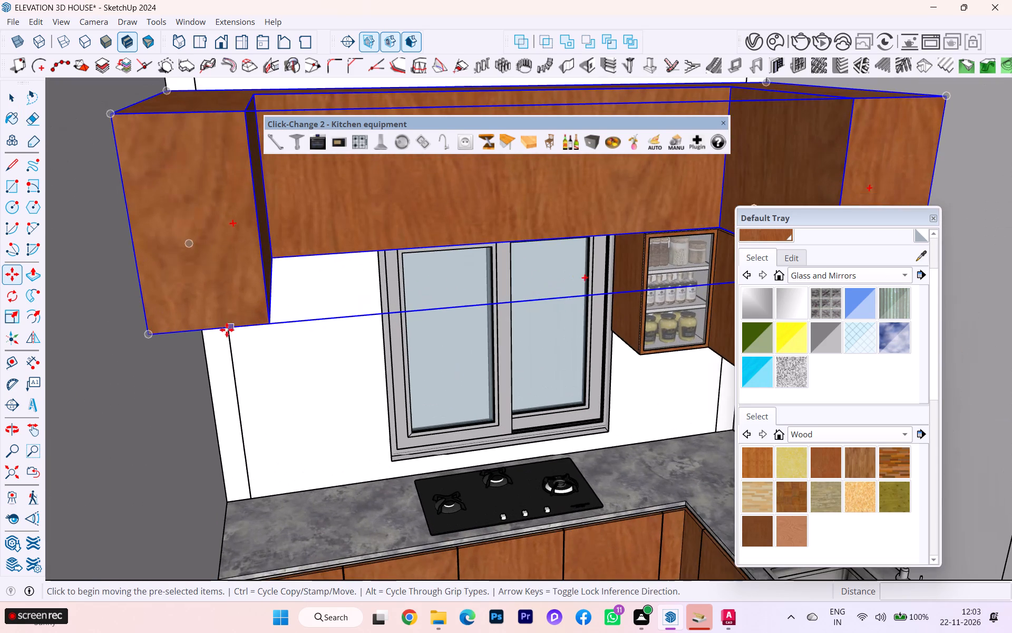
pyautogui.click(149, 335)
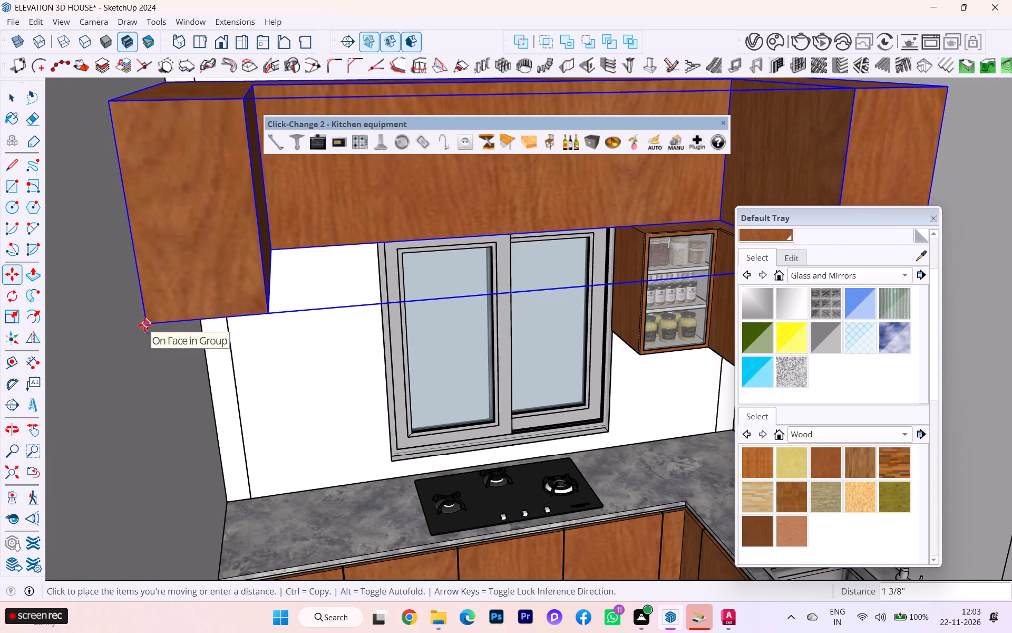
pyautogui.press('1')
pyautogui.press('Return')
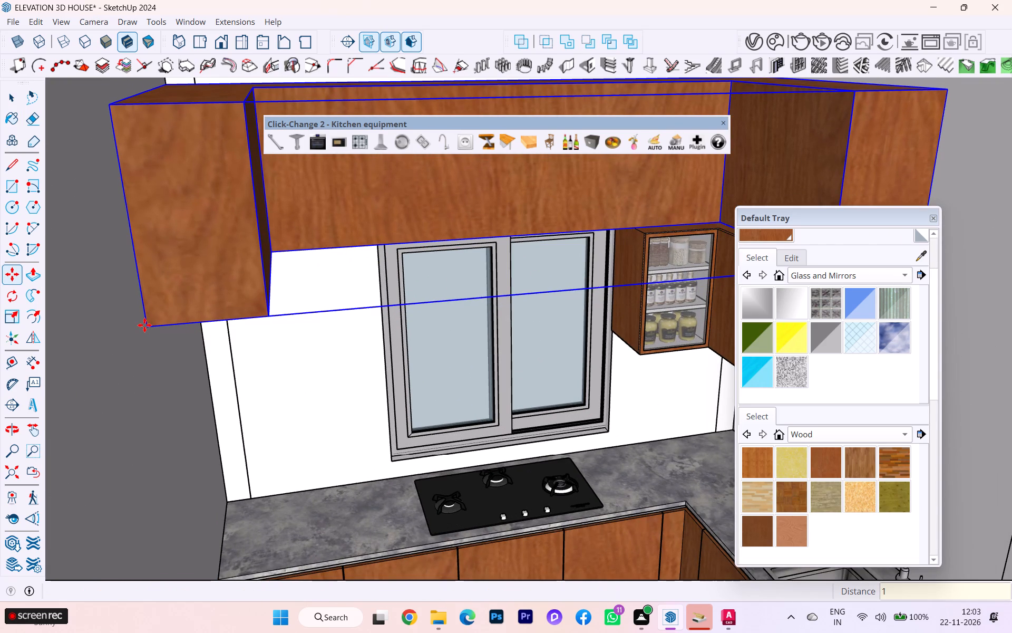
pyautogui.scroll(2, 144, 325)
pyautogui.scroll(-2, 144, 325)
pyautogui.scroll(1, 145, 335)
pyautogui.scroll(-3, 146, 337)
pyautogui.moveTo(196, 264); pyautogui.dragTo(194, 258, button='middle')
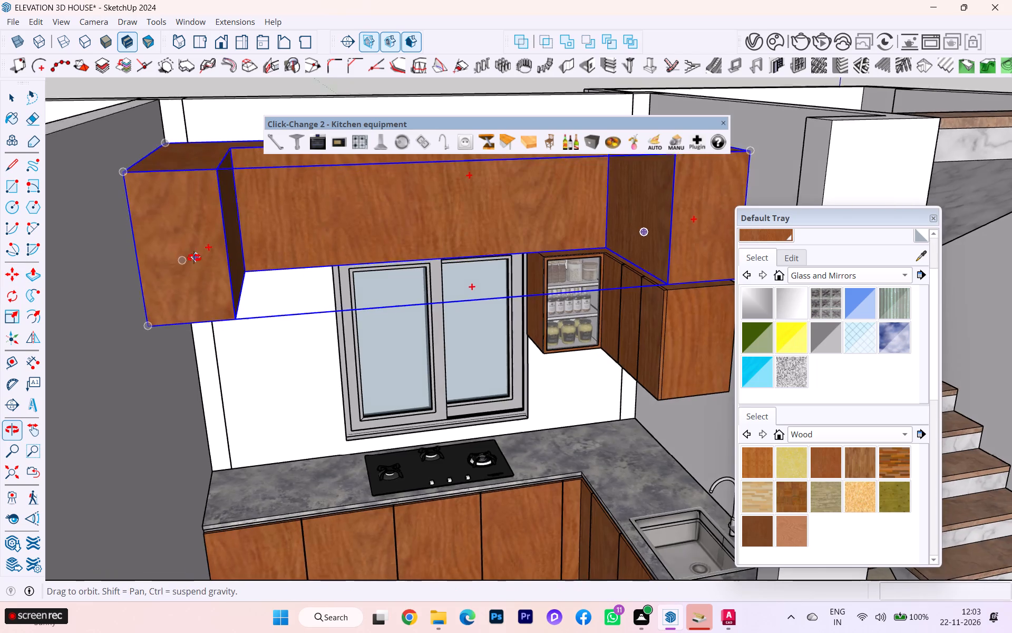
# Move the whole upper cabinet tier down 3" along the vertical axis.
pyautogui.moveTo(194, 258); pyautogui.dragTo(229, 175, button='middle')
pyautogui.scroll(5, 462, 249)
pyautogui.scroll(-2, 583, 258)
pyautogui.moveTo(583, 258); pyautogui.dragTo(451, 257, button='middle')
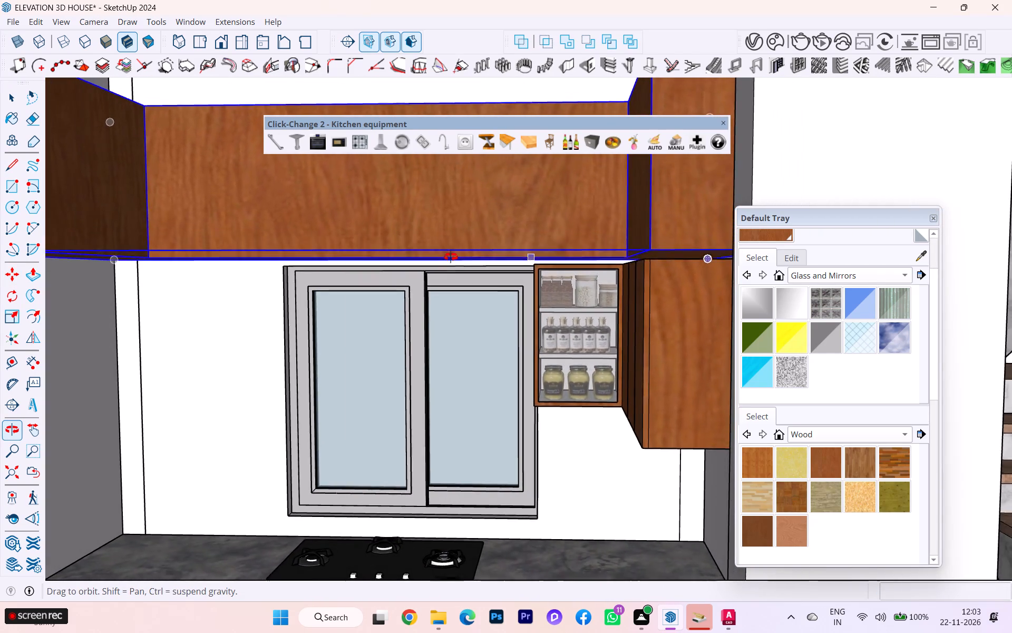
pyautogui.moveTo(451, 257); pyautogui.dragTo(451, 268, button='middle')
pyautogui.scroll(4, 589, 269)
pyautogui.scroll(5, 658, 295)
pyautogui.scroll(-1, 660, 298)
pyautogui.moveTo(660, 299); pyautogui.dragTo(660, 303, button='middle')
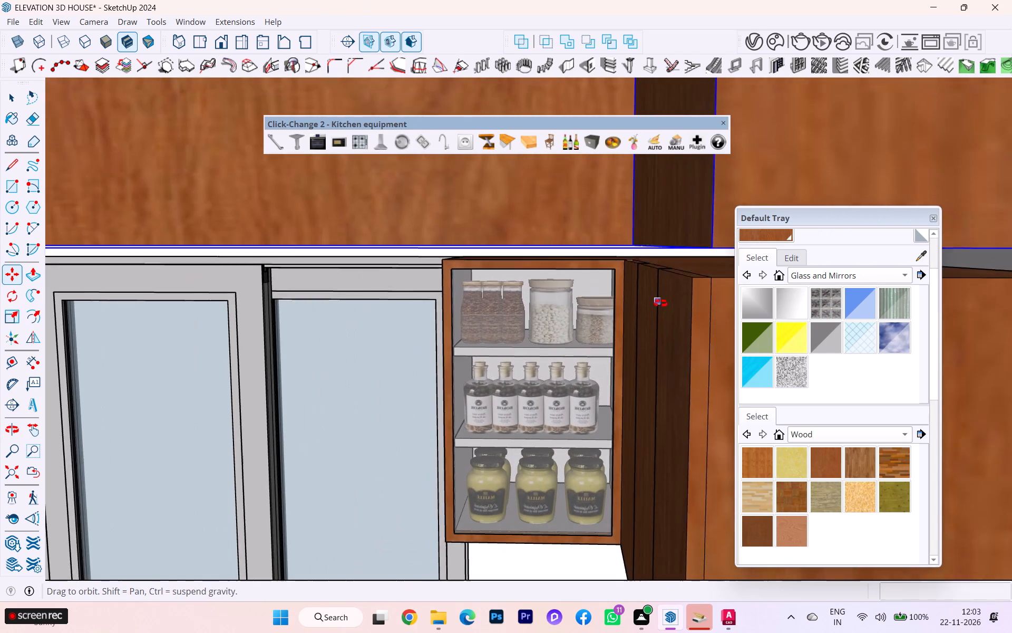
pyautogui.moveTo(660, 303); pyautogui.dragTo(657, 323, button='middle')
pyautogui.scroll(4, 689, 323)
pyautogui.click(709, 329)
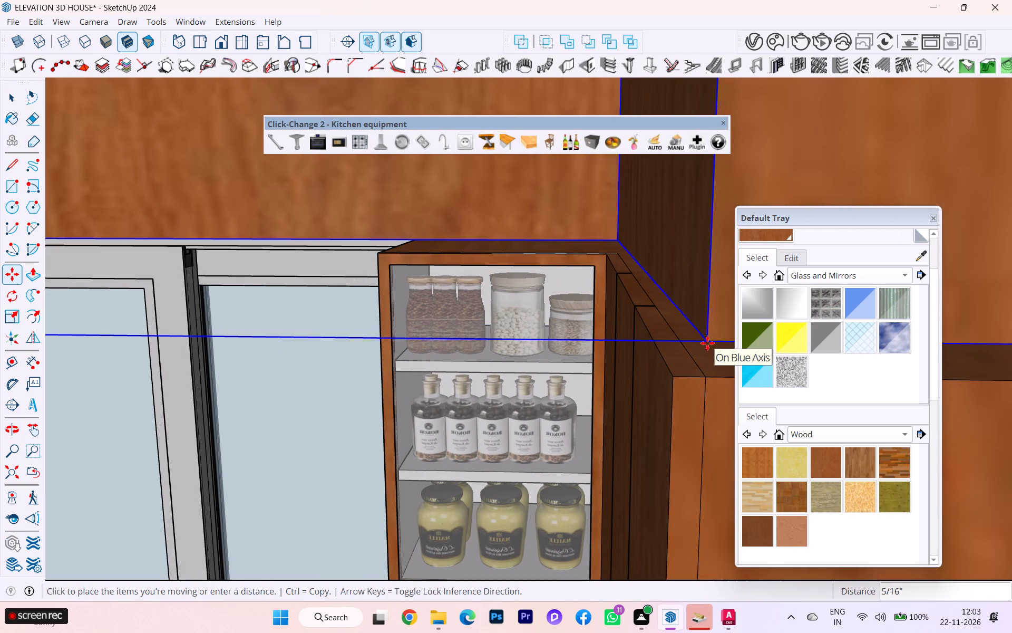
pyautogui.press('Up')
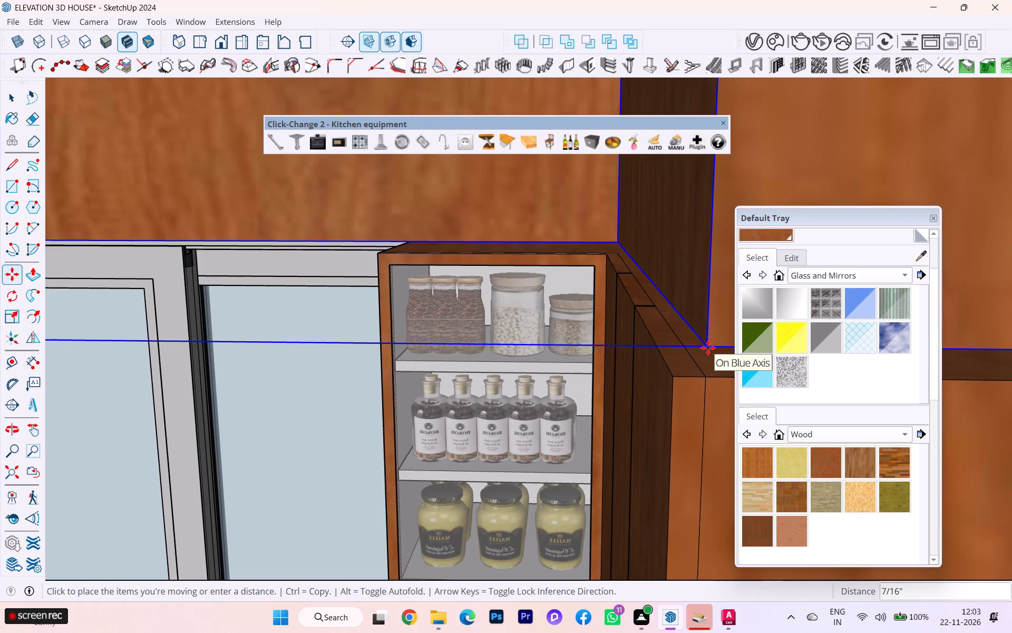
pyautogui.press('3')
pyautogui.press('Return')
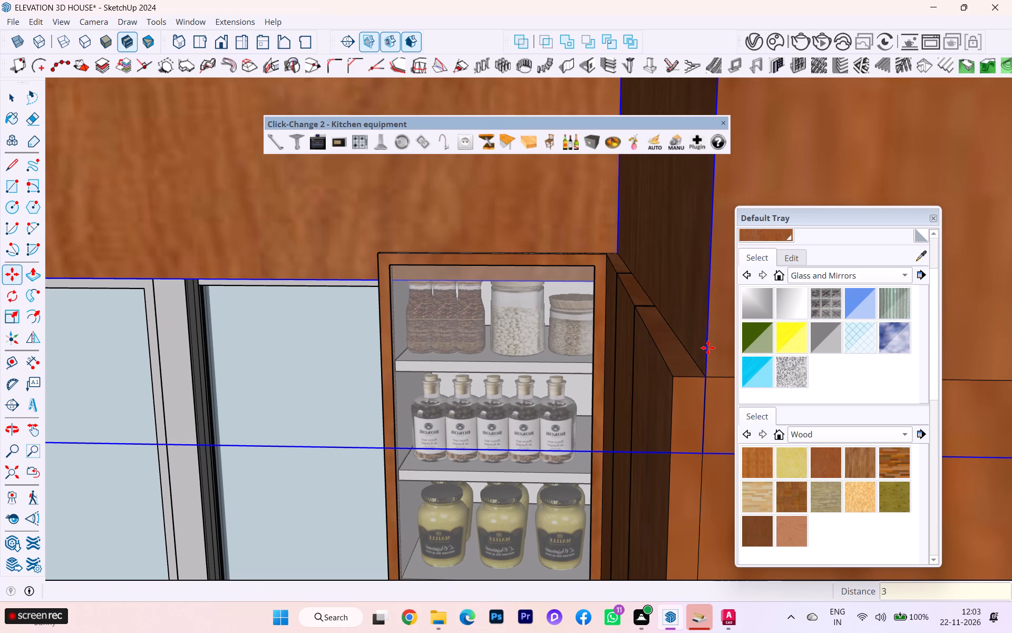
# Raise the upper tier and align its lower front corner with the top corner of the wall cabinets beside the glass spice cabinet.
pyautogui.scroll(4, 713, 370)
pyautogui.click(700, 380)
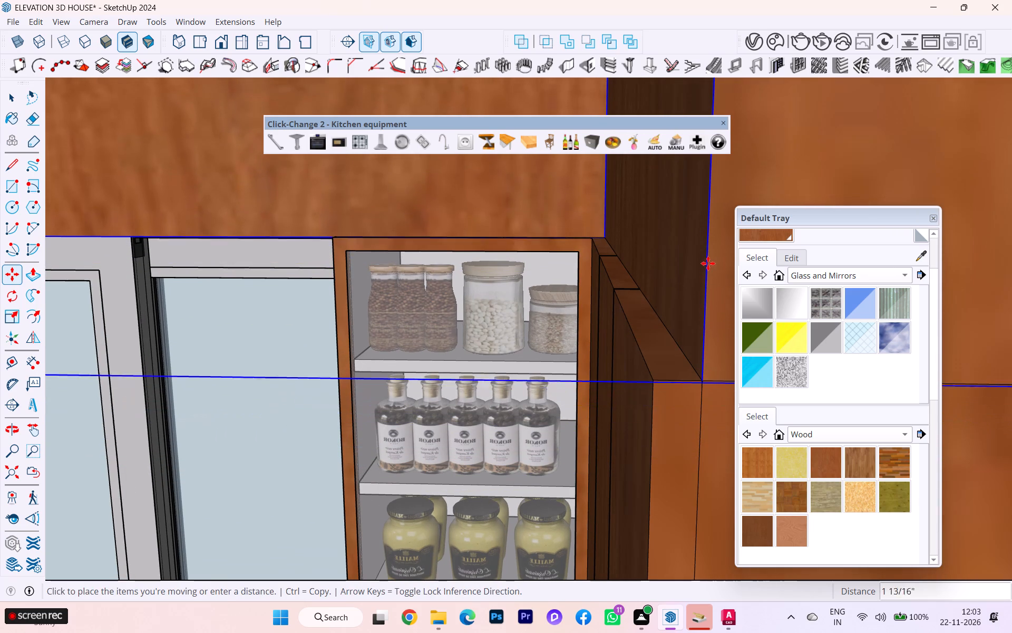
pyautogui.click(707, 251)
pyautogui.scroll(4, 699, 356)
pyautogui.click(704, 372)
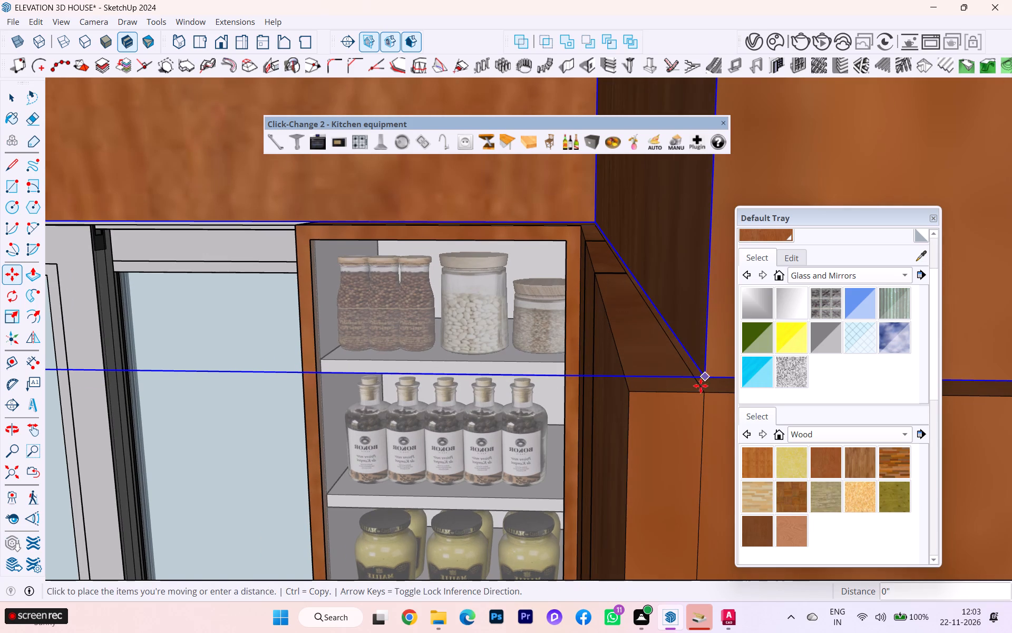
pyautogui.click(700, 389)
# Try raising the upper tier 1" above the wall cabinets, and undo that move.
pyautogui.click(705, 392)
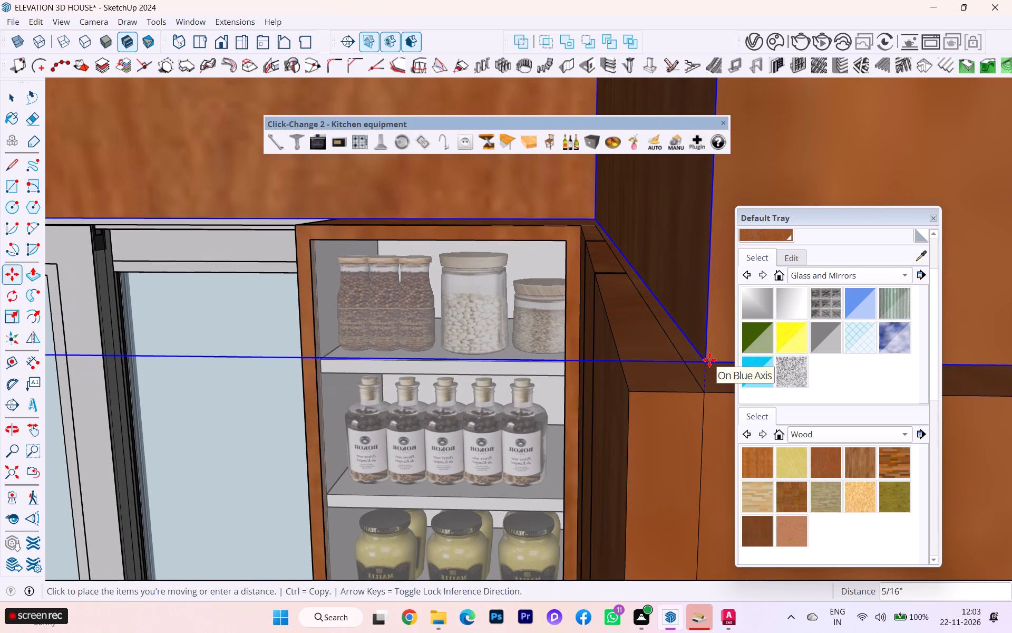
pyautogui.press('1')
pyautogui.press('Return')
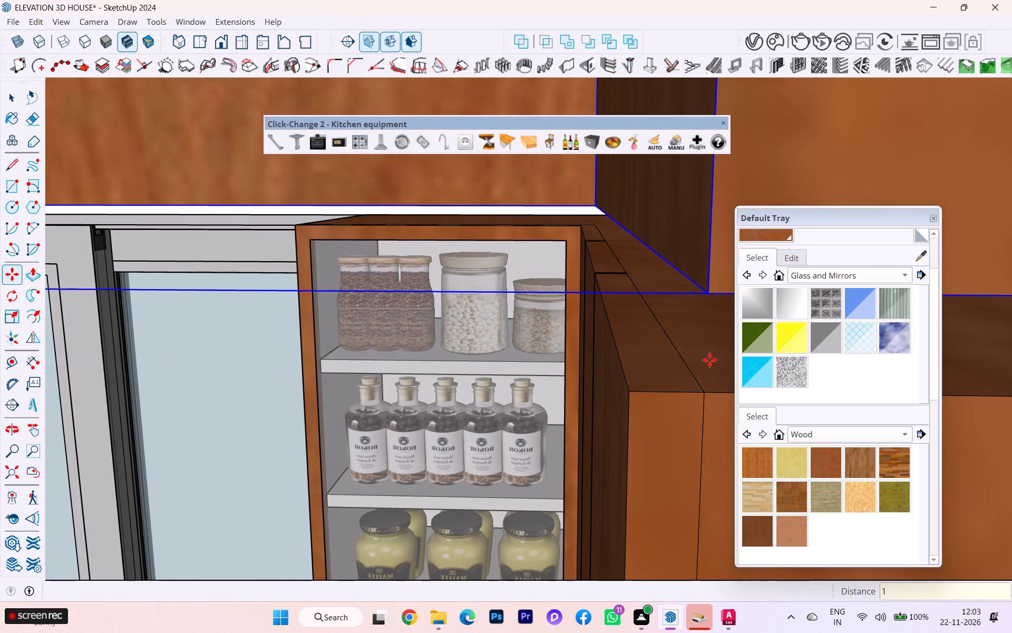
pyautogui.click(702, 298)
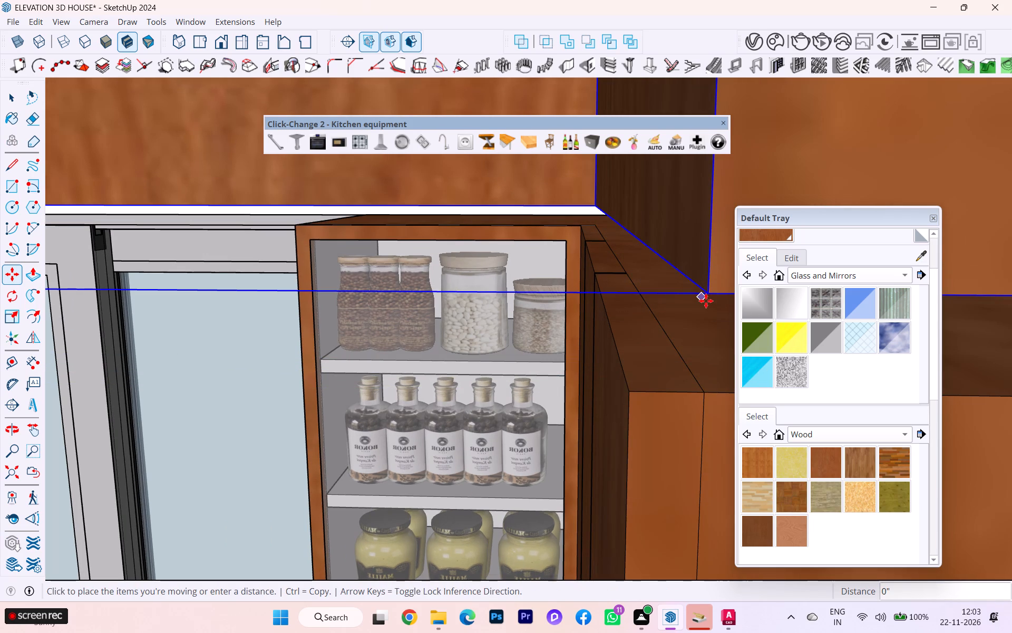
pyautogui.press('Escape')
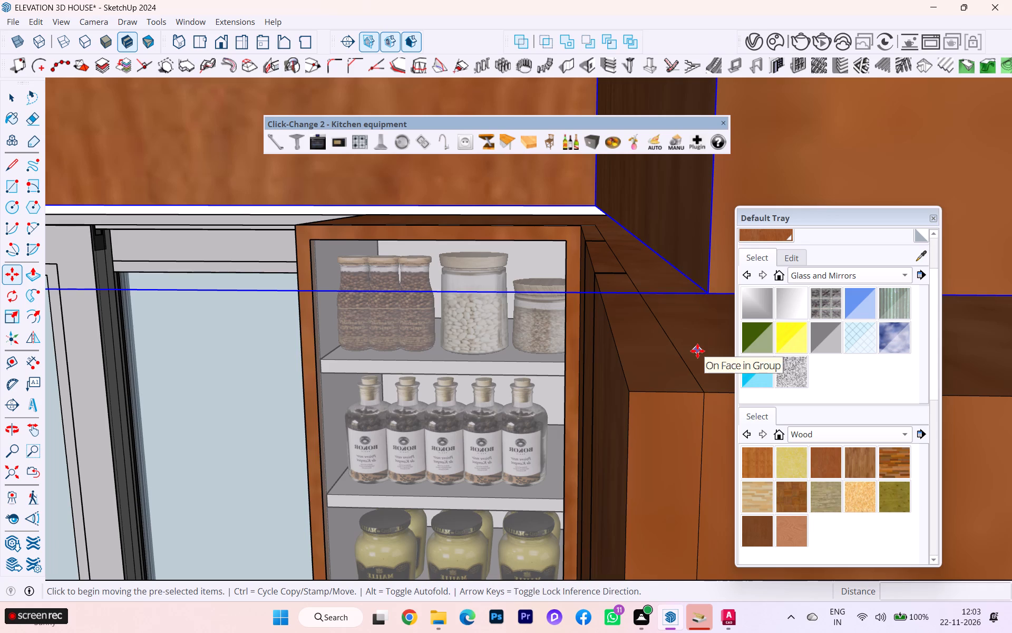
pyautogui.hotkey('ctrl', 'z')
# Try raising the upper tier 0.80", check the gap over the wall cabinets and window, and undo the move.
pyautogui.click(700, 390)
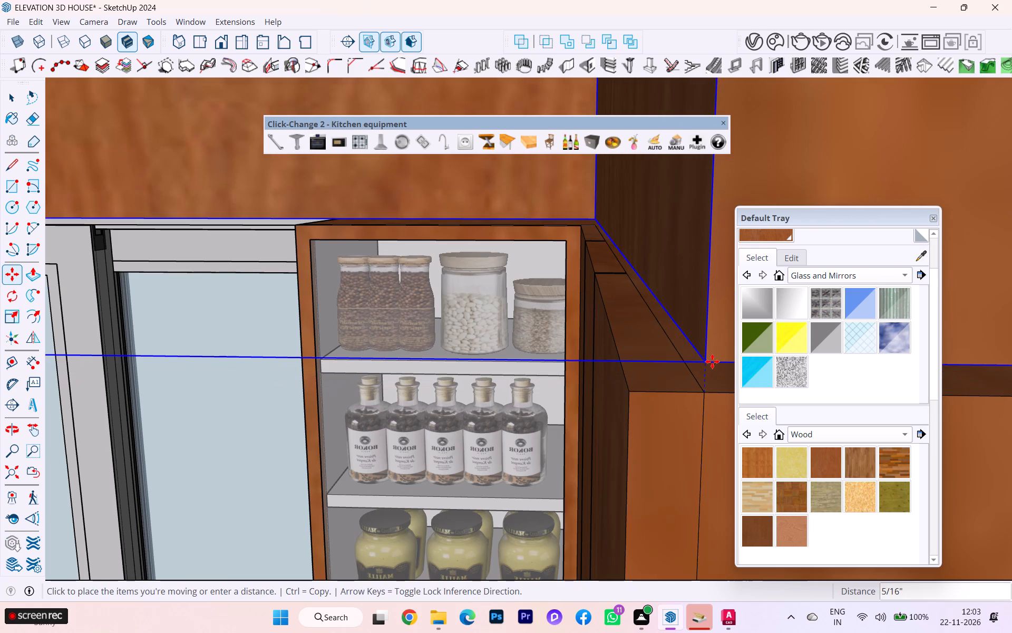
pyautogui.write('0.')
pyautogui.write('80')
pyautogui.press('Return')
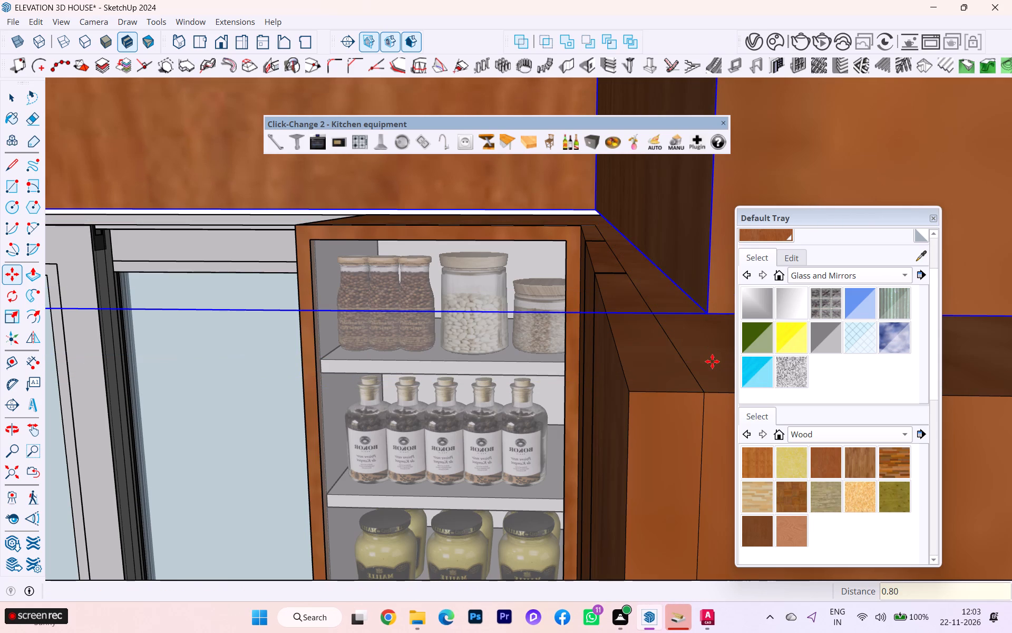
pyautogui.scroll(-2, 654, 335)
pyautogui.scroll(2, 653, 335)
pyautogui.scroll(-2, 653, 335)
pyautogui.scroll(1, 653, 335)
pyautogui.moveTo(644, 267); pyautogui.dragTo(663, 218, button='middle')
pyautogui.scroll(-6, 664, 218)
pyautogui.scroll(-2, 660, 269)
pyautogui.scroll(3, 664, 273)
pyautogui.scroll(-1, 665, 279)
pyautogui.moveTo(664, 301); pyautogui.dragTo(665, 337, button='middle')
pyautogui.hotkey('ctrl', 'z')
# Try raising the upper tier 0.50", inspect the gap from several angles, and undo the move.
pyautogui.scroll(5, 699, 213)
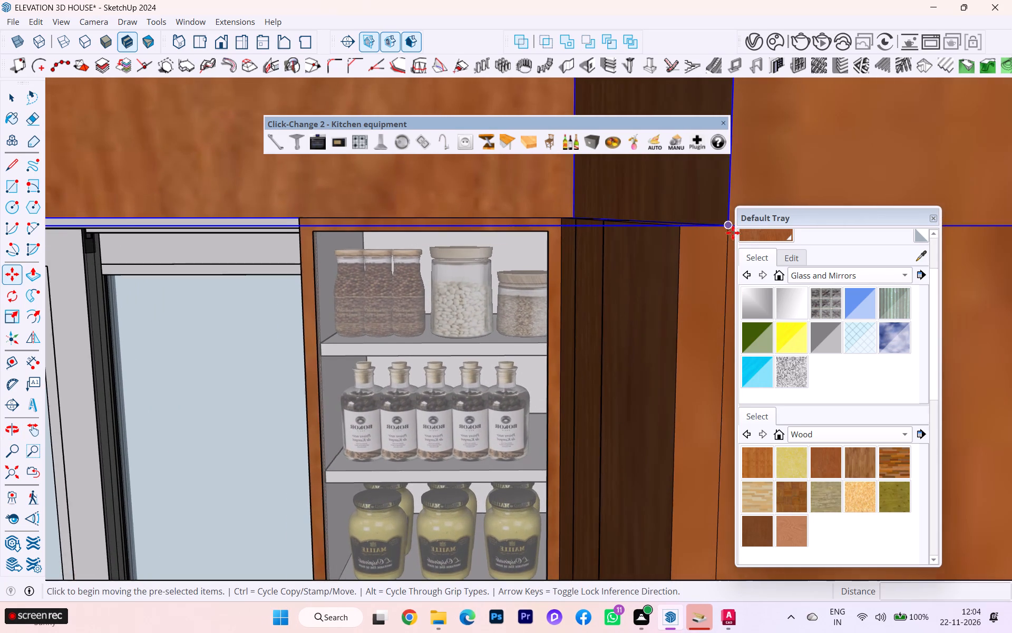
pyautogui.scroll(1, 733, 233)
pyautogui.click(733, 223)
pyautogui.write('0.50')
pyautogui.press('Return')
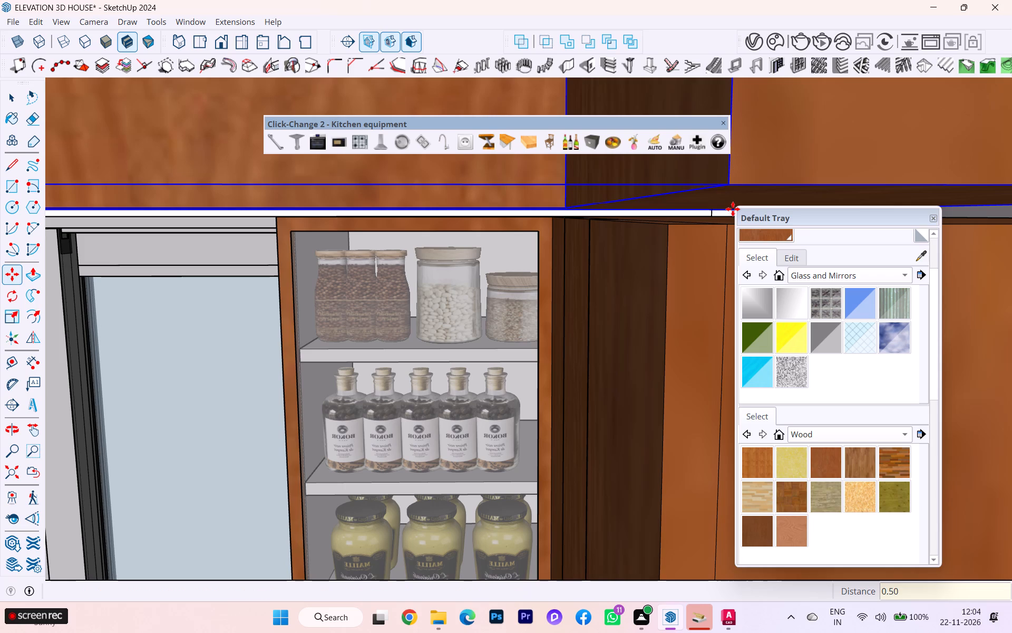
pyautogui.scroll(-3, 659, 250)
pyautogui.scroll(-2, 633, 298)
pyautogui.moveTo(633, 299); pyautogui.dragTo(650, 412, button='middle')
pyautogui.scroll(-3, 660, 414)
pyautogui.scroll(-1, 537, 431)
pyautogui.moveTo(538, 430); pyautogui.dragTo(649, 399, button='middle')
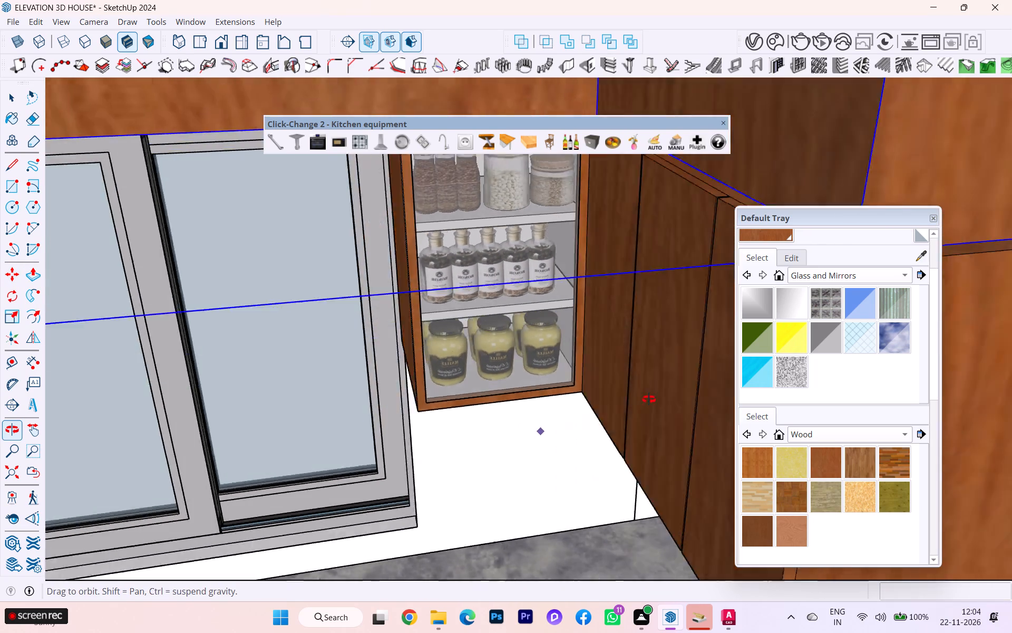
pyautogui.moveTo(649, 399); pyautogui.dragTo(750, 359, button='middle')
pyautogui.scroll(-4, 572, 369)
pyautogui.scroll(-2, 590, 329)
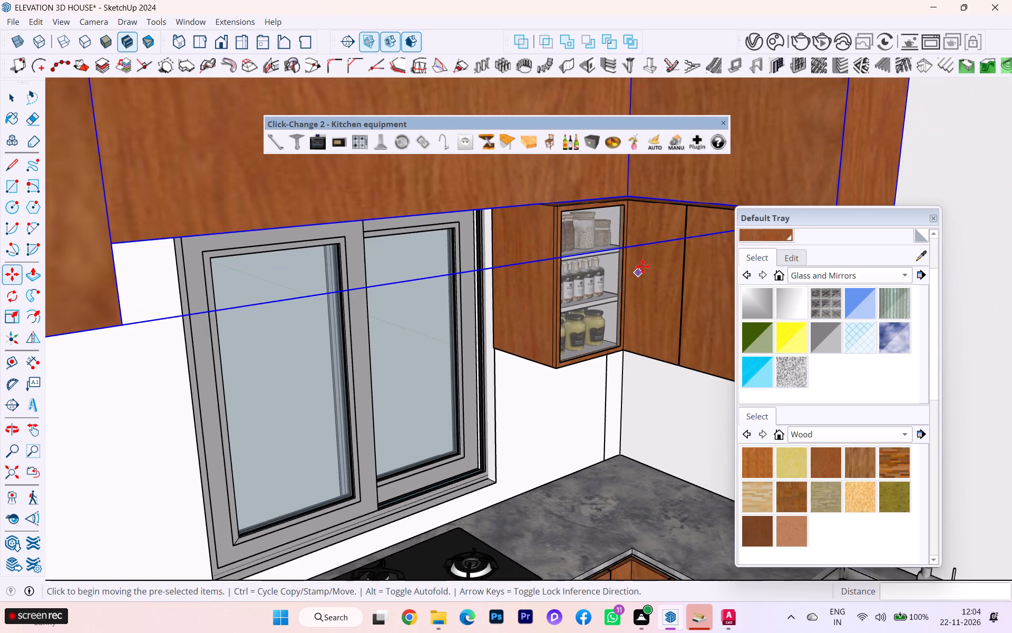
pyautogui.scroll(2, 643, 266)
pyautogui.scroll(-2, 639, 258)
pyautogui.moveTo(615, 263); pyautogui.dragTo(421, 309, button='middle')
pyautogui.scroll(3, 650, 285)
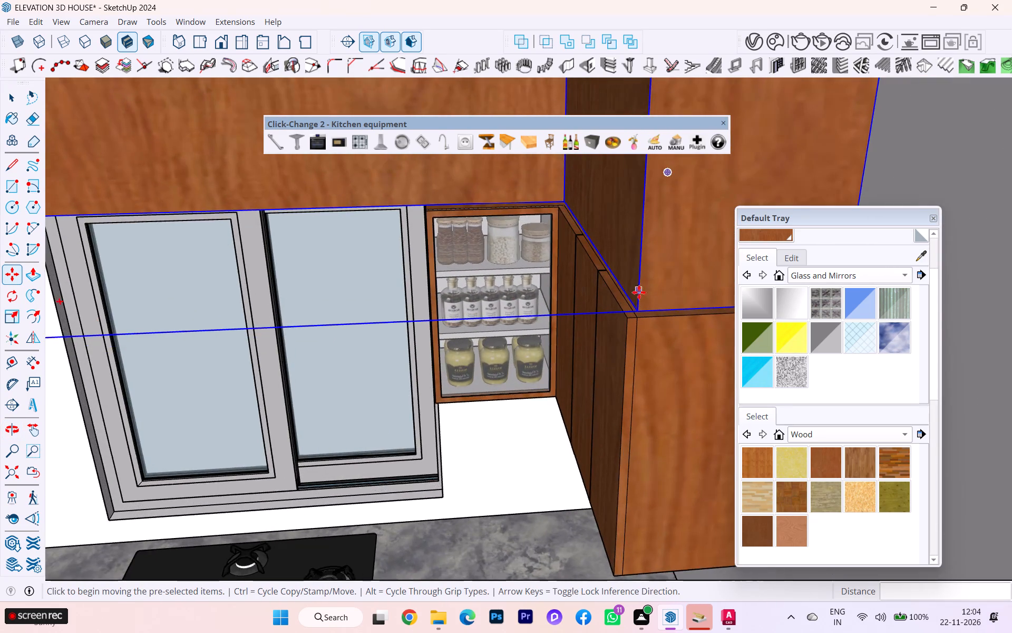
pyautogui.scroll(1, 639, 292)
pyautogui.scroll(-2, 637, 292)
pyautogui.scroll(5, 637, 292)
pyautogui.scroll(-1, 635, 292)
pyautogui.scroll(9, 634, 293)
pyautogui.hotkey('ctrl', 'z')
# Raise the upper tier 0.10" above the wall cabinets and check how it sits over the window and spice cabinet.
pyautogui.scroll(2, 652, 320)
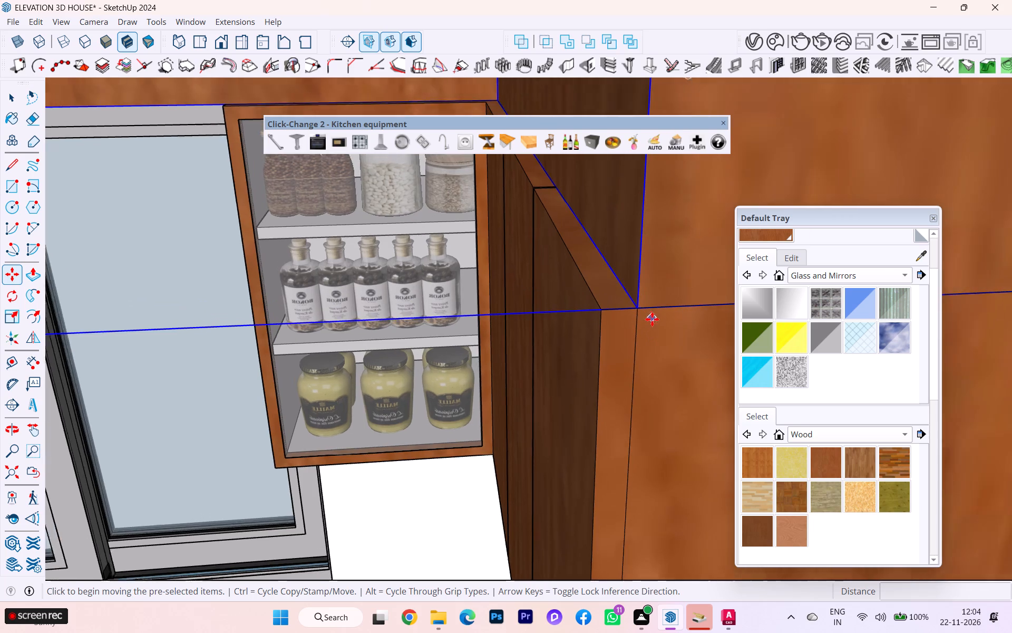
pyautogui.scroll(2, 652, 319)
pyautogui.click(635, 305)
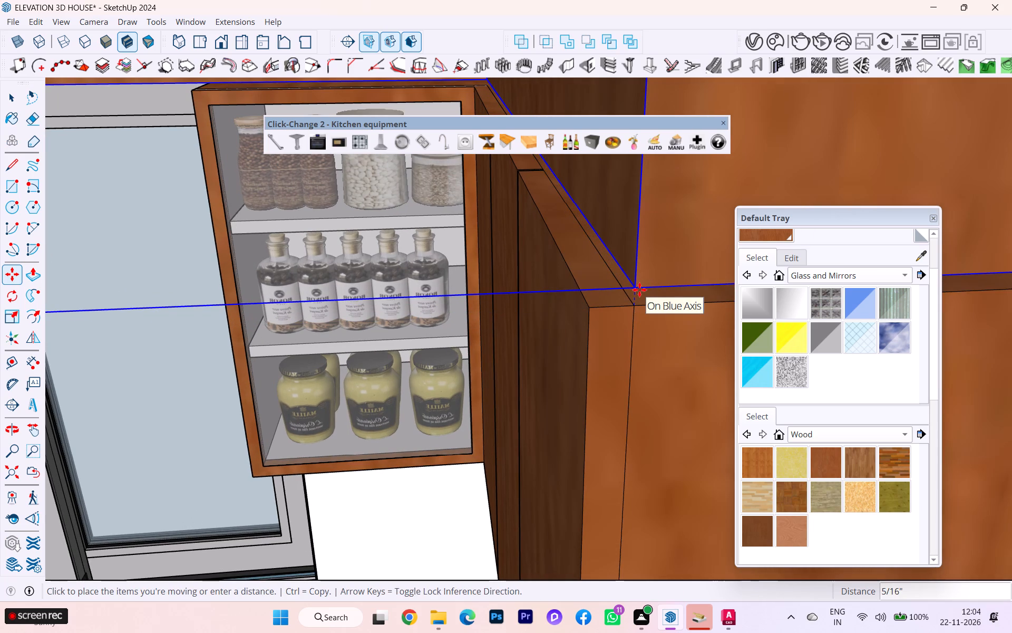
pyautogui.write('0.10')
pyautogui.press('Return')
pyautogui.scroll(-6, 629, 296)
pyautogui.moveTo(596, 317); pyautogui.dragTo(599, 197, button='middle')
pyautogui.scroll(-2, 621, 234)
pyautogui.scroll(-2, 514, 297)
pyautogui.scroll(-1, 562, 290)
pyautogui.scroll(1, 562, 290)
pyautogui.scroll(-6, 562, 290)
pyautogui.scroll(1, 585, 287)
pyautogui.scroll(-8, 585, 288)
pyautogui.scroll(-1, 630, 320)
pyautogui.moveTo(629, 320); pyautogui.dragTo(535, 388, button='middle')
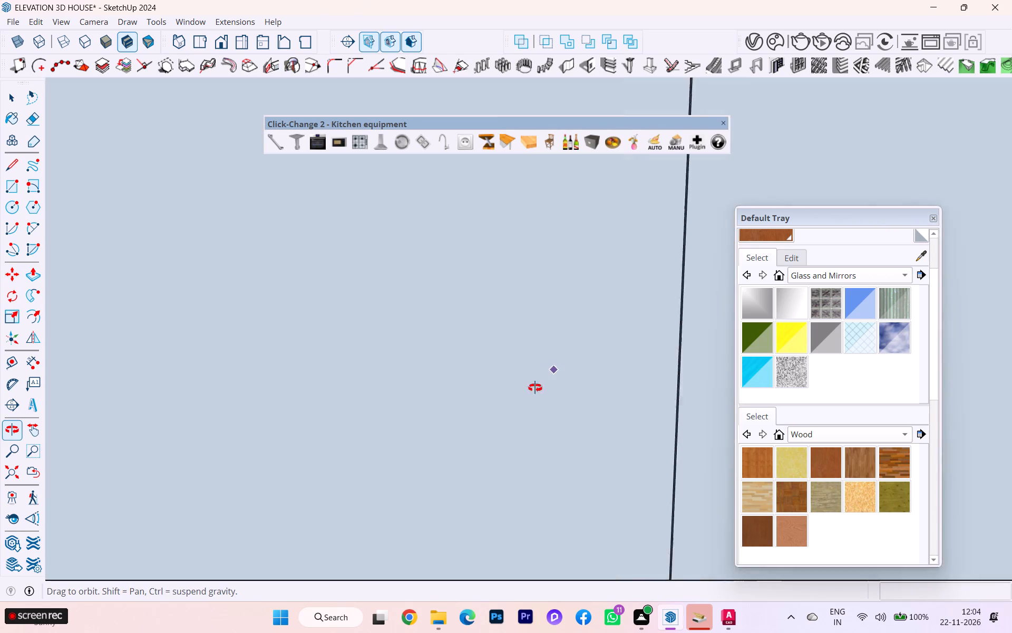
pyautogui.moveTo(535, 388); pyautogui.dragTo(586, 406, button='middle')
pyautogui.scroll(-3, 734, 348)
pyautogui.scroll(2, 737, 348)
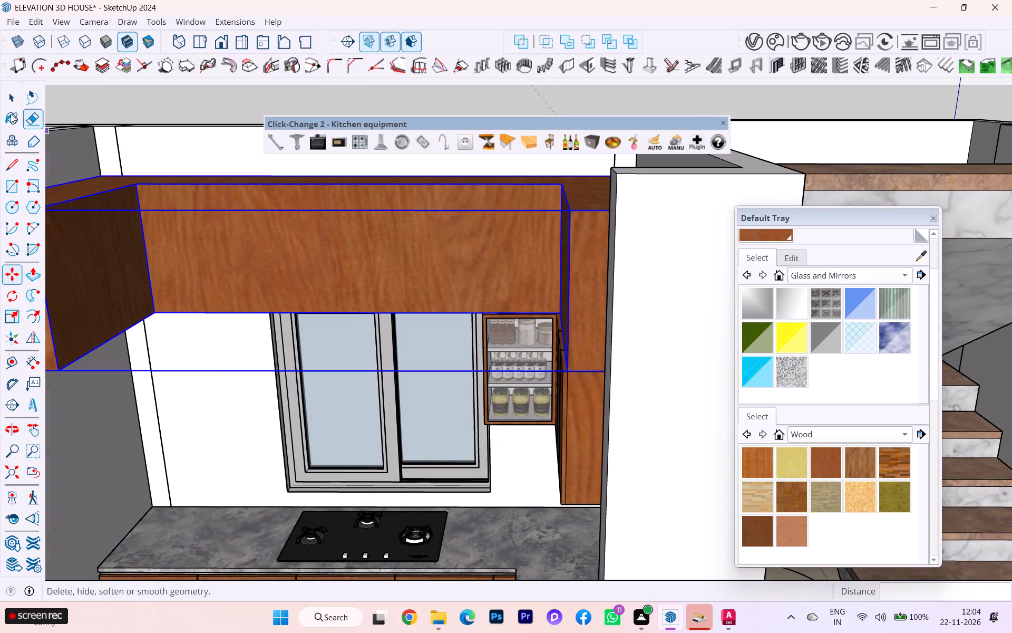
# Open the upper cabinet tier group for editing.
pyautogui.click(4, 97)
pyautogui.doubleClick(127, 257)
pyautogui.scroll(3, 191, 250)
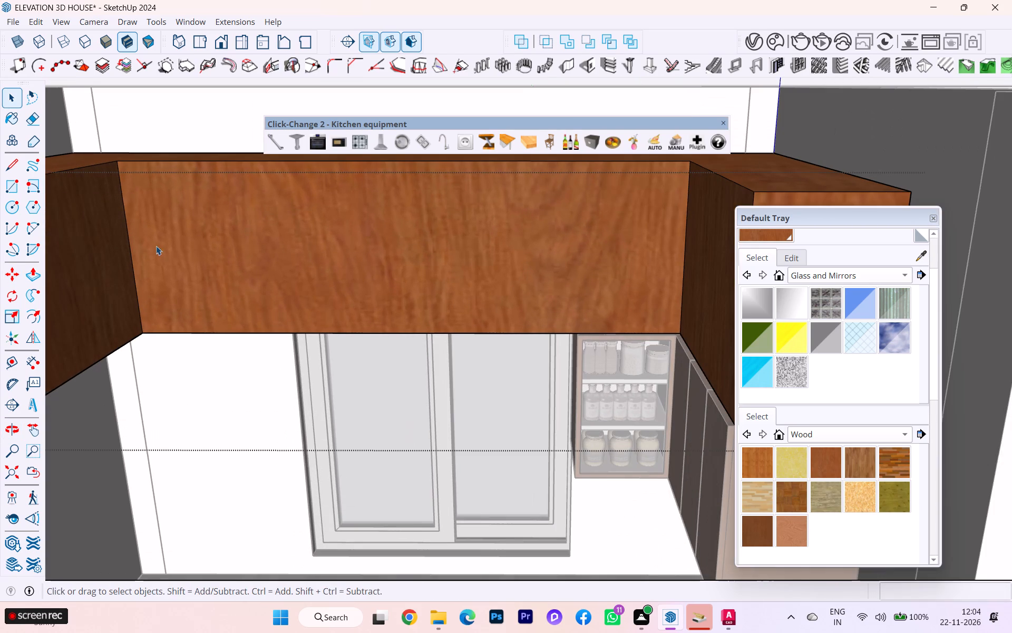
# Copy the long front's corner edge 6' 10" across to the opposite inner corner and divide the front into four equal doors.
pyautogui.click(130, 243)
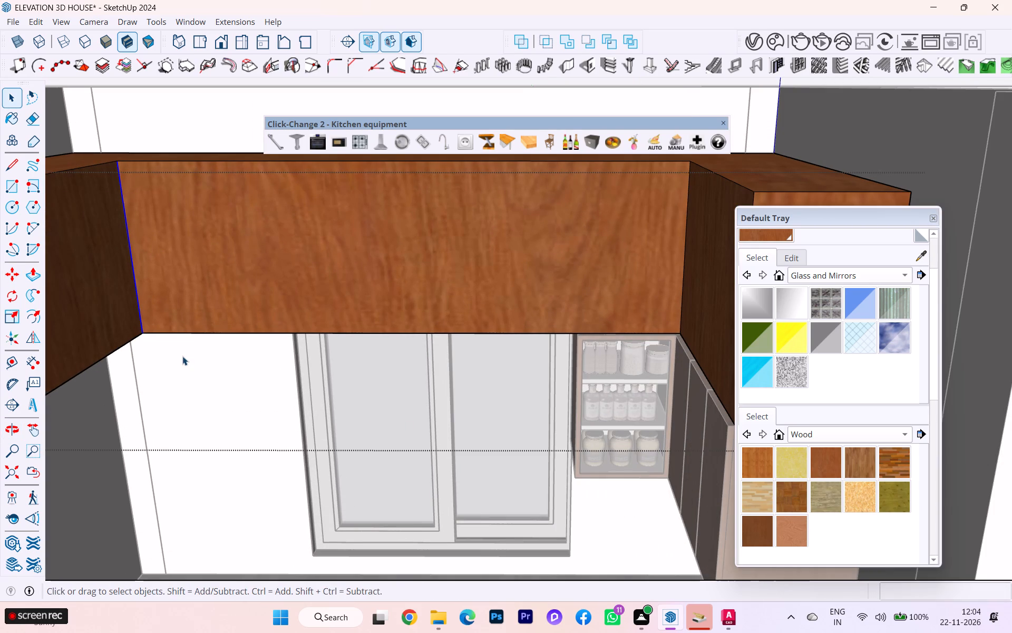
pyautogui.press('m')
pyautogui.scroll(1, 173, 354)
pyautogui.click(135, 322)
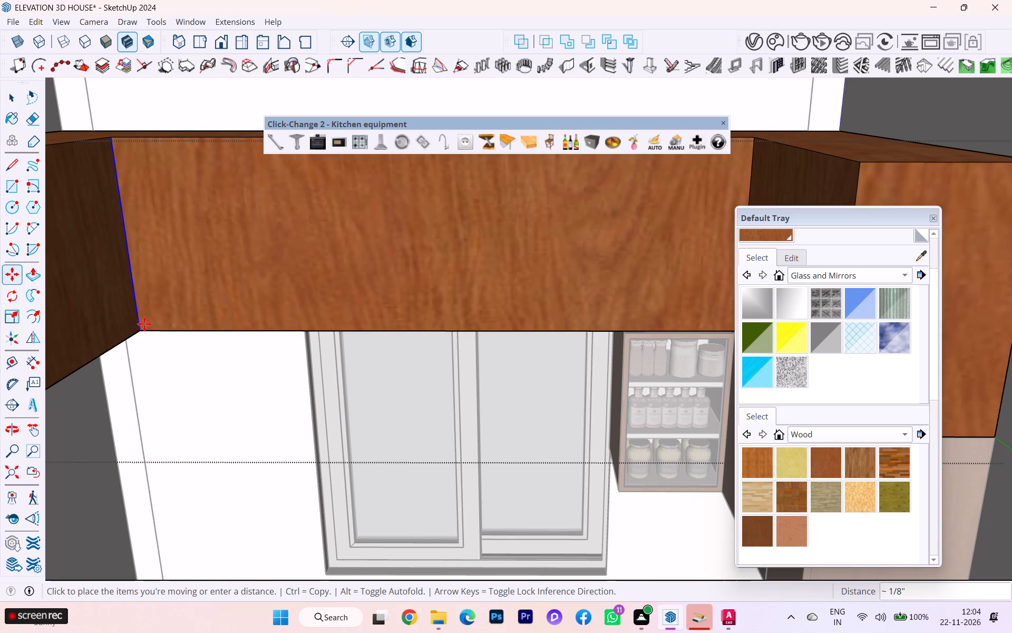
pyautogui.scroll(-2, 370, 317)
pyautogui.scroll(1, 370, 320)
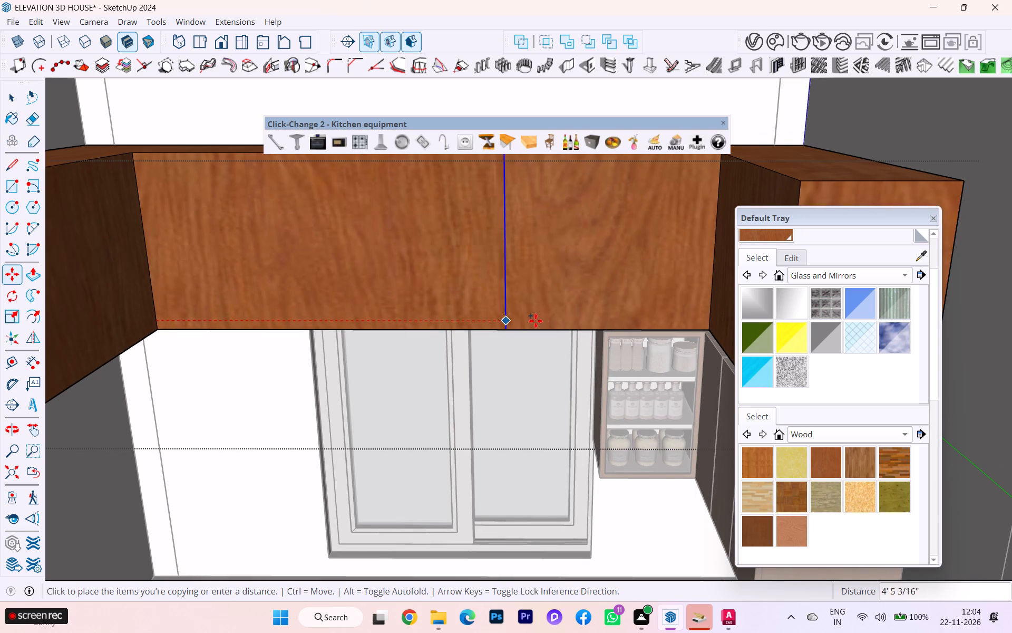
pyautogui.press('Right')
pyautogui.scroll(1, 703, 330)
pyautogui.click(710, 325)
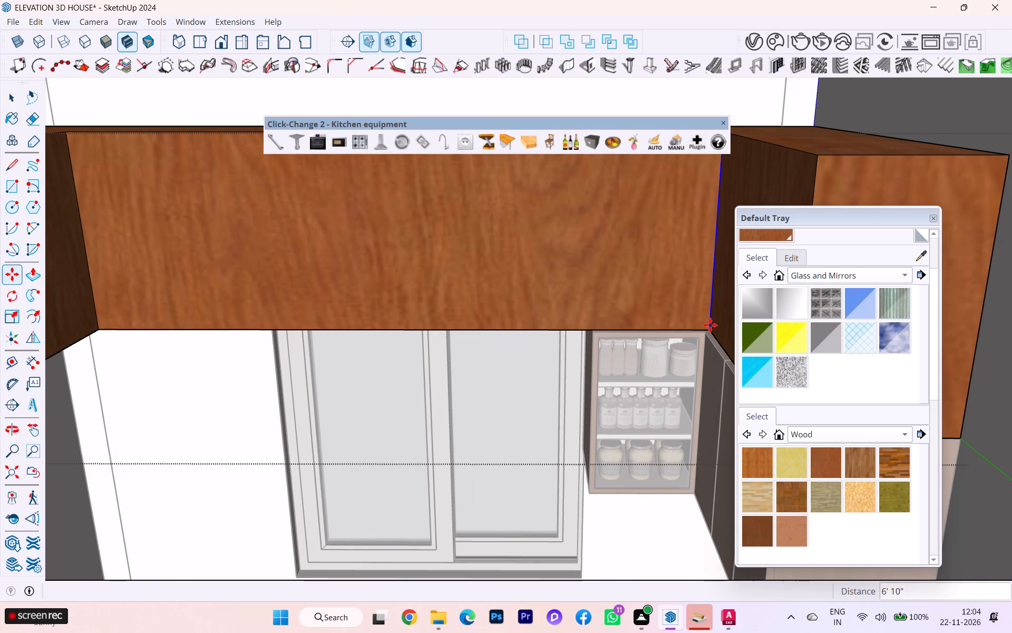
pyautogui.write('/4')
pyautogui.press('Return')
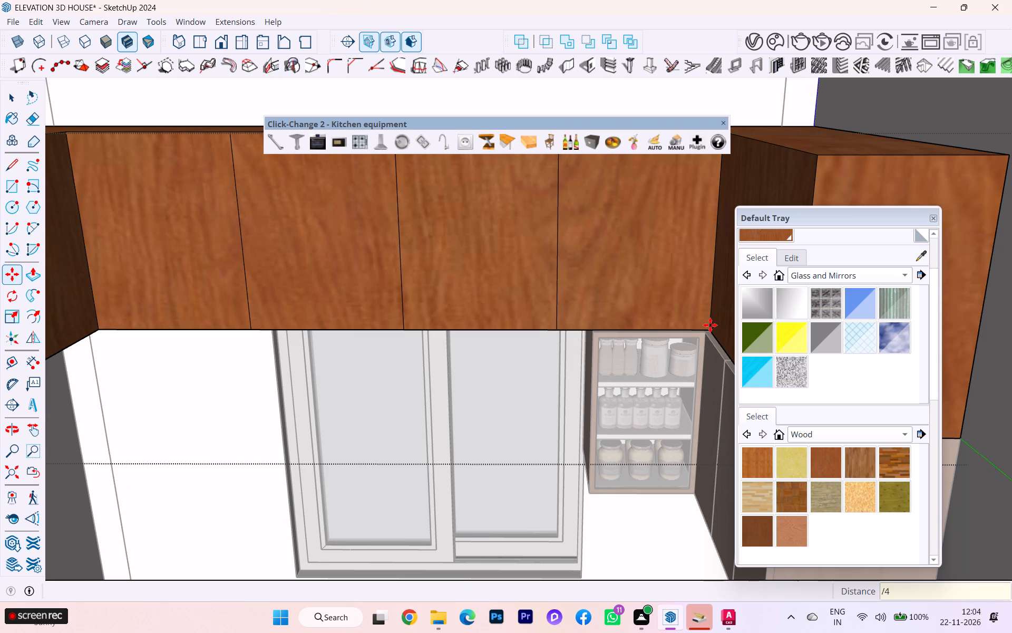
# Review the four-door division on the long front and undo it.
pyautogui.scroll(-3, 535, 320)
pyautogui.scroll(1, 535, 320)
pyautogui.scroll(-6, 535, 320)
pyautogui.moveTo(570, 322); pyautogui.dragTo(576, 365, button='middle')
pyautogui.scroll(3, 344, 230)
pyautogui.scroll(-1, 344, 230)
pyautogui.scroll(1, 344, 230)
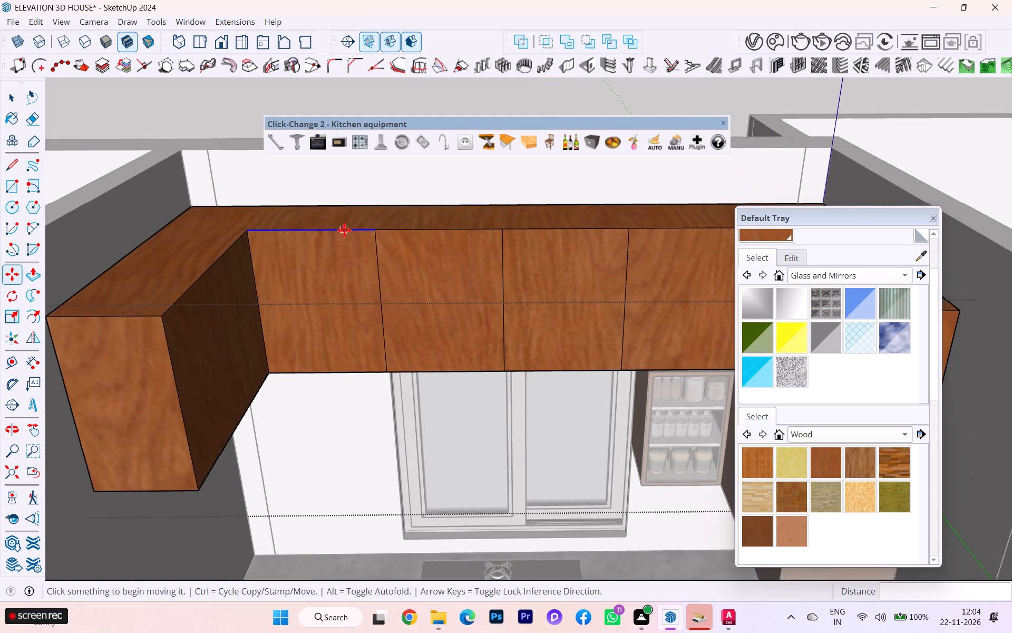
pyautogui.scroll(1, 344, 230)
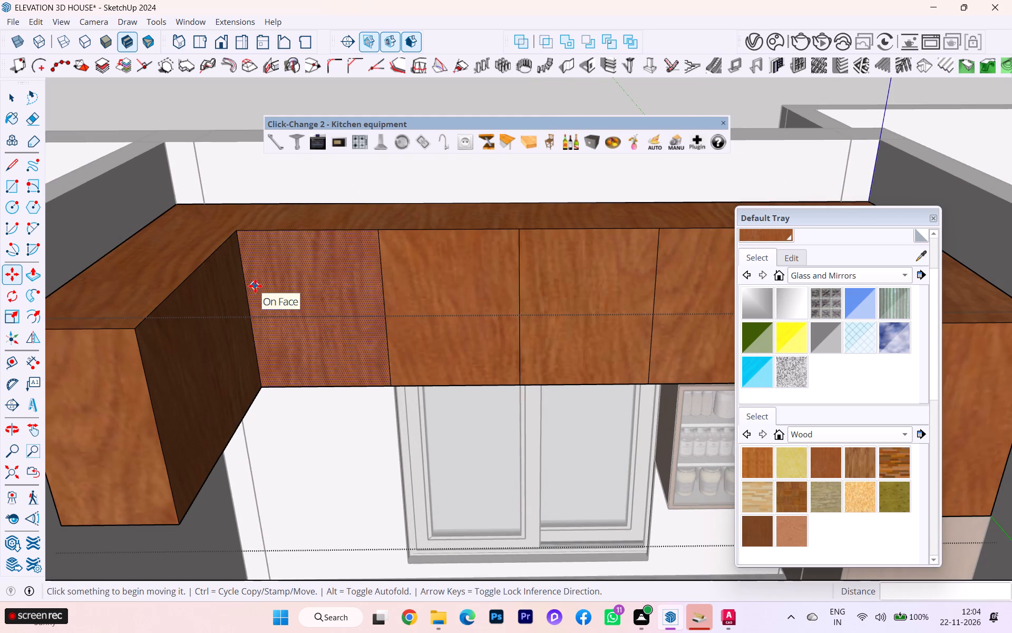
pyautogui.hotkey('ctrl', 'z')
# Offset the outline of the inward-facing front on the short run away from the spice cabinet inward by 0.75".
pyautogui.click(11, 97)
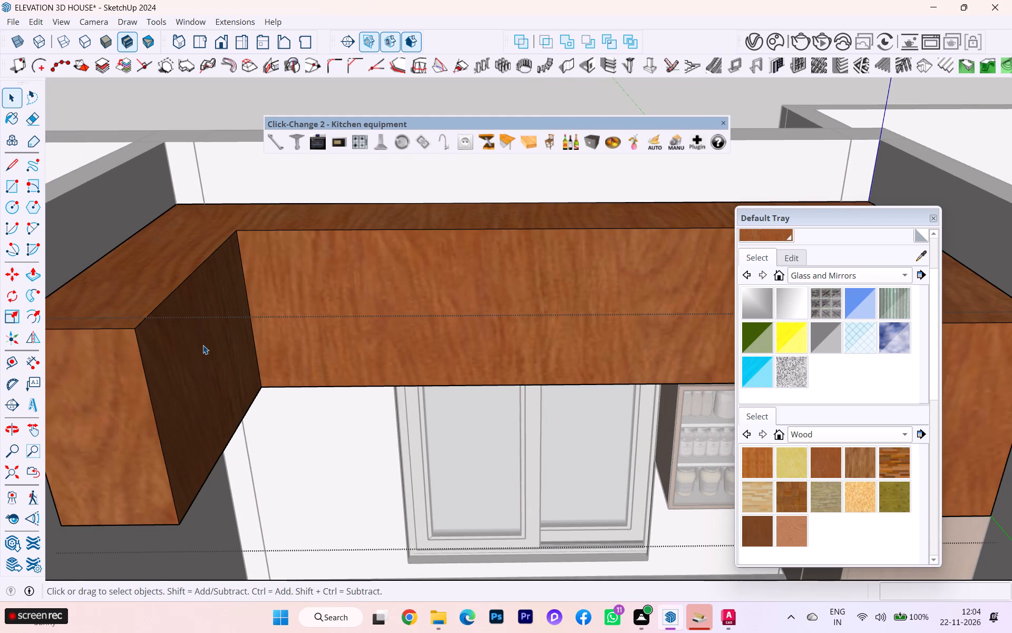
pyautogui.click(209, 367)
pyautogui.press('f')
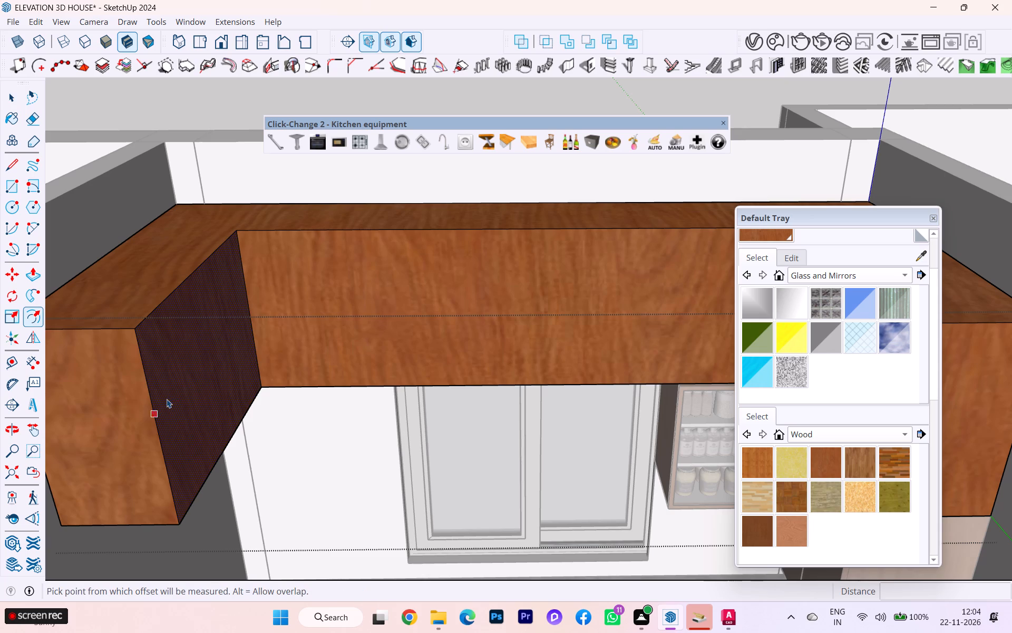
pyautogui.click(158, 400)
pyautogui.write('.75')
pyautogui.press('Return')
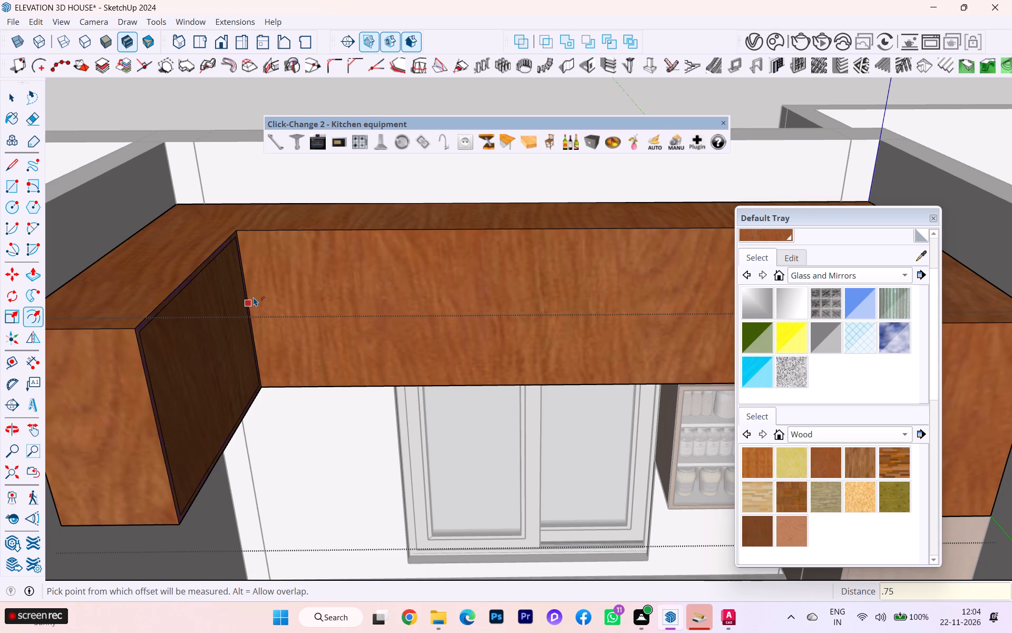
pyautogui.scroll(1, 250, 277)
pyautogui.press('Escape')
# Offset the outline of the upper tier's long front above the window inward by 0.75".
pyautogui.scroll(3, 238, 252)
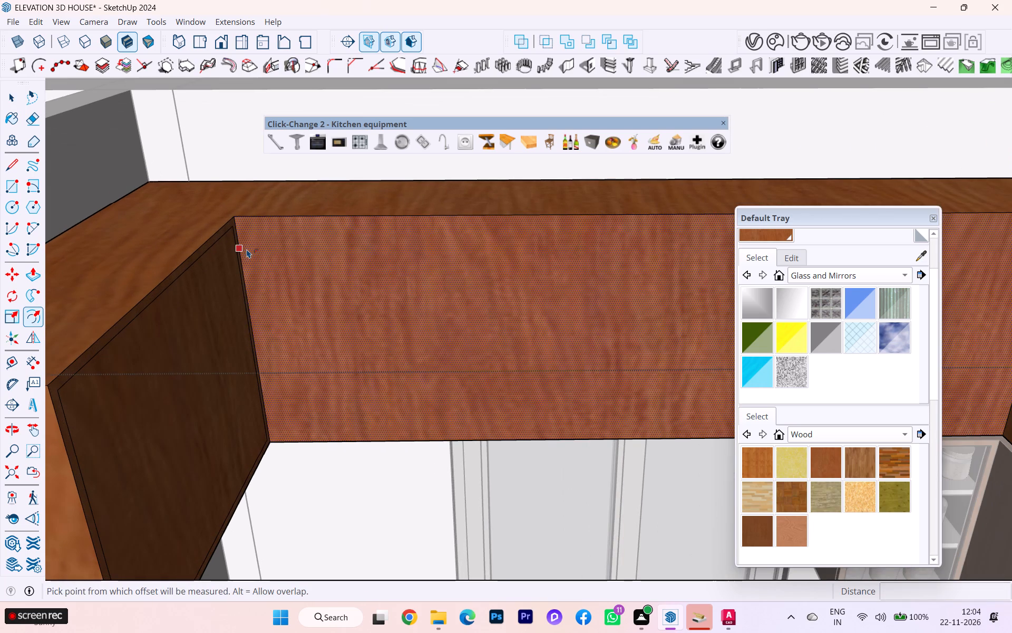
pyautogui.click(247, 247)
pyautogui.write('.75')
pyautogui.press('Return')
# Offset the outline of the inward-facing front on the short run beside the spice cabinet inward by 0.75".
pyautogui.scroll(-1, 235, 260)
pyautogui.scroll(1, 233, 263)
pyautogui.scroll(-2, 230, 275)
pyautogui.scroll(1, 223, 297)
pyautogui.scroll(-5, 221, 300)
pyautogui.moveTo(245, 305); pyautogui.dragTo(407, 328, button='middle')
pyautogui.scroll(-7, 223, 287)
pyautogui.scroll(4, 582, 269)
pyautogui.scroll(2, 559, 310)
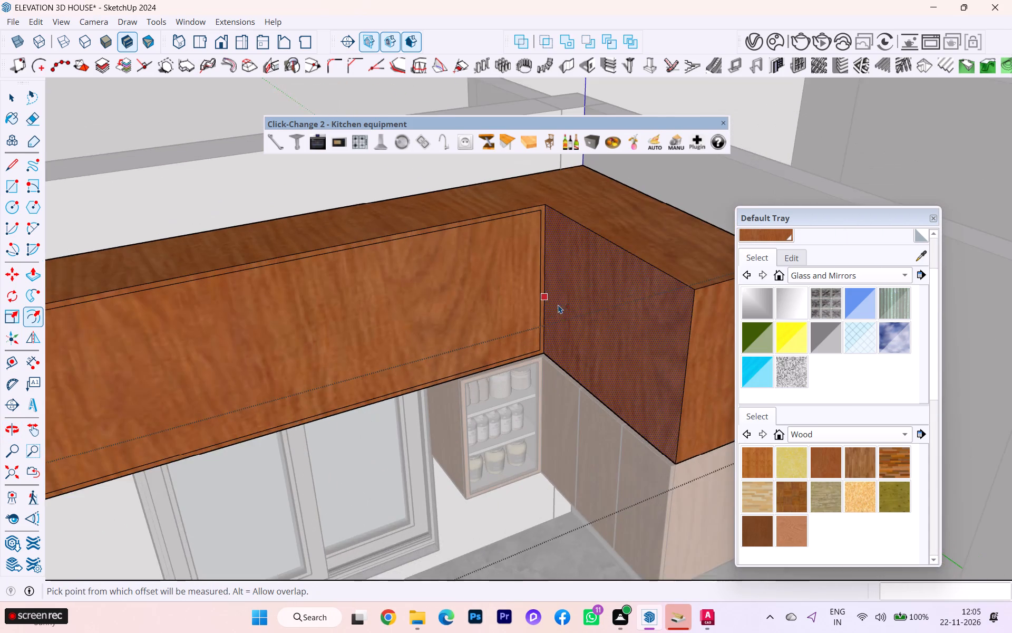
pyautogui.scroll(2, 558, 304)
pyautogui.click(545, 290)
pyautogui.click(551, 287)
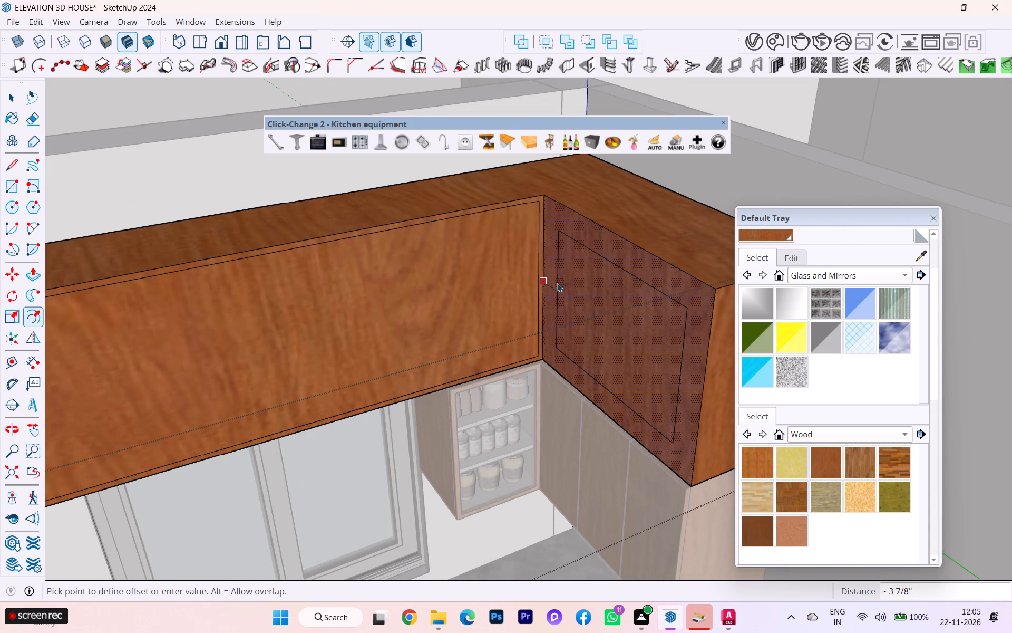
pyautogui.write('.75')
pyautogui.press('Return')
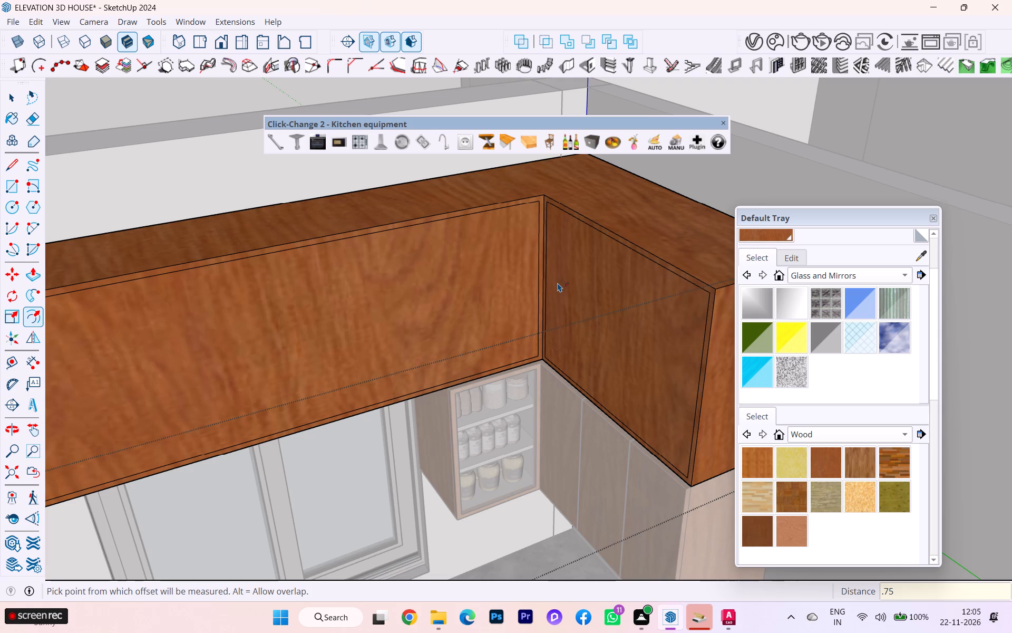
# Push the framed front of the short run beside the spice cabinet 13" inward to hollow out the cabinet.
pyautogui.press('p')
pyautogui.click(582, 275)
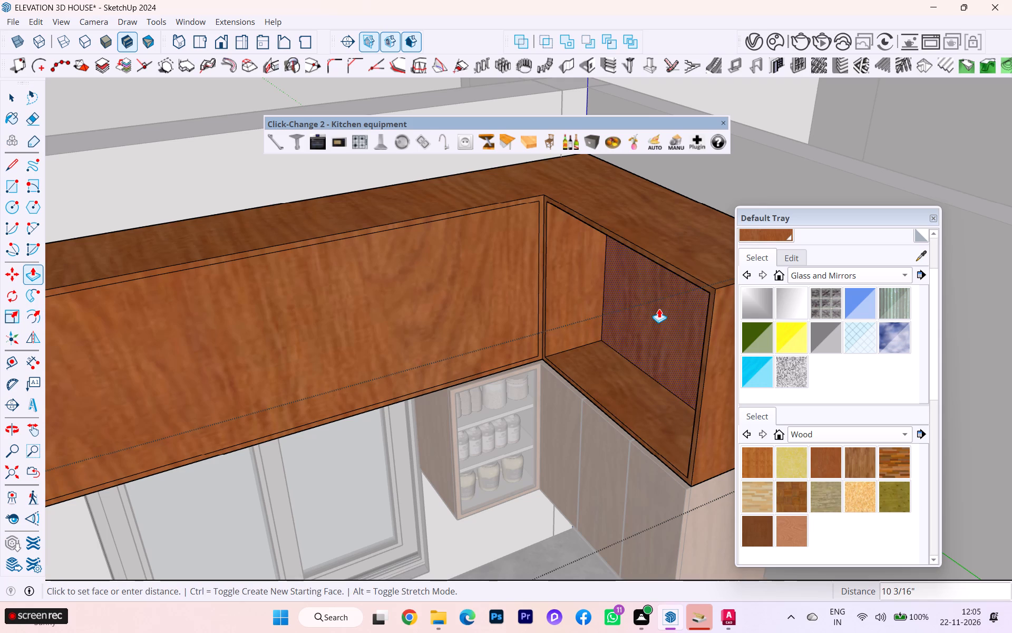
pyautogui.write('13')
pyautogui.press('Return')
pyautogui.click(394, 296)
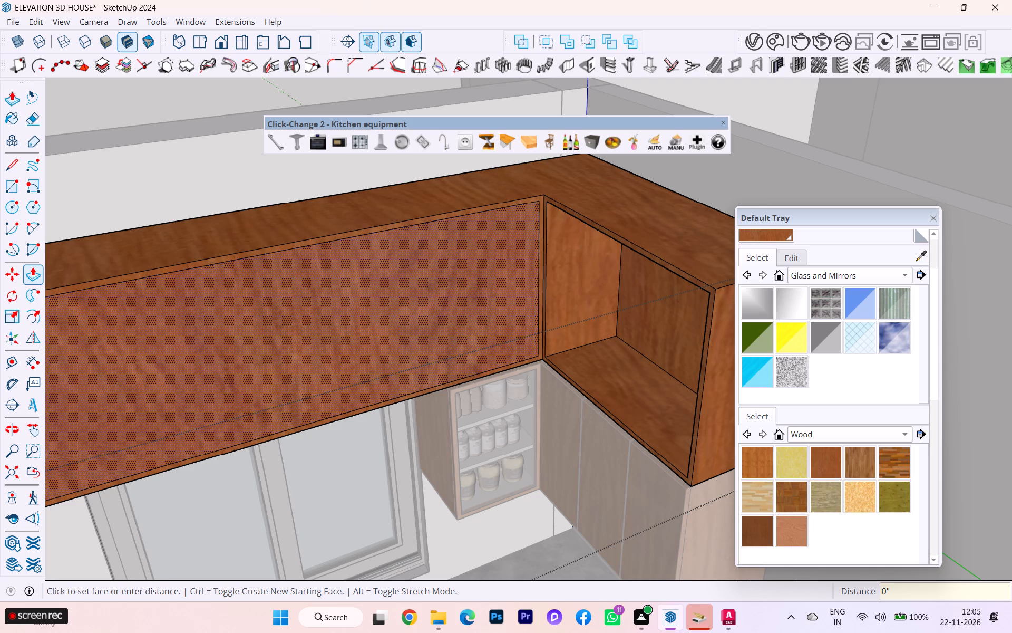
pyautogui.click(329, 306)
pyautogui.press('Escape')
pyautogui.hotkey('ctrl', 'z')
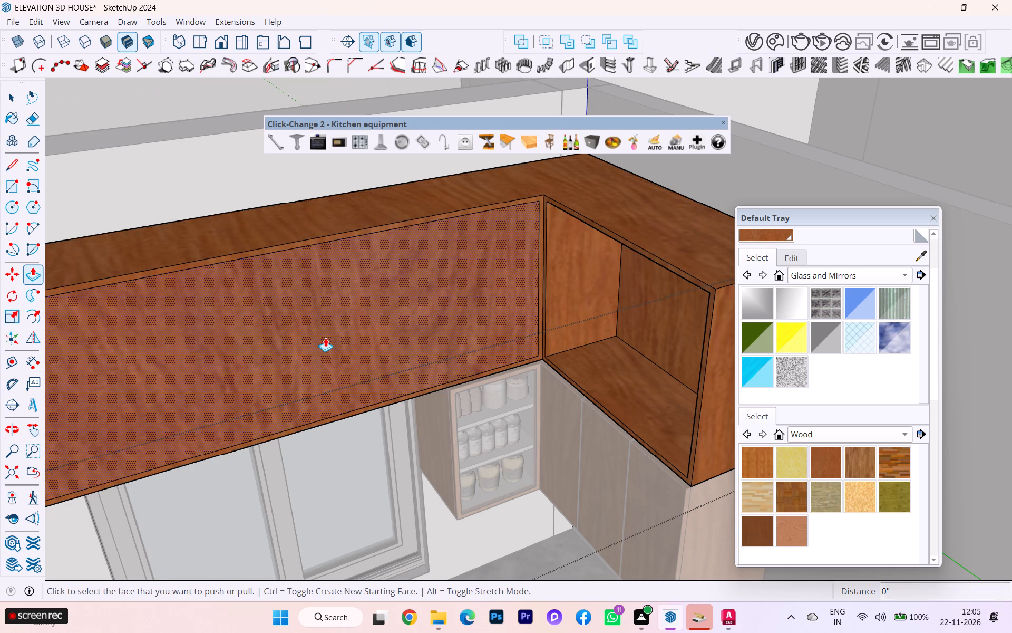
# Push the framed long front above the window 13" inward to hollow out the cabinet.
pyautogui.click(325, 338)
pyautogui.write('13')
pyautogui.press('Return')
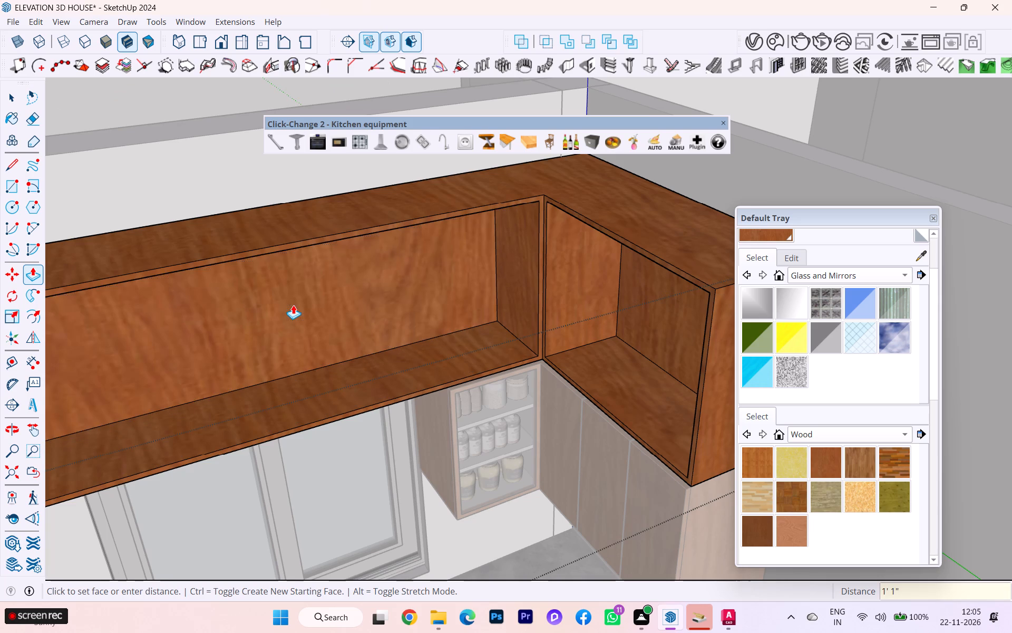
# Push the framed front of the short run away from the spice cabinet 13" inward to hollow out the cabinet.
pyautogui.scroll(-7, 522, 337)
pyautogui.moveTo(572, 356); pyautogui.dragTo(280, 387, button='middle')
pyautogui.scroll(4, 155, 302)
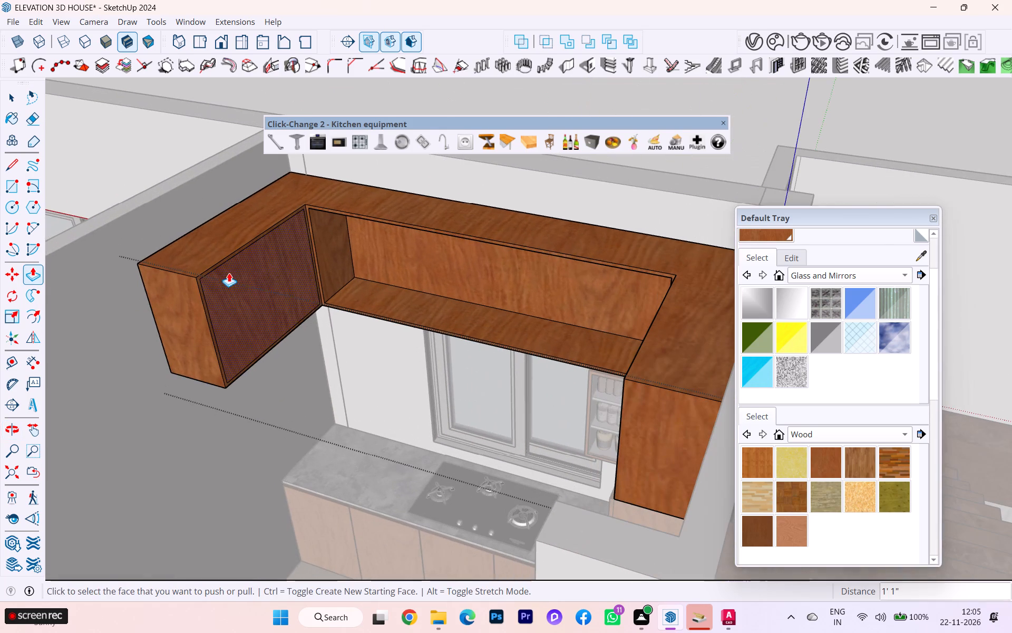
pyautogui.click(265, 269)
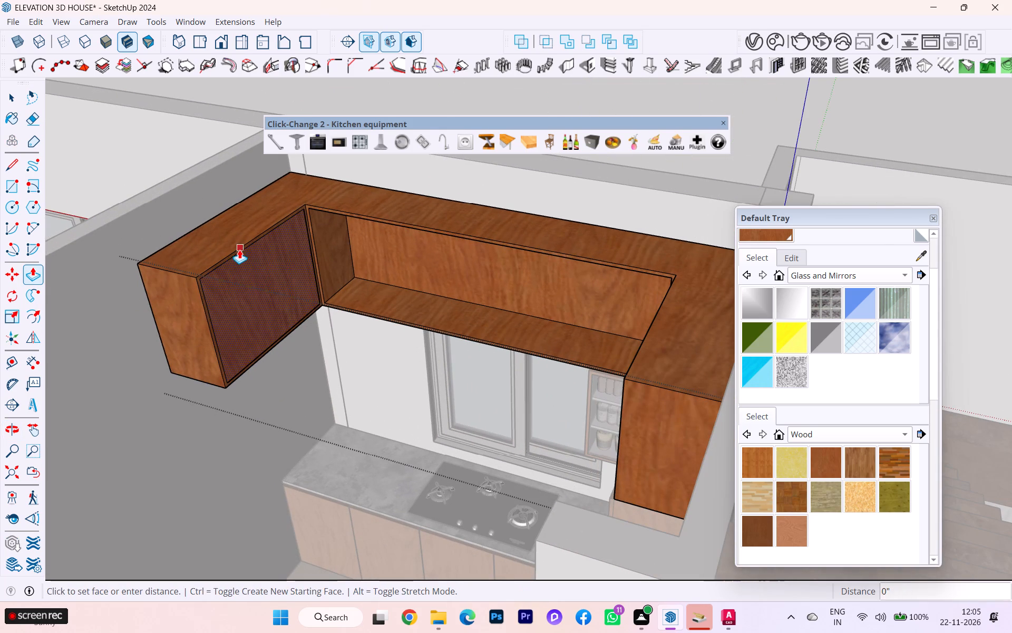
pyautogui.write('13')
pyautogui.press('Return')
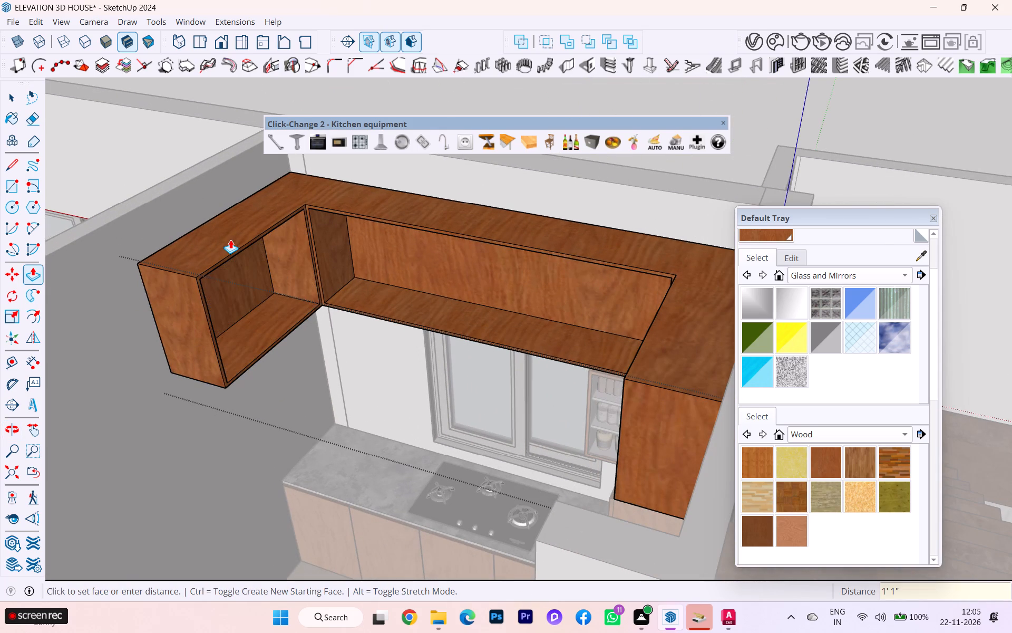
# Push away the partition and corner block at the inner corner away from the spice cabinet to join the short and long compartments.
pyautogui.scroll(4, 256, 237)
pyautogui.click(311, 235)
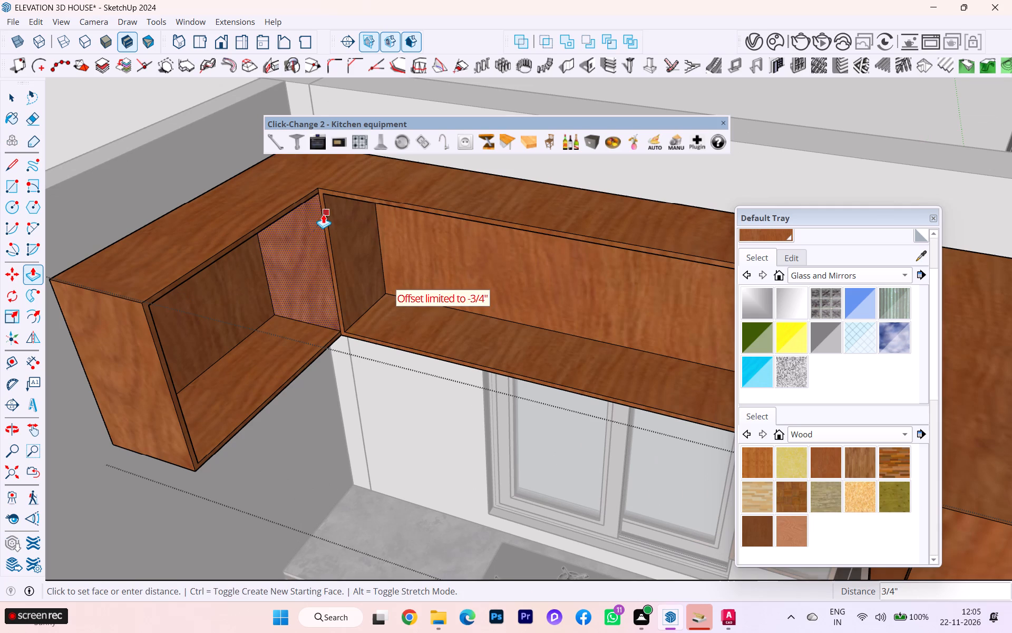
pyautogui.click(323, 214)
pyautogui.scroll(4, 344, 218)
pyautogui.click(343, 219)
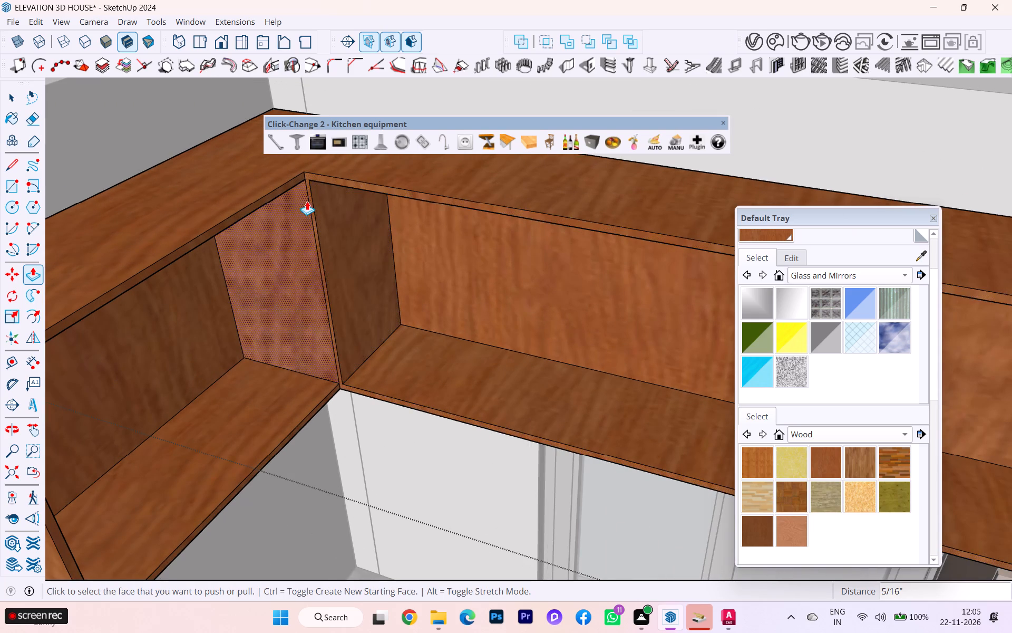
pyautogui.scroll(2, 346, 236)
pyautogui.click(353, 246)
pyautogui.click(304, 209)
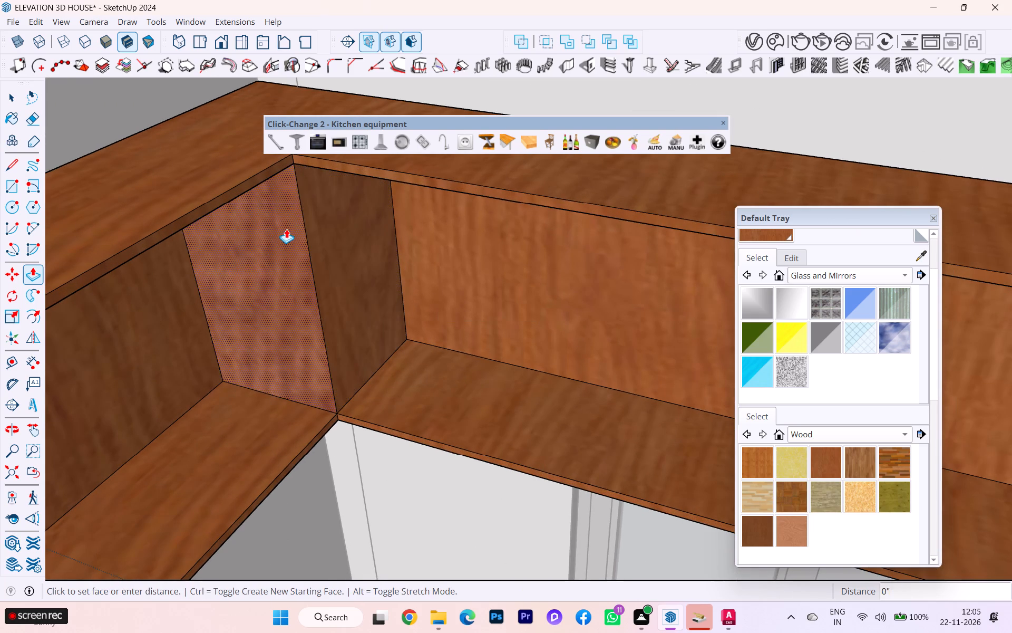
pyautogui.click(286, 229)
pyautogui.click(392, 195)
pyautogui.scroll(3, 377, 292)
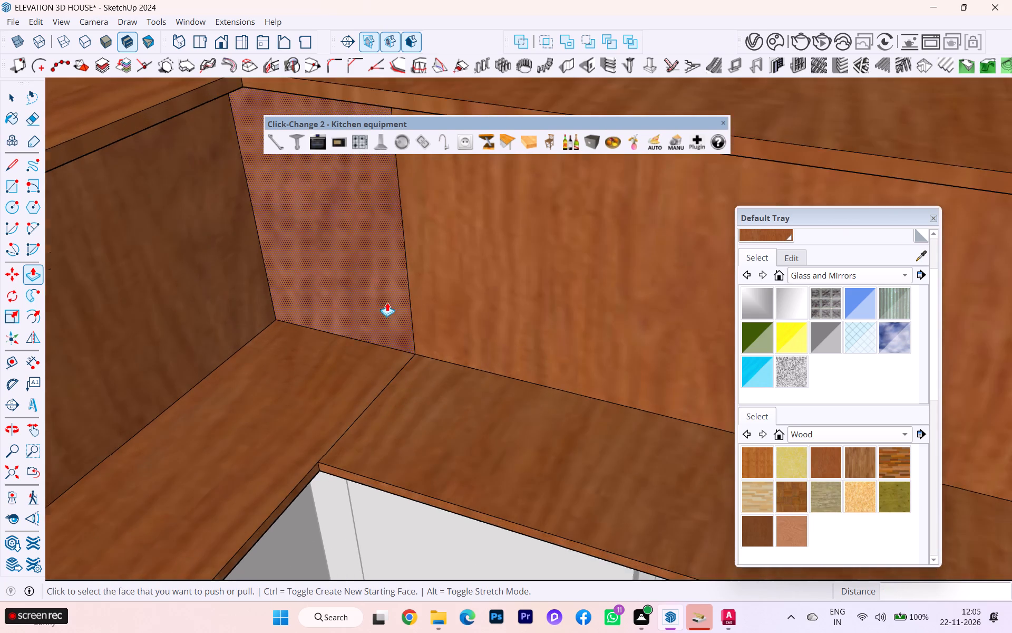
# At the spice-cabinet corner, push away the 3/4" partition and the 1' 1" deep block behind it to join both compartments.
pyautogui.scroll(-4, 391, 303)
pyautogui.moveTo(386, 312); pyautogui.dragTo(286, 310, button='middle')
pyautogui.scroll(-3, 462, 317)
pyautogui.scroll(1, 466, 318)
pyautogui.moveTo(465, 315); pyautogui.dragTo(481, 266, button='middle')
pyautogui.scroll(-5, 515, 310)
pyautogui.moveTo(268, 343); pyautogui.dragTo(449, 349, button='middle')
pyautogui.scroll(-1, 327, 320)
pyautogui.scroll(1, 325, 321)
pyautogui.scroll(-2, 323, 322)
pyautogui.scroll(-8, 242, 349)
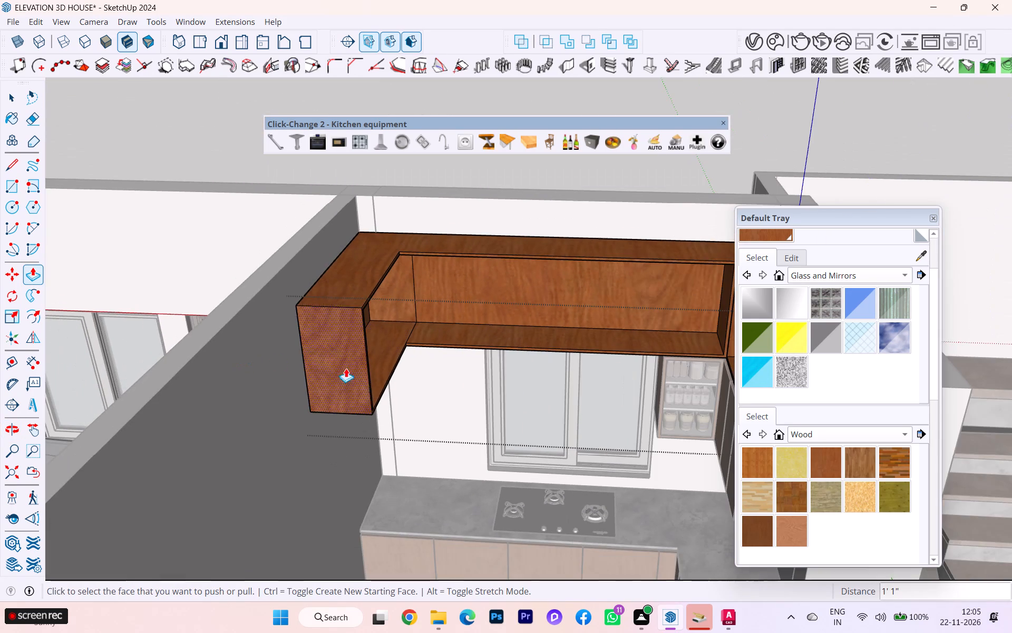
pyautogui.scroll(-1, 268, 342)
pyautogui.scroll(3, 265, 342)
pyautogui.scroll(-5, 254, 342)
pyautogui.scroll(-3, 319, 322)
pyautogui.moveTo(629, 333); pyautogui.dragTo(711, 325, button='middle')
pyautogui.scroll(3, 624, 314)
pyautogui.scroll(-1, 624, 313)
pyautogui.scroll(5, 624, 313)
pyautogui.scroll(-8, 621, 316)
pyautogui.scroll(9, 621, 316)
pyautogui.scroll(-1, 596, 328)
pyautogui.scroll(2, 596, 328)
pyautogui.click(583, 320)
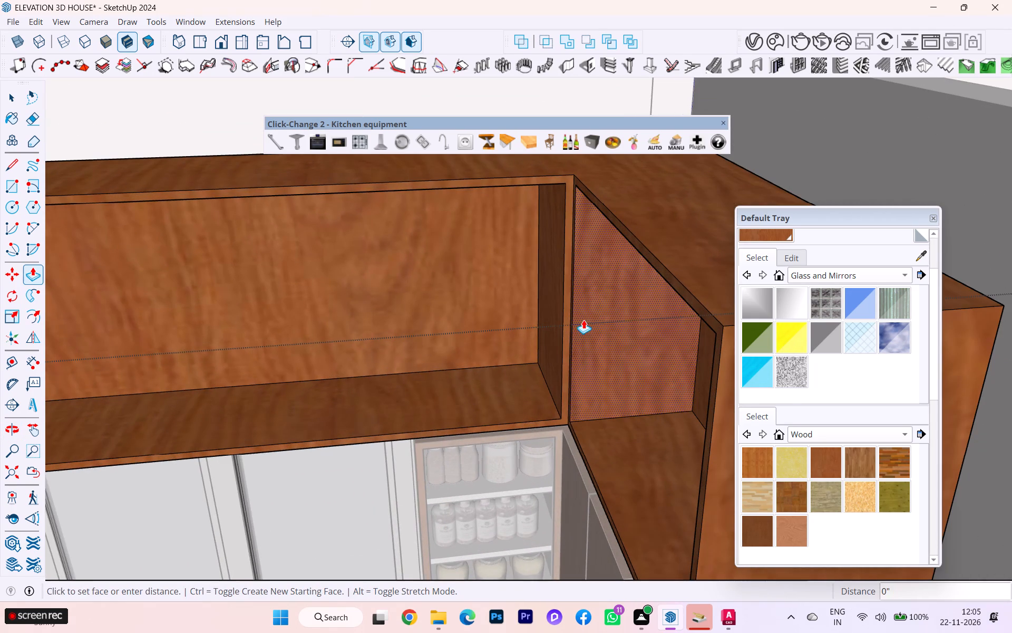
pyautogui.click(571, 294)
pyautogui.click(550, 291)
pyautogui.click(571, 290)
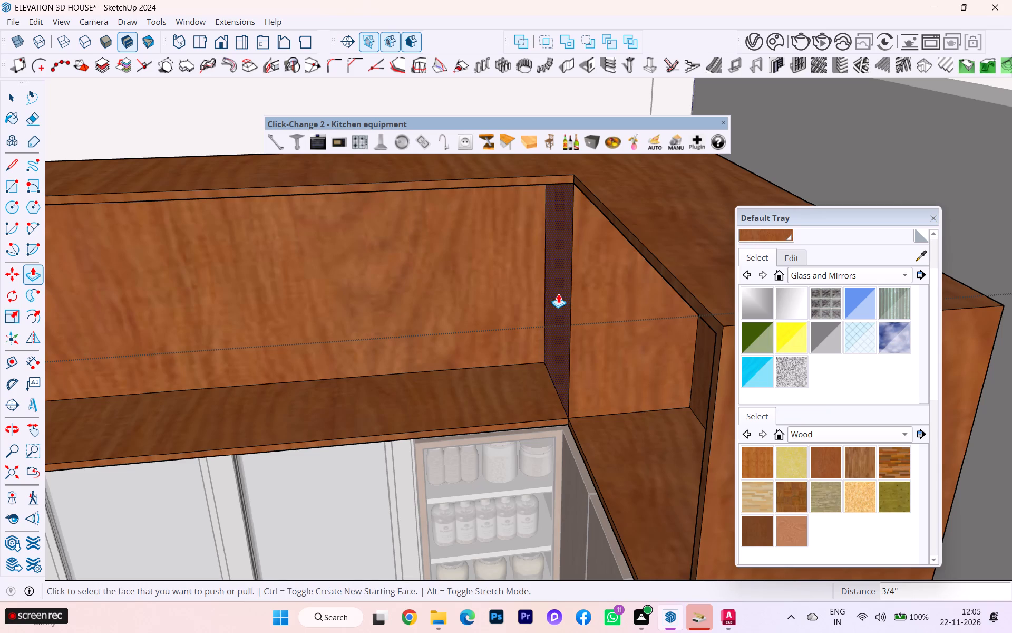
pyautogui.click(558, 294)
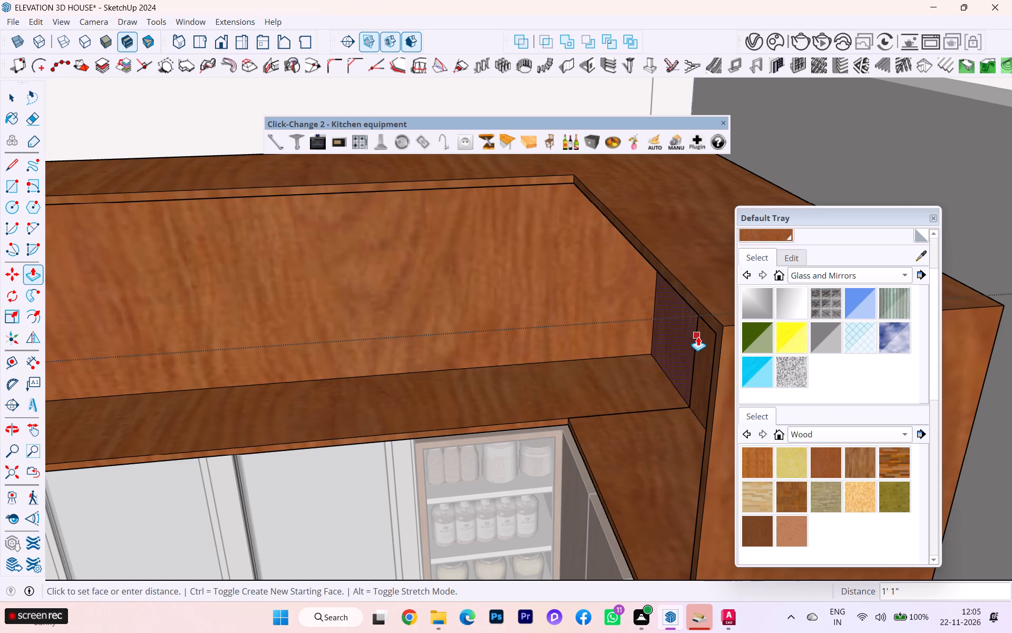
pyautogui.click(698, 337)
# Erase the leftover seam lines on the bottom panel and inner back face at the spice-cabinet corner.
pyautogui.scroll(-2, 672, 394)
pyautogui.moveTo(614, 413); pyautogui.dragTo(663, 416, button='middle')
pyautogui.scroll(-1, 663, 417)
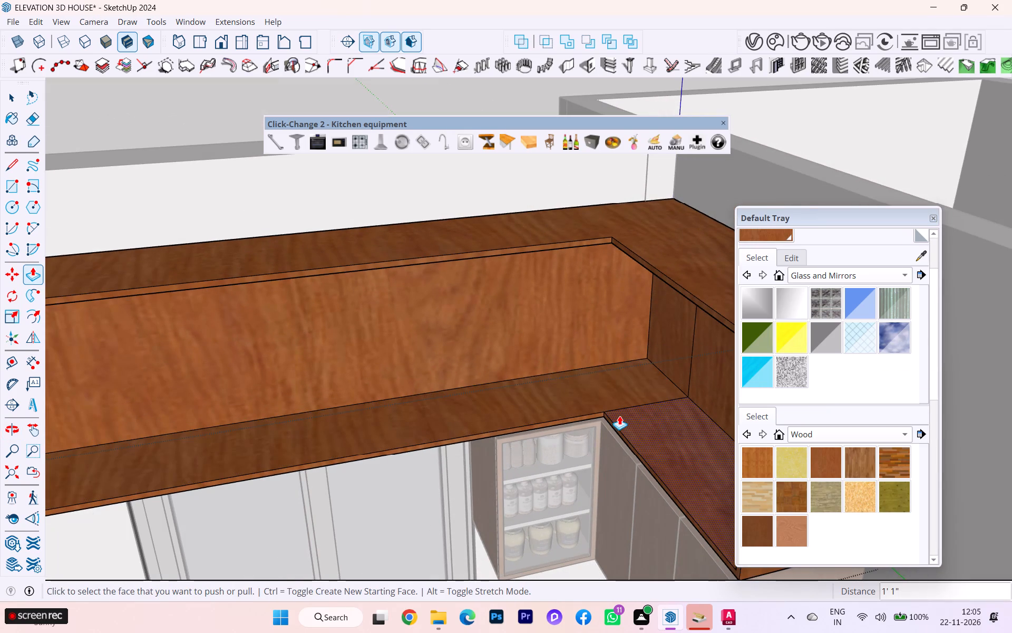
pyautogui.press('e')
pyautogui.scroll(3, 627, 405)
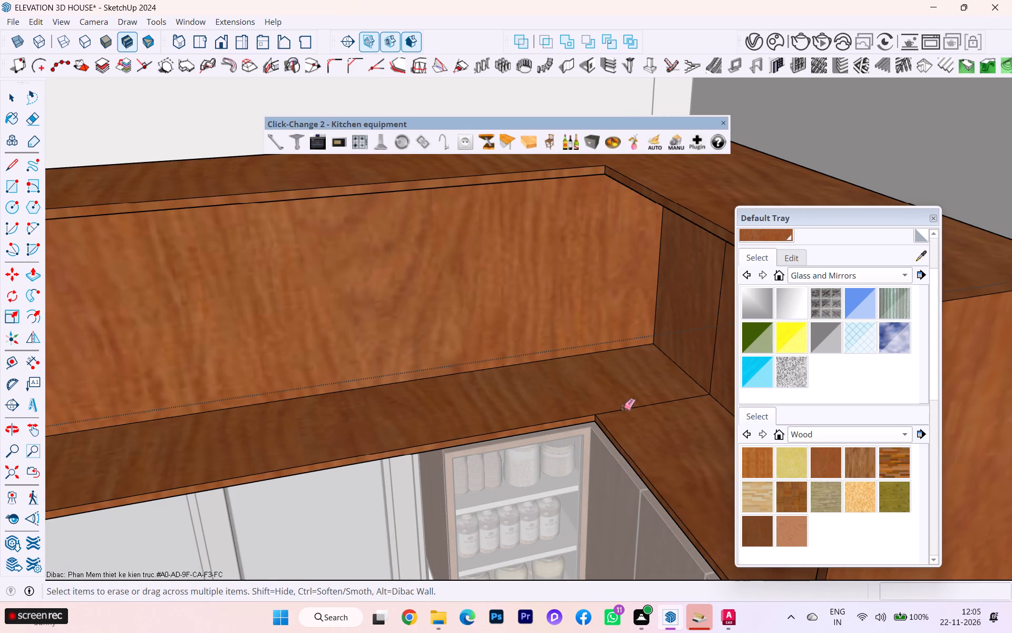
pyautogui.keyDown('shift'); pyautogui.click(624, 407); pyautogui.keyUp('shift')
pyautogui.keyDown('shift'); pyautogui.click(640, 407); pyautogui.keyUp('shift')
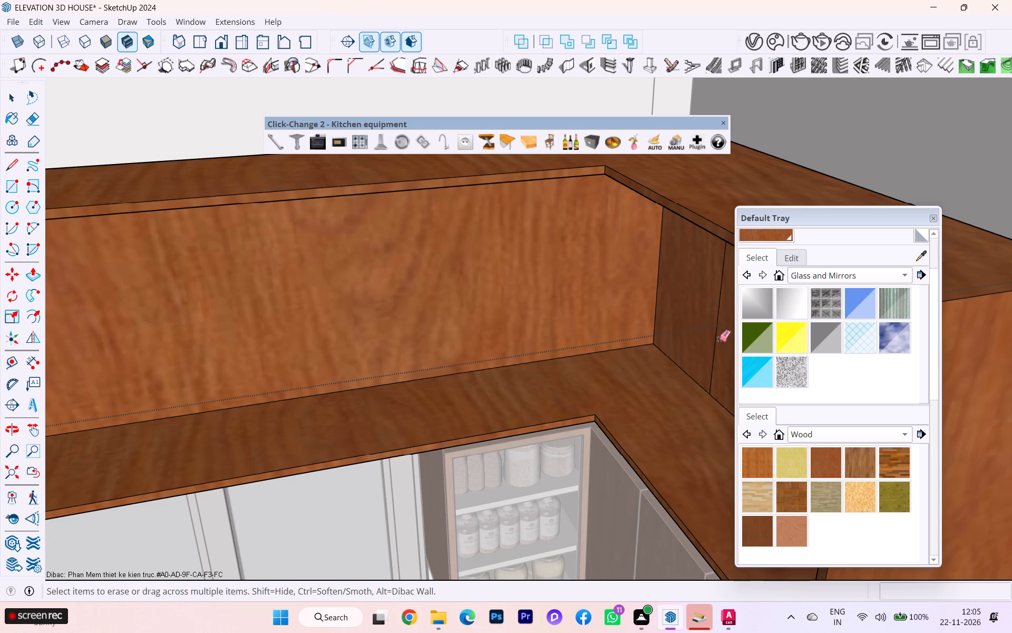
pyautogui.keyDown('shift'); pyautogui.click(719, 339); pyautogui.keyUp('shift')
pyautogui.keyDown('shift'); pyautogui.click(716, 333); pyautogui.keyUp('shift')
# Erase the leftover seam lines on the back and bottom panels at the corner away from the spice cabinet.
pyautogui.scroll(-5, 721, 344)
pyautogui.moveTo(661, 392); pyautogui.dragTo(644, 310, button='middle')
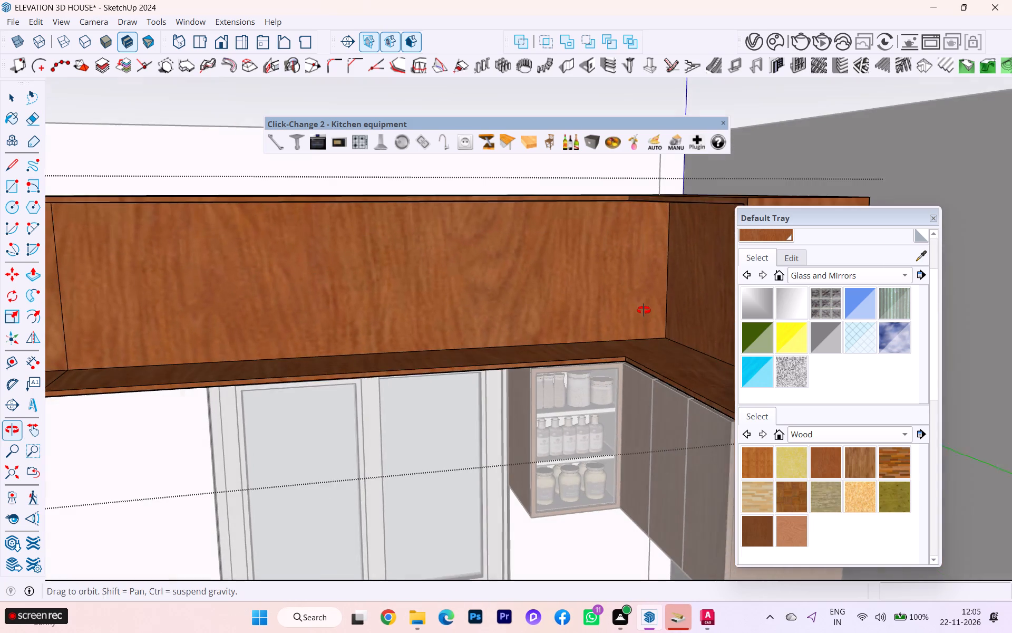
pyautogui.moveTo(644, 310); pyautogui.dragTo(643, 310, button='middle')
pyautogui.scroll(-5, 741, 366)
pyautogui.scroll(2, 521, 372)
pyautogui.scroll(-1, 521, 371)
pyautogui.scroll(-6, 584, 370)
pyautogui.scroll(2, 587, 375)
pyautogui.scroll(-2, 587, 375)
pyautogui.moveTo(287, 354); pyautogui.dragTo(222, 350, button='middle')
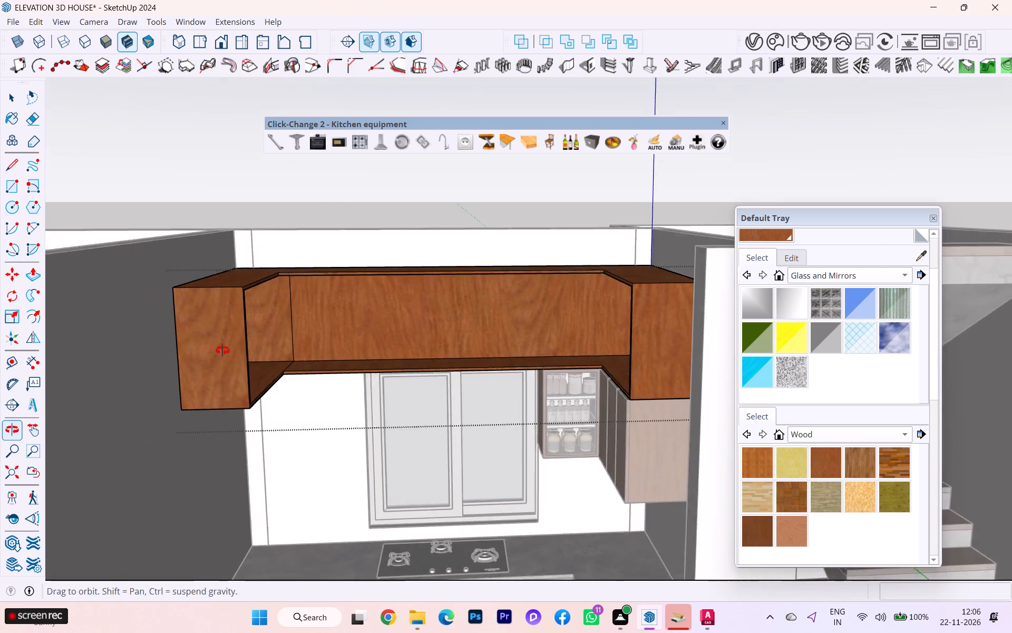
pyautogui.moveTo(222, 350); pyautogui.dragTo(135, 346, button='middle')
pyautogui.scroll(10, 246, 292)
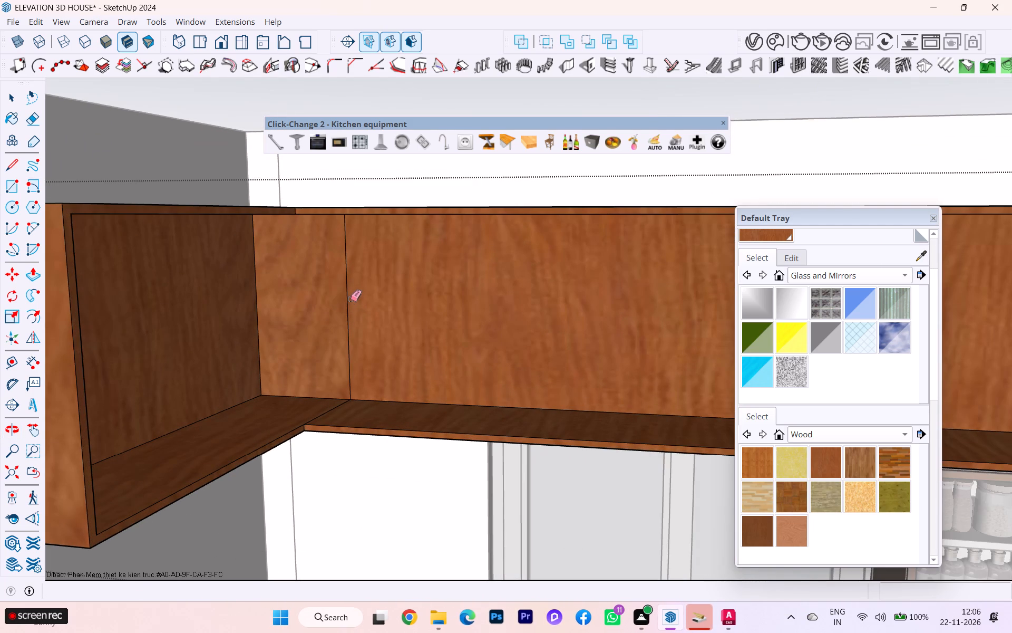
pyautogui.keyDown('shift'); pyautogui.click(350, 299); pyautogui.keyUp('shift')
pyautogui.keyDown('shift'); pyautogui.click(350, 300); pyautogui.keyUp('shift')
pyautogui.keyDown('shift'); pyautogui.click(347, 303); pyautogui.keyUp('shift')
pyautogui.scroll(-2, 364, 331)
pyautogui.moveTo(359, 348); pyautogui.dragTo(353, 373, button='middle')
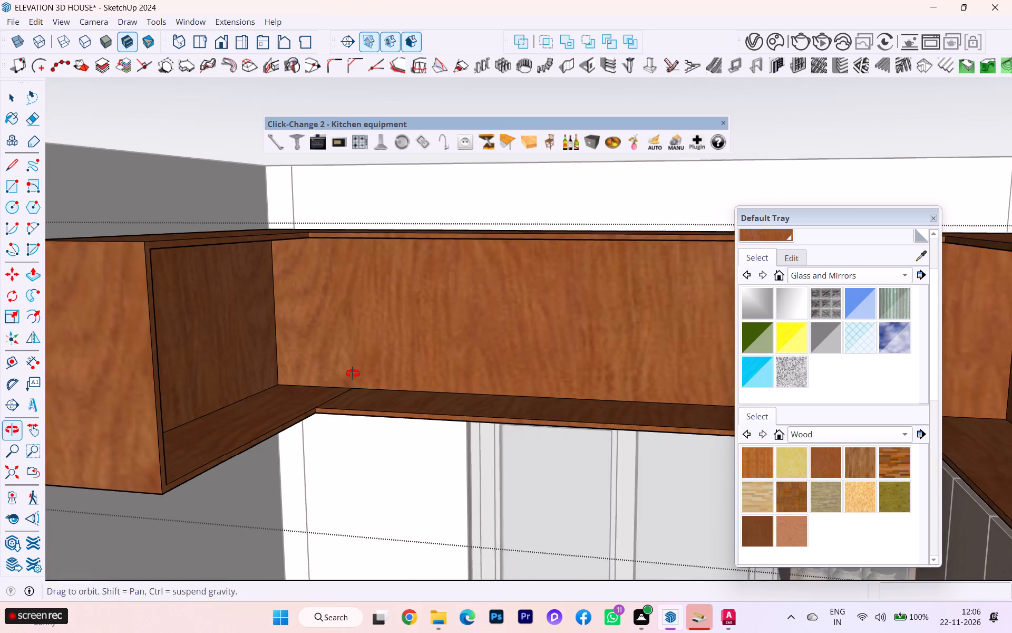
pyautogui.moveTo(353, 373); pyautogui.dragTo(322, 438, button='middle')
pyautogui.scroll(5, 351, 379)
pyautogui.keyDown('shift'); pyautogui.click(335, 401); pyautogui.keyUp('shift')
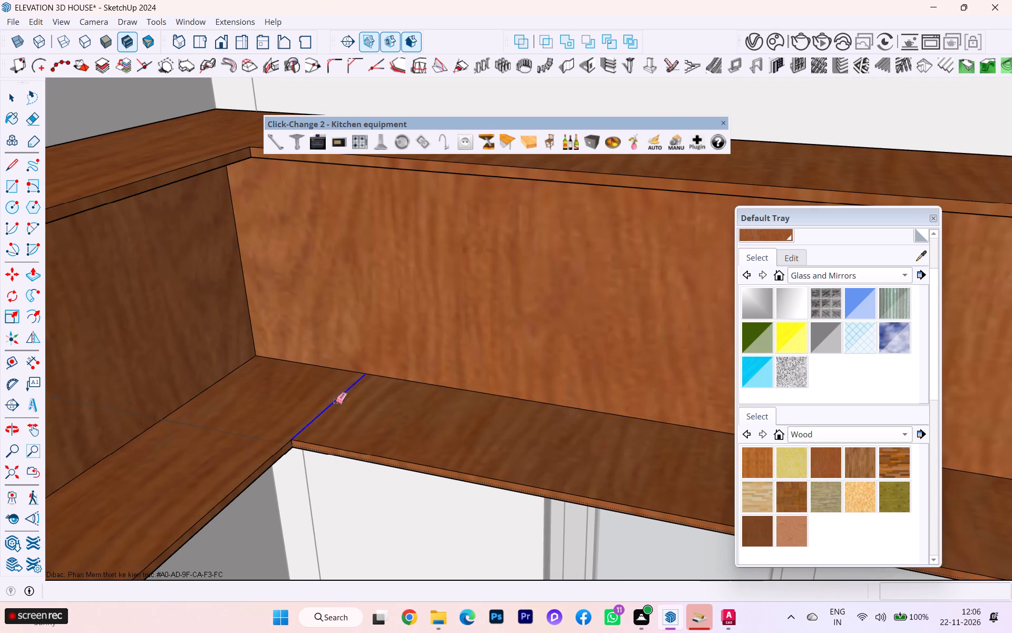
# Draw a rectangle about 2' 10" by 2' 2" over the open front of the short run away from the spice cabinet, including its frame edges.
pyautogui.scroll(-6, 382, 377)
pyautogui.moveTo(389, 354); pyautogui.dragTo(386, 310, button='middle')
pyautogui.scroll(-2, 378, 320)
pyautogui.scroll(3, 378, 320)
pyautogui.scroll(-2, 378, 320)
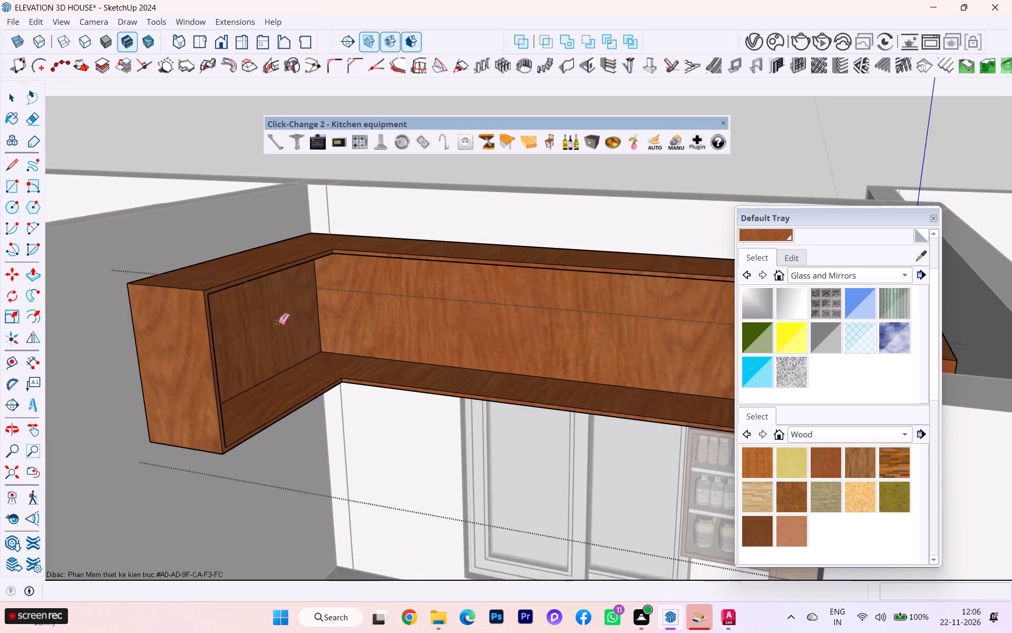
pyautogui.moveTo(278, 322); pyautogui.dragTo(251, 330, button='middle')
pyautogui.click(17, 184)
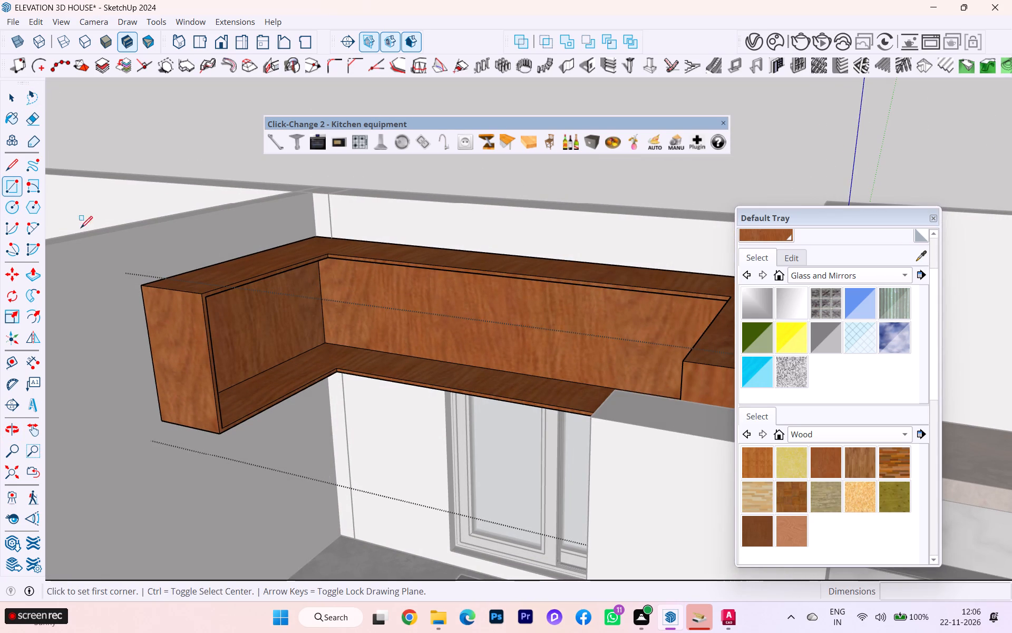
pyautogui.scroll(5, 203, 312)
pyautogui.scroll(-9, 209, 314)
pyautogui.scroll(2, 251, 307)
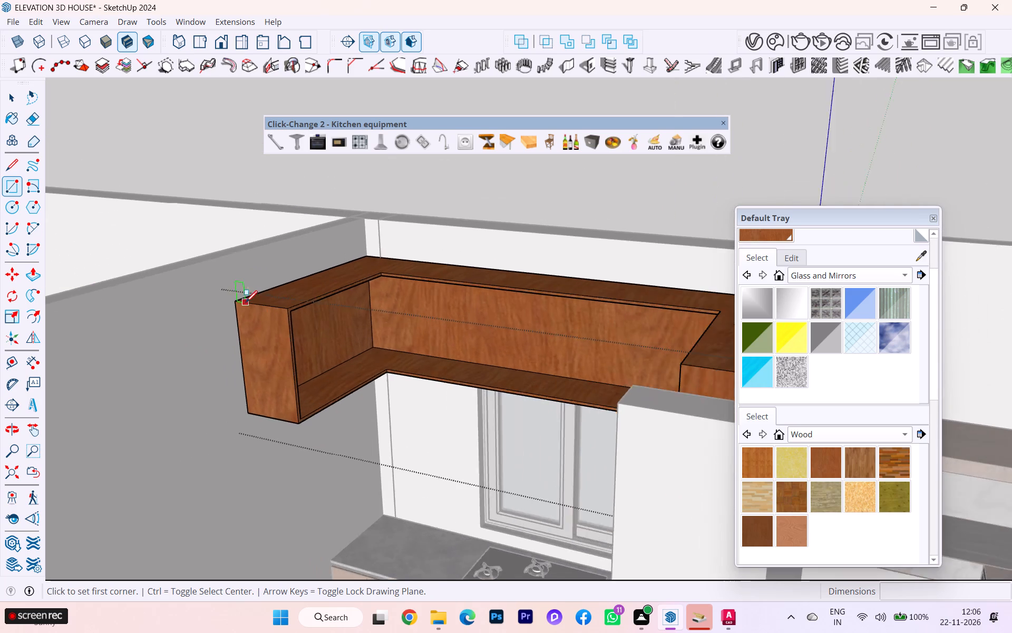
pyautogui.scroll(5, 246, 302)
pyautogui.scroll(-1, 288, 327)
pyautogui.scroll(1, 288, 327)
pyautogui.scroll(-1, 342, 338)
pyautogui.moveTo(342, 338); pyautogui.dragTo(268, 330, button='middle')
pyautogui.scroll(3, 271, 317)
pyautogui.scroll(3, 224, 303)
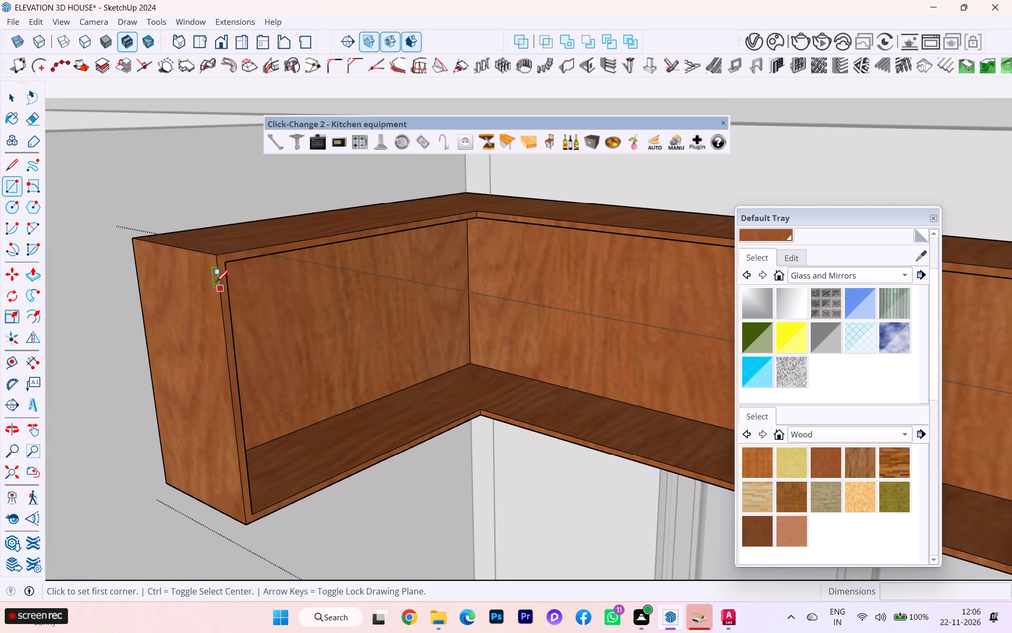
pyautogui.click(212, 257)
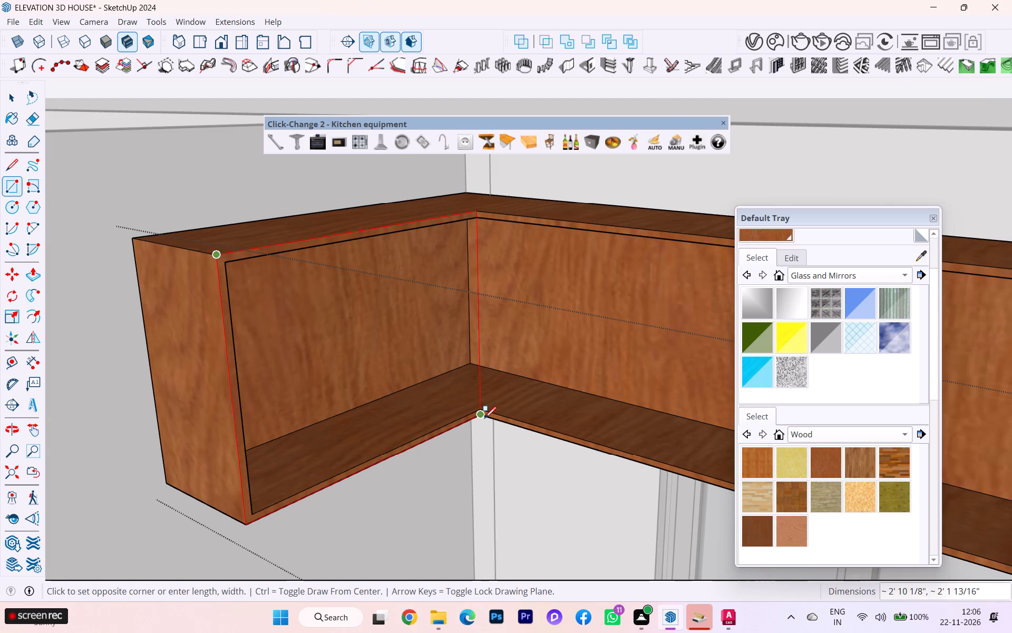
pyautogui.press('Right')
pyautogui.scroll(1, 488, 421)
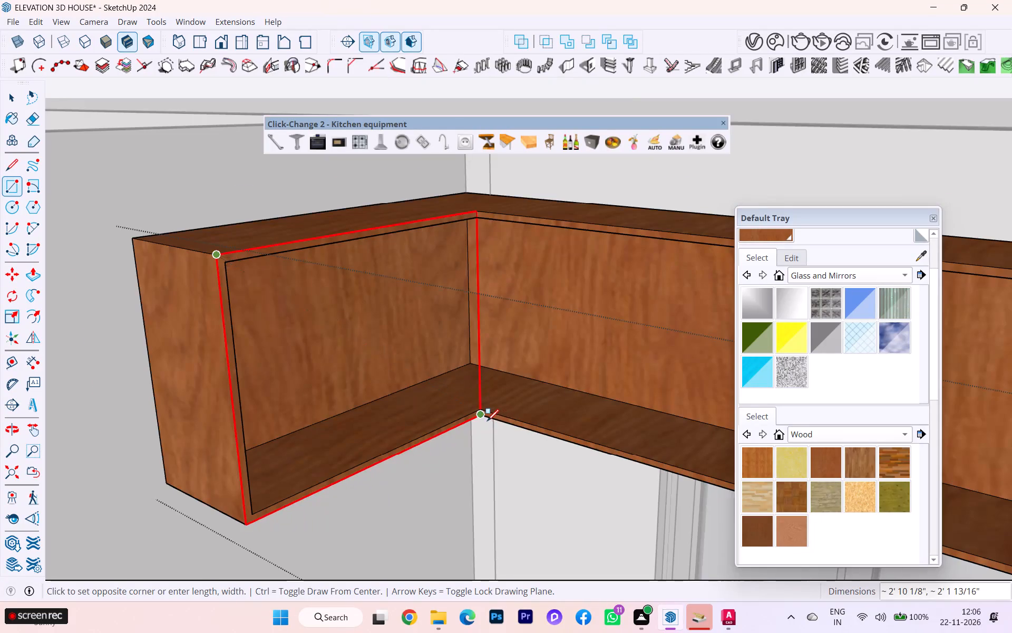
pyautogui.scroll(5, 487, 421)
pyautogui.click(479, 408)
pyautogui.scroll(-4, 398, 403)
pyautogui.scroll(1, 397, 401)
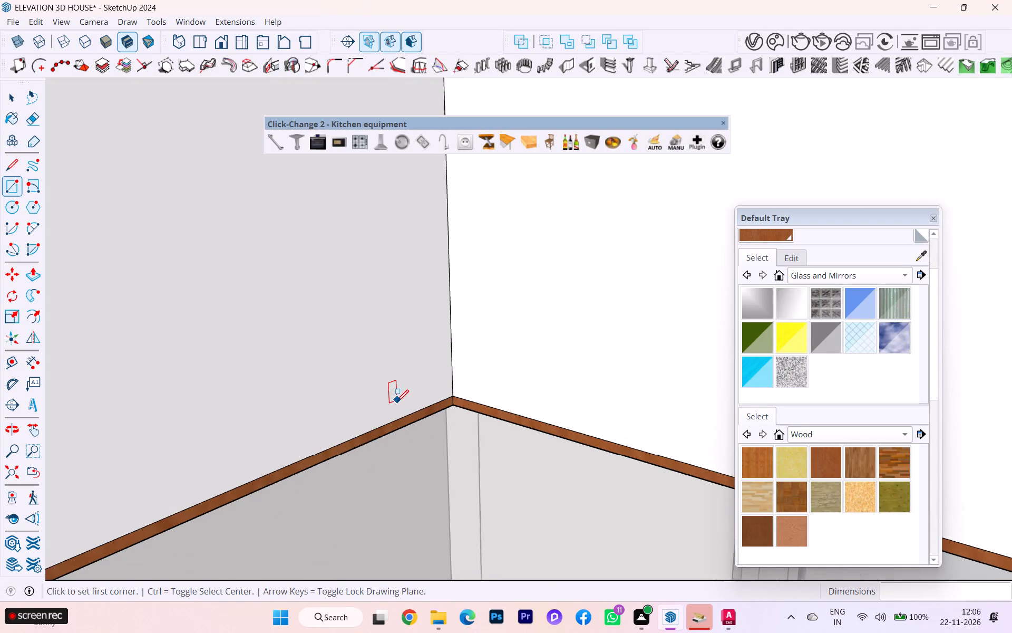
# Extrude the door face on the short upper run away from the spice cabinet outward by 0.75".
pyautogui.scroll(-10, 396, 400)
pyautogui.scroll(2, 394, 417)
pyautogui.scroll(-4, 394, 417)
pyautogui.moveTo(357, 412); pyautogui.dragTo(528, 418, button='middle')
pyautogui.scroll(-1, 291, 369)
pyautogui.scroll(1, 287, 368)
pyautogui.scroll(-3, 278, 368)
pyautogui.scroll(10, 612, 335)
pyautogui.scroll(-1, 609, 332)
pyautogui.scroll(2, 609, 332)
pyautogui.moveTo(467, 347); pyautogui.dragTo(340, 358, button='middle')
pyautogui.scroll(-4, 437, 327)
pyautogui.scroll(1, 446, 327)
pyautogui.scroll(-7, 447, 327)
pyautogui.scroll(2, 279, 369)
pyautogui.scroll(-1, 280, 373)
pyautogui.scroll(1, 280, 375)
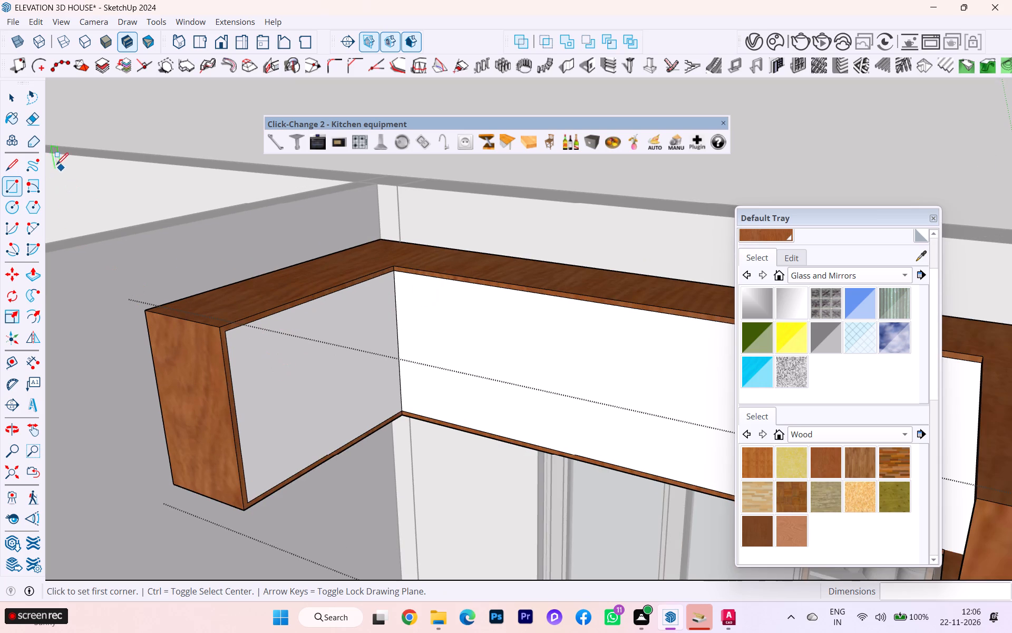
pyautogui.click(12, 88)
pyautogui.click(290, 378)
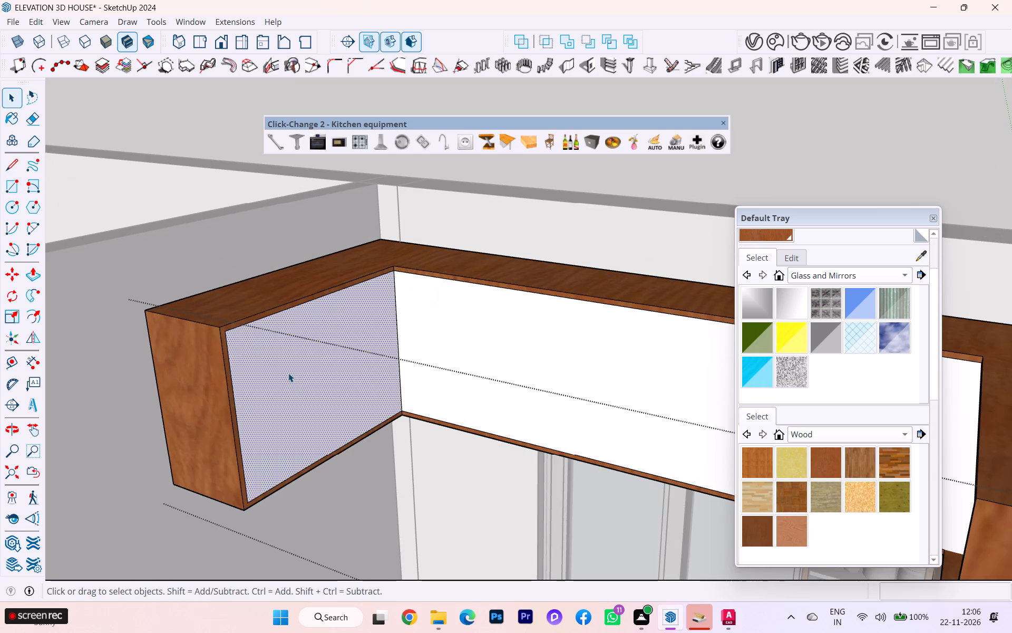
pyautogui.press('p')
pyautogui.click(284, 368)
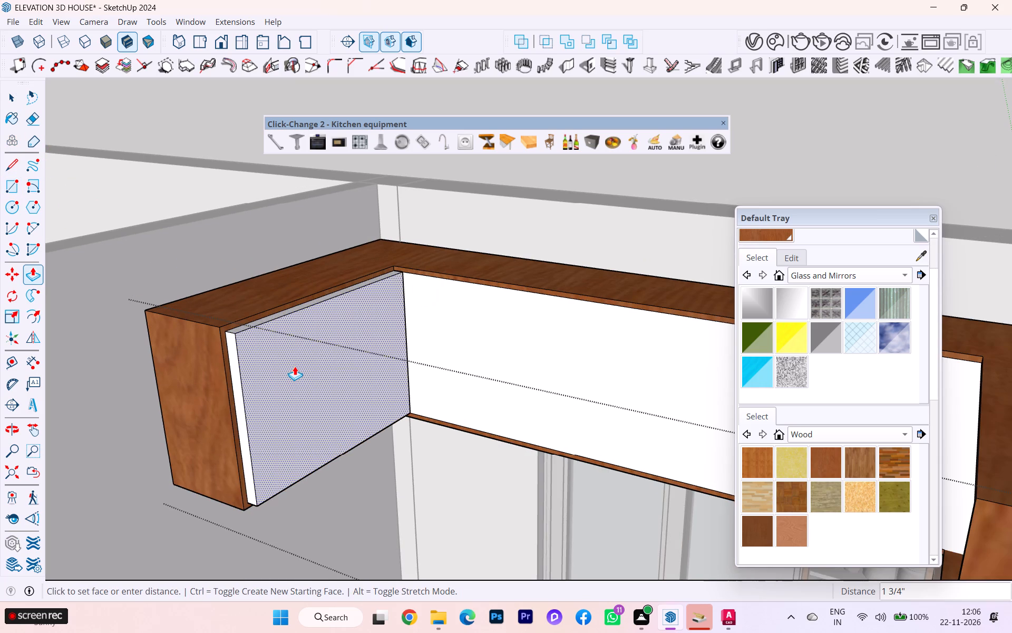
pyautogui.write('.75')
pyautogui.press('Return')
# Extrude the door face on the adjoining long upper run outward by 0.75".
pyautogui.click(426, 335)
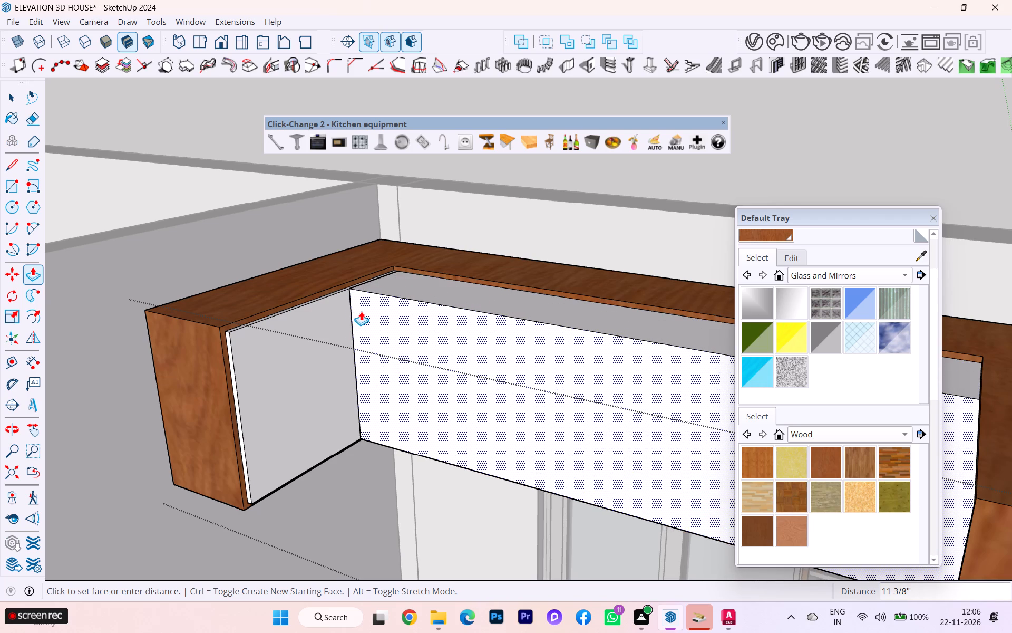
pyautogui.write('.75')
pyautogui.press('Return')
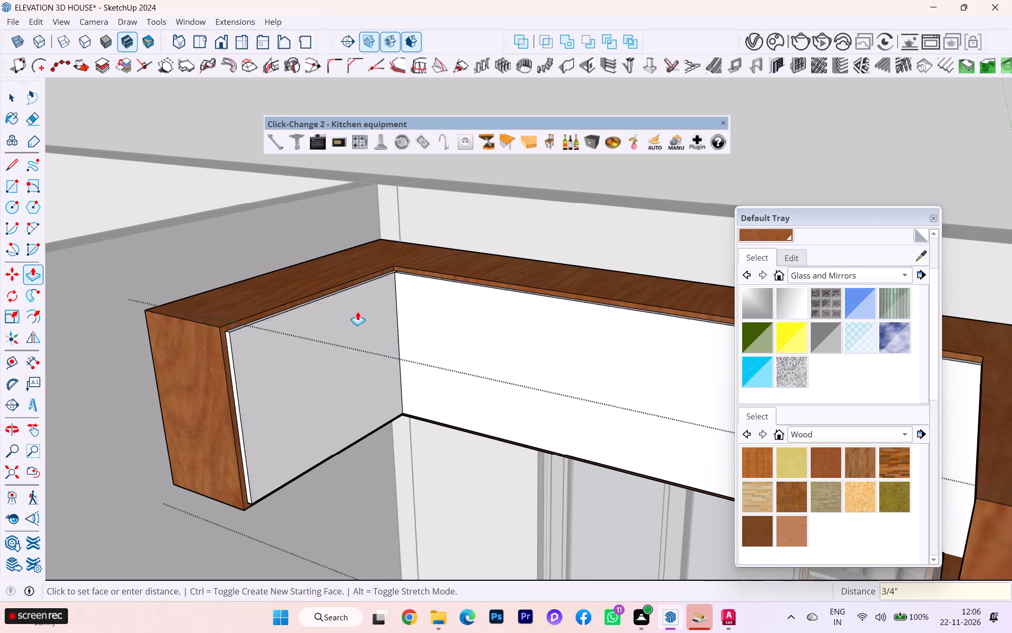
# Examine the long door panel along its length and where it meets the spice-cabinet end of the upper tier.
pyautogui.scroll(-1, 161, 332)
pyautogui.scroll(1, 159, 333)
pyautogui.scroll(-4, 157, 333)
pyautogui.scroll(1, 177, 339)
pyautogui.scroll(-1, 179, 341)
pyautogui.moveTo(179, 342); pyautogui.dragTo(543, 385, button='middle')
pyautogui.scroll(-1, 360, 321)
pyautogui.scroll(3, 339, 318)
pyautogui.scroll(-1, 329, 318)
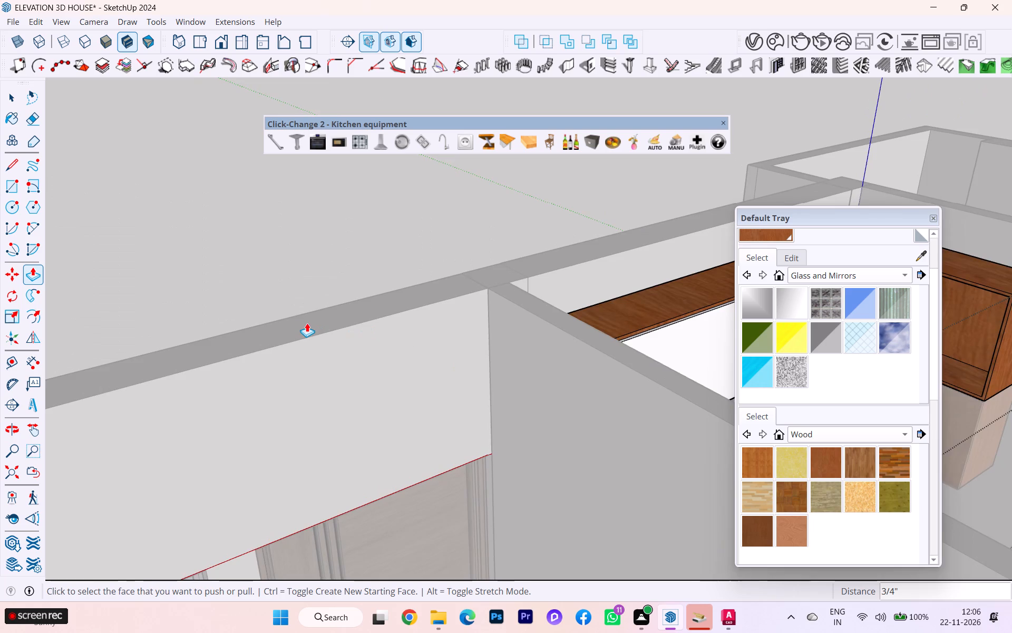
pyautogui.scroll(-1, 255, 321)
pyautogui.scroll(1, 247, 322)
pyautogui.scroll(-2, 235, 323)
pyautogui.scroll(-1, 170, 372)
pyautogui.scroll(2, 299, 371)
pyautogui.scroll(-1, 339, 370)
pyautogui.scroll(-4, 415, 369)
pyautogui.scroll(1, 278, 392)
pyautogui.scroll(-5, 265, 394)
pyautogui.scroll(3, 456, 352)
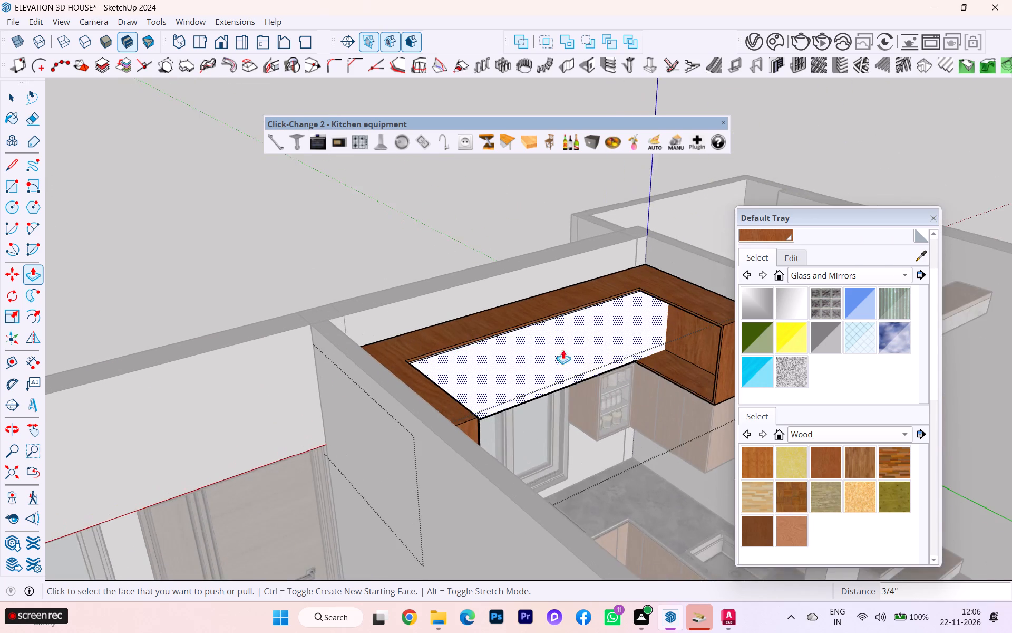
pyautogui.scroll(2, 629, 353)
pyautogui.scroll(2, 690, 344)
pyautogui.scroll(-1, 691, 344)
pyautogui.scroll(1, 691, 344)
pyautogui.moveTo(693, 341); pyautogui.dragTo(602, 336, button='middle')
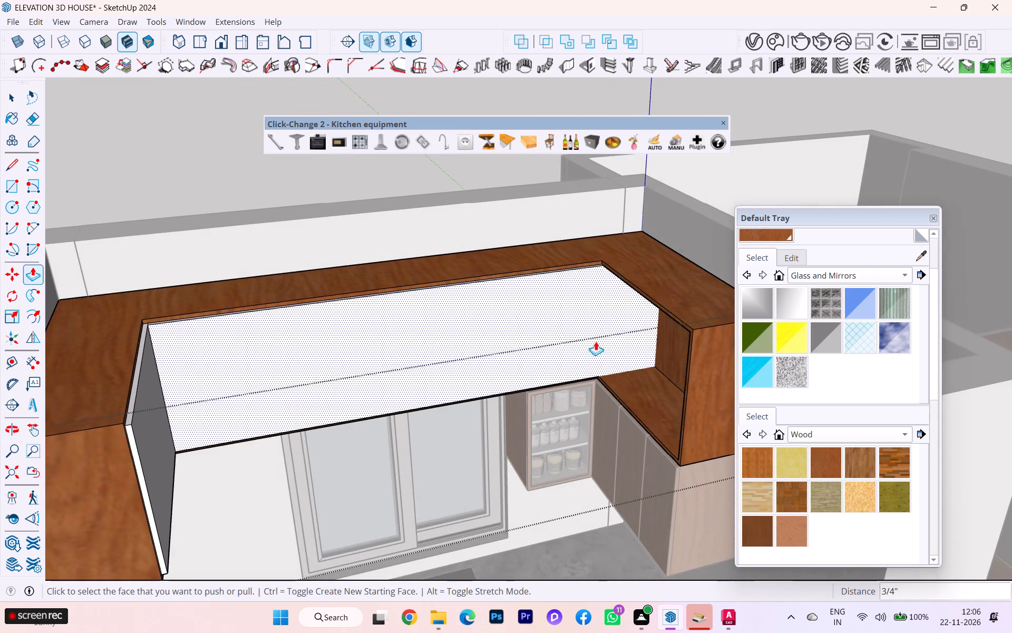
pyautogui.scroll(-1, 594, 344)
pyautogui.scroll(1, 595, 365)
pyautogui.scroll(-1, 597, 365)
pyautogui.scroll(2, 600, 366)
pyautogui.scroll(-2, 611, 365)
pyautogui.moveTo(598, 373); pyautogui.dragTo(645, 380, button='middle')
pyautogui.scroll(3, 578, 338)
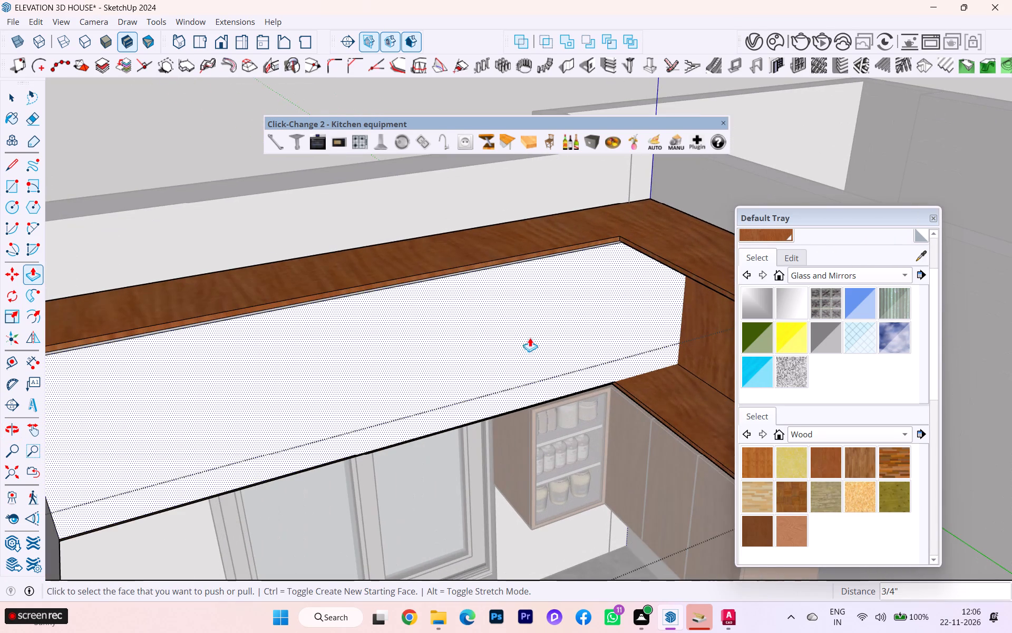
pyautogui.scroll(-1, 634, 335)
pyautogui.scroll(-2, 692, 343)
# Erase the short seam line on the top edge where the short and long door panels meet.
pyautogui.moveTo(638, 359); pyautogui.dragTo(551, 362, button='middle')
pyautogui.scroll(-4, 551, 363)
pyautogui.scroll(6, 323, 365)
pyautogui.scroll(-1, 333, 373)
pyautogui.scroll(1, 337, 376)
pyautogui.scroll(-1, 356, 383)
pyautogui.moveTo(354, 383); pyautogui.dragTo(343, 383, button='middle')
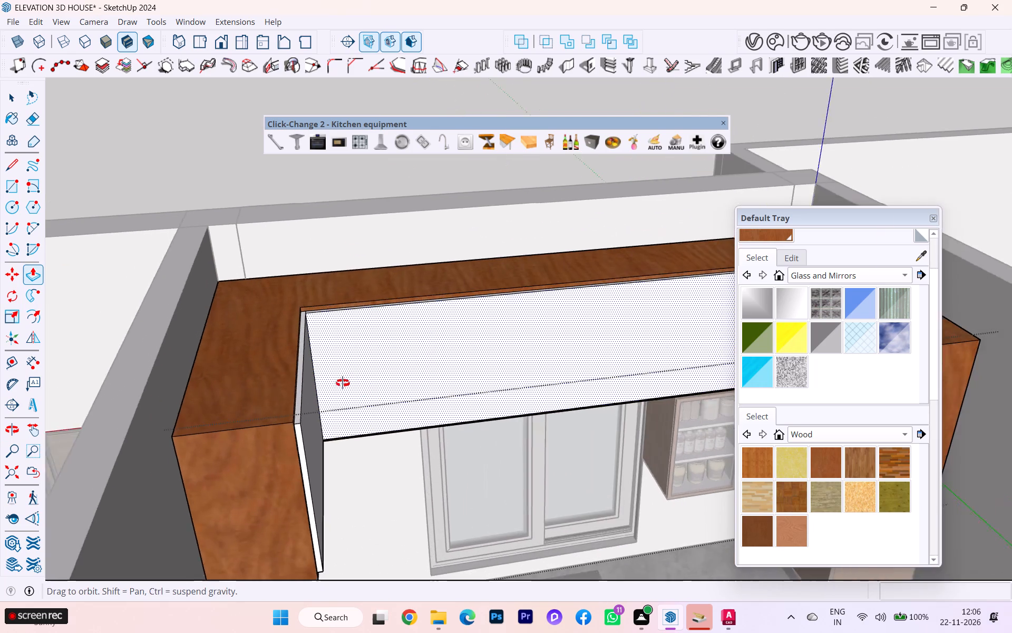
pyautogui.moveTo(343, 383); pyautogui.dragTo(240, 404, button='middle')
pyautogui.scroll(2, 277, 289)
pyautogui.scroll(-2, 277, 287)
pyautogui.scroll(8, 277, 287)
pyautogui.scroll(-1, 278, 286)
pyautogui.scroll(10, 278, 286)
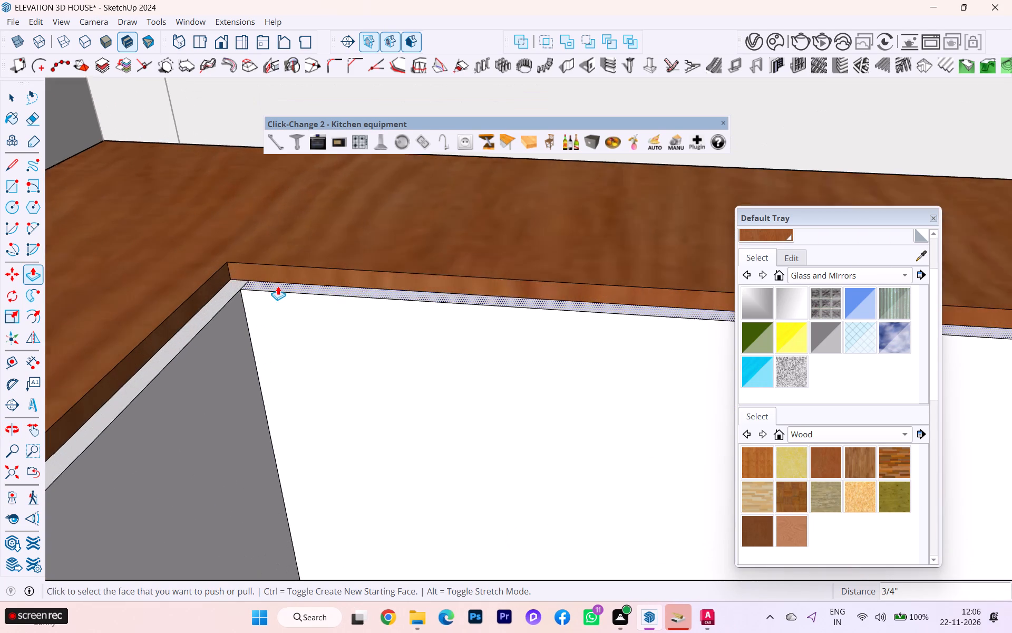
pyautogui.scroll(1, 279, 288)
pyautogui.scroll(-1, 280, 289)
pyautogui.scroll(-1, 452, 271)
pyautogui.scroll(1, 452, 271)
pyautogui.scroll(-3, 452, 271)
pyautogui.scroll(5, 238, 309)
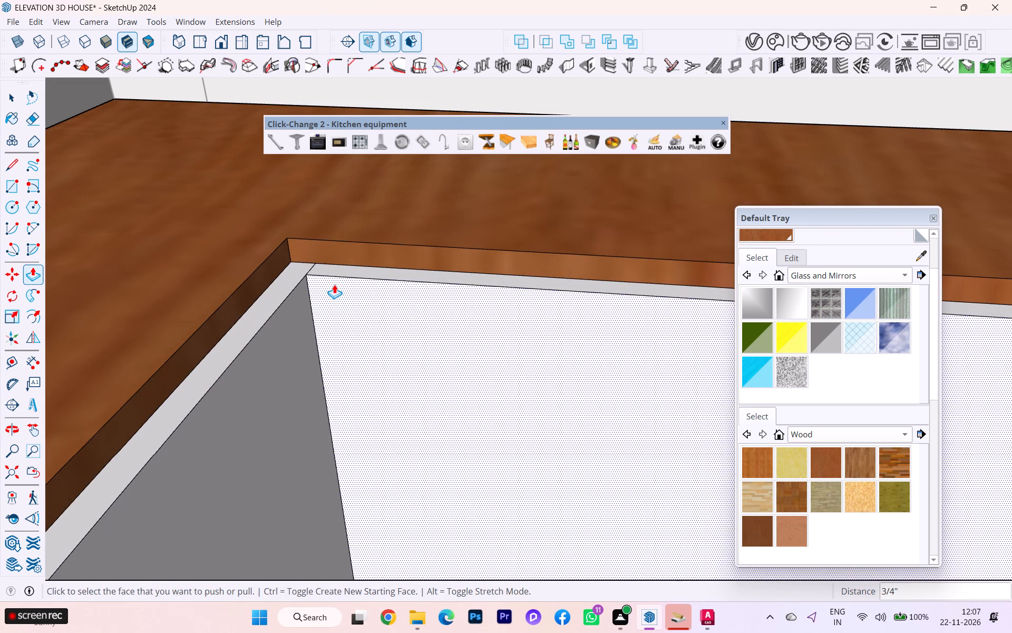
pyautogui.press('e')
pyautogui.scroll(4, 338, 266)
pyautogui.click(297, 269)
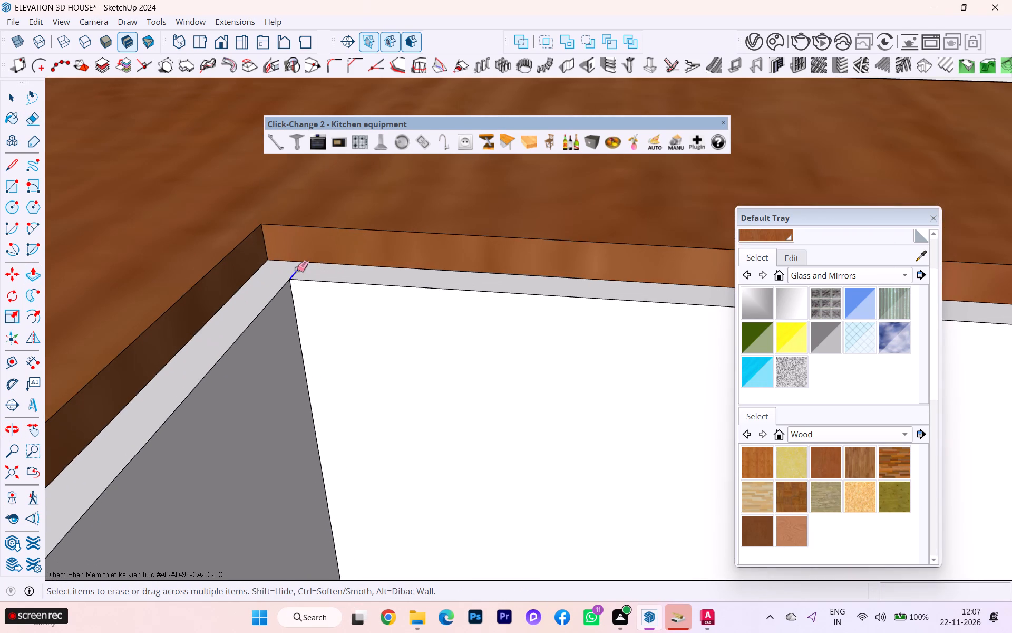
# Raise the joined top edge of both door panels 3/4" to sit flush with the upper cabinet's top.
pyautogui.scroll(-4, 398, 286)
pyautogui.scroll(-2, 514, 309)
pyautogui.scroll(1, 514, 309)
pyautogui.scroll(-7, 514, 309)
pyautogui.scroll(2, 523, 312)
pyautogui.scroll(-3, 523, 312)
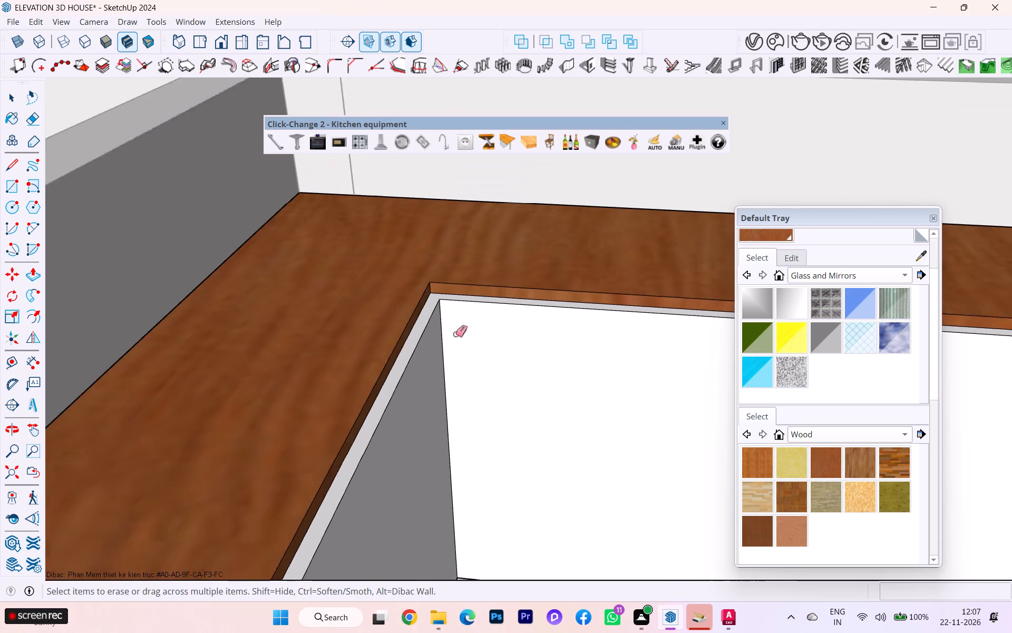
pyautogui.scroll(1, 393, 376)
pyautogui.press('p')
pyautogui.click(374, 427)
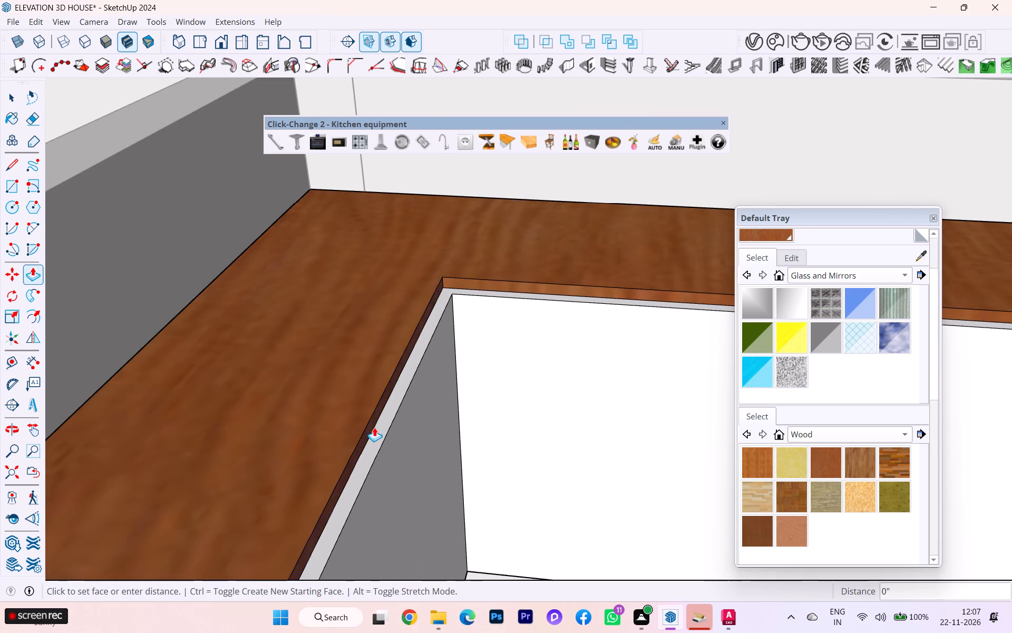
pyautogui.press('Escape')
pyautogui.click(386, 429)
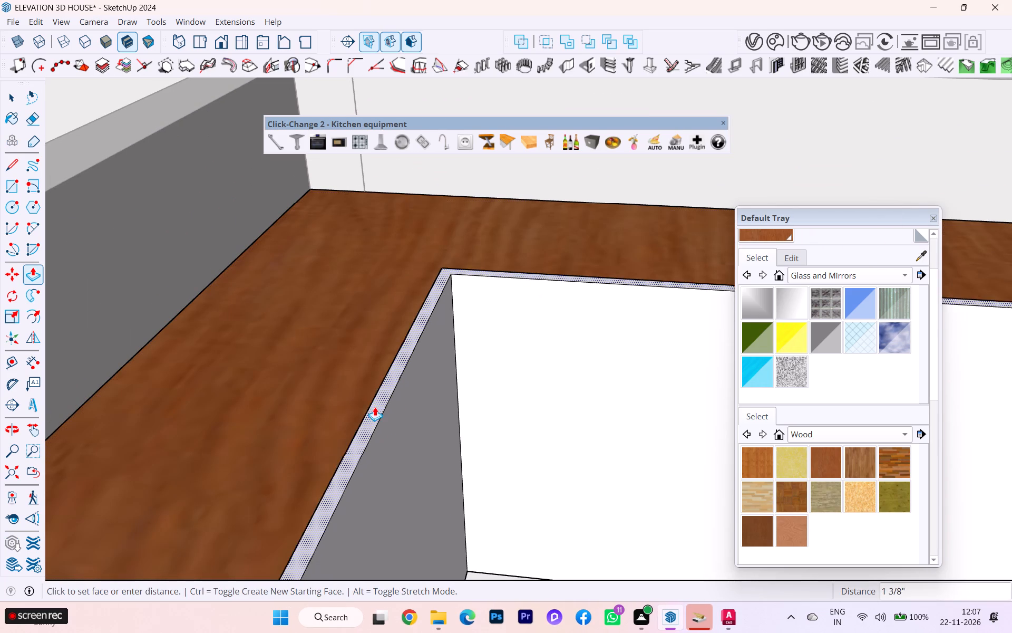
pyautogui.click(309, 402)
# Extend the free end edge of the short run's door panel 3/4" to the outer face of the cabinet's end panel.
pyautogui.scroll(-2, 512, 290)
pyautogui.scroll(1, 515, 289)
pyautogui.scroll(-3, 516, 289)
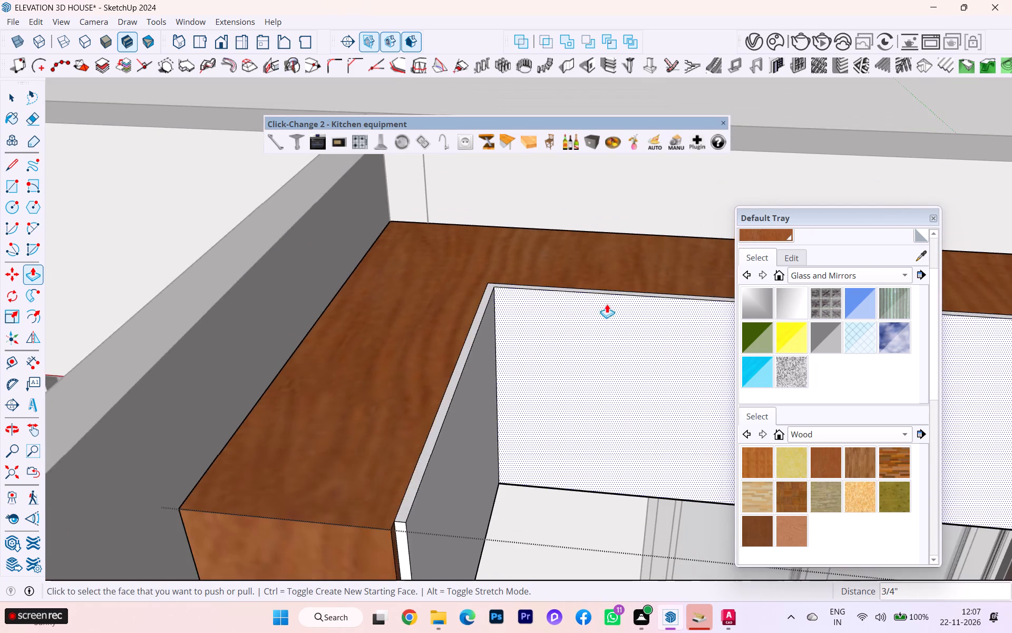
pyautogui.scroll(-2, 607, 304)
pyautogui.moveTo(578, 324); pyautogui.dragTo(466, 319, button='middle')
pyautogui.scroll(6, 262, 449)
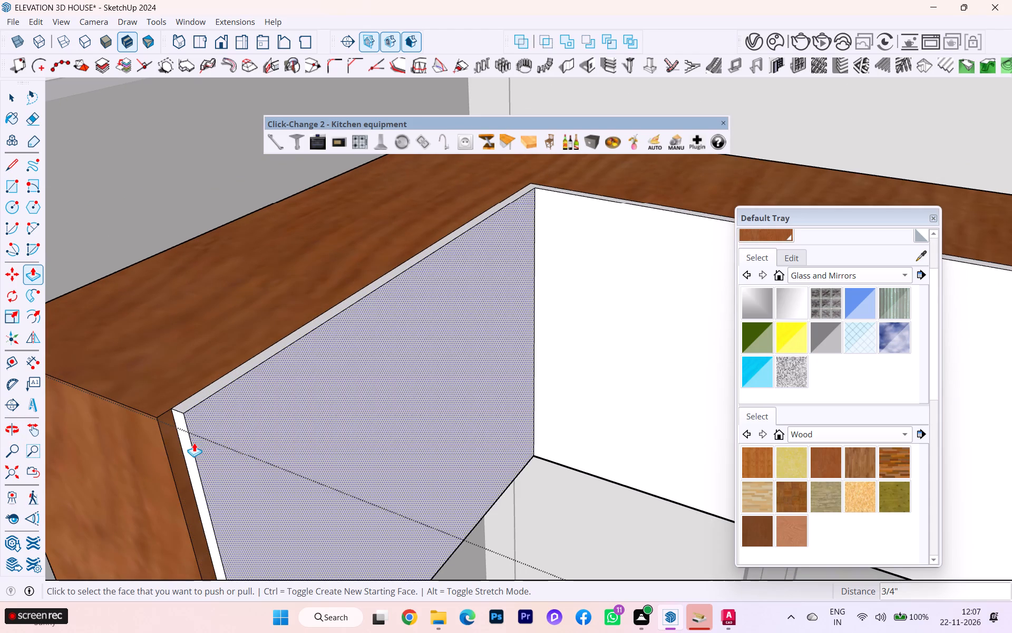
pyautogui.click(190, 444)
pyautogui.click(148, 439)
# Extend the bottom edge of the short run's door panel down 3/4" to the underside of the cabinet.
pyautogui.scroll(-4, 256, 339)
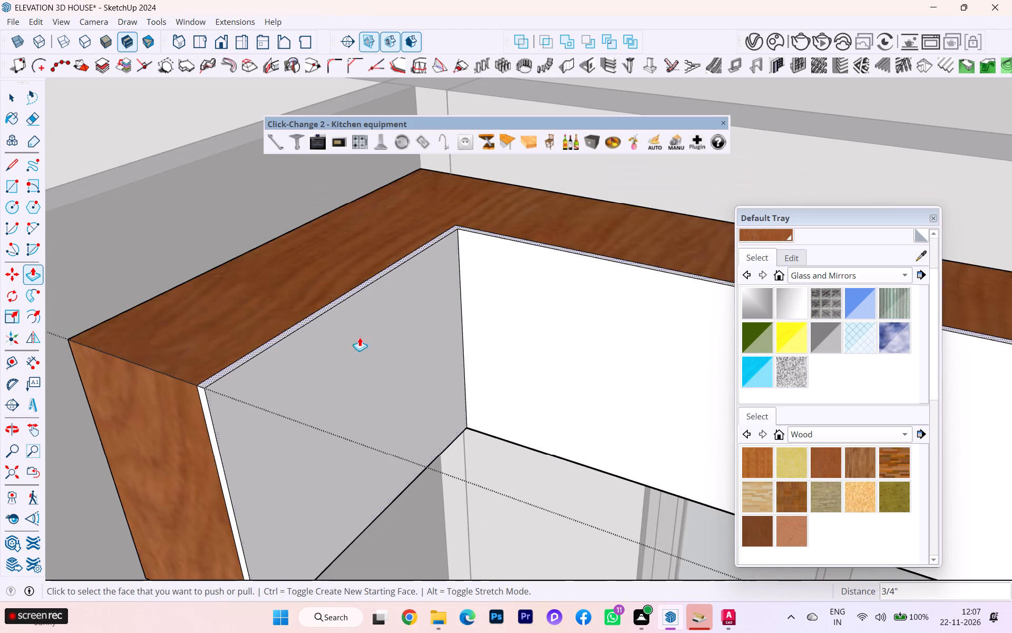
pyautogui.scroll(-2, 359, 337)
pyautogui.scroll(1, 395, 337)
pyautogui.scroll(-2, 396, 338)
pyautogui.scroll(1, 403, 343)
pyautogui.scroll(-1, 404, 344)
pyautogui.moveTo(431, 425); pyautogui.dragTo(388, 285, button='middle')
pyautogui.scroll(2, 270, 289)
pyautogui.scroll(-1, 270, 289)
pyautogui.scroll(1, 270, 289)
pyautogui.scroll(-2, 270, 289)
pyautogui.scroll(1, 270, 289)
pyautogui.scroll(-1, 228, 306)
pyautogui.scroll(4, 228, 306)
pyautogui.moveTo(228, 305); pyautogui.dragTo(275, 239, button='middle')
pyautogui.scroll(2, 471, 199)
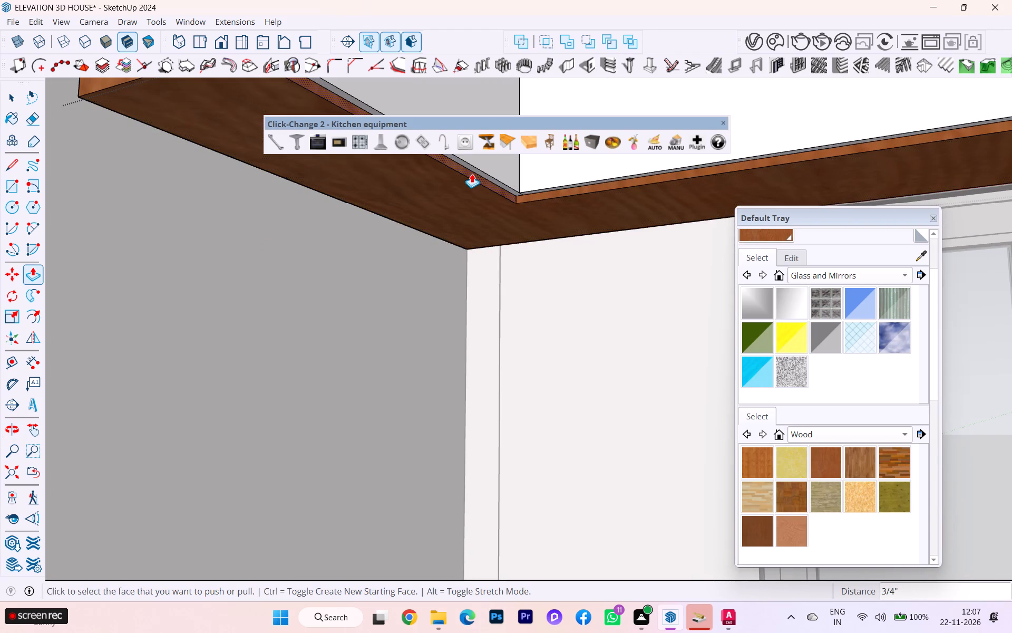
pyautogui.click(473, 167)
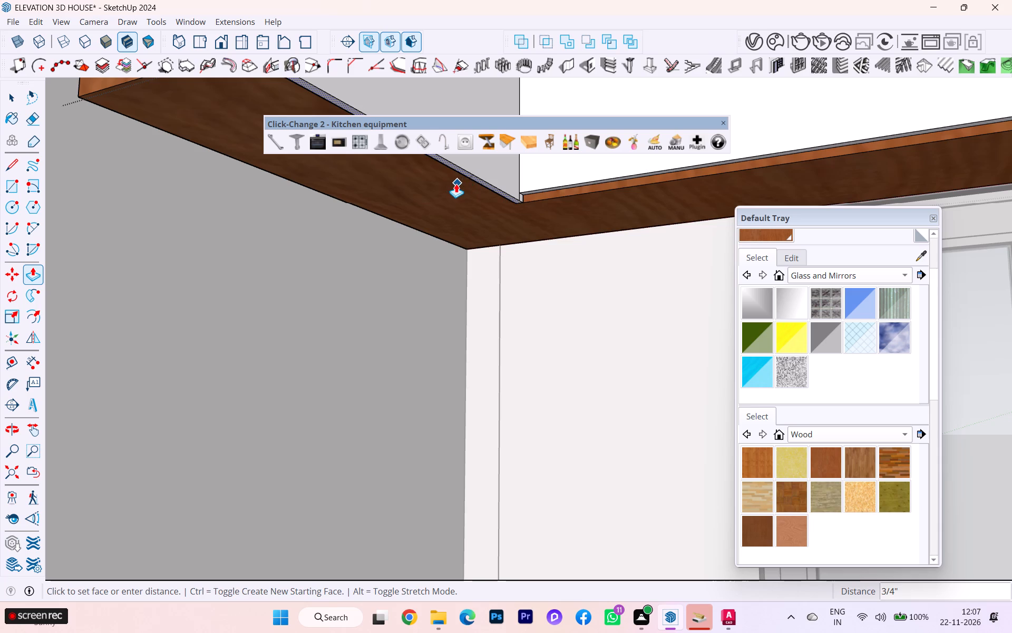
pyautogui.click(453, 184)
# Extend the bottom edge of the long run's door panel down 3/4" to the underside of the cabinet.
pyautogui.scroll(-3, 446, 244)
pyautogui.scroll(1, 554, 235)
pyautogui.scroll(-1, 554, 234)
pyautogui.scroll(2, 554, 234)
pyautogui.scroll(-2, 554, 234)
pyautogui.scroll(2, 554, 234)
pyautogui.scroll(-1, 550, 217)
pyautogui.scroll(3, 550, 216)
pyautogui.scroll(-1, 518, 200)
pyautogui.scroll(5, 517, 200)
pyautogui.scroll(-1, 488, 218)
pyautogui.scroll(3, 488, 217)
pyautogui.click(485, 210)
pyautogui.click(465, 230)
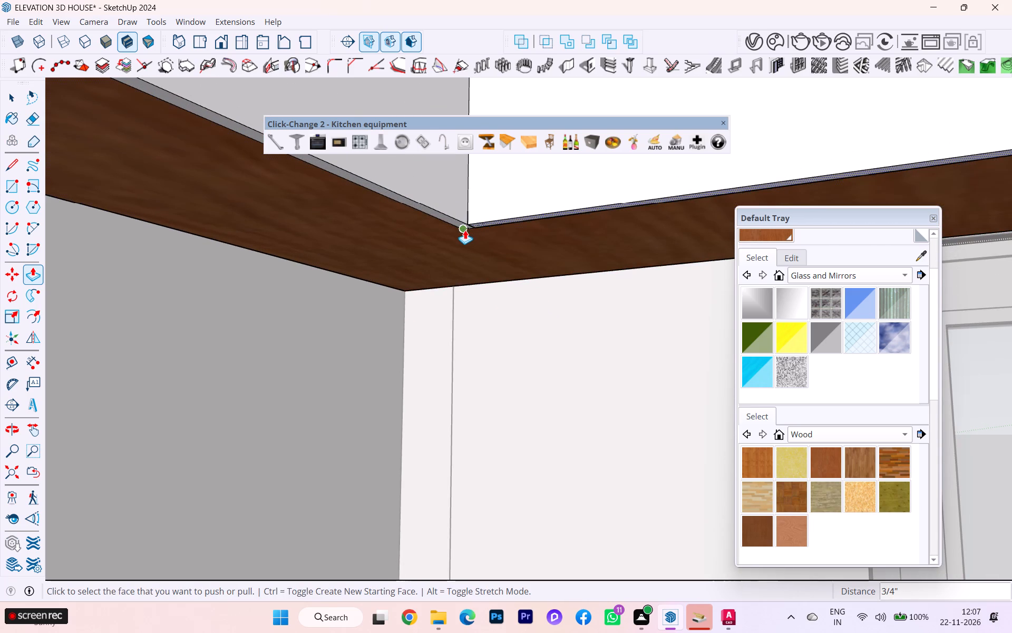
# Recover the lost view by fitting the entire house model on screen.
pyautogui.scroll(-2, 424, 263)
pyautogui.scroll(1, 415, 278)
pyautogui.scroll(-7, 415, 281)
pyautogui.scroll(-9, 375, 306)
pyautogui.scroll(2, 369, 321)
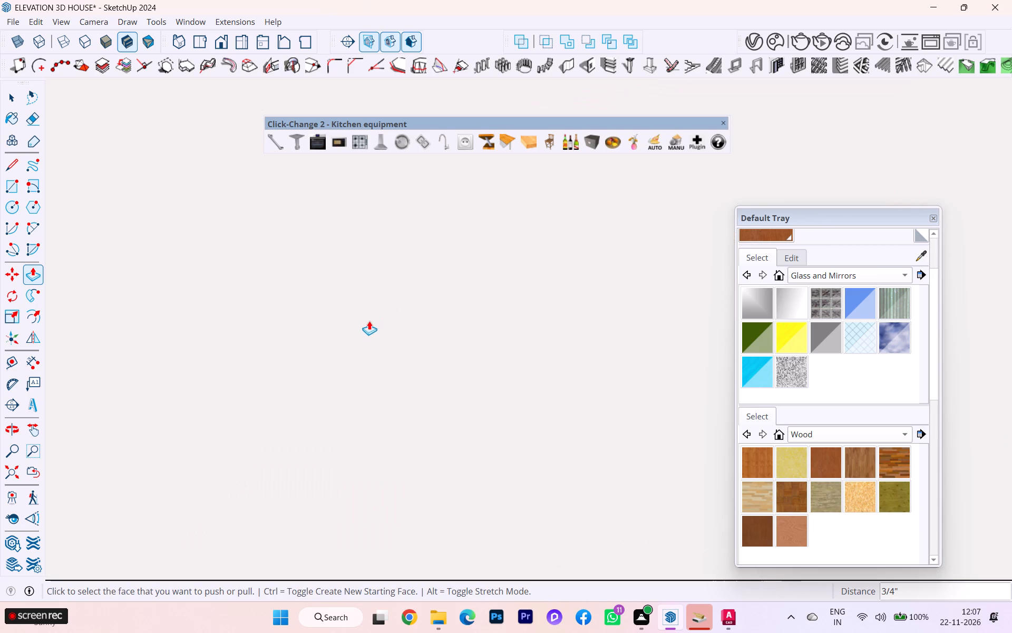
pyautogui.scroll(2, 369, 321)
pyautogui.scroll(1, 447, 310)
pyautogui.click(6, 475)
pyautogui.scroll(-2, 74, 486)
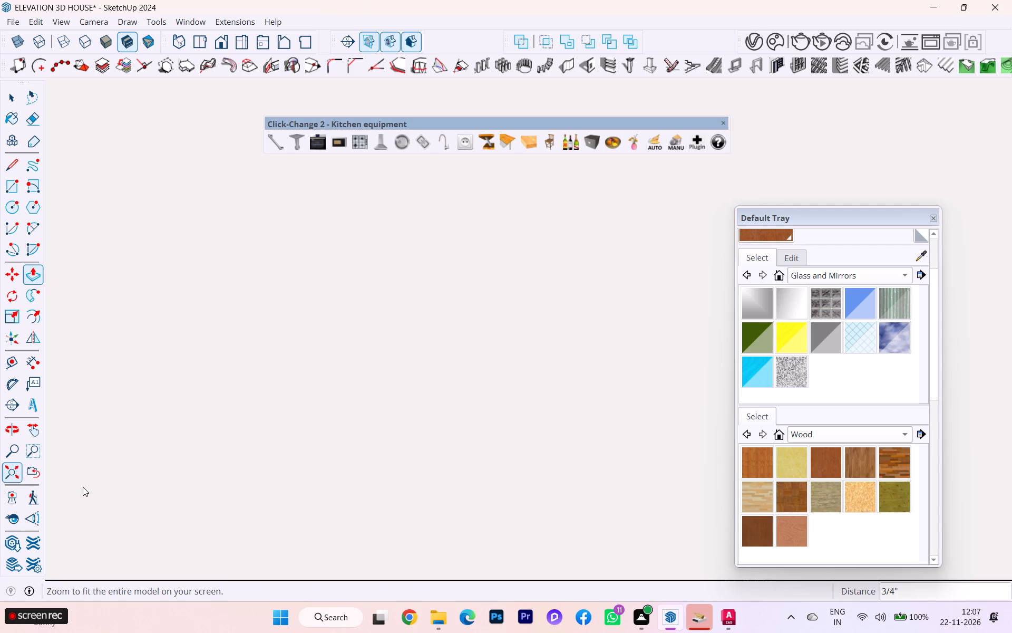
pyautogui.scroll(-3, 83, 487)
pyautogui.scroll(3, 91, 487)
pyautogui.scroll(-5, 91, 487)
pyautogui.scroll(-3, 315, 404)
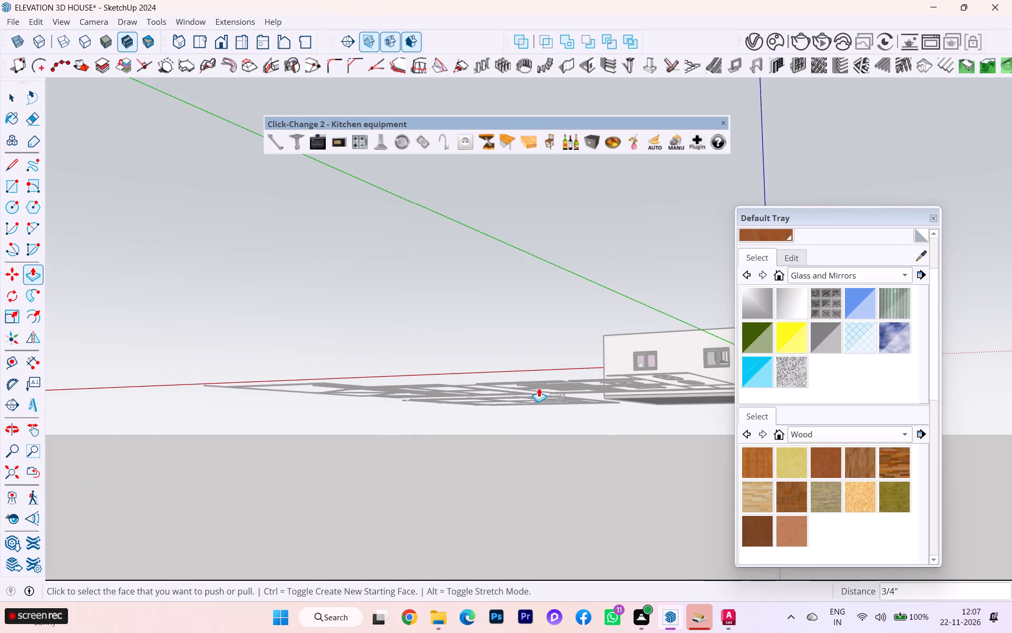
# Return to the kitchen and examine the upper cabinet's door panels and carcass edges from the front, below and above.
pyautogui.moveTo(526, 400); pyautogui.dragTo(463, 533, button='middle')
pyautogui.scroll(2, 763, 351)
pyautogui.scroll(-1, 764, 348)
pyautogui.scroll(3, 764, 348)
pyautogui.scroll(-1, 644, 366)
pyautogui.scroll(2, 644, 366)
pyautogui.scroll(-1, 644, 366)
pyautogui.scroll(1, 644, 366)
pyautogui.scroll(1, 709, 376)
pyautogui.scroll(-1, 709, 376)
pyautogui.scroll(3, 709, 376)
pyautogui.scroll(-1, 709, 376)
pyautogui.scroll(2, 709, 376)
pyautogui.scroll(-1, 701, 375)
pyautogui.scroll(4, 700, 375)
pyautogui.scroll(-1, 700, 375)
pyautogui.scroll(5, 700, 375)
pyautogui.scroll(-1, 647, 388)
pyautogui.scroll(7, 646, 389)
pyautogui.scroll(-2, 646, 389)
pyautogui.scroll(1, 646, 389)
pyautogui.scroll(-1, 649, 387)
pyautogui.moveTo(645, 390); pyautogui.dragTo(424, 520, button='middle')
pyautogui.scroll(-4, 372, 391)
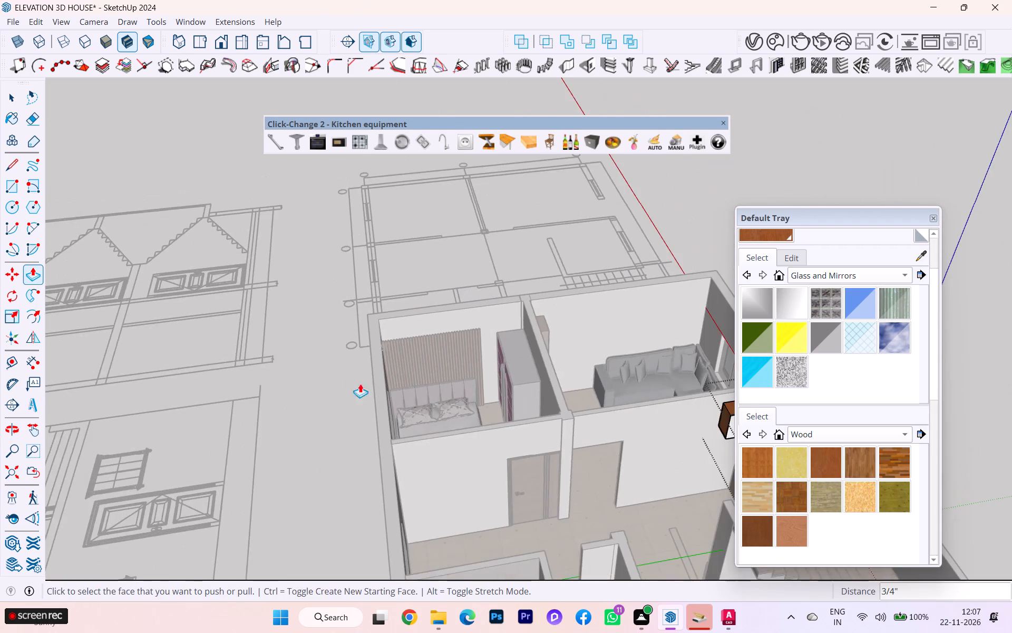
pyautogui.scroll(-5, 349, 381)
pyautogui.scroll(-1, 725, 446)
pyautogui.scroll(10, 726, 446)
pyautogui.scroll(-1, 609, 473)
pyautogui.moveTo(607, 474); pyautogui.dragTo(812, 449, button='middle')
pyautogui.scroll(7, 493, 337)
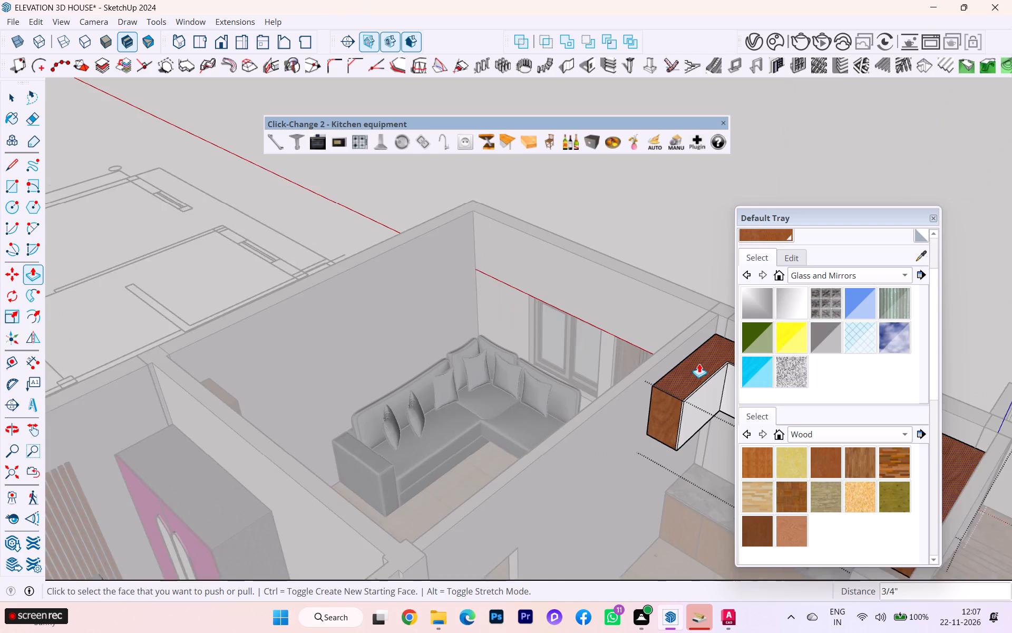
pyautogui.scroll(2, 699, 363)
pyautogui.scroll(-3, 331, 288)
pyautogui.scroll(1, 236, 273)
pyautogui.scroll(-2, 233, 272)
pyautogui.scroll(-2, 576, 384)
pyautogui.moveTo(604, 395); pyautogui.dragTo(721, 364, button='middle')
pyautogui.scroll(-2, 249, 302)
pyautogui.scroll(-1, 620, 367)
pyautogui.scroll(2, 620, 367)
pyautogui.scroll(-2, 622, 369)
pyautogui.scroll(4, 623, 370)
pyautogui.scroll(-1, 694, 401)
pyautogui.scroll(3, 694, 401)
pyautogui.moveTo(664, 393); pyautogui.dragTo(757, 316, button='middle')
pyautogui.scroll(3, 685, 315)
pyautogui.scroll(-1, 684, 315)
pyautogui.scroll(7, 682, 316)
pyautogui.scroll(-4, 732, 409)
pyautogui.scroll(1, 732, 409)
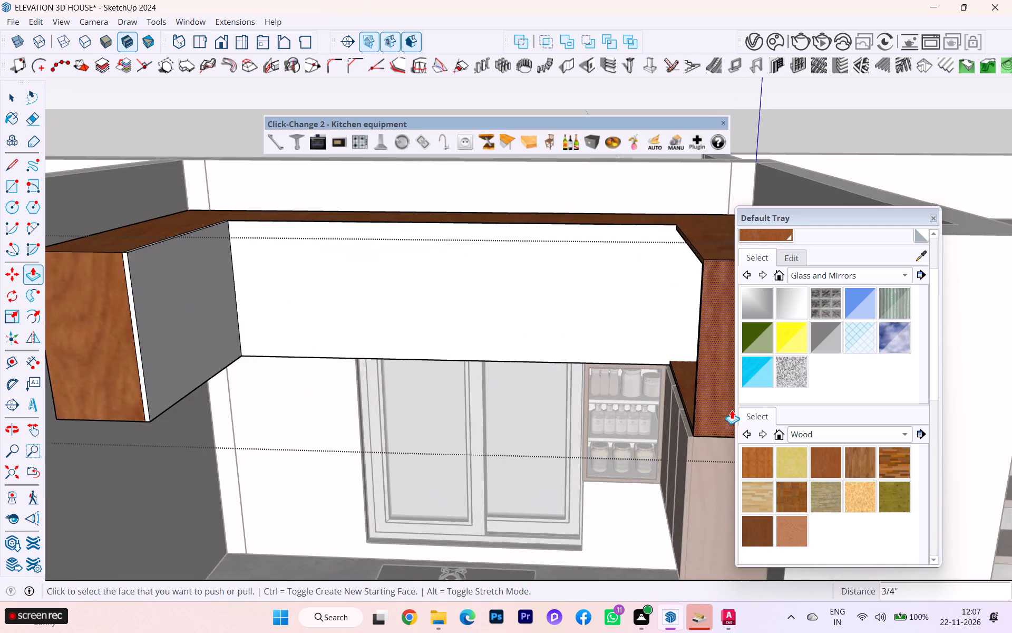
pyautogui.scroll(5, 732, 410)
pyautogui.moveTo(662, 368); pyautogui.dragTo(776, 225, button='middle')
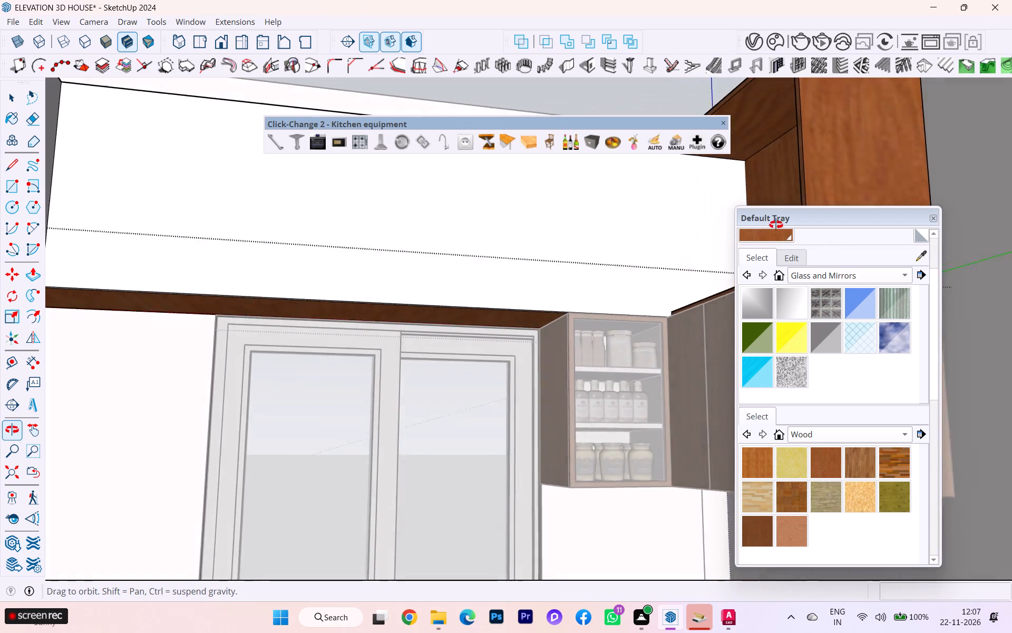
pyautogui.moveTo(776, 225); pyautogui.dragTo(669, 477, button='middle')
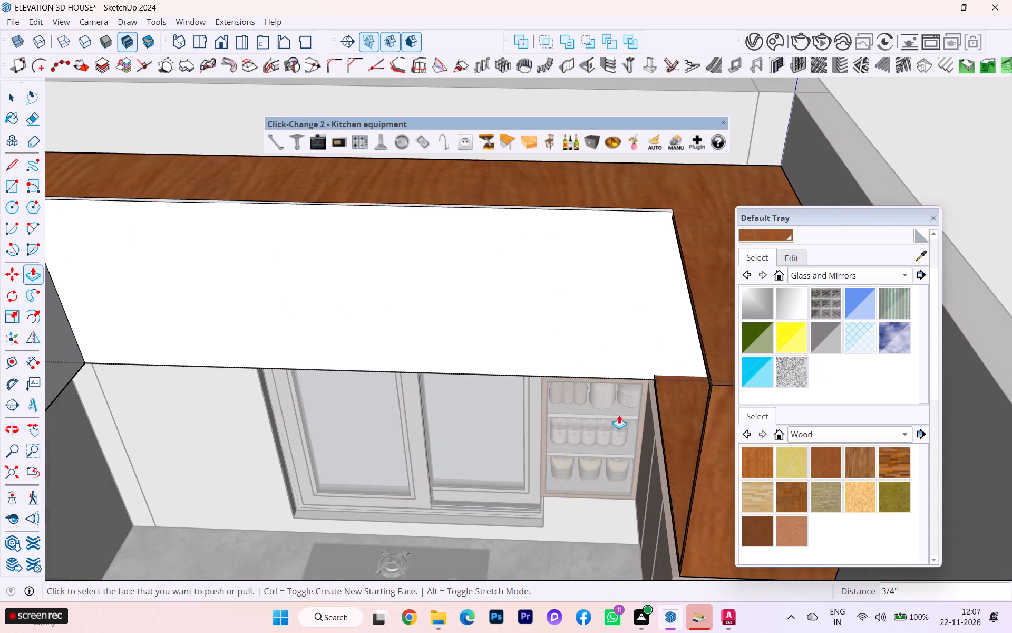
pyautogui.scroll(-3, 542, 273)
# Select everything connected to the long run's door panel, and undo the 3/4" edge extensions of the upper cabinet's door panels.
pyautogui.click(14, 94)
pyautogui.click(232, 259)
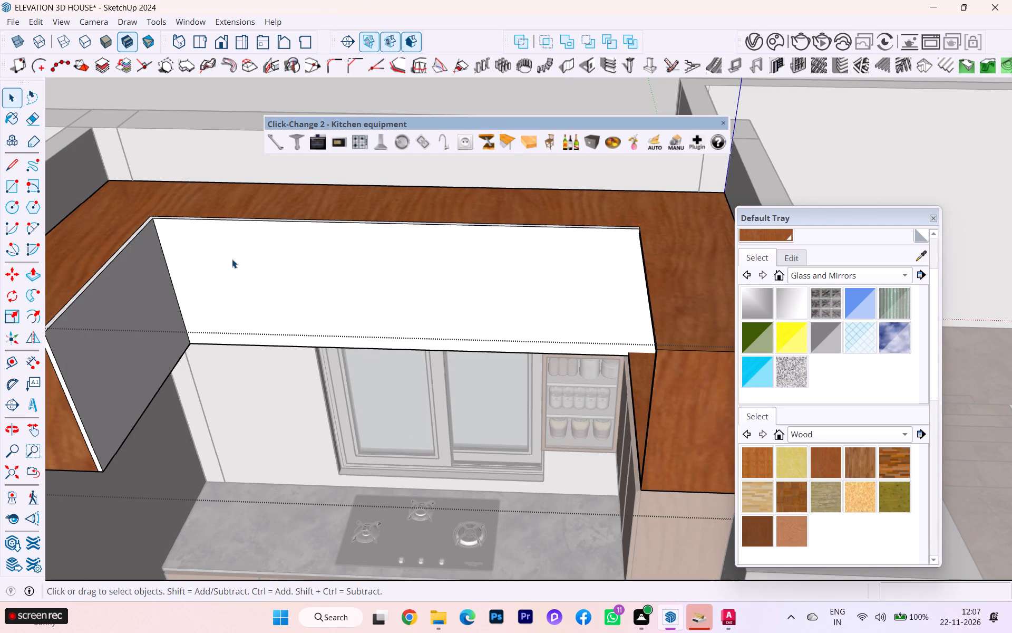
pyautogui.tripleClick(270, 247)
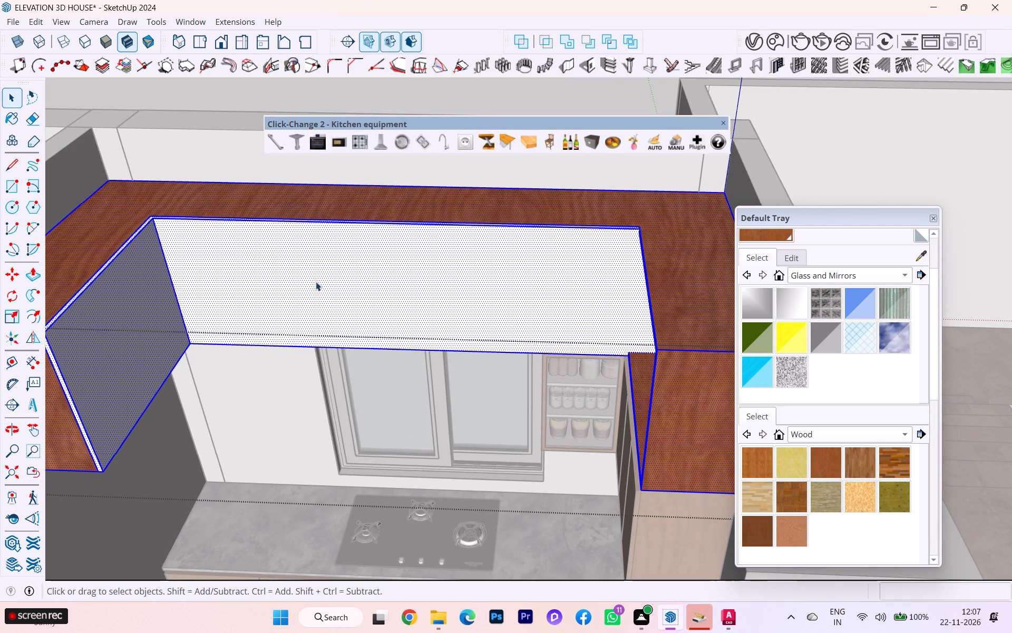
pyautogui.scroll(-4, 388, 324)
pyautogui.hotkey('ctrl', 'z')
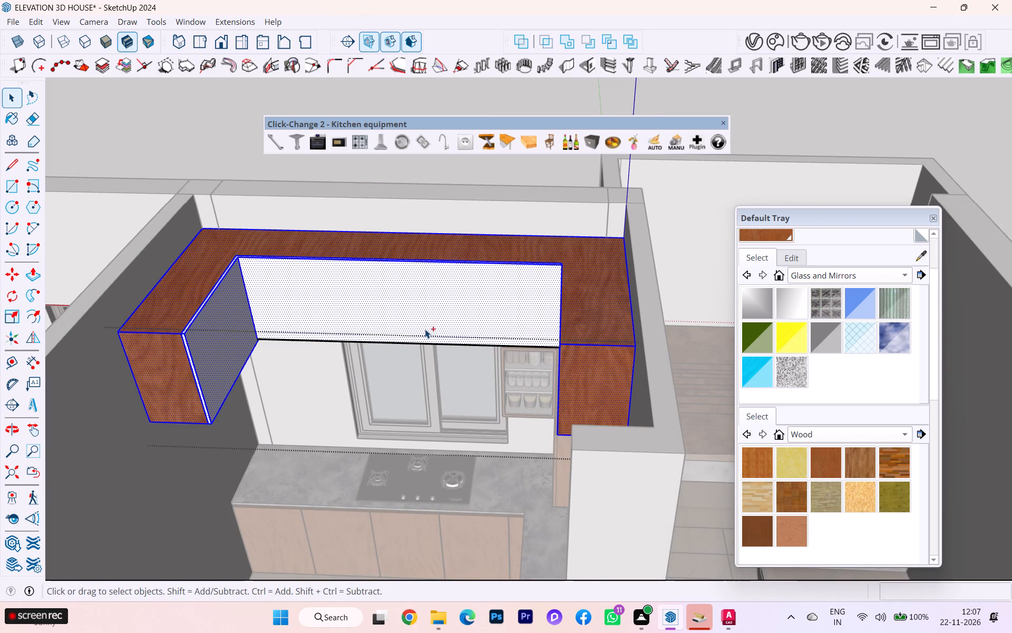
pyautogui.hotkey('ctrl', 'z')
pyautogui.hotkey('ctrl', 'z')
pyautogui.hotkey('ctrl', 'z')
pyautogui.hotkey('ctrl', 'z')
pyautogui.hotkey('ctrl', 'z')
pyautogui.hotkey('ctrl', 'z')
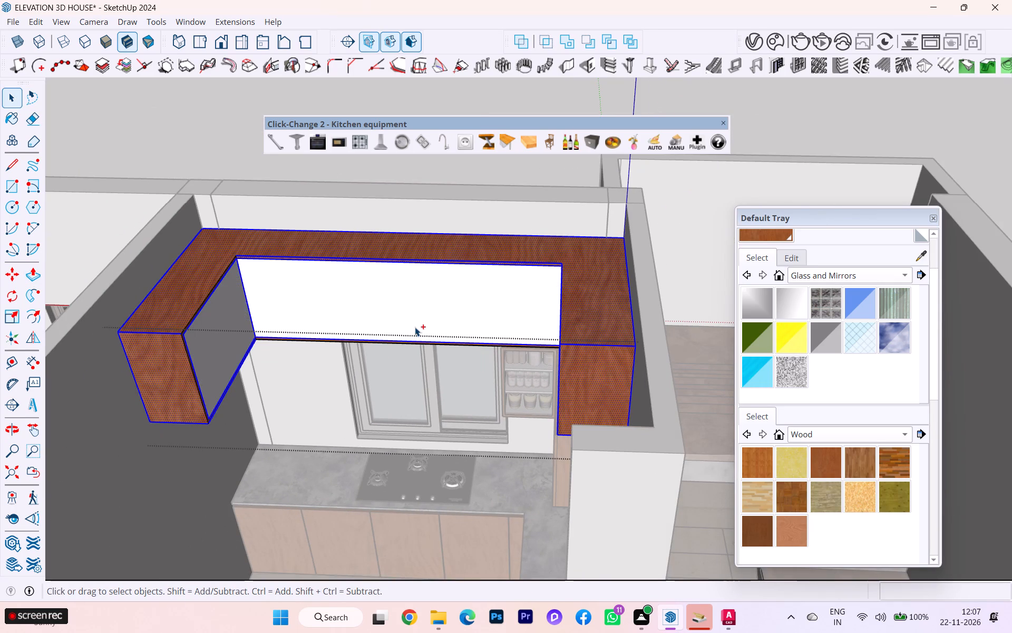
# Check which geometry is joined to the short run's door panel by selecting all its connected parts, and undo the preceding edits.
pyautogui.scroll(4, 231, 329)
pyautogui.click(227, 100)
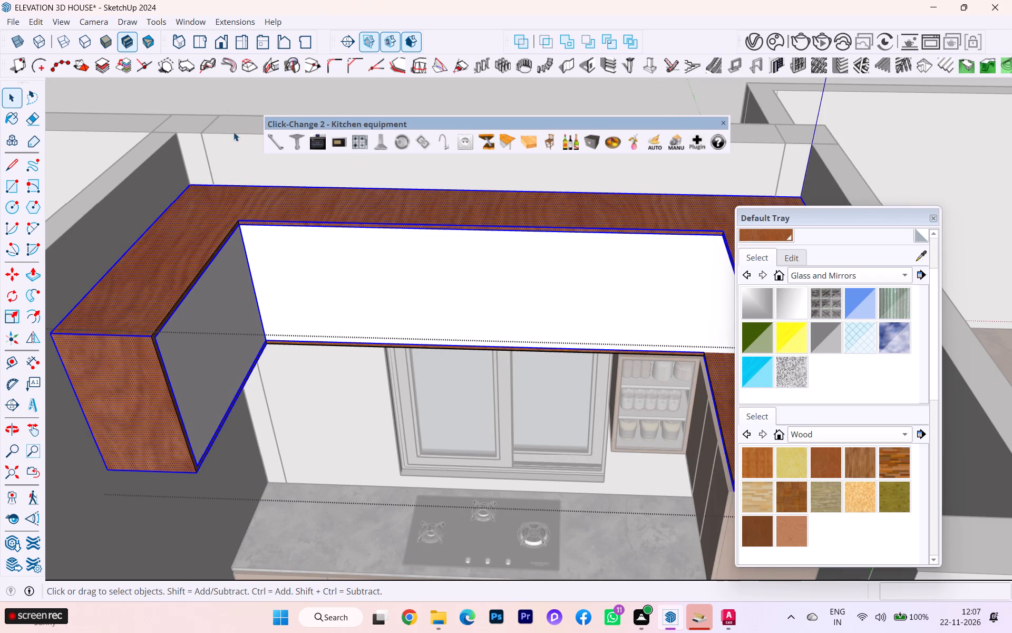
pyautogui.click(269, 307)
pyautogui.doubleClick(269, 307)
pyautogui.click(238, 306)
pyautogui.doubleClick(238, 306)
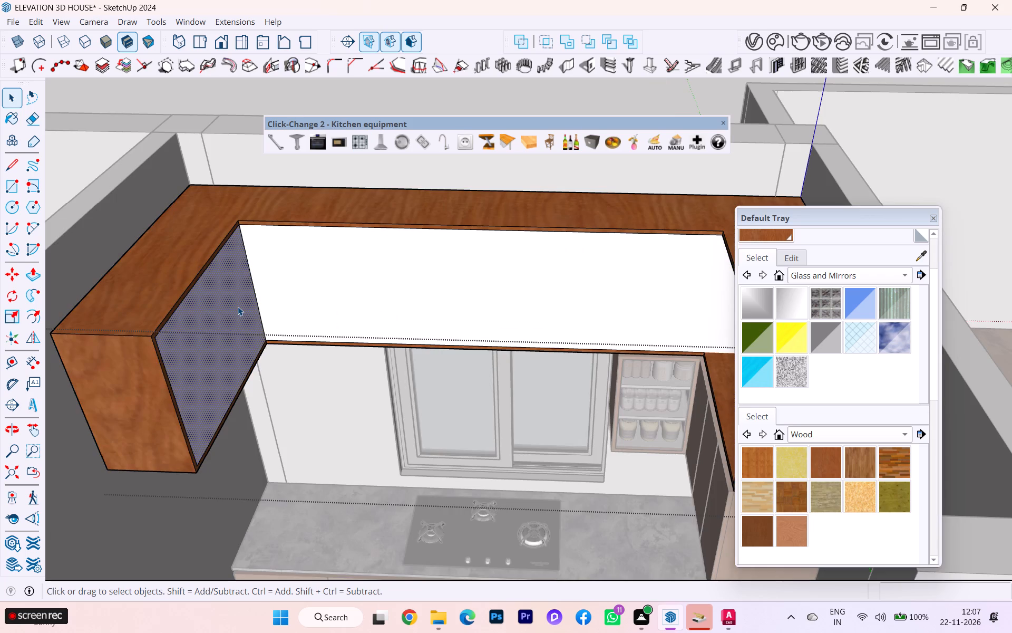
pyautogui.tripleClick(238, 306)
pyautogui.scroll(1, 237, 313)
pyautogui.scroll(-1, 237, 313)
pyautogui.scroll(2, 237, 313)
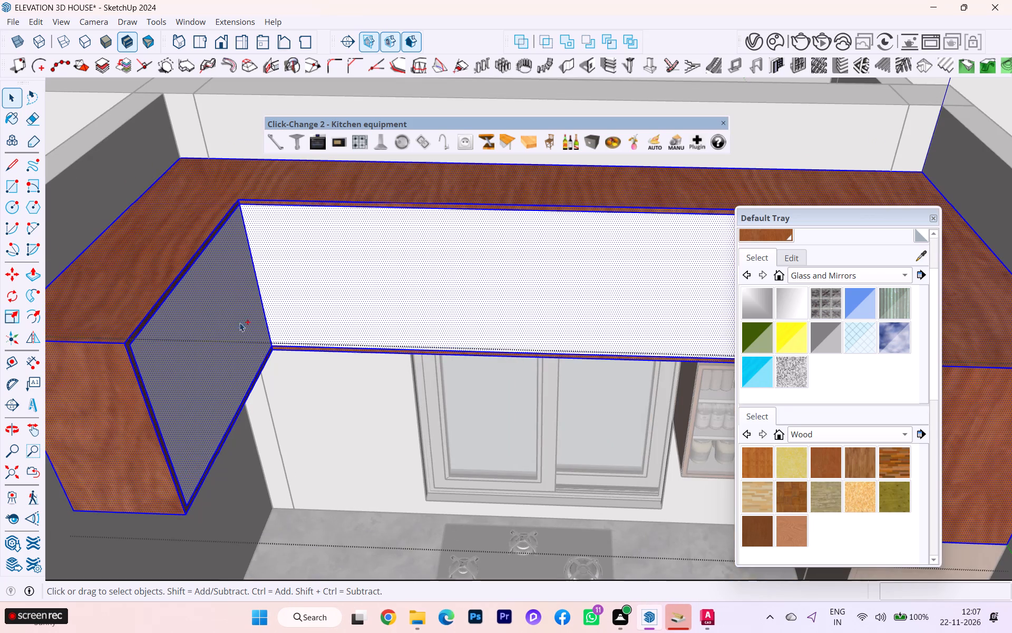
pyautogui.hotkey('ctrl', 'z')
pyautogui.hotkey('ctrl', 'z')
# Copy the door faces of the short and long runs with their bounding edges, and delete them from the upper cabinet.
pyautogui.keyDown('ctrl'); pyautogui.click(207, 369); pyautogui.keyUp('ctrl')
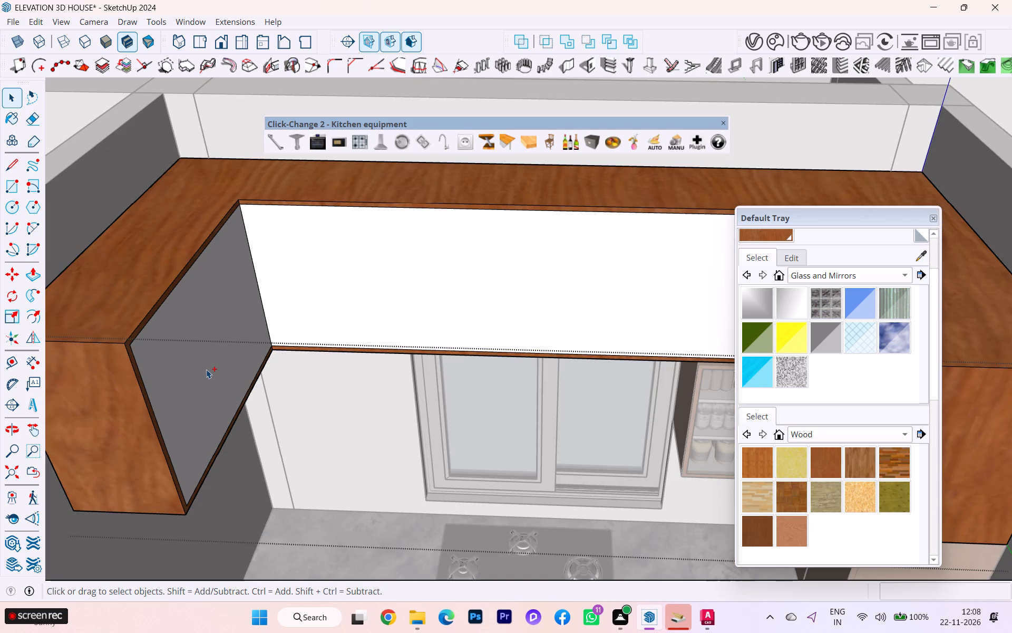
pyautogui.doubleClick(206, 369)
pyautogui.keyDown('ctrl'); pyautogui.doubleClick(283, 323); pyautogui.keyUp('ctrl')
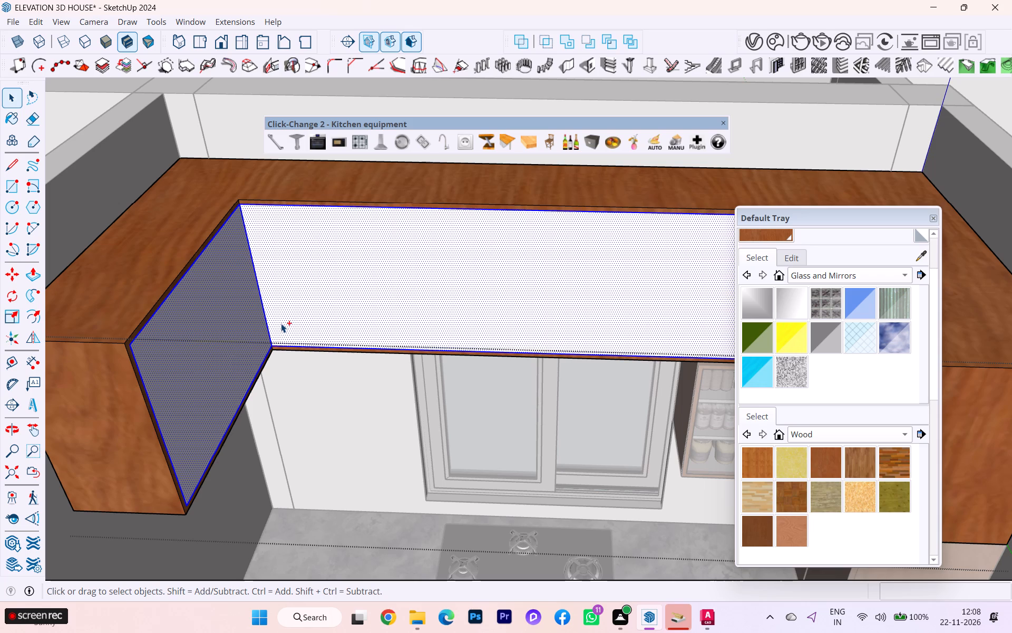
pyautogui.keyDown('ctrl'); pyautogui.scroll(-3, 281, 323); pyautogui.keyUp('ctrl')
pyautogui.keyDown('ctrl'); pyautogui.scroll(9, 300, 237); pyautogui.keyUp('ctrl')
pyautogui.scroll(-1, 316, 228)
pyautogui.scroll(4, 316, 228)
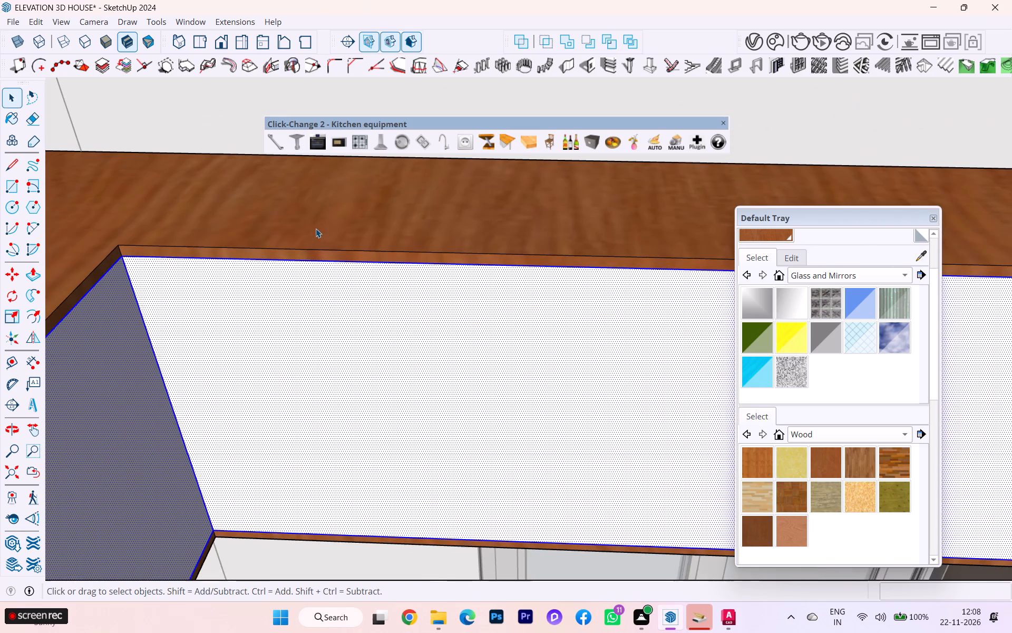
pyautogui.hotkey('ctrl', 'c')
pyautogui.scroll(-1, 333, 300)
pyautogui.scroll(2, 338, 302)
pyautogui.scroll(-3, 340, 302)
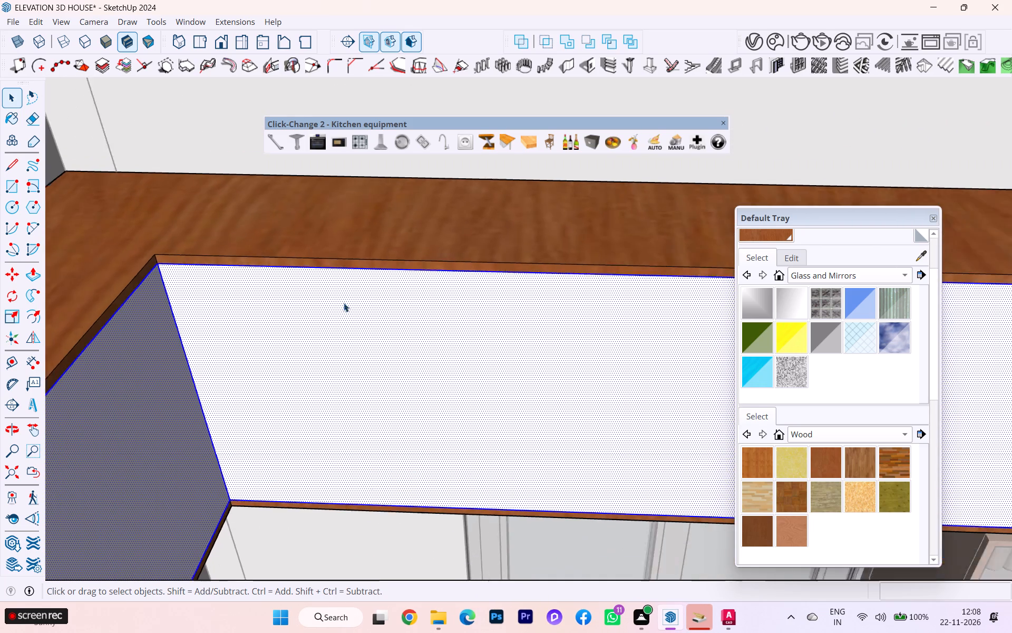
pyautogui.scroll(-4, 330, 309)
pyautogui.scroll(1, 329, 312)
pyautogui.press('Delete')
# Examine the opened upper cabinet's interior and edges from the front, below and its free end.
pyautogui.scroll(-5, 318, 310)
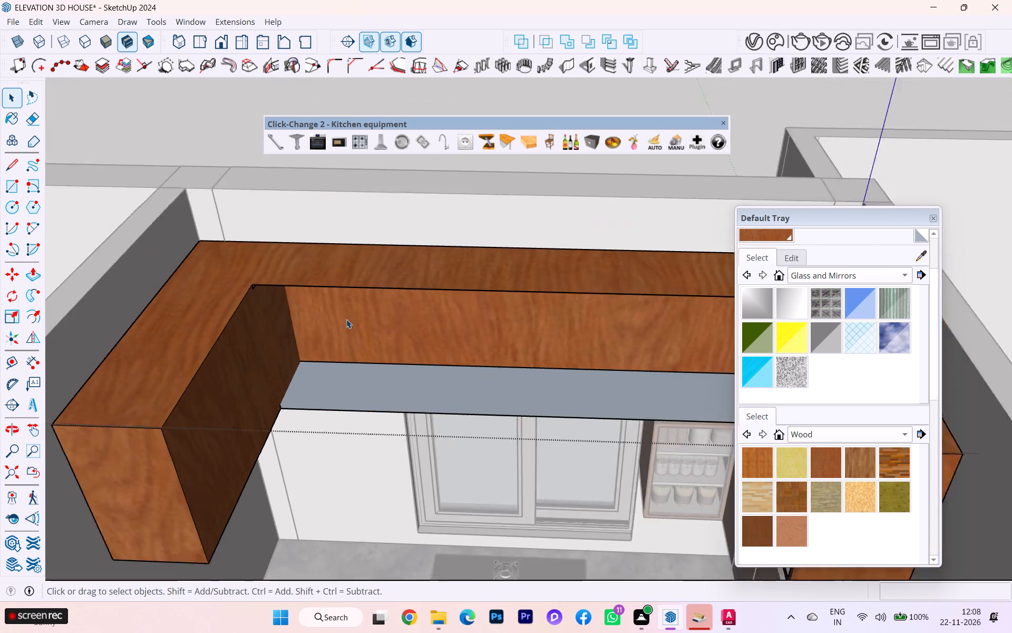
pyautogui.scroll(-13, 347, 326)
pyautogui.scroll(1, 347, 327)
pyautogui.scroll(-2, 347, 327)
pyautogui.scroll(3, 392, 359)
pyautogui.scroll(-1, 398, 366)
pyautogui.scroll(3, 398, 366)
pyautogui.scroll(-1, 412, 362)
pyautogui.moveTo(425, 341); pyautogui.dragTo(426, 334, button='middle')
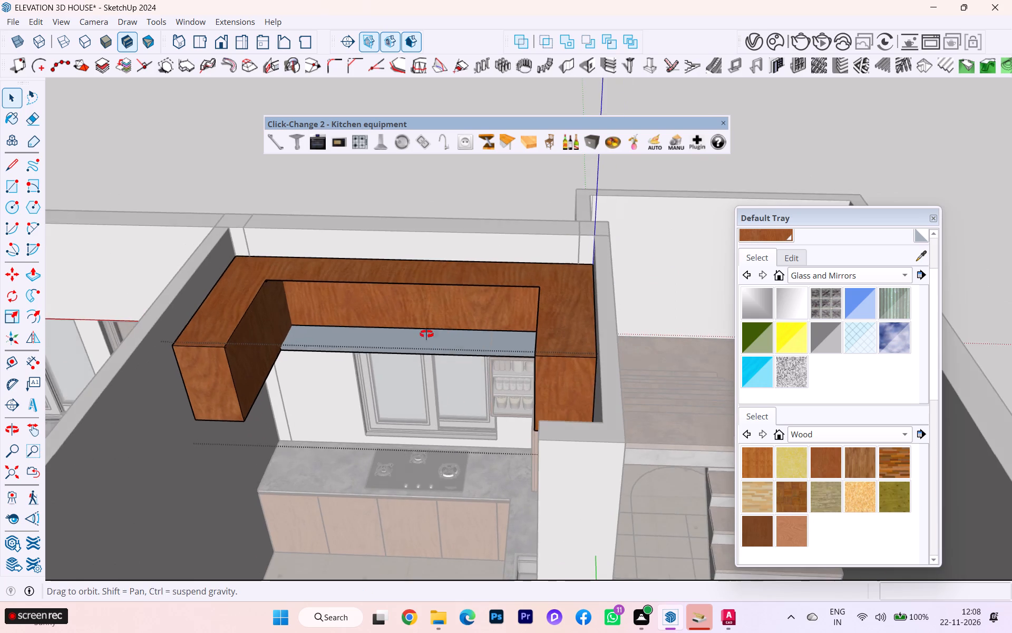
pyautogui.moveTo(426, 334); pyautogui.dragTo(507, 239, button='middle')
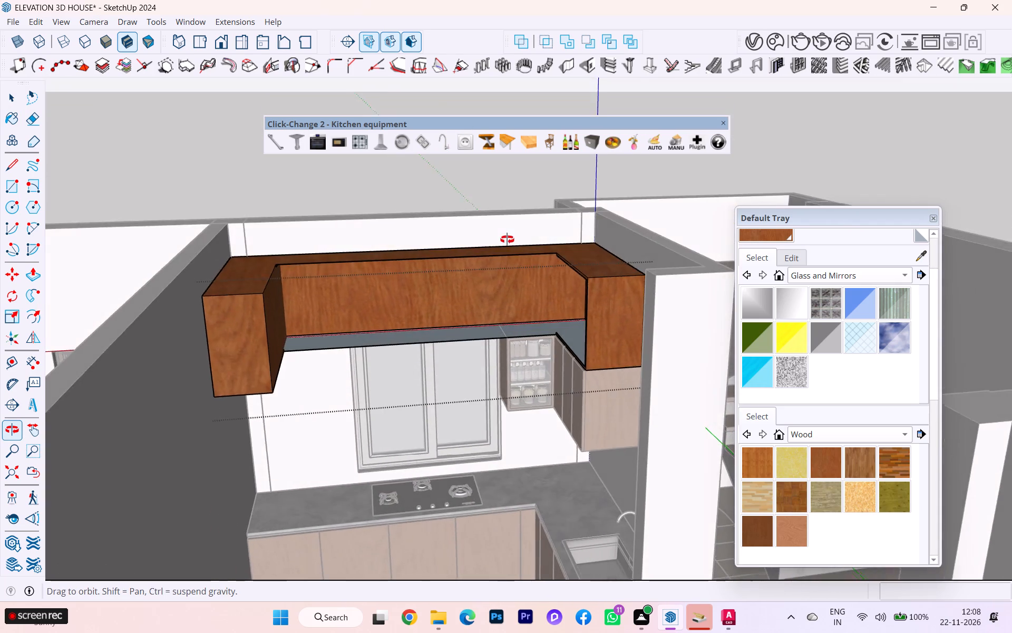
pyautogui.moveTo(507, 239); pyautogui.dragTo(484, 104, button='middle')
pyautogui.scroll(2, 348, 202)
pyautogui.scroll(-1, 347, 202)
pyautogui.scroll(1, 347, 202)
pyautogui.scroll(-1, 347, 202)
pyautogui.scroll(1, 347, 202)
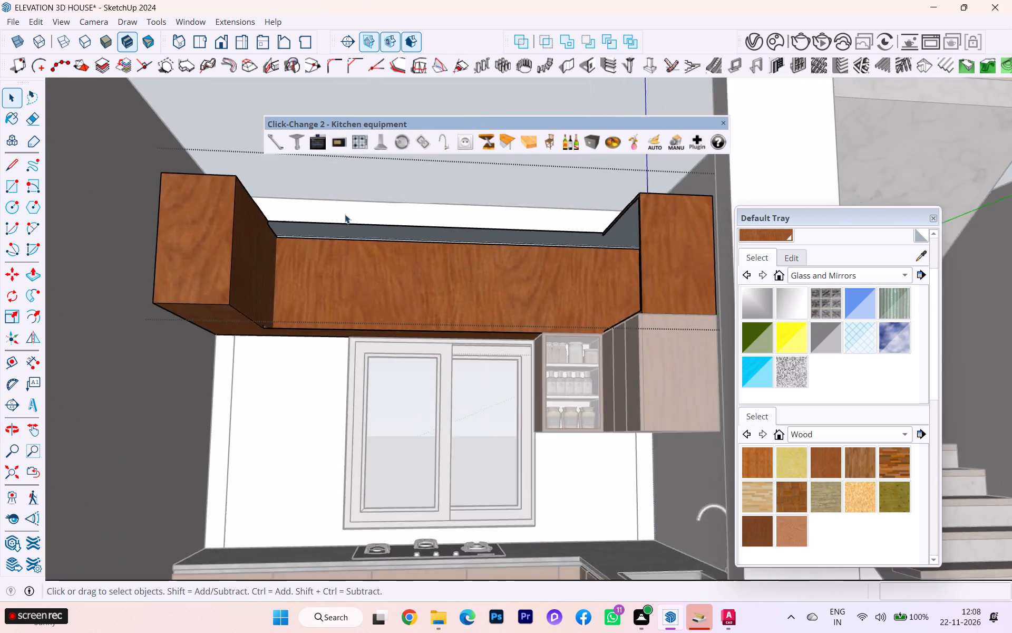
pyautogui.scroll(-1, 344, 231)
pyautogui.moveTo(338, 273); pyautogui.dragTo(293, 419, button='middle')
pyautogui.scroll(-8, 325, 293)
pyautogui.moveTo(304, 306); pyautogui.dragTo(192, 333, button='middle')
pyautogui.scroll(6, 352, 141)
pyautogui.scroll(3, 362, 253)
pyautogui.scroll(-1, 362, 253)
pyautogui.scroll(7, 362, 253)
pyautogui.scroll(-1, 362, 253)
pyautogui.scroll(1, 362, 253)
# Undo the door face deletion and the earlier drawing of the door faces, and leave the cabinet's editing mode.
pyautogui.hotkey('ctrl', 'z')
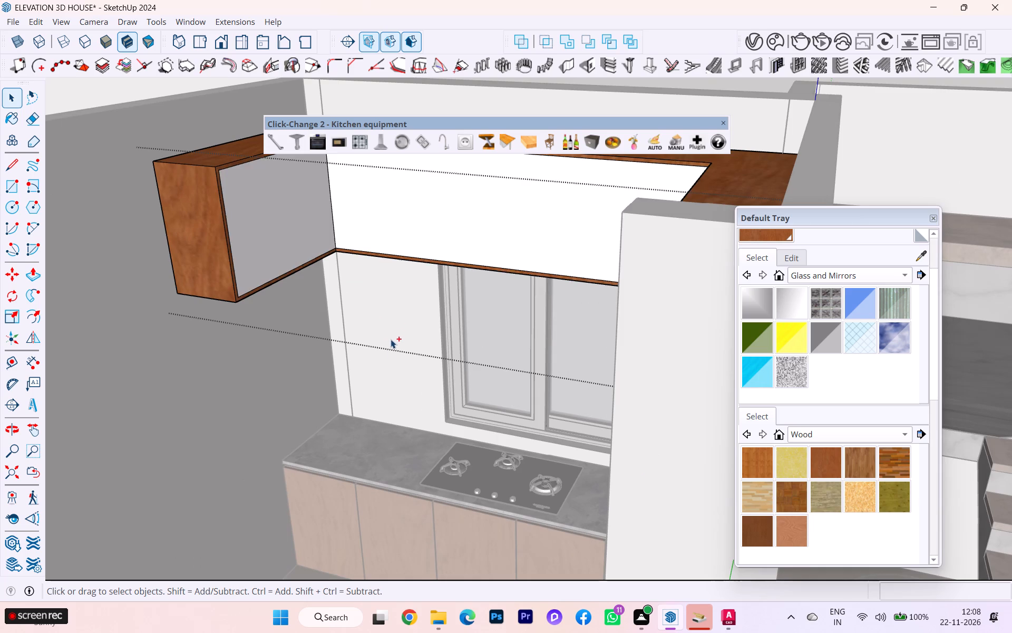
pyautogui.keyDown('ctrl'); pyautogui.scroll(-2, 338, 373); pyautogui.keyUp('ctrl')
pyautogui.scroll(-1, 335, 375)
pyautogui.hotkey('ctrl', 'z')
pyautogui.scroll(1, 365, 311)
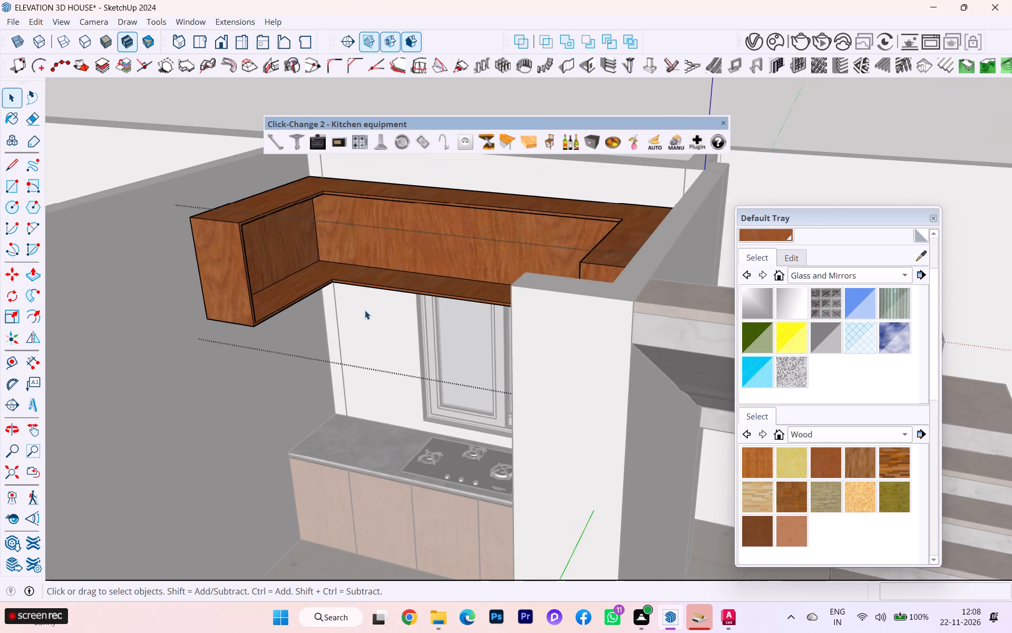
pyautogui.scroll(1, 365, 310)
pyautogui.scroll(-4, 358, 313)
pyautogui.click(149, 127)
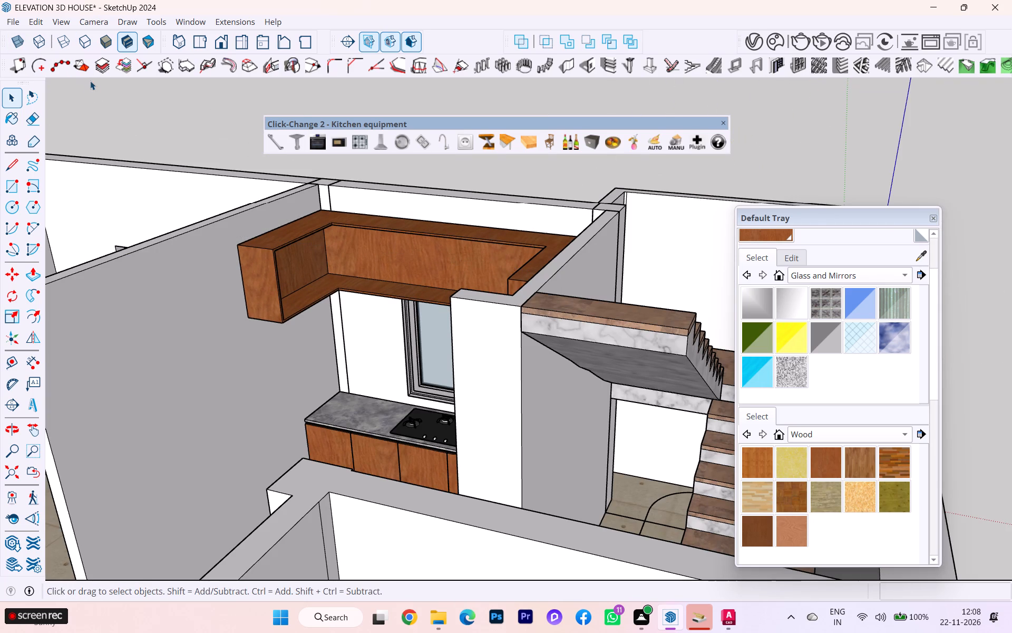
# Draw a rectangle about 6' 10" by 2' 1 13/16" over the long run's open front, spanning the upper cabinet's two inner corners.
pyautogui.press('u')
pyautogui.scroll(3, 330, 266)
pyautogui.scroll(-3, 327, 274)
pyautogui.moveTo(323, 282); pyautogui.dragTo(335, 275, button='middle')
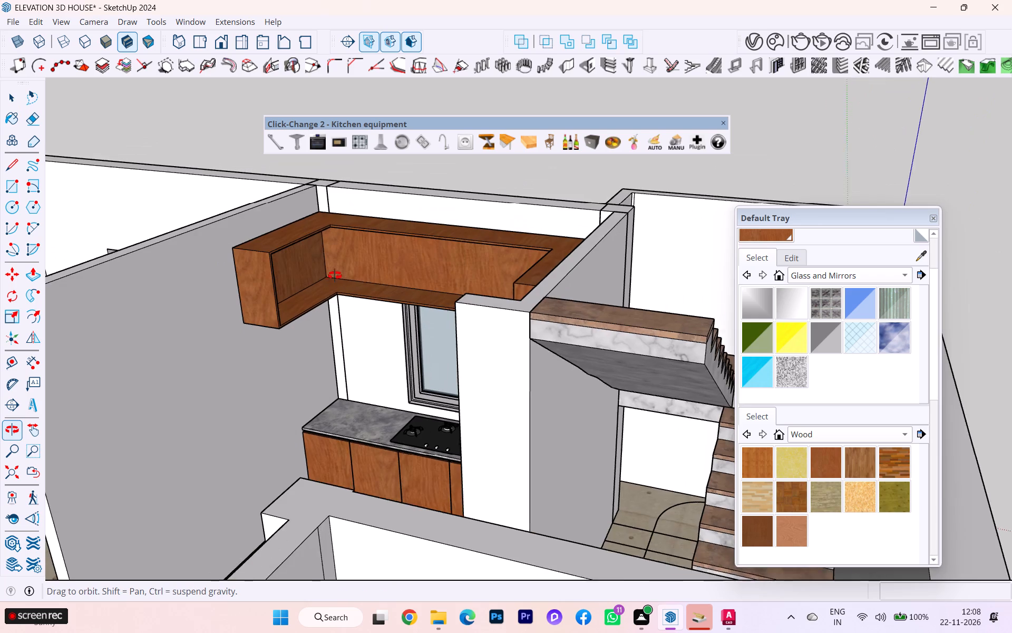
pyautogui.moveTo(335, 275); pyautogui.dragTo(343, 274, button='middle')
pyautogui.scroll(1, 337, 217)
pyautogui.scroll(-1, 337, 217)
pyautogui.scroll(3, 337, 217)
pyautogui.press('r')
pyautogui.scroll(2, 353, 239)
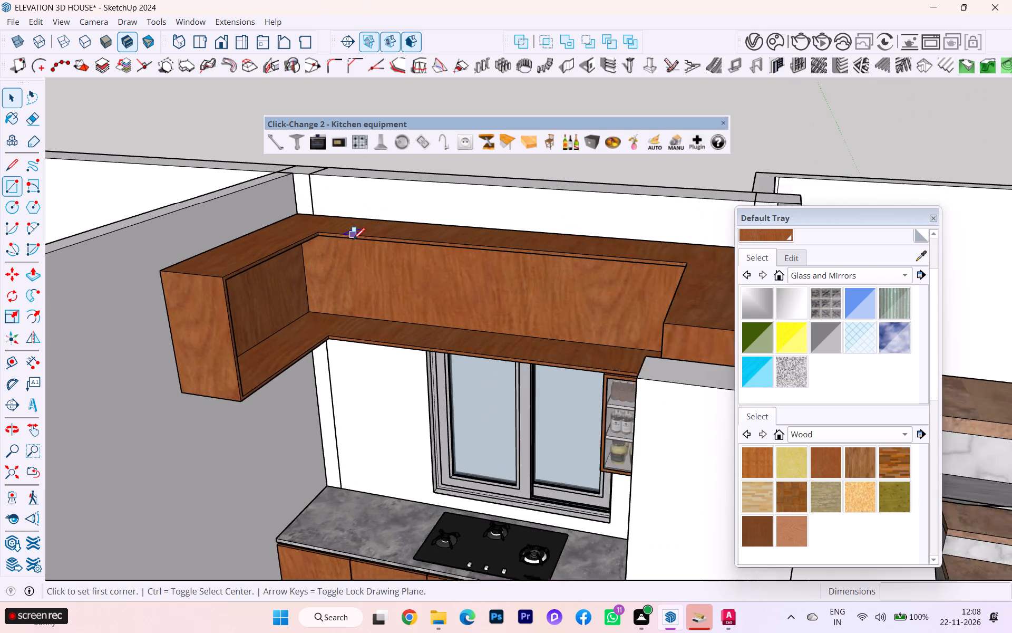
pyautogui.scroll(5, 353, 239)
pyautogui.click(299, 231)
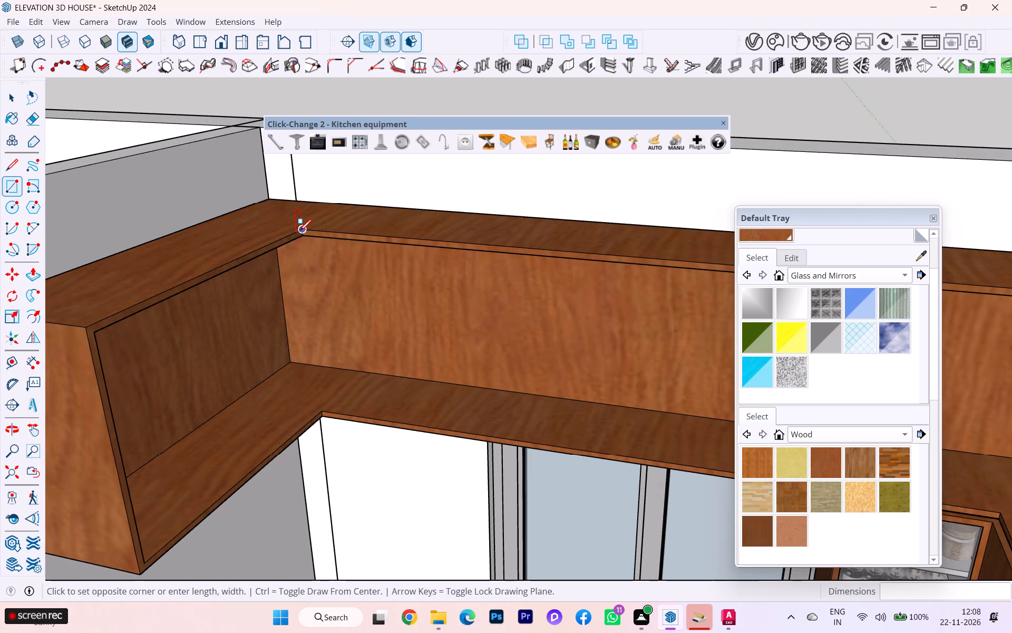
pyautogui.scroll(-5, 385, 362)
pyautogui.scroll(1, 398, 386)
pyautogui.scroll(-1, 401, 387)
pyautogui.scroll(-2, 317, 357)
pyautogui.scroll(1, 313, 357)
pyautogui.scroll(-1, 313, 357)
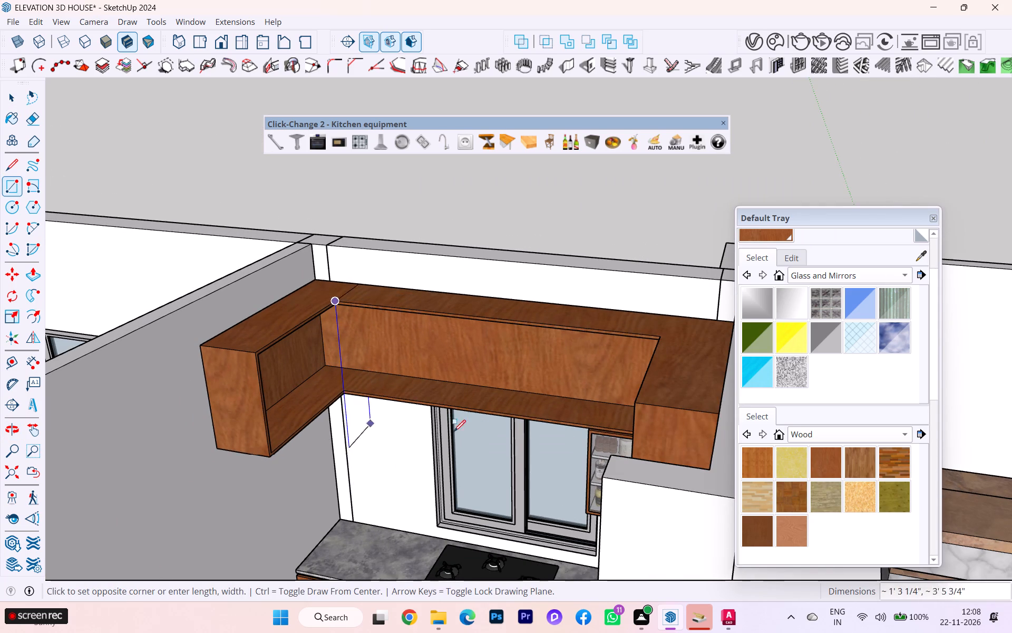
pyautogui.scroll(-3, 534, 436)
pyautogui.moveTo(538, 438); pyautogui.dragTo(659, 446, button='middle')
pyautogui.scroll(2, 637, 445)
pyautogui.scroll(-1, 641, 445)
pyautogui.scroll(3, 645, 445)
pyautogui.scroll(3, 689, 416)
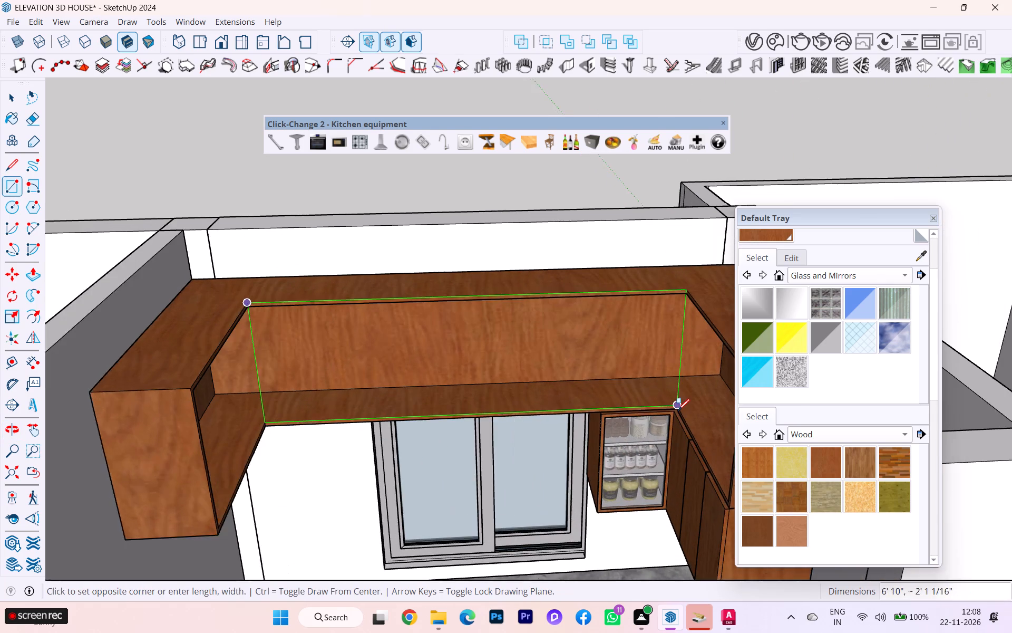
pyautogui.scroll(1, 678, 410)
pyautogui.press('Left')
pyautogui.scroll(-1, 677, 423)
pyautogui.scroll(5, 678, 422)
pyautogui.scroll(-1, 680, 406)
pyautogui.scroll(2, 680, 406)
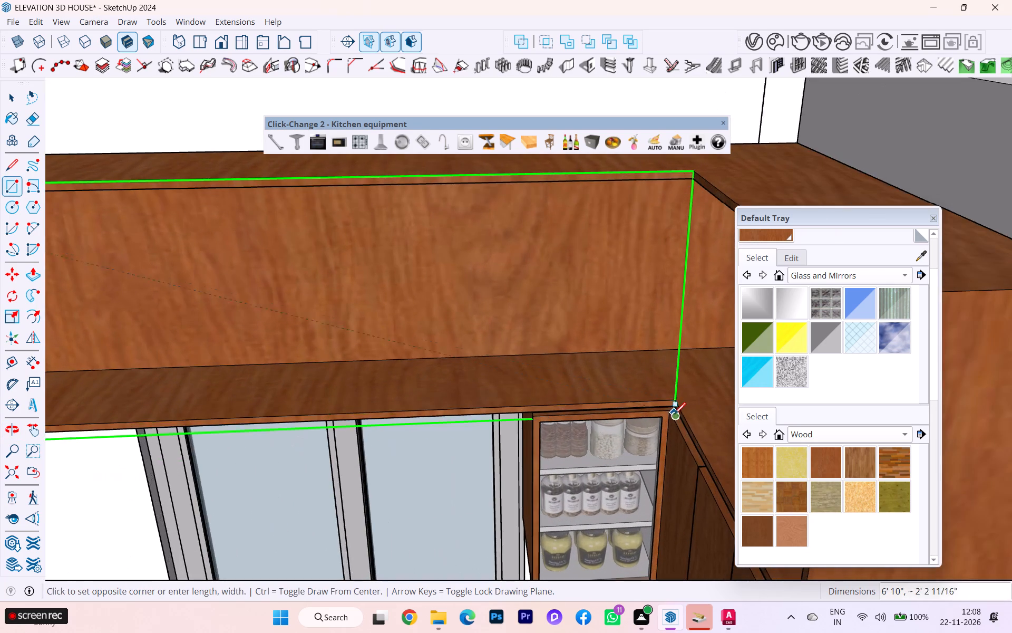
pyautogui.scroll(2, 673, 416)
pyautogui.scroll(-2, 673, 416)
pyautogui.scroll(10, 673, 416)
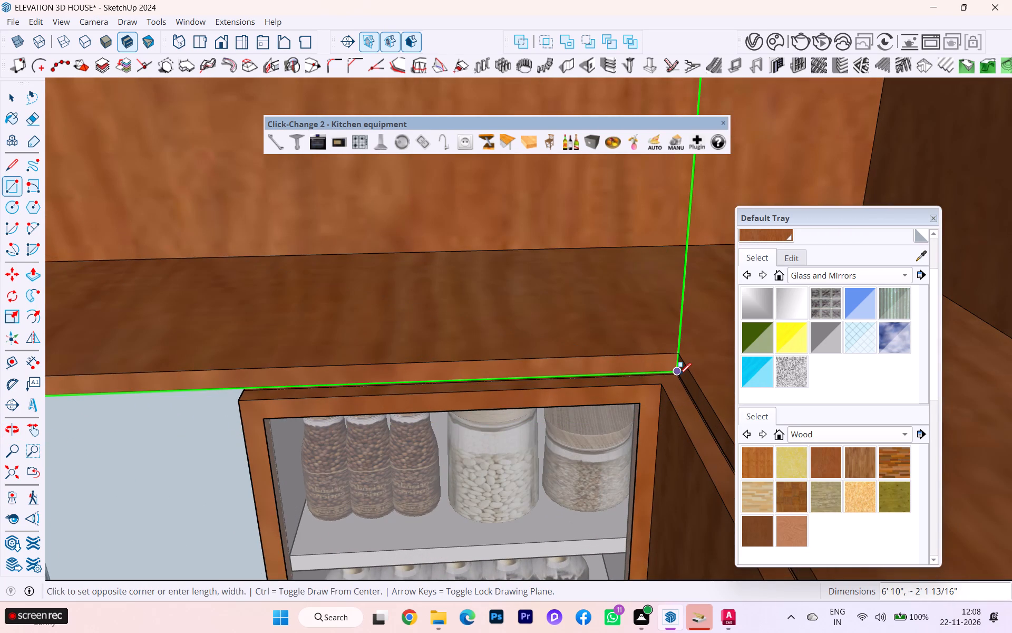
pyautogui.click(676, 373)
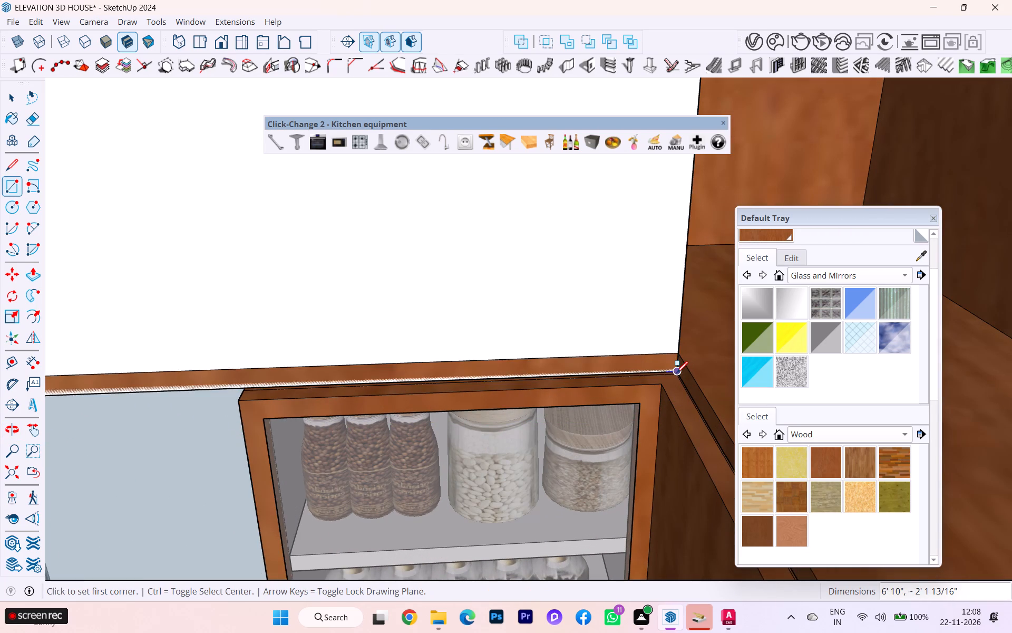
# Push/Pull the long run's new front face outward by 0.75" to form a door panel.
pyautogui.scroll(-4, 677, 379)
pyautogui.scroll(1, 677, 382)
pyautogui.scroll(-4, 676, 383)
pyautogui.scroll(2, 667, 394)
pyautogui.scroll(-11, 607, 387)
pyautogui.scroll(1, 613, 386)
pyautogui.scroll(-7, 613, 386)
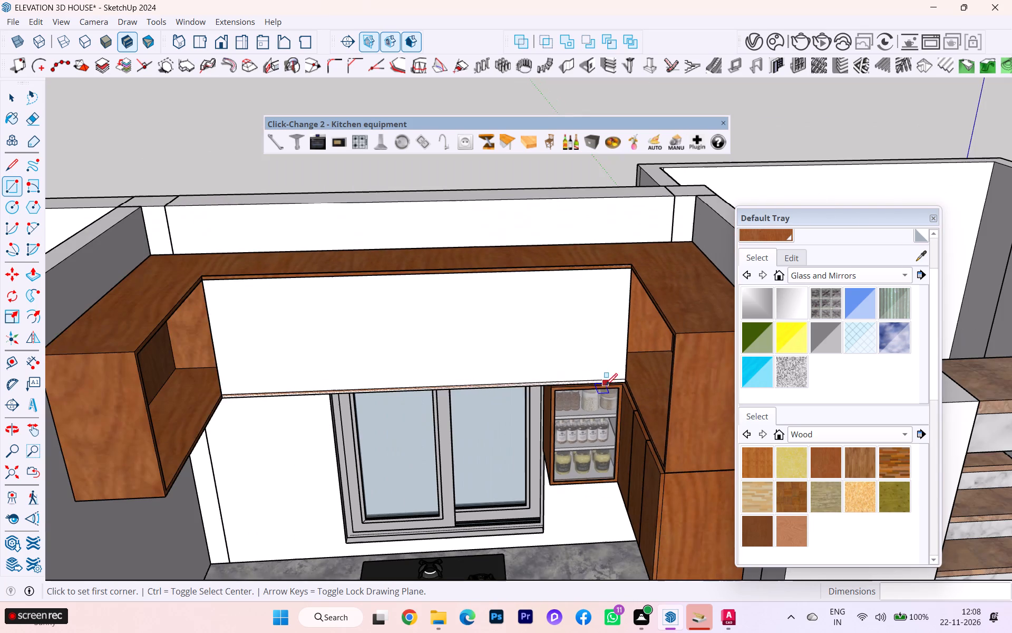
pyautogui.moveTo(424, 383); pyautogui.dragTo(468, 372, button='middle')
pyautogui.scroll(4, 276, 307)
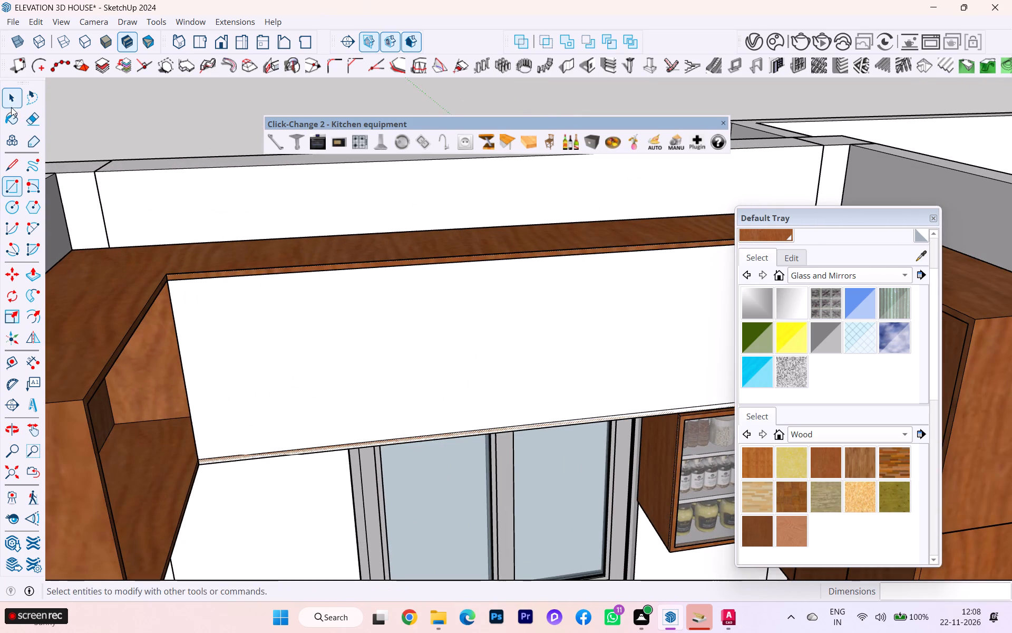
pyautogui.click(7, 103)
pyautogui.click(246, 335)
pyautogui.click(243, 333)
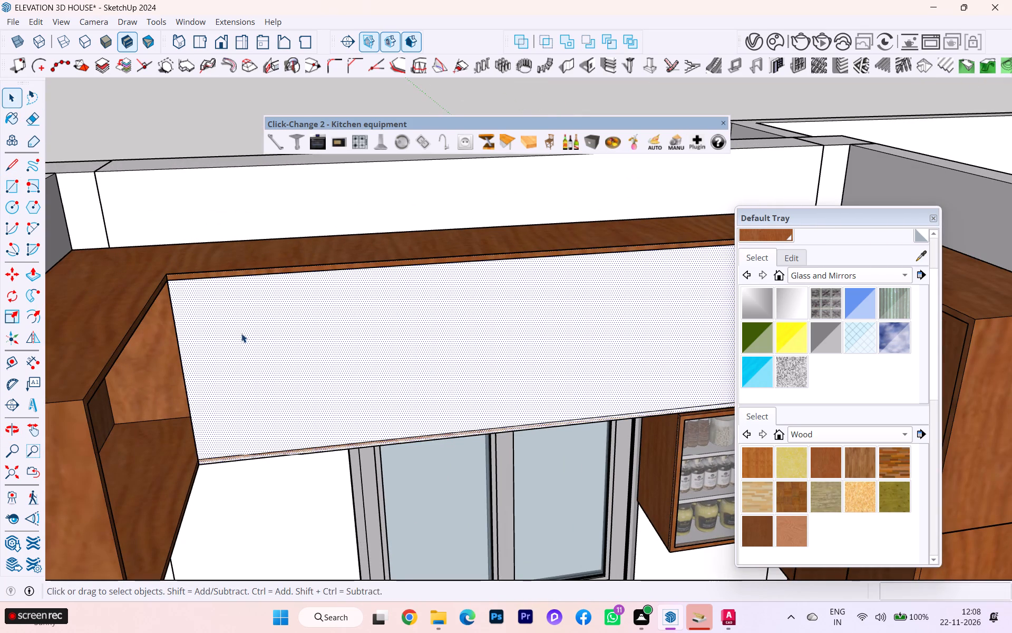
pyautogui.press('p')
pyautogui.click(241, 333)
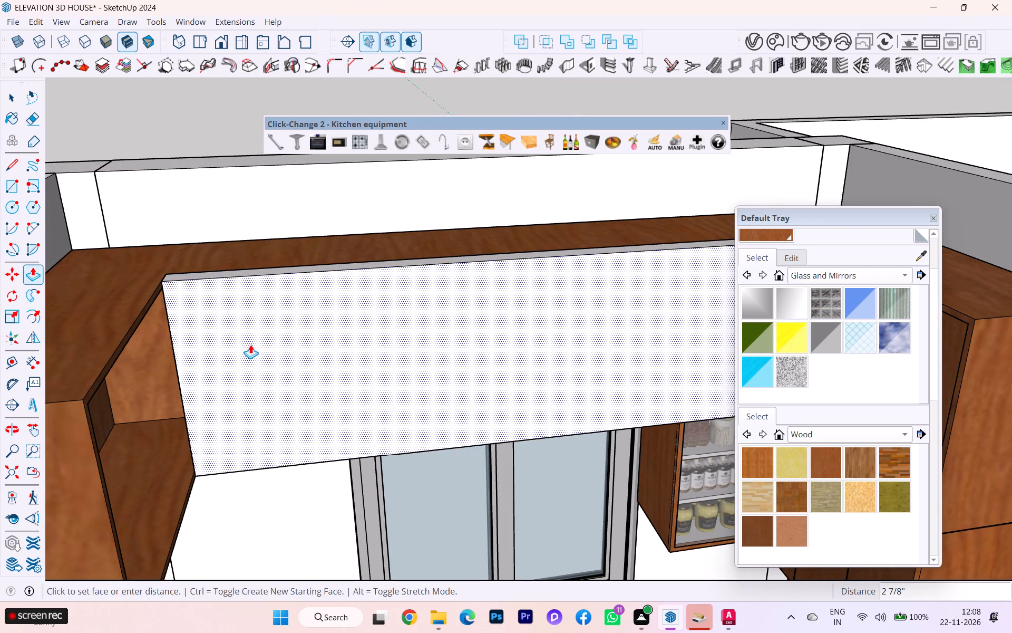
pyautogui.write('.75')
pyautogui.press('Return')
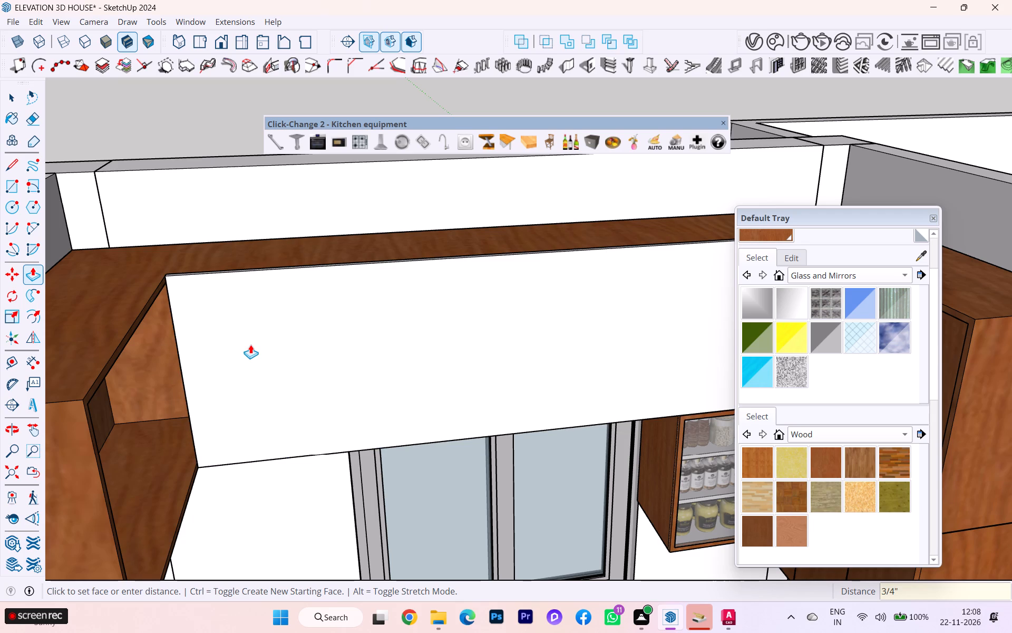
# Copy the door panel's vertical edge at the corner away from the glass jar cabinet 0.75" inward across the panel face.
pyautogui.click(16, 102)
pyautogui.scroll(3, 197, 305)
pyautogui.click(171, 358)
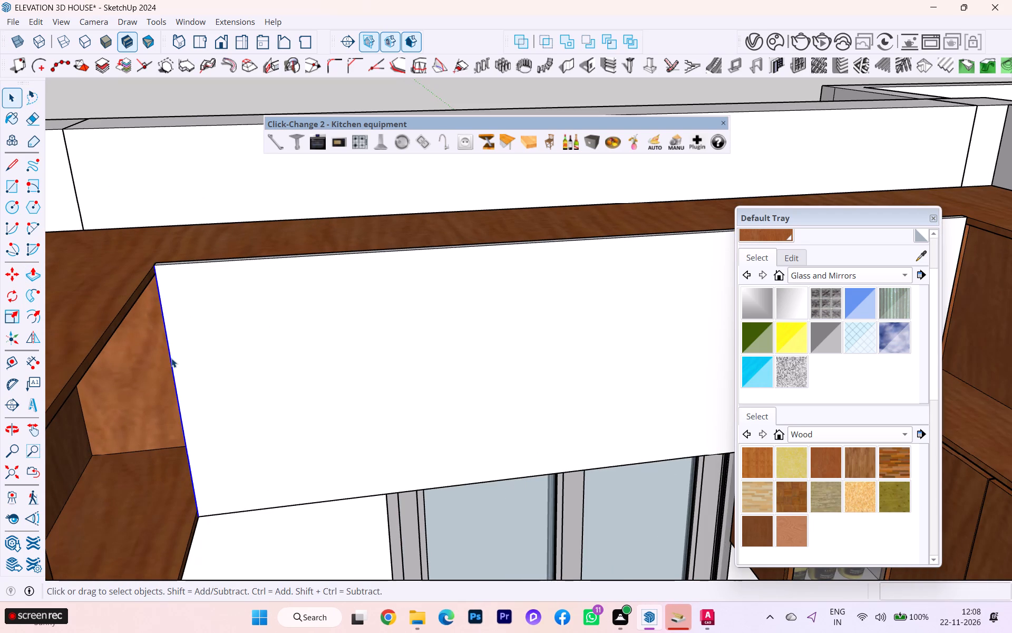
pyautogui.press('m')
pyautogui.click(200, 510)
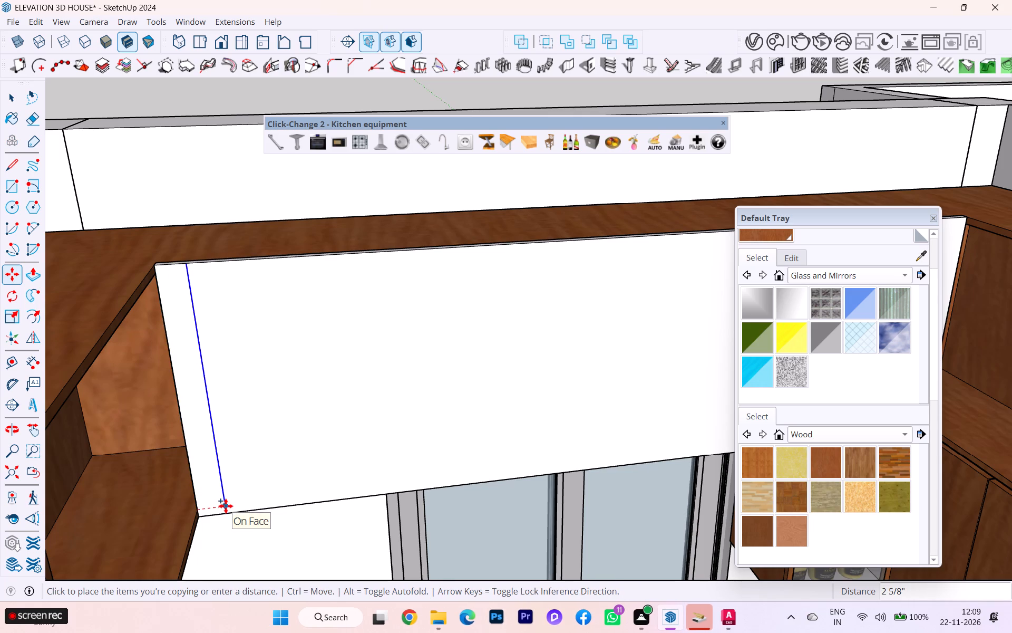
pyautogui.write('.75')
pyautogui.press('Return')
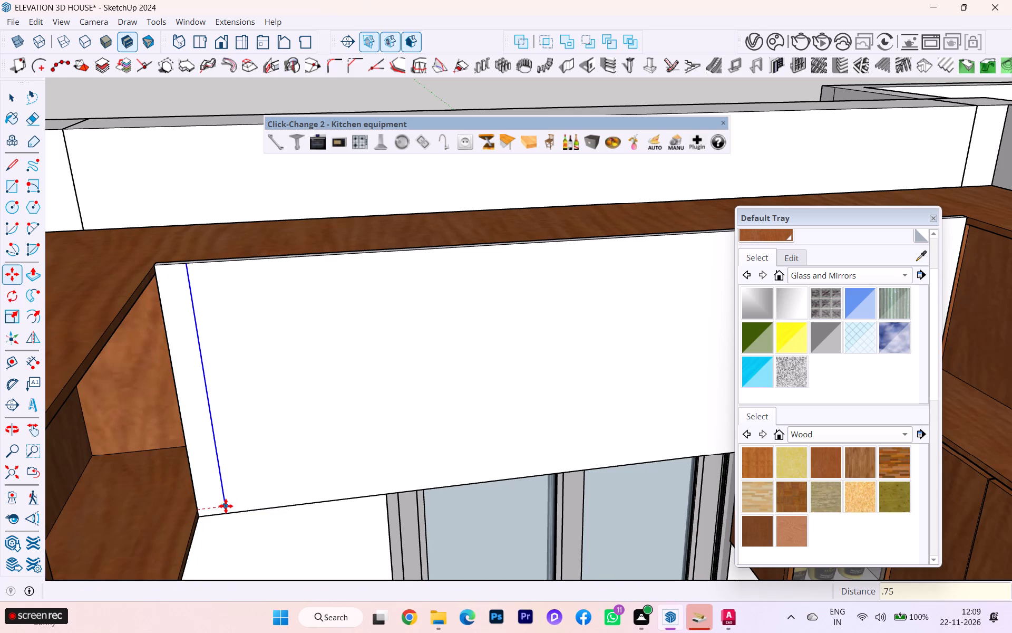
# Push/Pull the narrow strip at that corner about 2' 9 3/8" to the side run's free end, closing its open front.
pyautogui.scroll(3, 143, 277)
pyautogui.scroll(-1, 141, 276)
pyautogui.scroll(3, 141, 276)
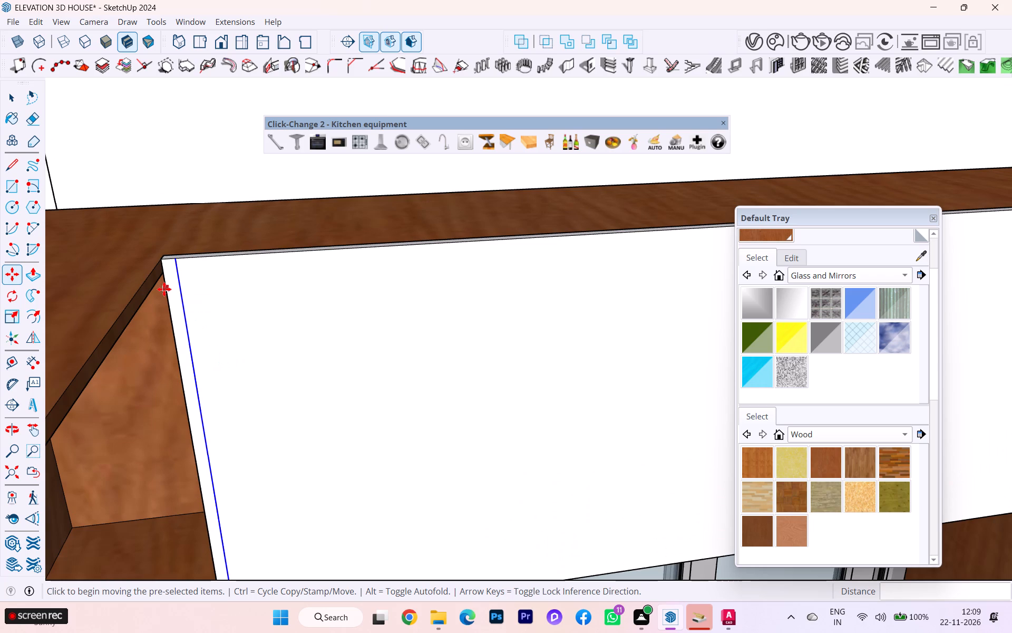
pyautogui.press('p')
pyautogui.click(168, 269)
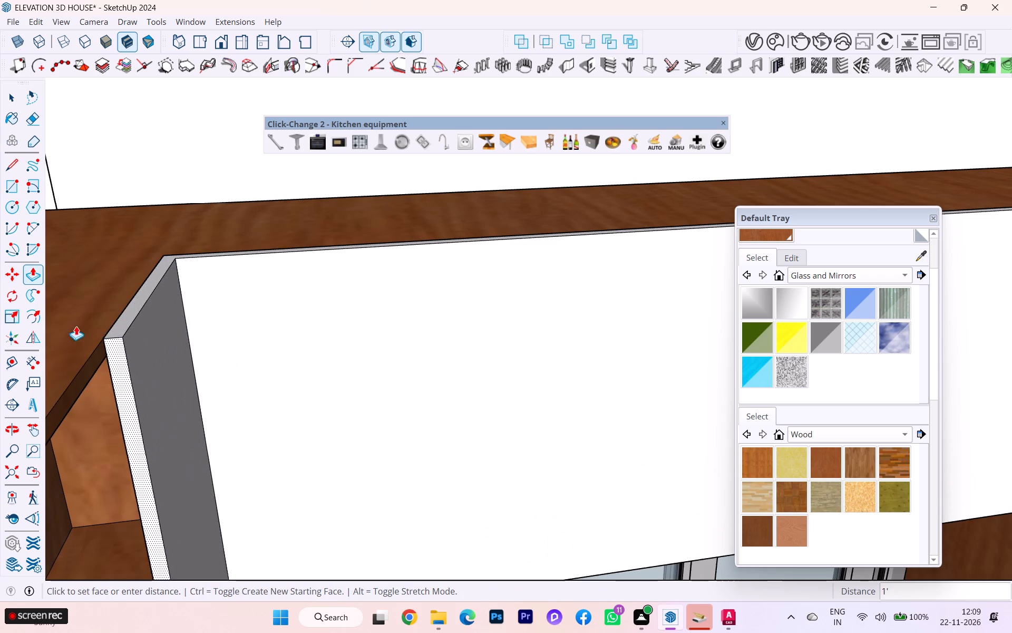
pyautogui.scroll(-2, 84, 312)
pyautogui.scroll(1, 94, 307)
pyautogui.scroll(-4, 95, 307)
pyautogui.scroll(2, 113, 287)
pyautogui.scroll(-1, 113, 287)
pyautogui.scroll(1, 111, 287)
pyautogui.scroll(-10, 125, 281)
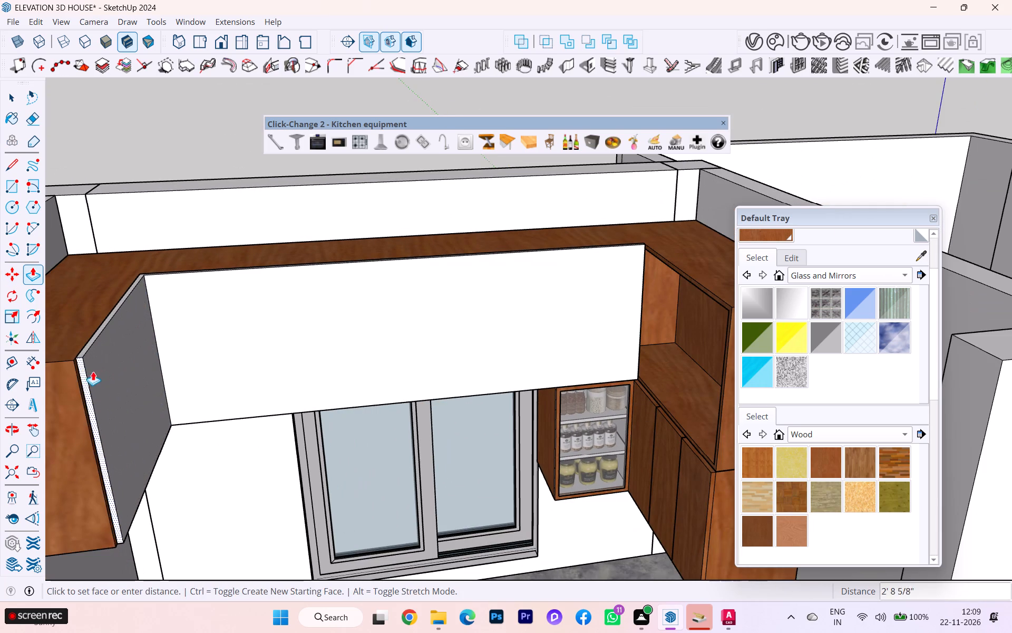
pyautogui.click(61, 366)
# Copy the long panel's vertical edge at the corner beside the glass jar cabinet 0.75" inward across the panel face.
pyautogui.scroll(-3, 300, 336)
pyautogui.moveTo(367, 312); pyautogui.dragTo(308, 276, button='middle')
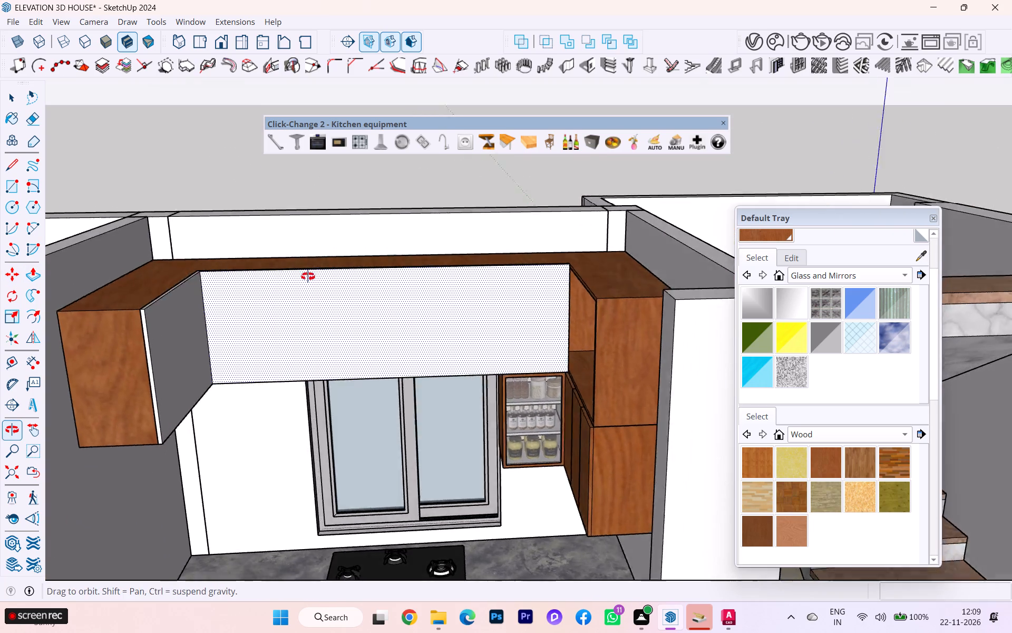
pyautogui.moveTo(308, 276); pyautogui.dragTo(277, 273, button='middle')
pyautogui.scroll(1, 258, 331)
pyautogui.scroll(-3, 258, 331)
pyautogui.scroll(6, 258, 331)
pyautogui.scroll(-4, 254, 331)
pyautogui.scroll(2, 254, 331)
pyautogui.scroll(-1, 260, 328)
pyautogui.scroll(6, 477, 331)
pyautogui.scroll(-1, 620, 298)
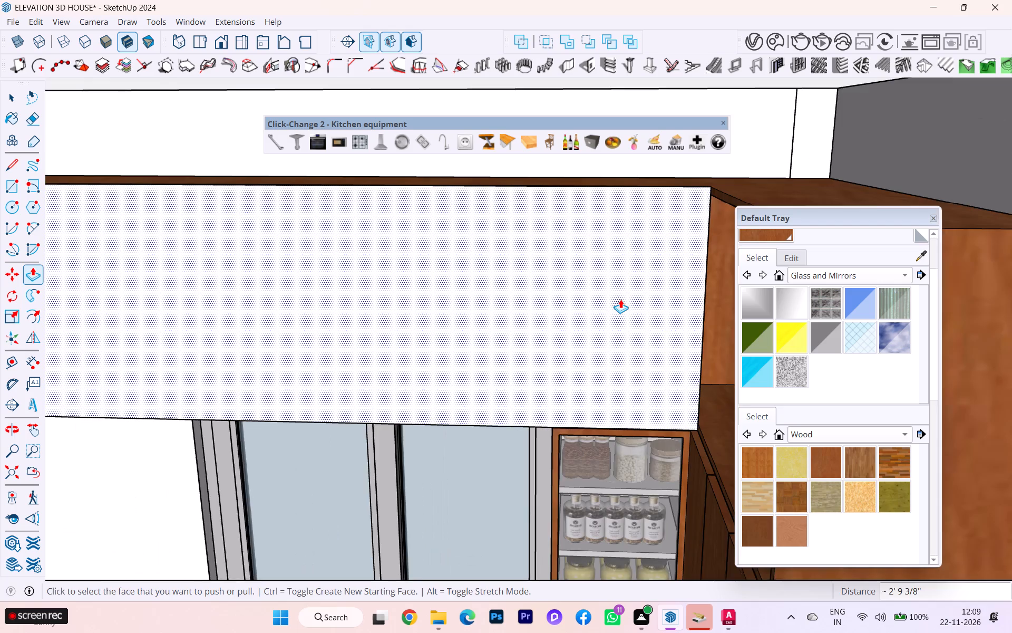
pyautogui.scroll(-2, 620, 299)
pyautogui.moveTo(626, 321); pyautogui.dragTo(674, 403, button='middle')
pyautogui.scroll(1, 737, 275)
pyautogui.scroll(-1, 737, 275)
pyautogui.scroll(3, 737, 274)
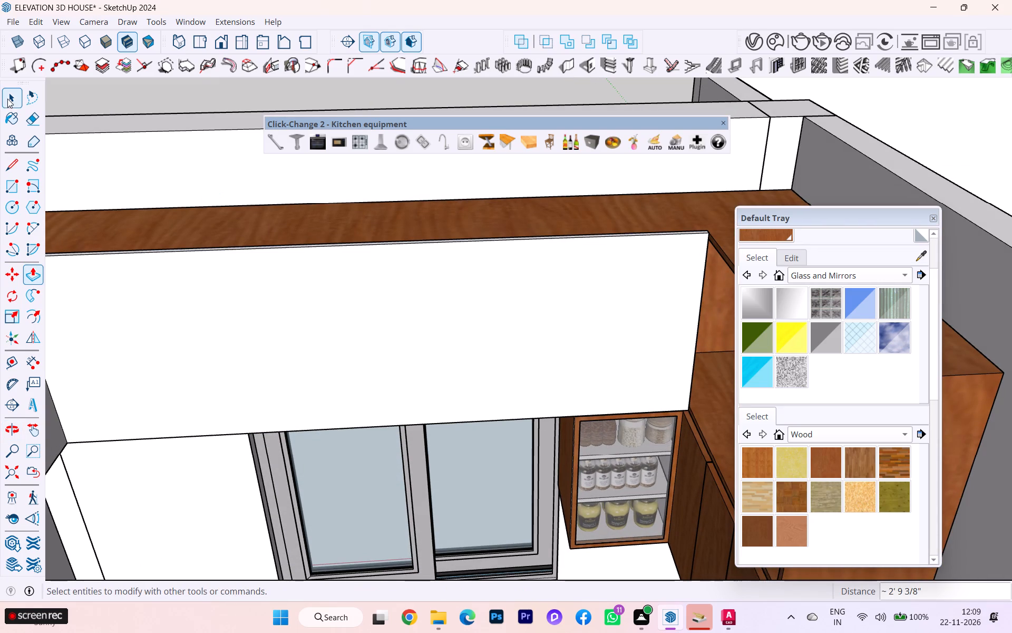
pyautogui.click(7, 99)
pyautogui.scroll(3, 748, 324)
pyautogui.click(696, 318)
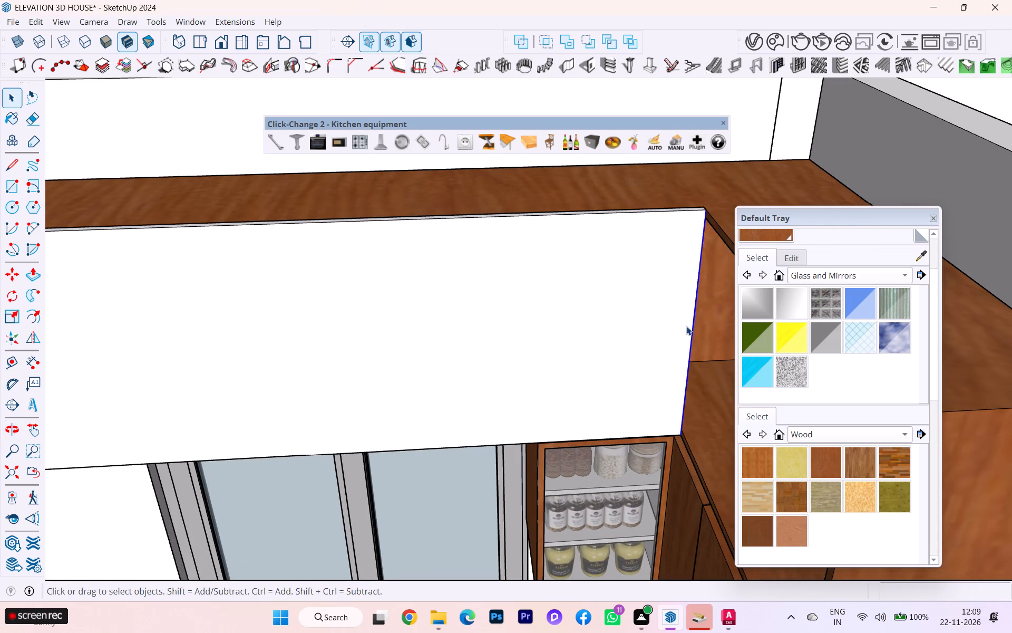
pyautogui.press('m')
pyautogui.press('Return')
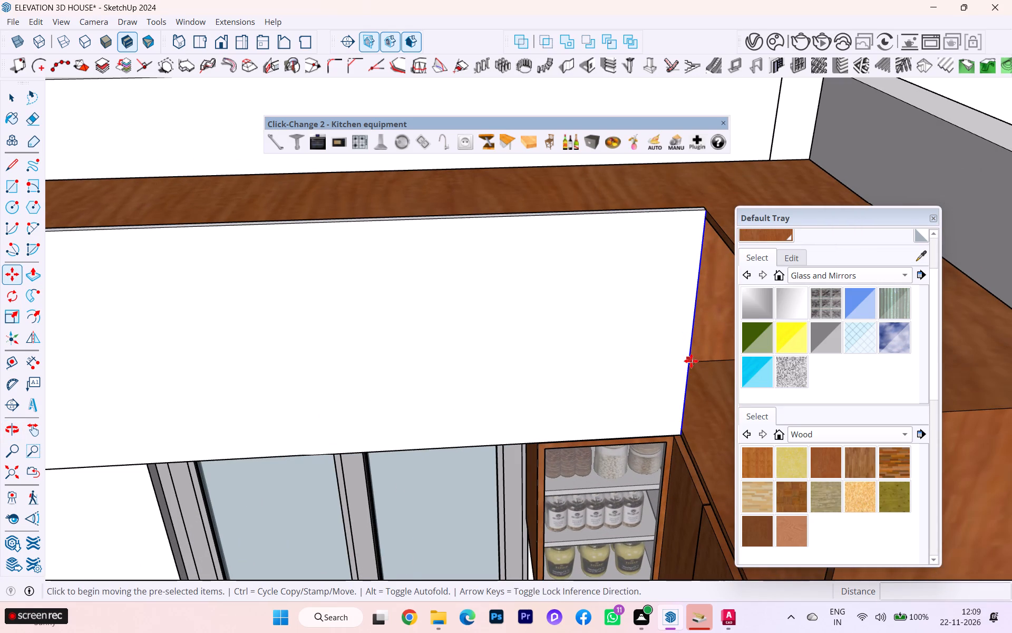
pyautogui.click(690, 361)
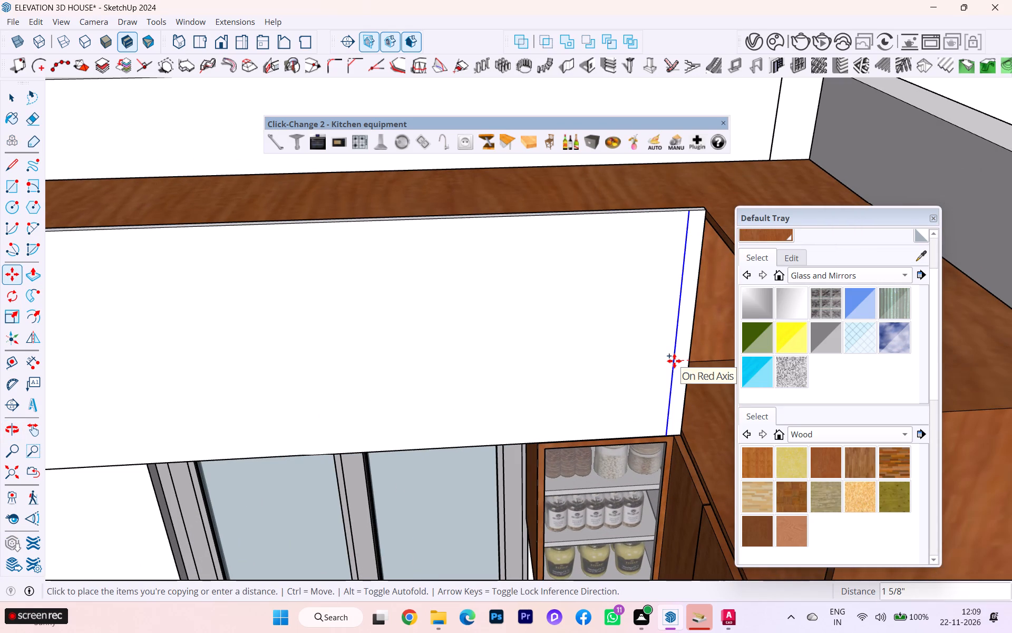
pyautogui.write('.75')
pyautogui.press('Return')
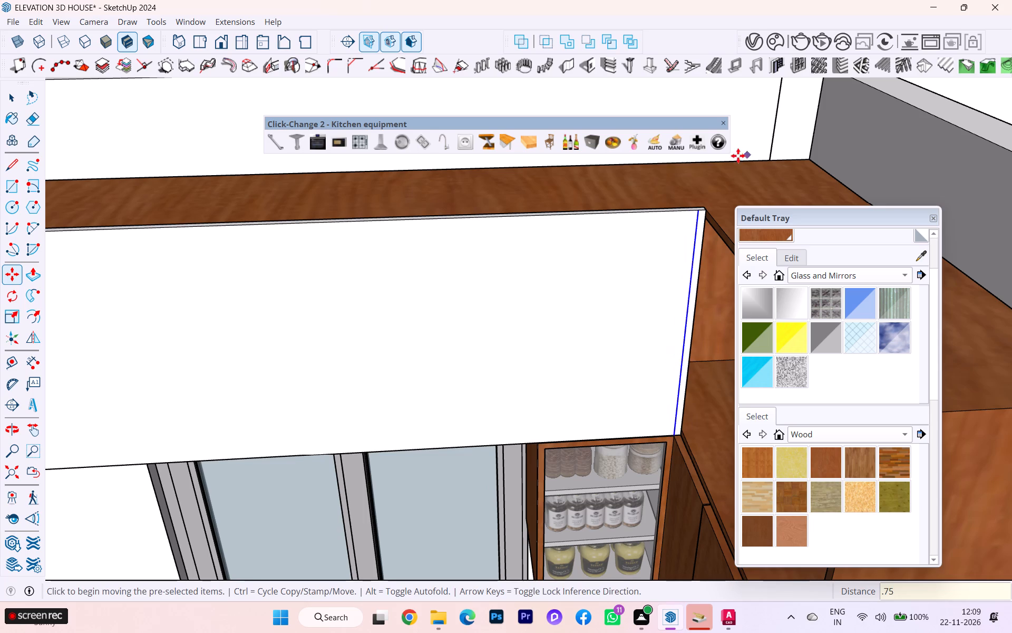
# Push/Pull the narrow strip beside the glass jar cabinet about 2' 9 3/8" to the free end of that side run.
pyautogui.scroll(3, 734, 157)
pyautogui.press('p')
pyautogui.scroll(3, 672, 231)
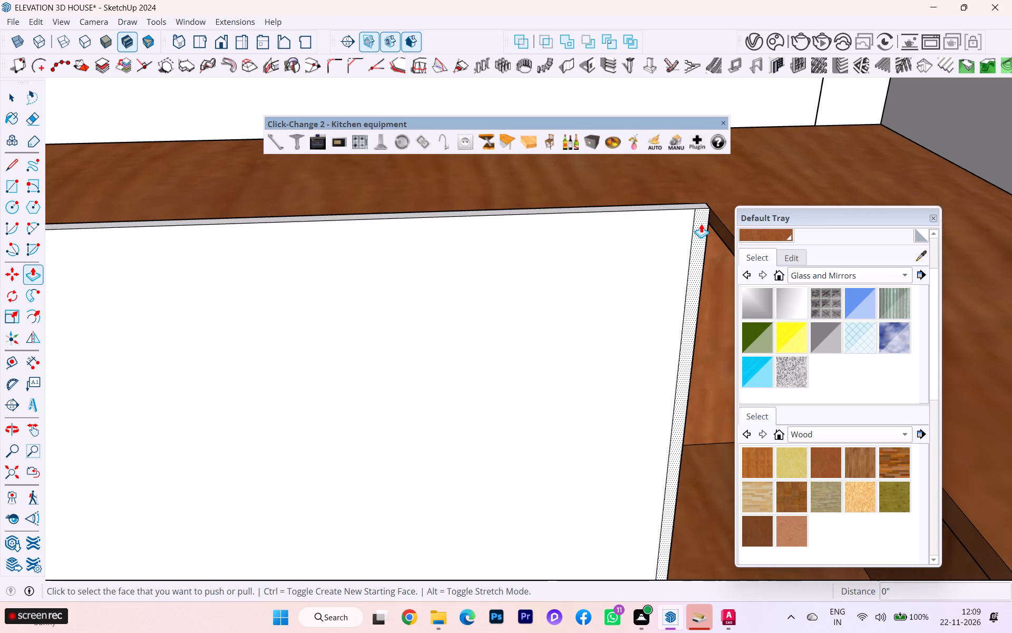
pyautogui.click(701, 224)
pyautogui.scroll(-5, 681, 315)
pyautogui.scroll(-3, 575, 240)
pyautogui.scroll(2, 575, 240)
pyautogui.scroll(-2, 575, 240)
pyautogui.scroll(1, 566, 236)
pyautogui.scroll(-1, 565, 236)
pyautogui.scroll(4, 565, 236)
pyautogui.scroll(-5, 563, 236)
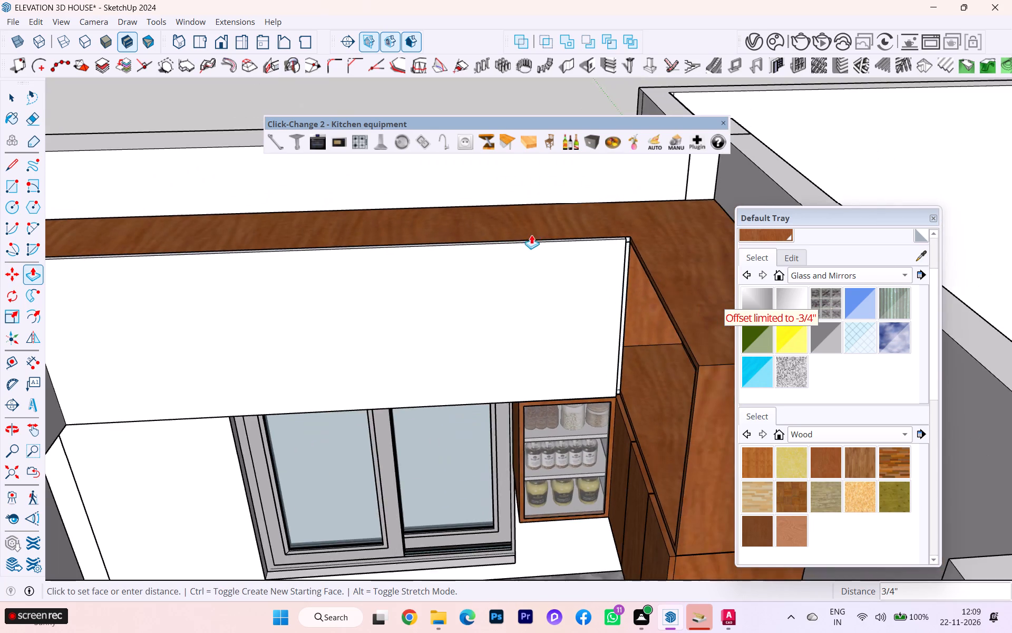
pyautogui.scroll(-2, 531, 235)
pyautogui.scroll(1, 534, 244)
pyautogui.scroll(-3, 535, 246)
pyautogui.scroll(2, 538, 253)
pyautogui.scroll(-5, 538, 253)
pyautogui.scroll(1, 541, 260)
pyautogui.scroll(-1, 542, 260)
pyautogui.scroll(-1, 631, 296)
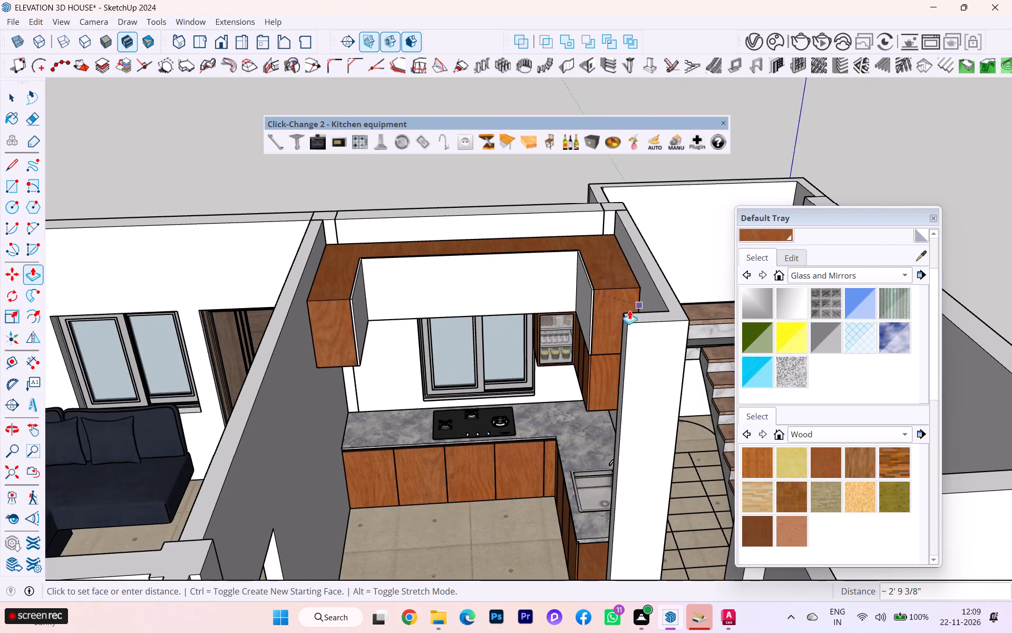
pyautogui.scroll(2, 603, 313)
pyautogui.click(613, 287)
# Copy the back panel's vertical edge at the corner away from the glass jar cabinet 3" inward across the panel face.
pyautogui.scroll(6, 602, 287)
pyautogui.moveTo(587, 289); pyautogui.dragTo(603, 284, button='middle')
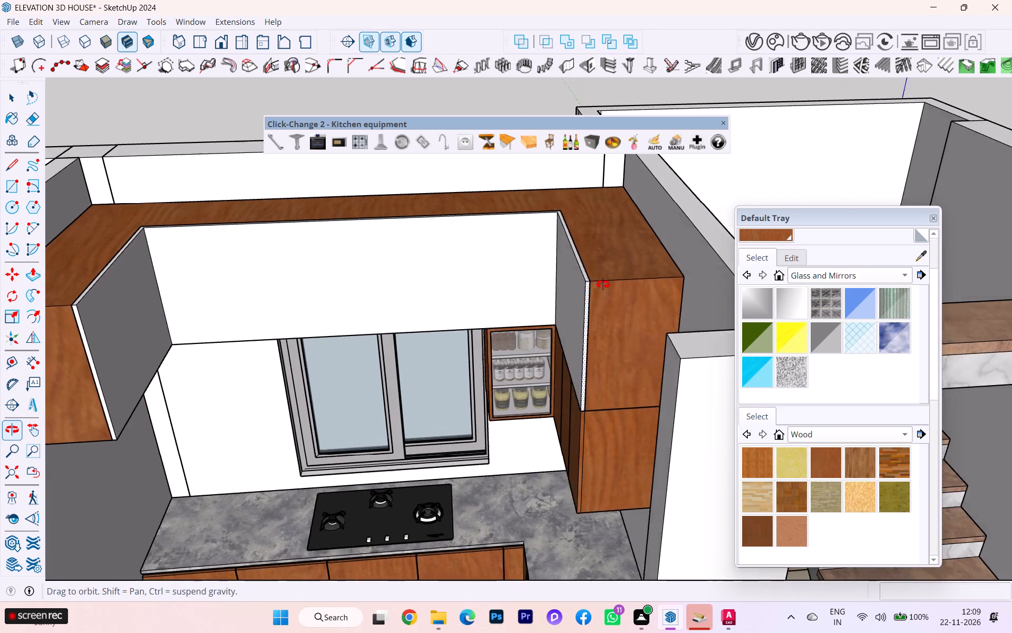
pyautogui.moveTo(603, 284); pyautogui.dragTo(684, 281, button='middle')
pyautogui.scroll(-2, 365, 219)
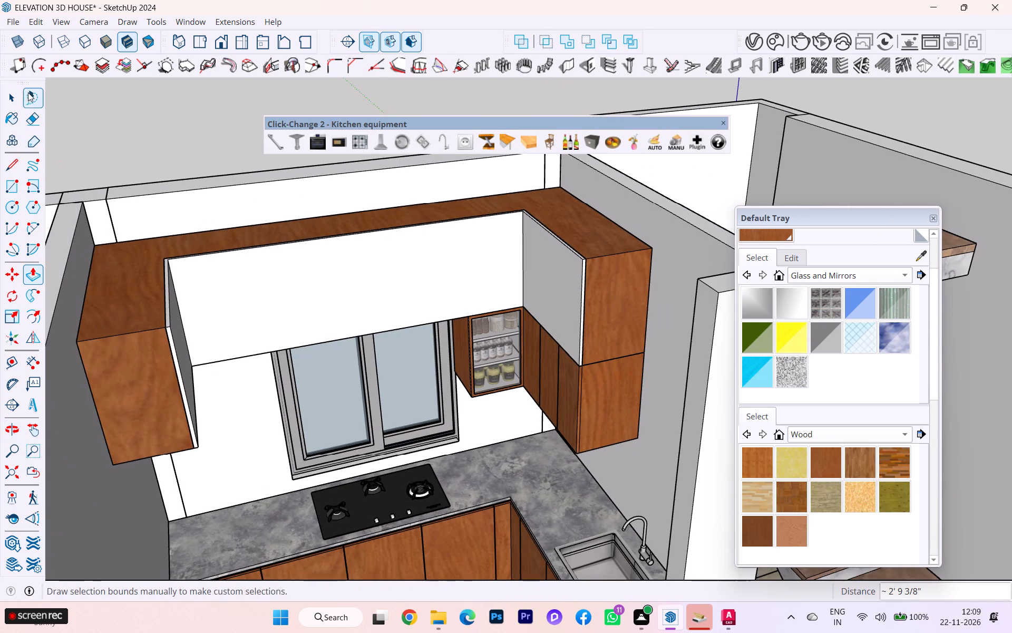
pyautogui.click(16, 97)
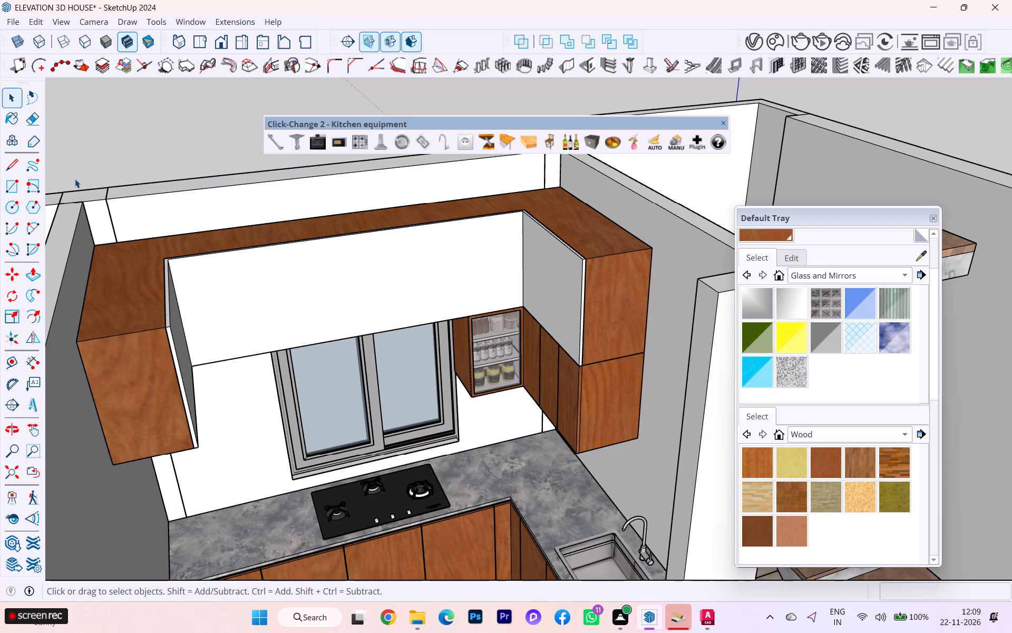
pyautogui.scroll(2, 21, 196)
pyautogui.scroll(-1, 22, 199)
pyautogui.scroll(1, 22, 199)
pyautogui.scroll(-1, 236, 244)
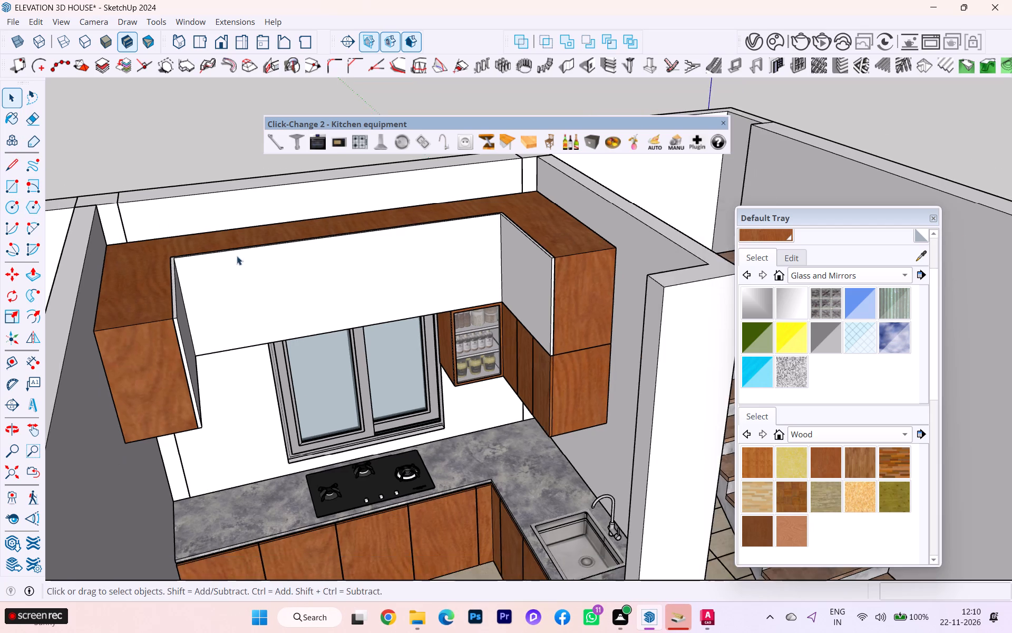
pyautogui.moveTo(222, 258); pyautogui.dragTo(109, 217, button='middle')
pyautogui.scroll(4, 152, 235)
pyautogui.scroll(3, 259, 260)
pyautogui.click(247, 291)
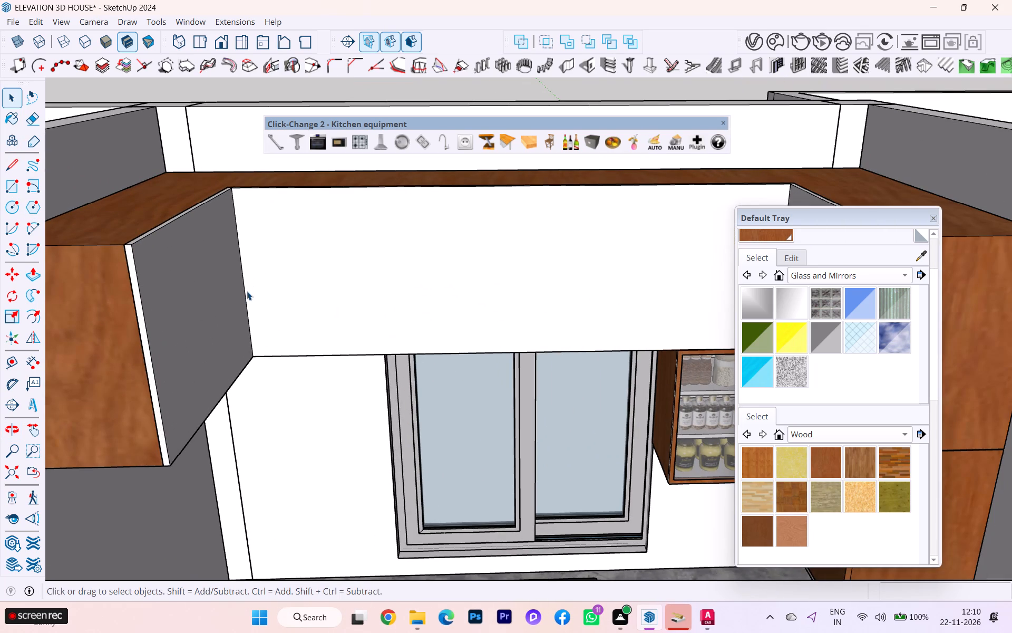
pyautogui.press('m')
pyautogui.press('Return')
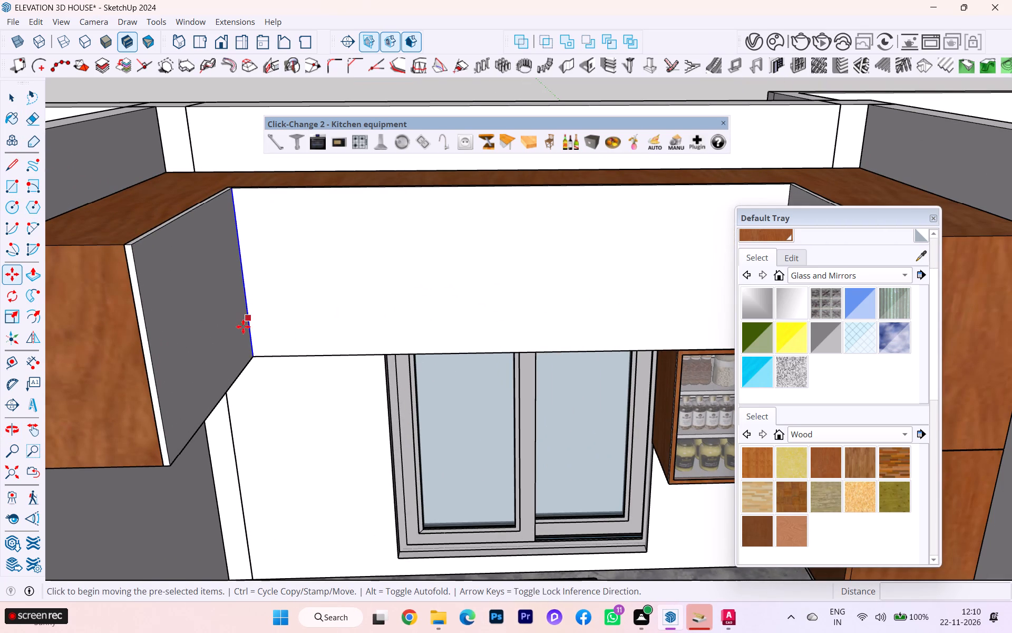
pyautogui.click(260, 358)
pyautogui.scroll(-2, 318, 349)
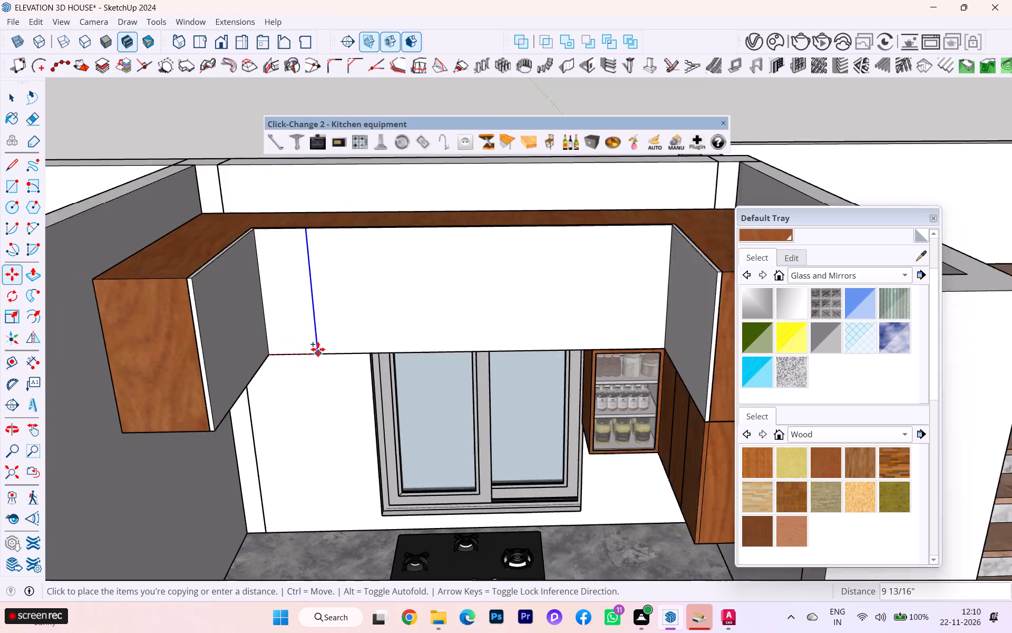
pyautogui.scroll(-3, 318, 349)
pyautogui.scroll(4, 590, 353)
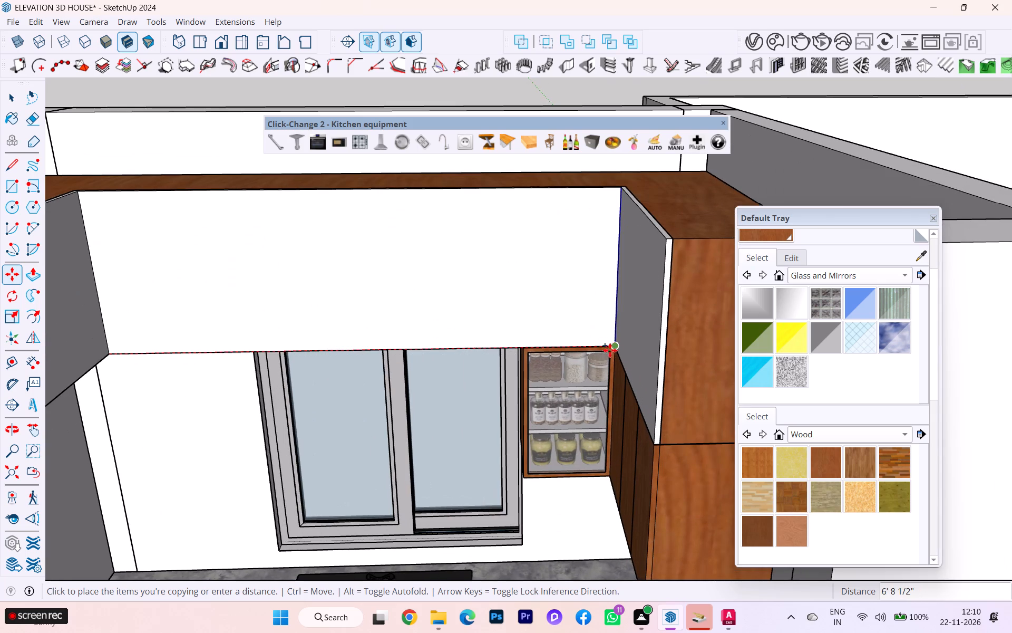
pyautogui.scroll(1, 609, 346)
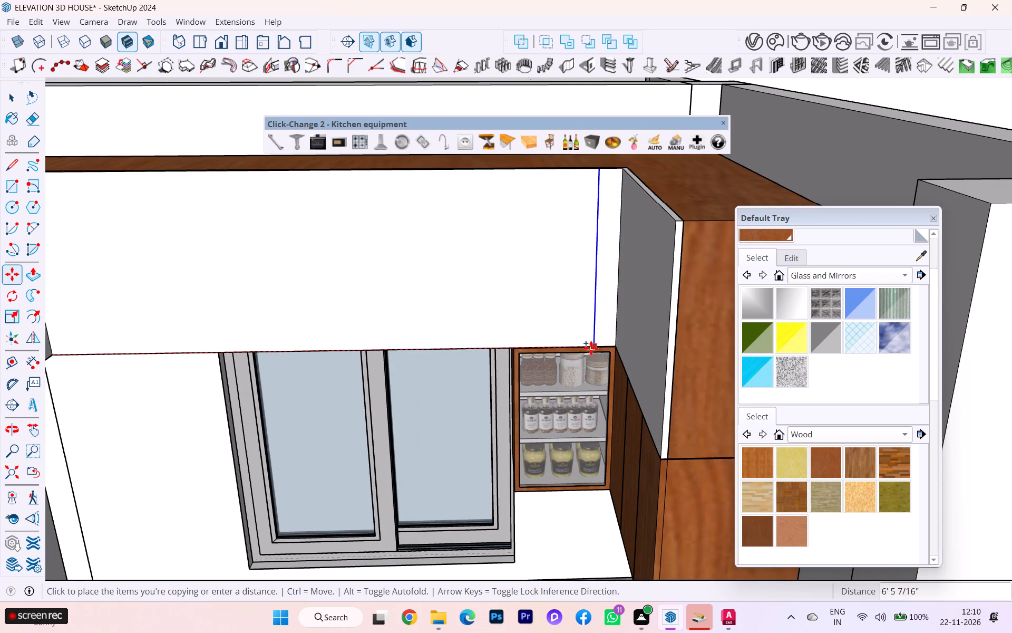
pyautogui.scroll(-4, 563, 344)
pyautogui.scroll(1, 569, 347)
pyautogui.scroll(-2, 570, 348)
pyautogui.scroll(3, 264, 346)
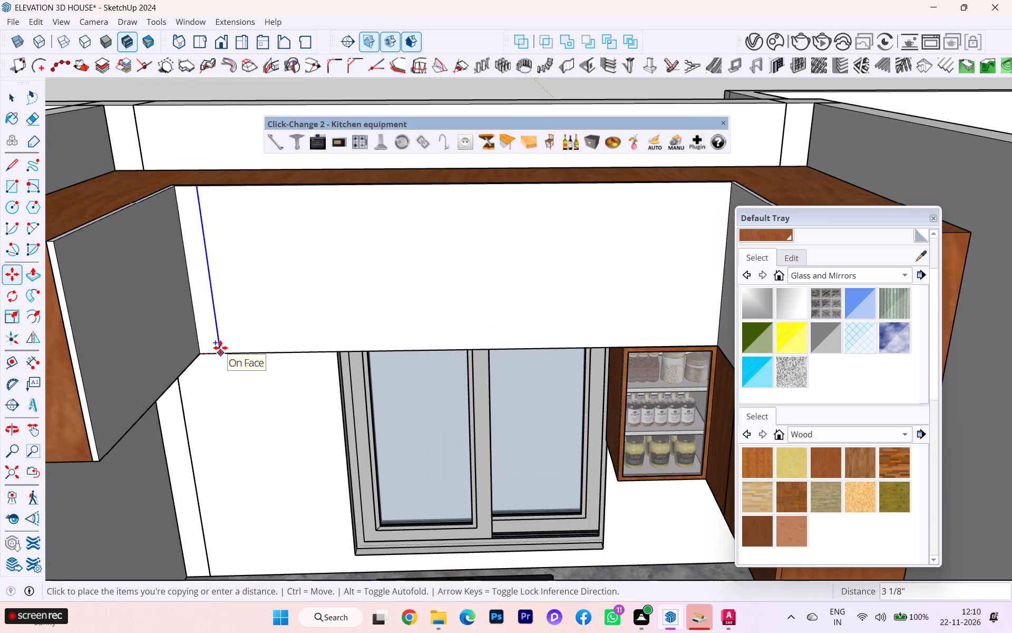
pyautogui.press('3')
pyautogui.press('Return')
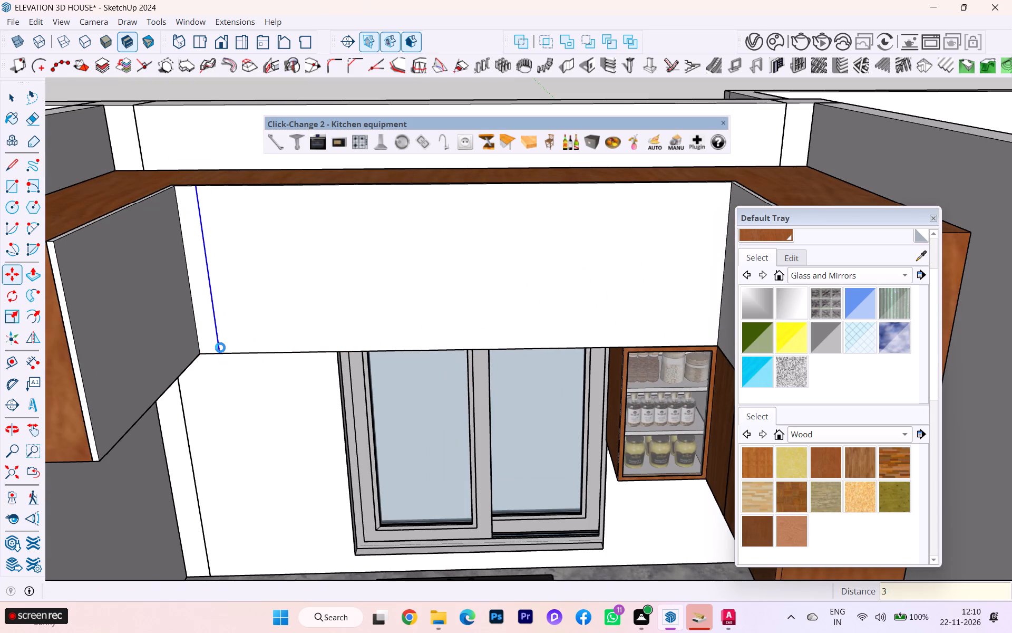
# Copy the new line along the back panel to the corner beside the glass jar cabinet, and copy it from there 3" inward.
pyautogui.scroll(3, 220, 348)
pyautogui.scroll(-1, 362, 397)
pyautogui.scroll(1, 363, 397)
pyautogui.scroll(-1, 363, 397)
pyautogui.scroll(-5, 192, 261)
pyautogui.scroll(1, 207, 319)
pyautogui.scroll(-3, 284, 298)
pyautogui.scroll(1, 365, 275)
pyautogui.scroll(-1, 369, 273)
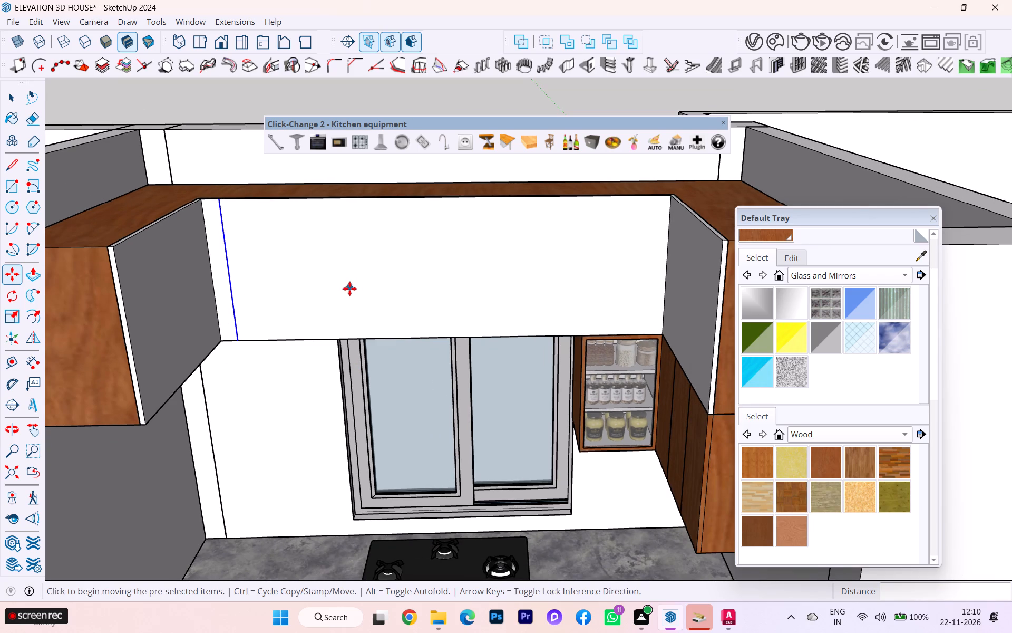
pyautogui.scroll(3, 326, 290)
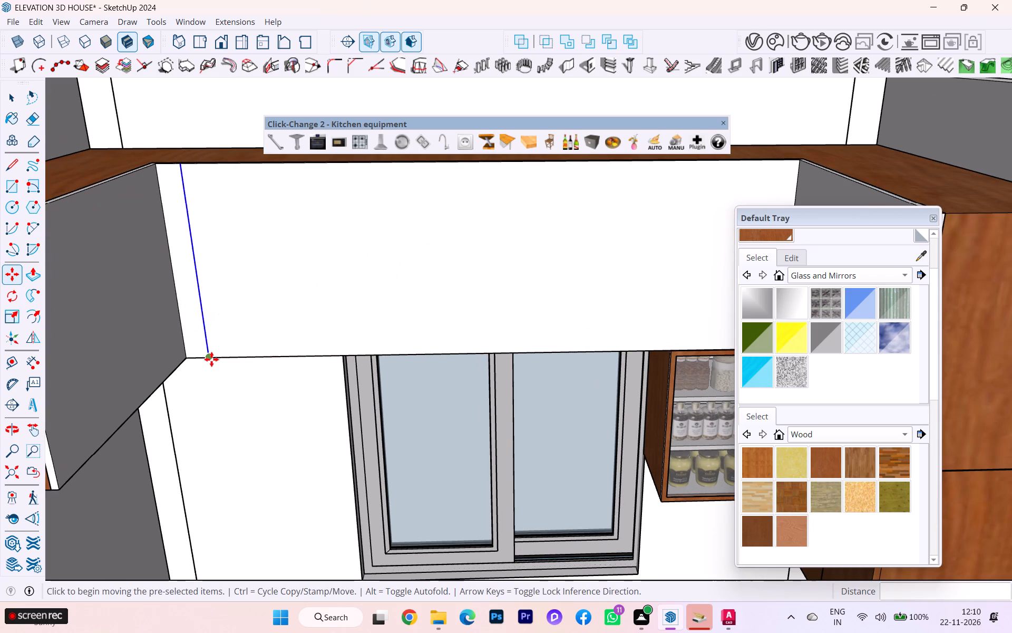
pyautogui.click(211, 359)
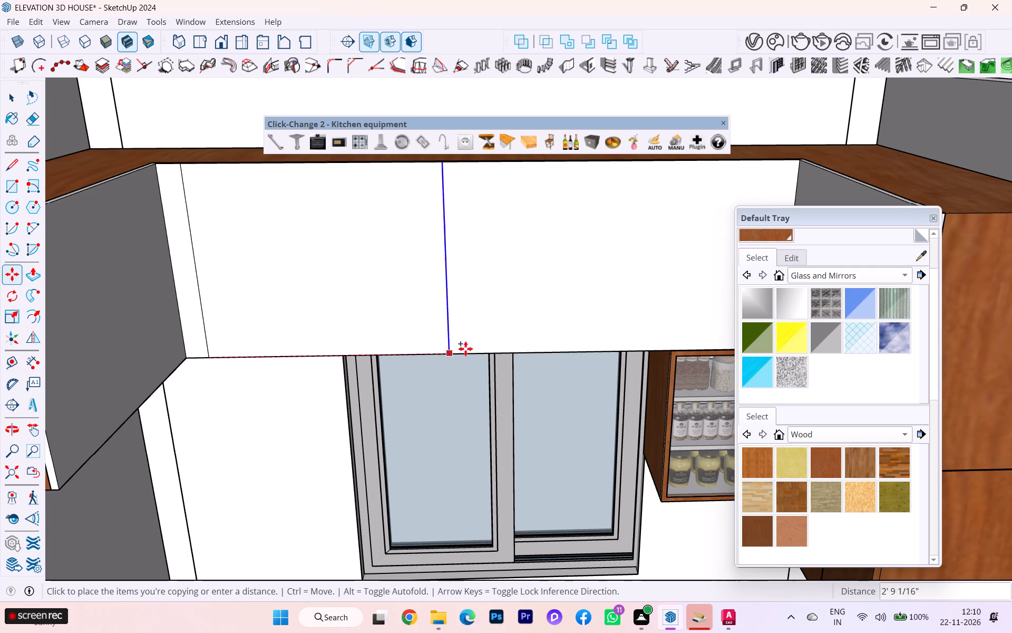
pyautogui.scroll(-5, 465, 349)
pyautogui.scroll(3, 634, 354)
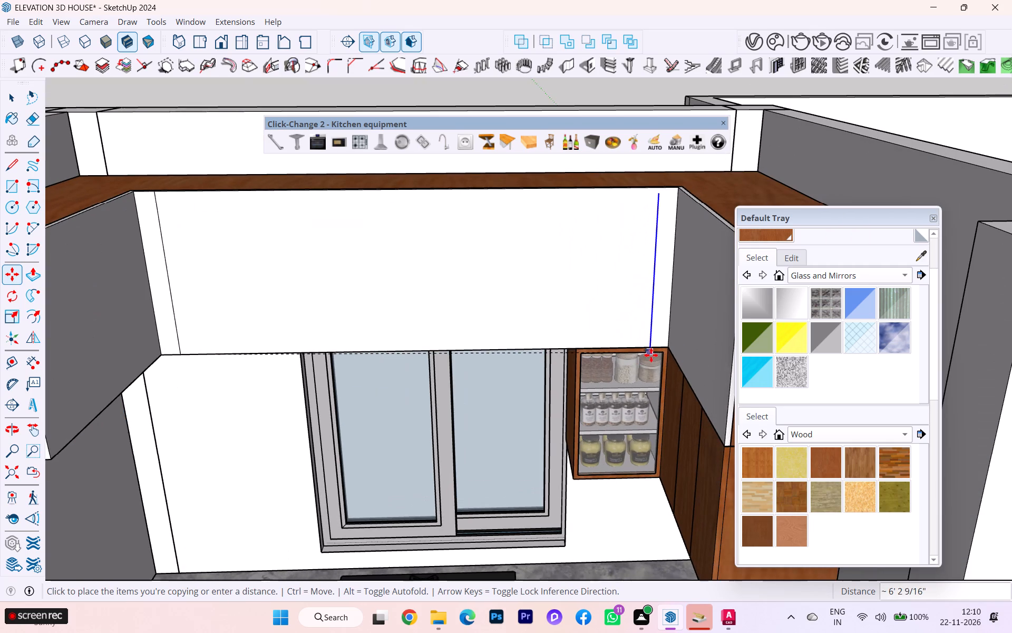
pyautogui.scroll(2, 643, 348)
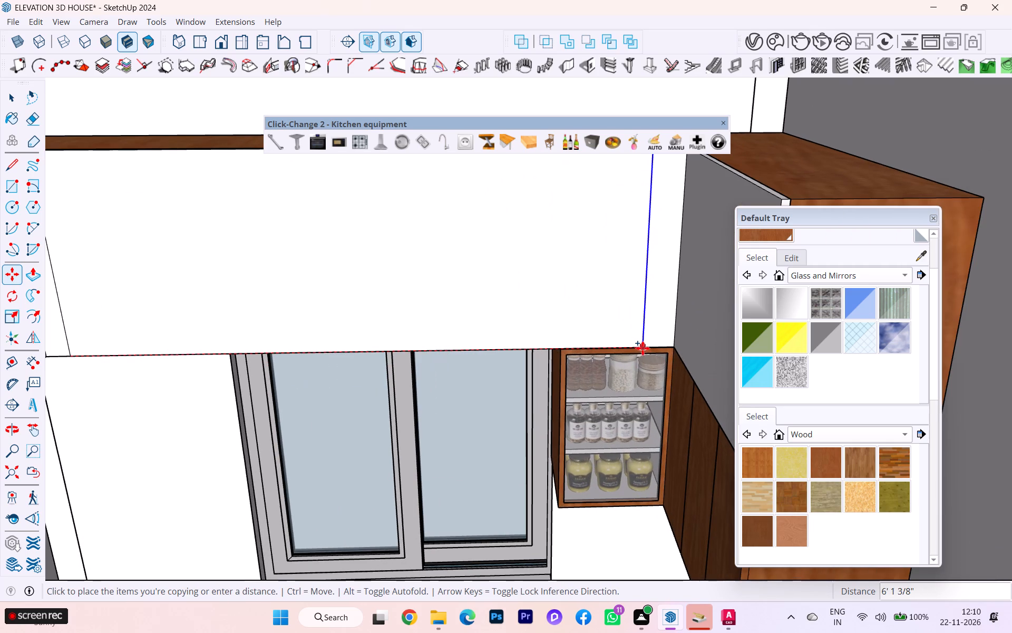
pyautogui.press('Right')
pyautogui.scroll(2, 640, 347)
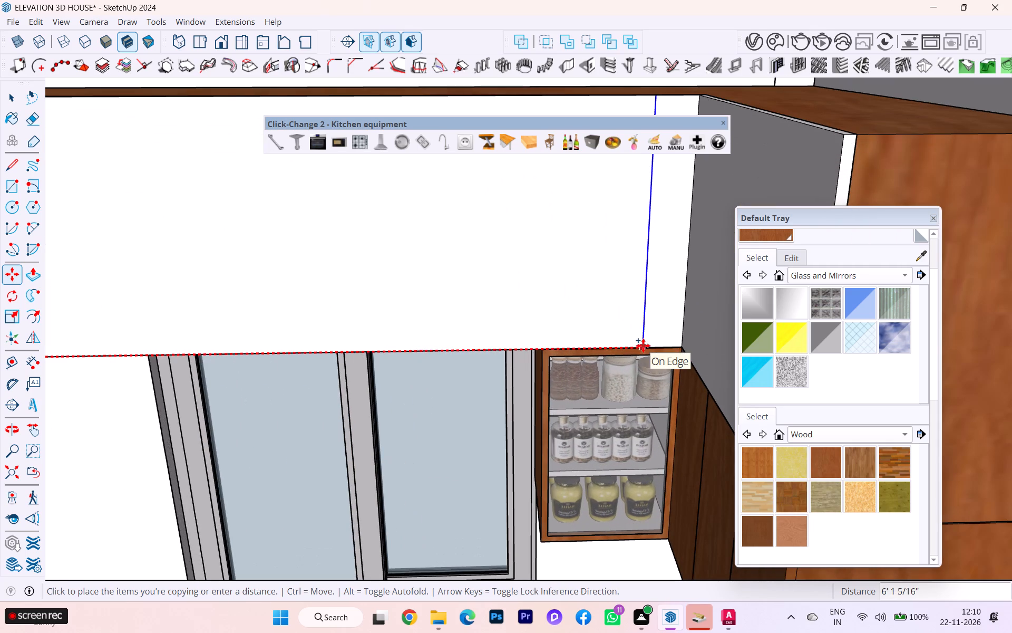
pyautogui.click(679, 342)
pyautogui.click(679, 350)
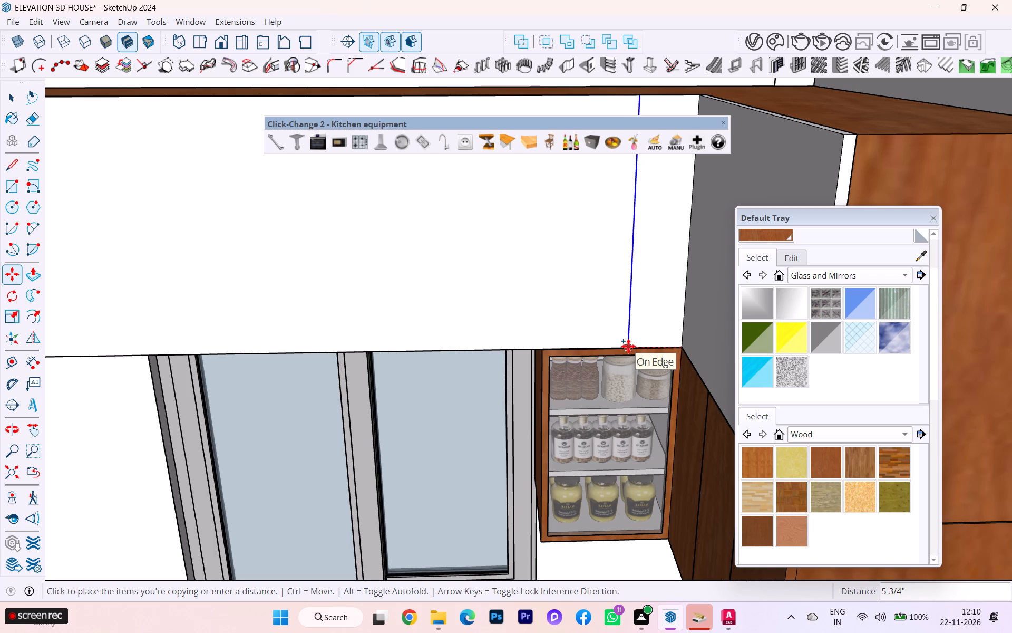
pyautogui.press('3')
pyautogui.press('Return')
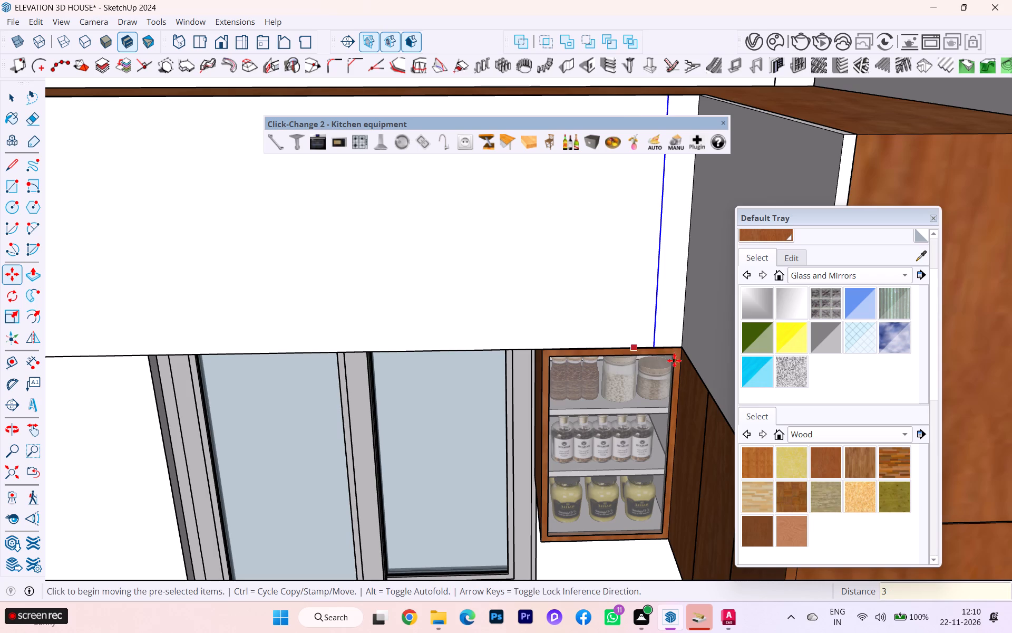
# Copy that inset line 6' 2 1/2" back onto the opposite inset line and divide the span into 4 equal door widths.
pyautogui.click(654, 345)
pyautogui.scroll(-5, 634, 356)
pyautogui.scroll(-2, 674, 371)
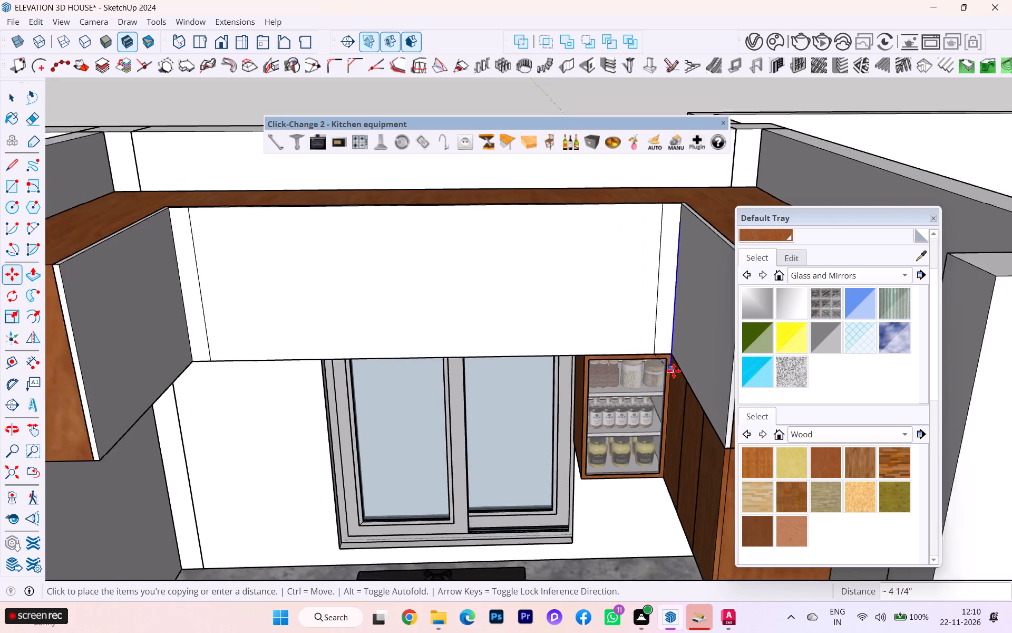
pyautogui.scroll(-5, 674, 371)
pyautogui.scroll(4, 412, 347)
pyautogui.scroll(3, 375, 371)
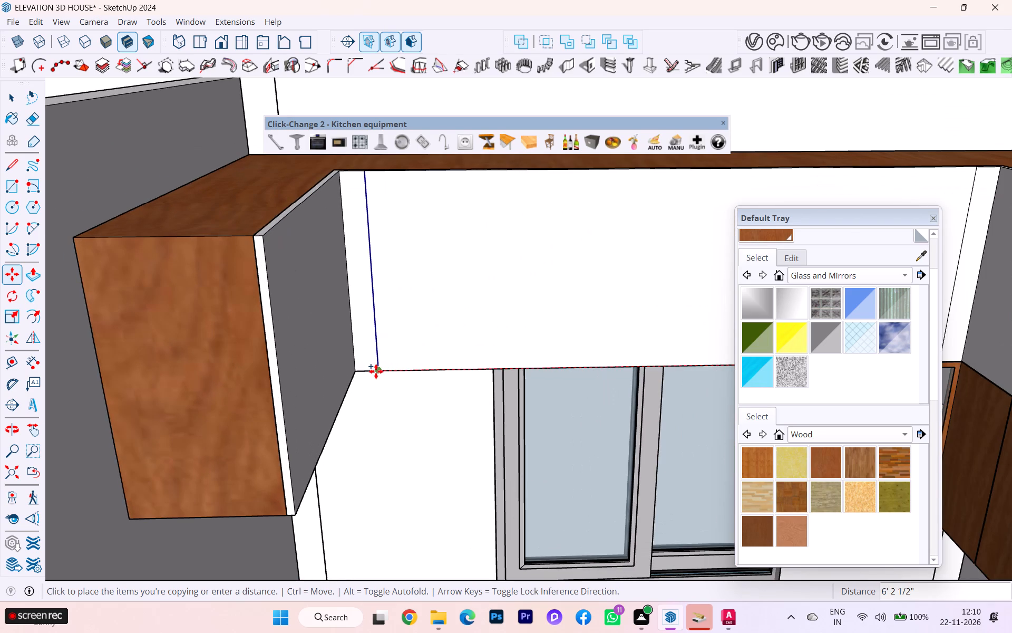
pyautogui.click(376, 371)
pyautogui.press('/')
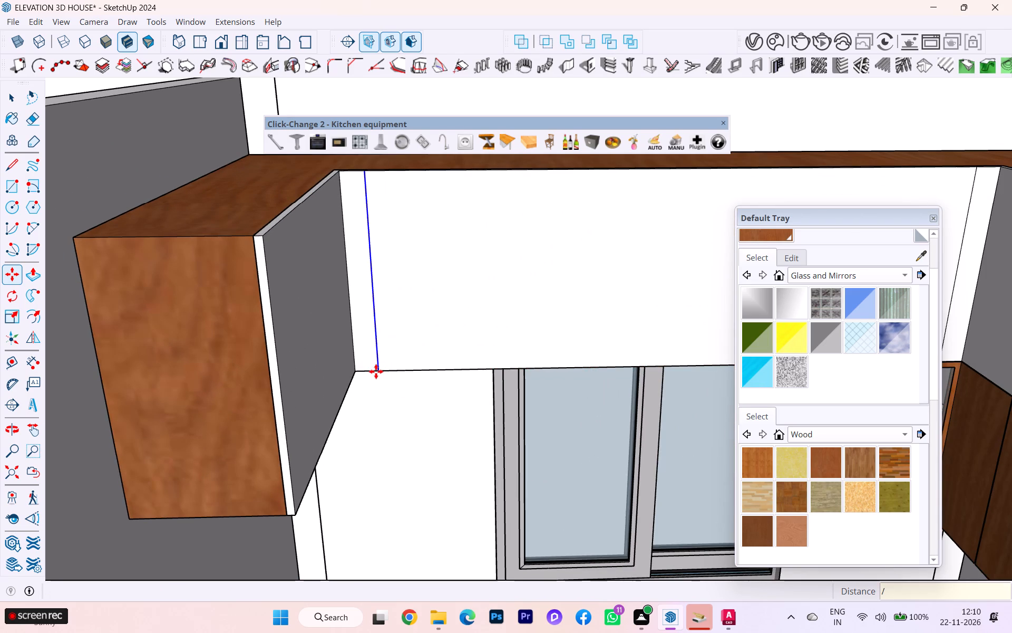
pyautogui.press('4')
pyautogui.press('Return')
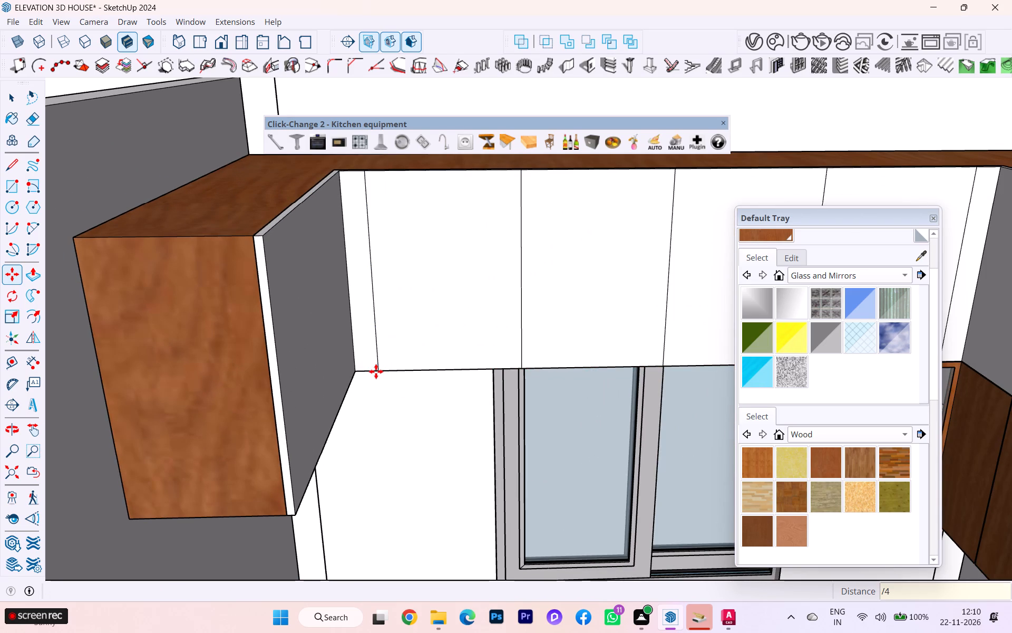
# Copy the back panel's five vertical door division lines 4 mm away from the glass jar cabinet to form narrow gap strips.
pyautogui.scroll(-6, 361, 350)
pyautogui.scroll(2, 347, 341)
pyautogui.scroll(-2, 367, 353)
pyautogui.scroll(-3, 587, 315)
pyautogui.moveTo(570, 311); pyautogui.dragTo(562, 310, button='middle')
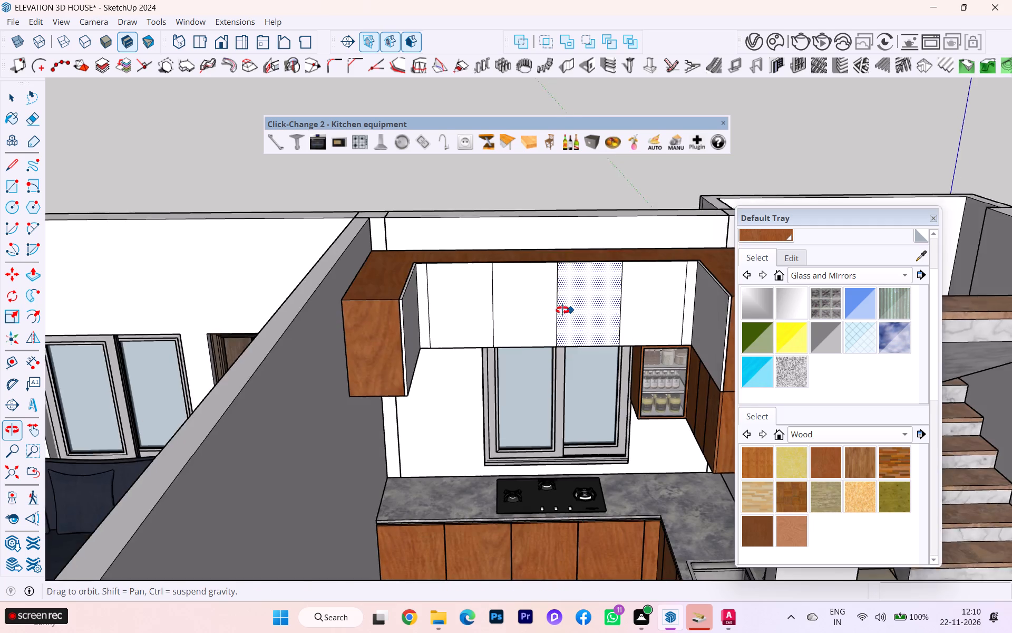
pyautogui.moveTo(562, 310); pyautogui.dragTo(532, 315, button='middle')
pyautogui.click(13, 107)
pyautogui.scroll(4, 481, 316)
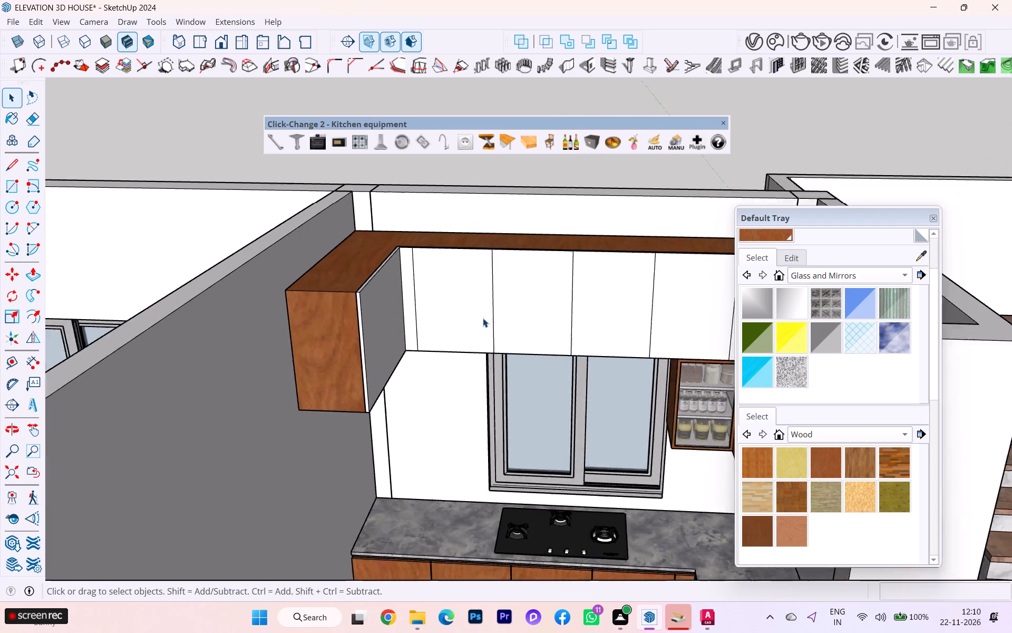
pyautogui.scroll(1, 483, 318)
pyautogui.keyDown('ctrl'); pyautogui.moveTo(476, 226); pyautogui.dragTo(536, 496); pyautogui.keyUp('ctrl')
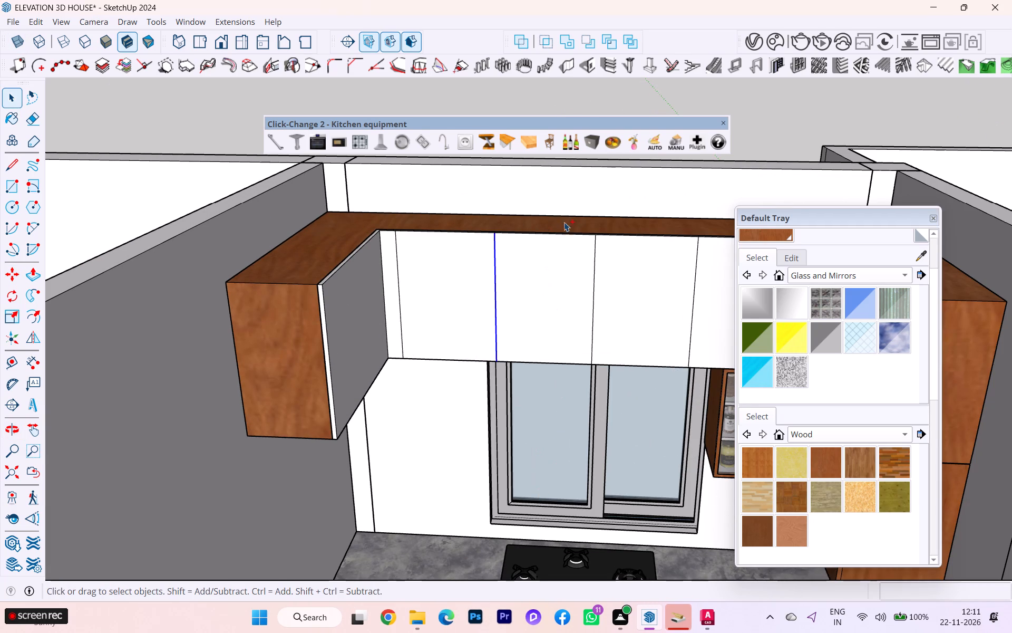
pyautogui.keyDown('ctrl'); pyautogui.moveTo(572, 217); pyautogui.dragTo(664, 492); pyautogui.keyUp('ctrl')
pyautogui.keyDown('ctrl'); pyautogui.moveTo(386, 212); pyautogui.dragTo(460, 423); pyautogui.keyUp('ctrl')
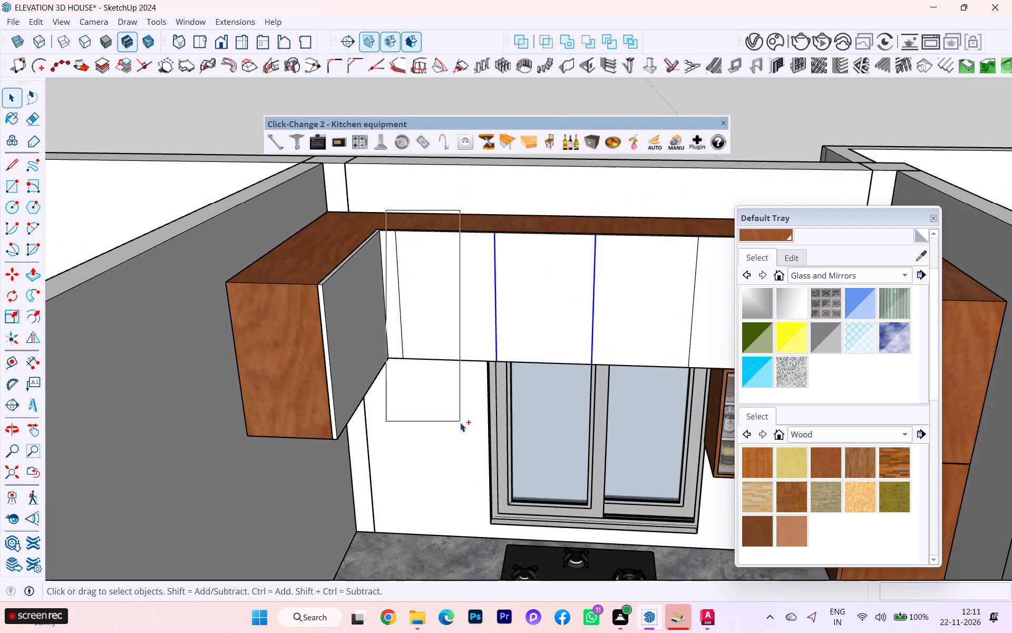
pyautogui.keyDown('ctrl'); pyautogui.scroll(-3, 455, 410); pyautogui.keyUp('ctrl')
pyautogui.keyDown('ctrl'); pyautogui.moveTo(595, 256); pyautogui.dragTo(693, 512); pyautogui.keyUp('ctrl')
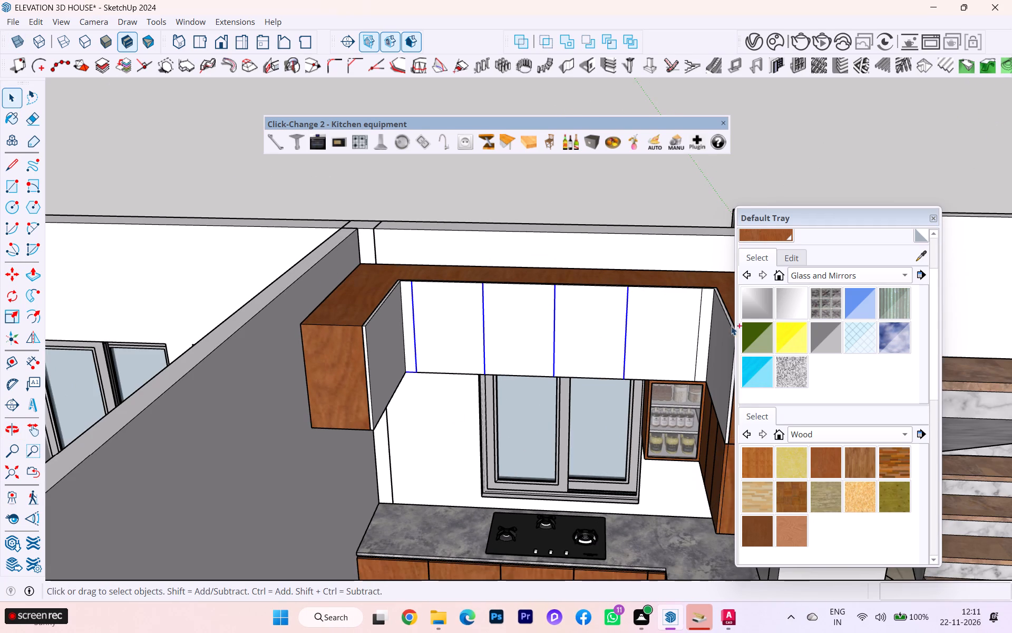
pyautogui.keyDown('ctrl'); pyautogui.scroll(5, 724, 316); pyautogui.keyUp('ctrl')
pyautogui.keyDown('ctrl'); pyautogui.moveTo(672, 261); pyautogui.dragTo(717, 438); pyautogui.keyUp('ctrl')
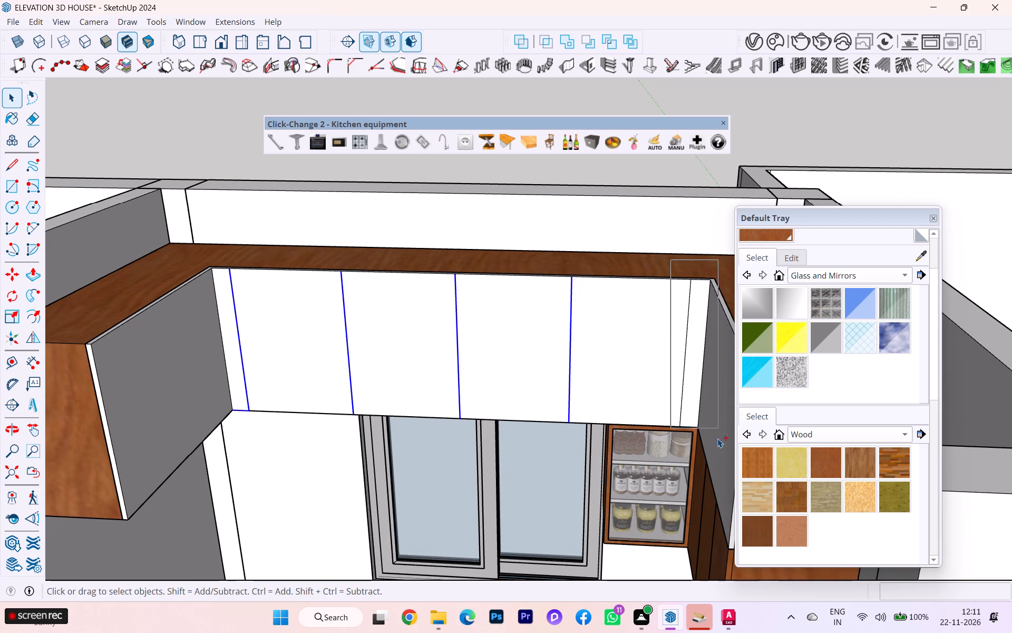
pyautogui.keyDown('ctrl'); pyautogui.moveTo(717, 438); pyautogui.dragTo(715, 452); pyautogui.keyUp('ctrl')
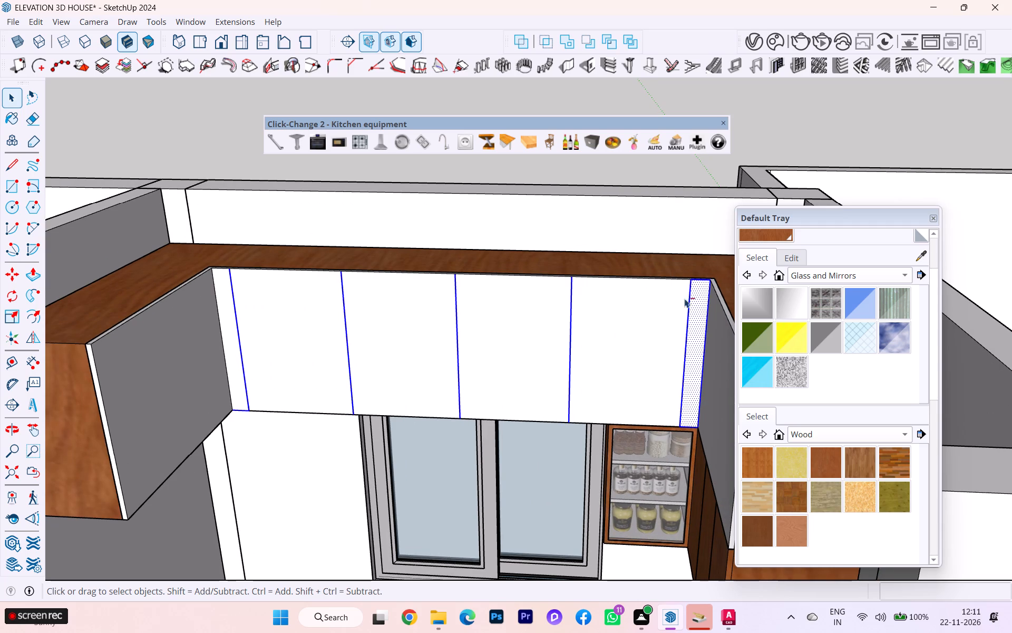
pyautogui.keyDown('ctrl'); pyautogui.keyDown('shift'); pyautogui.moveTo(671, 256); pyautogui.dragTo(728, 482); pyautogui.keyUp('shift'); pyautogui.keyUp('ctrl')
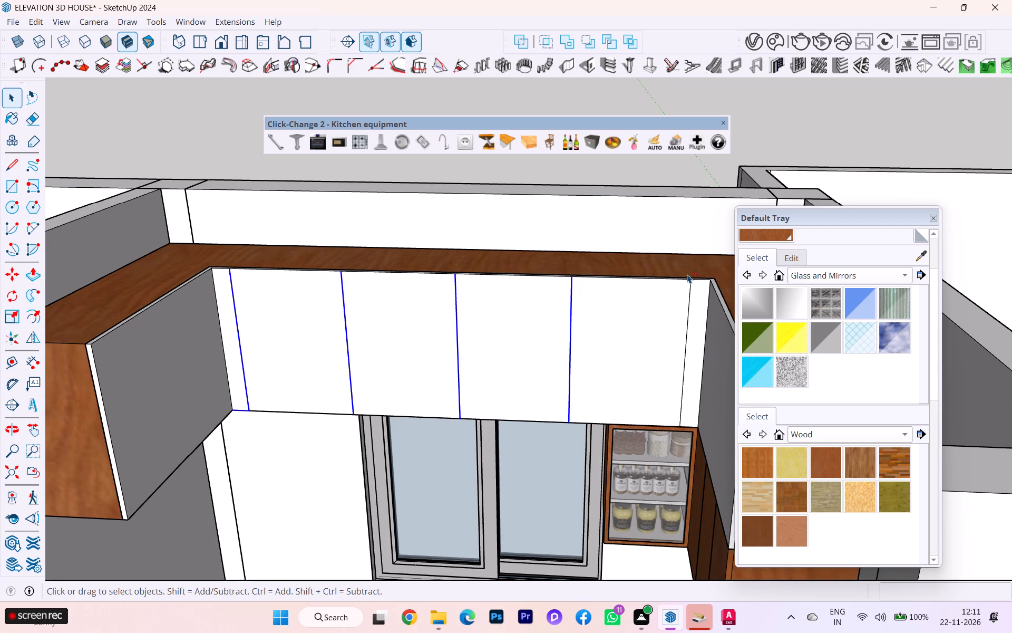
pyautogui.keyDown('ctrl'); pyautogui.moveTo(678, 271); pyautogui.dragTo(691, 469); pyautogui.keyUp('ctrl')
pyautogui.keyDown('ctrl'); pyautogui.scroll(5, 684, 371); pyautogui.keyUp('ctrl')
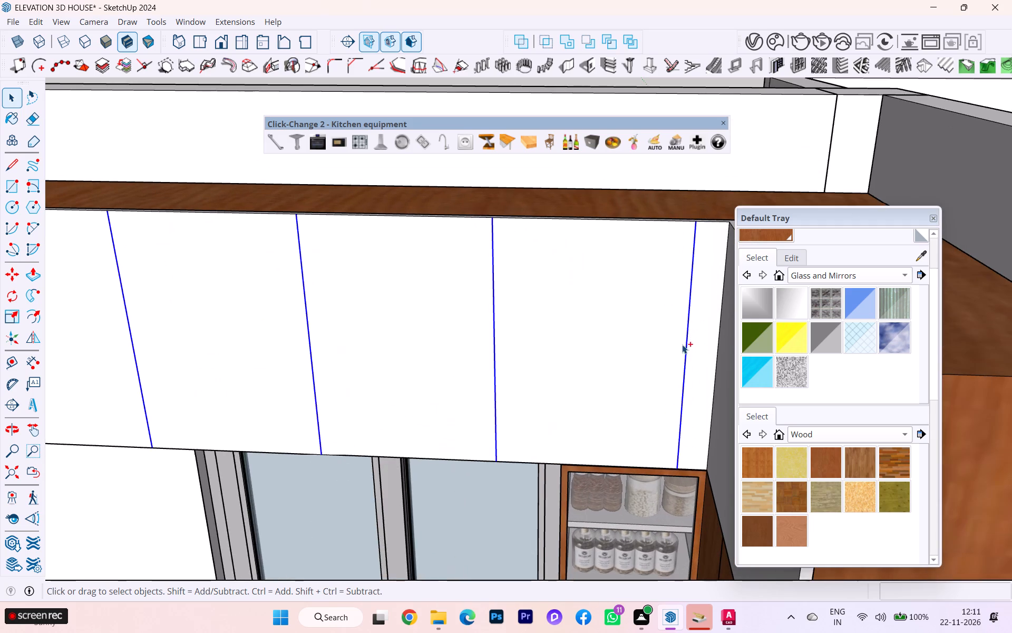
pyautogui.scroll(1, 697, 446)
pyautogui.press('m')
pyautogui.scroll(2, 655, 510)
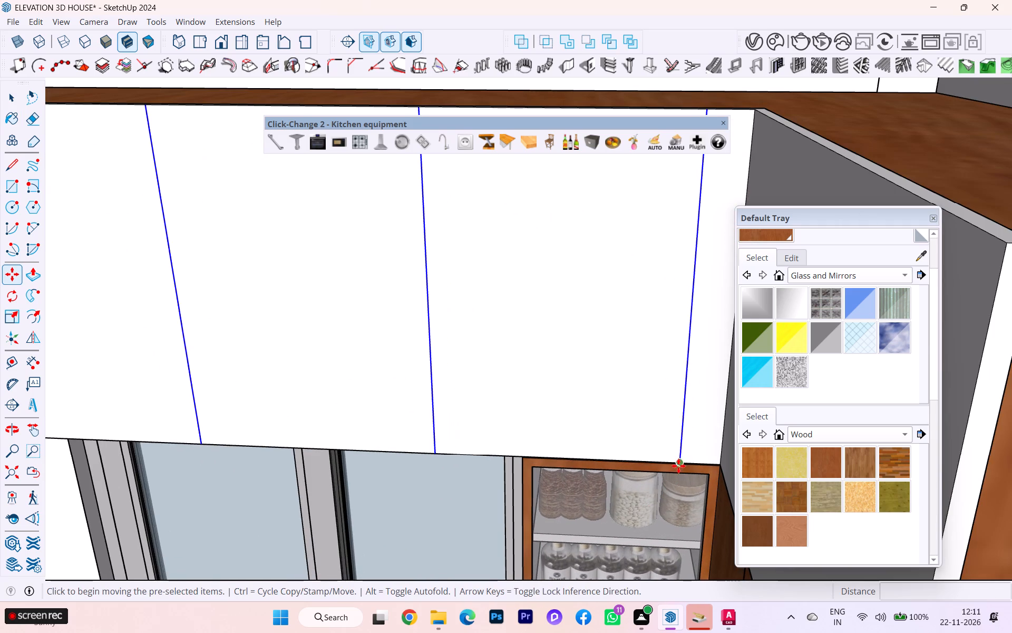
pyautogui.click(680, 463)
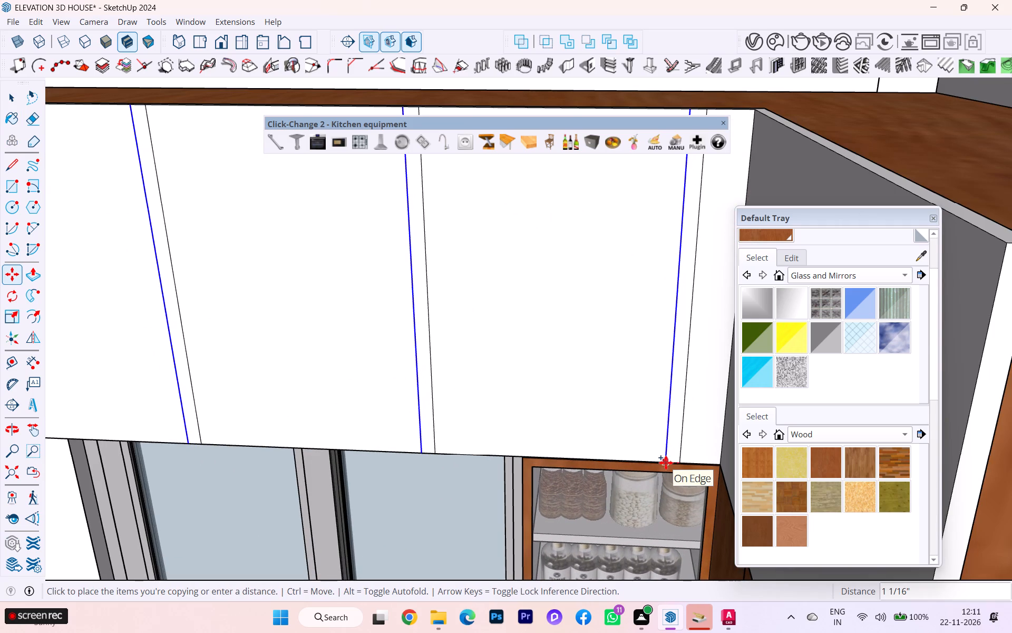
pyautogui.press('4')
pyautogui.write('MM')
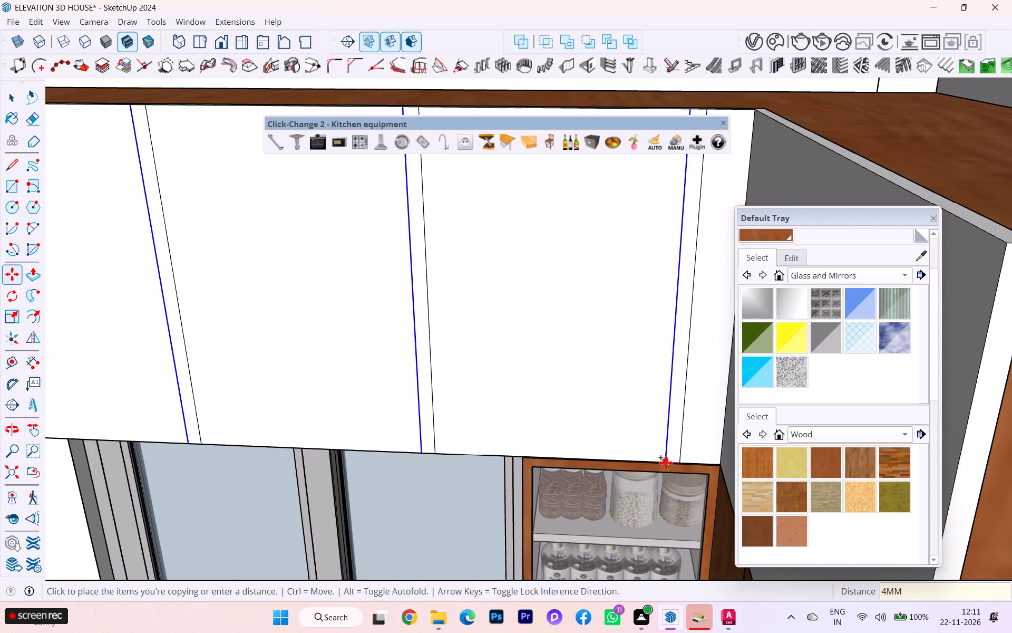
pyautogui.press('Return')
# Push/Pull the second gap strip from the glass jar cabinet 3/4" inward through the back door panel.
pyautogui.scroll(-2, 442, 419)
pyautogui.scroll(1, 440, 423)
pyautogui.scroll(-2, 440, 423)
pyautogui.scroll(2, 440, 423)
pyautogui.scroll(-1, 456, 447)
pyautogui.moveTo(465, 456); pyautogui.dragTo(488, 506, button='middle')
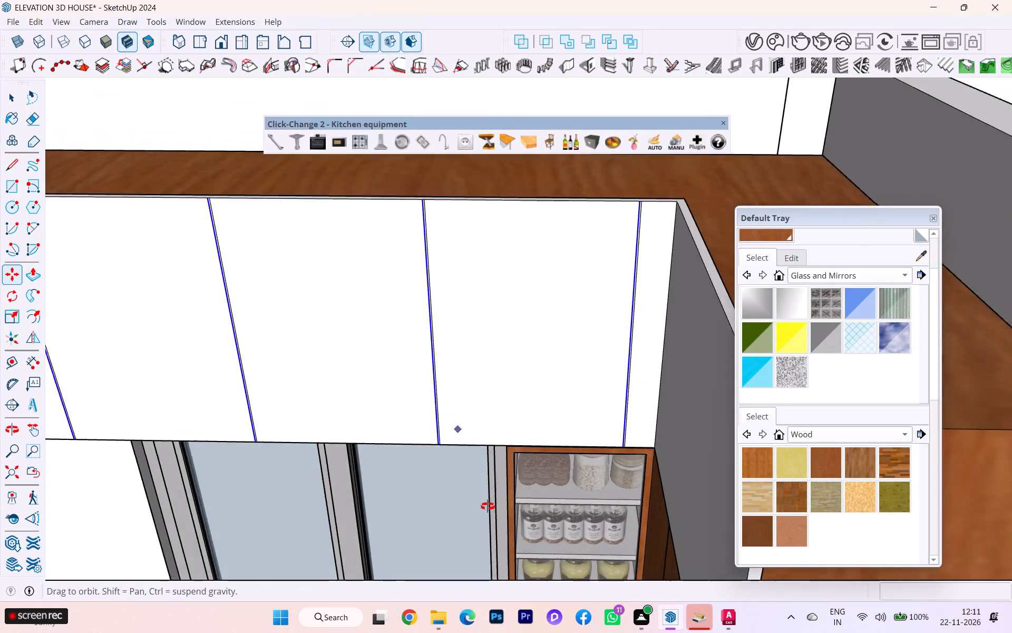
pyautogui.moveTo(488, 506); pyautogui.dragTo(497, 525, button='middle')
pyautogui.scroll(-1, 497, 525)
pyautogui.scroll(5, 440, 269)
pyautogui.scroll(-1, 412, 247)
pyautogui.scroll(5, 412, 247)
pyautogui.scroll(-2, 427, 274)
pyautogui.scroll(1, 427, 274)
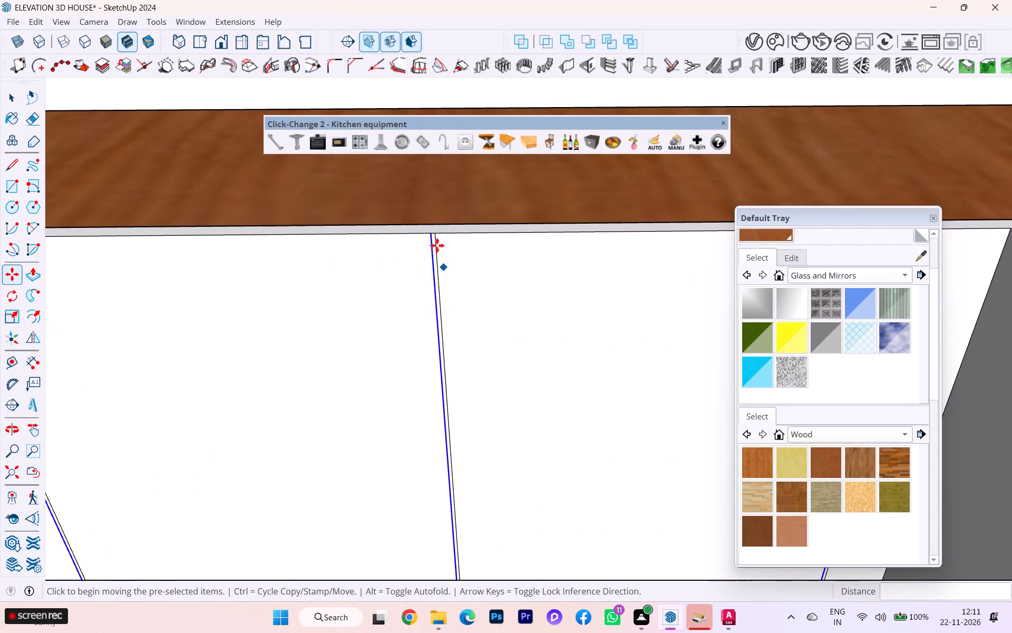
pyautogui.press('p')
pyautogui.scroll(7, 442, 222)
pyautogui.click(428, 244)
pyautogui.click(427, 206)
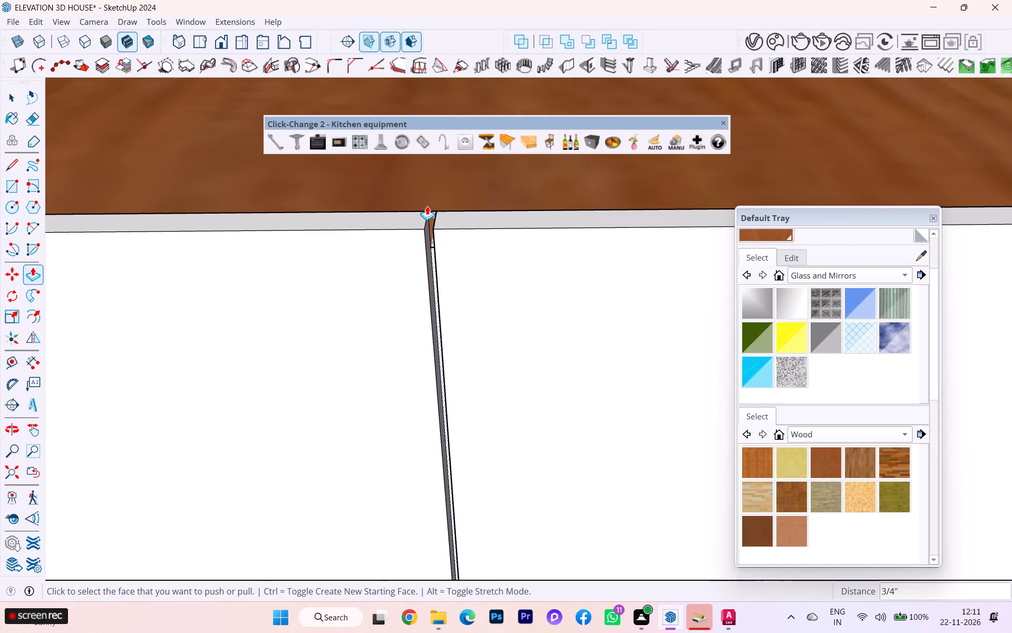
# Push/Pull the gap strip nearest the glass jar cabinet 3/4" inward through the back door panel.
pyautogui.scroll(-8, 362, 245)
pyautogui.scroll(1, 269, 242)
pyautogui.scroll(-13, 271, 243)
pyautogui.scroll(2, 279, 253)
pyautogui.scroll(-3, 279, 253)
pyautogui.scroll(1, 310, 277)
pyautogui.scroll(-1, 322, 281)
pyautogui.scroll(4, 575, 273)
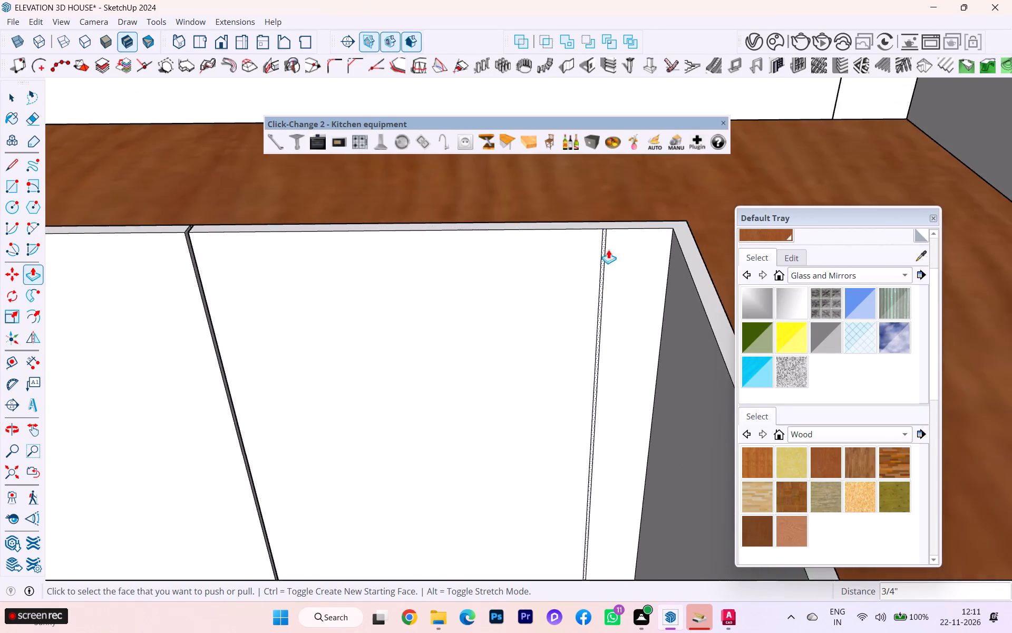
pyautogui.scroll(8, 614, 250)
pyautogui.scroll(-1, 600, 229)
pyautogui.scroll(1, 600, 229)
pyautogui.click(593, 220)
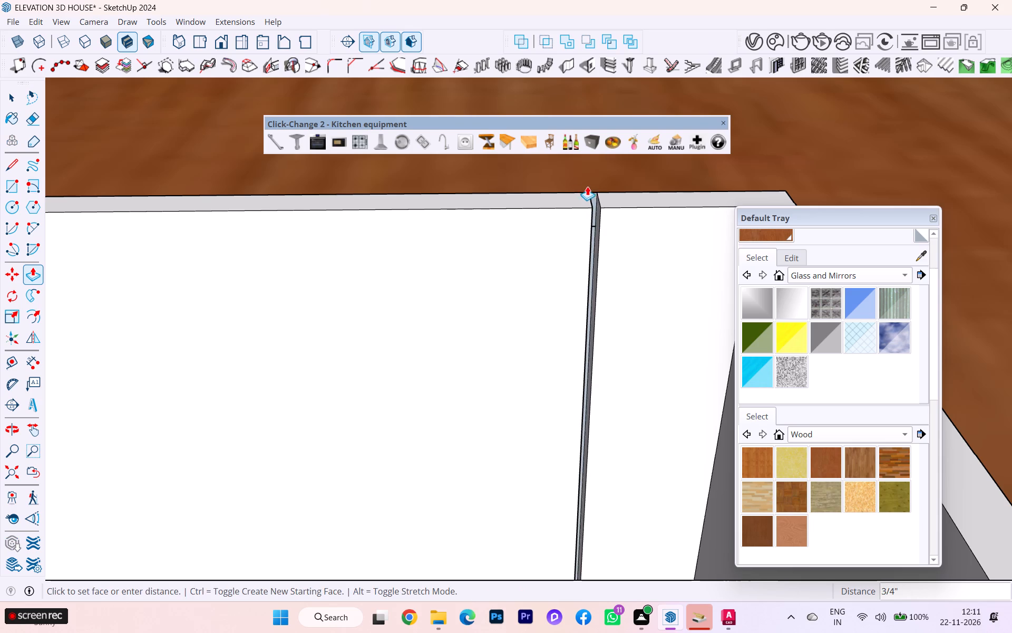
pyautogui.click(587, 183)
# Push/Pull the middle gap strip of the back door panel 3/4" inward to cut the opening between the doors.
pyautogui.scroll(-3, 637, 235)
pyautogui.scroll(2, 645, 245)
pyautogui.scroll(-10, 647, 246)
pyautogui.scroll(-4, 674, 282)
pyautogui.scroll(1, 675, 284)
pyautogui.scroll(-6, 675, 285)
pyautogui.scroll(1, 689, 290)
pyautogui.scroll(-1, 689, 290)
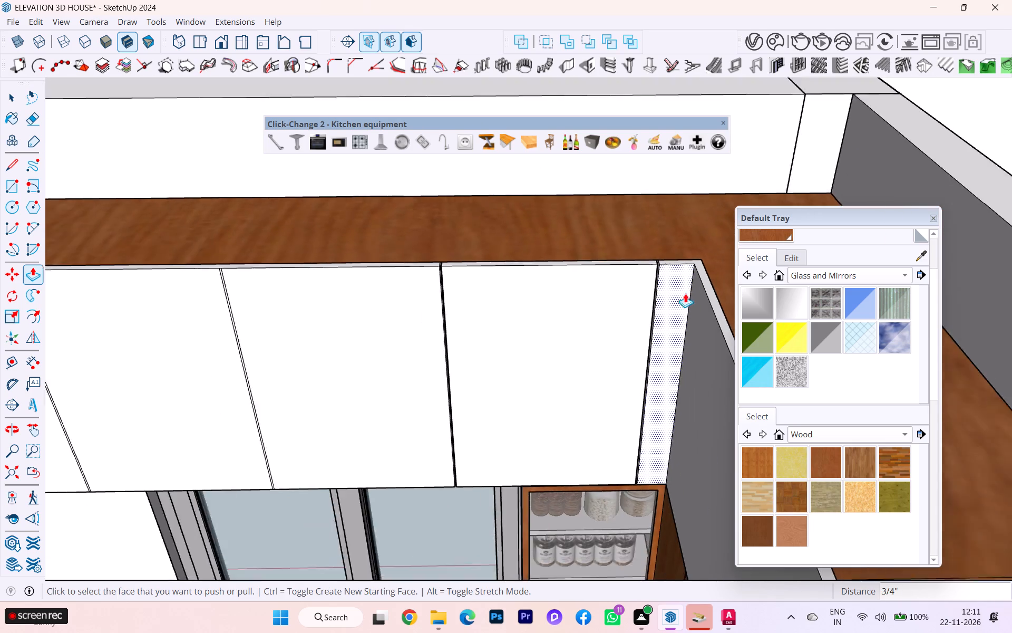
pyautogui.scroll(4, 462, 281)
pyautogui.scroll(-2, 460, 273)
pyautogui.moveTo(569, 284); pyautogui.dragTo(642, 294, button='middle')
pyautogui.scroll(-1, 225, 307)
pyautogui.scroll(6, 225, 307)
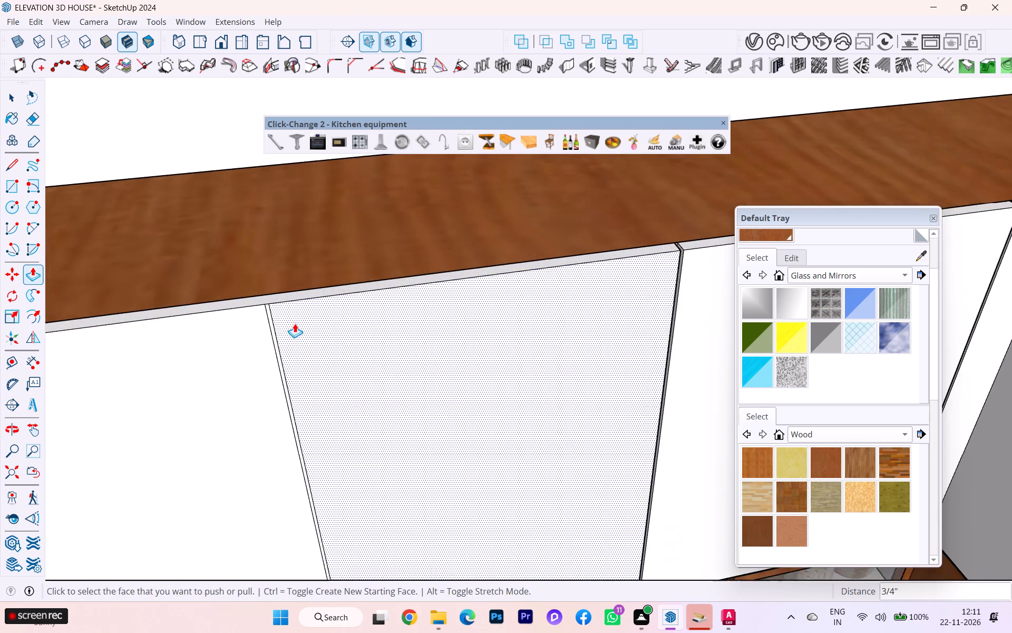
pyautogui.scroll(6, 295, 323)
pyautogui.click(261, 302)
pyautogui.click(256, 272)
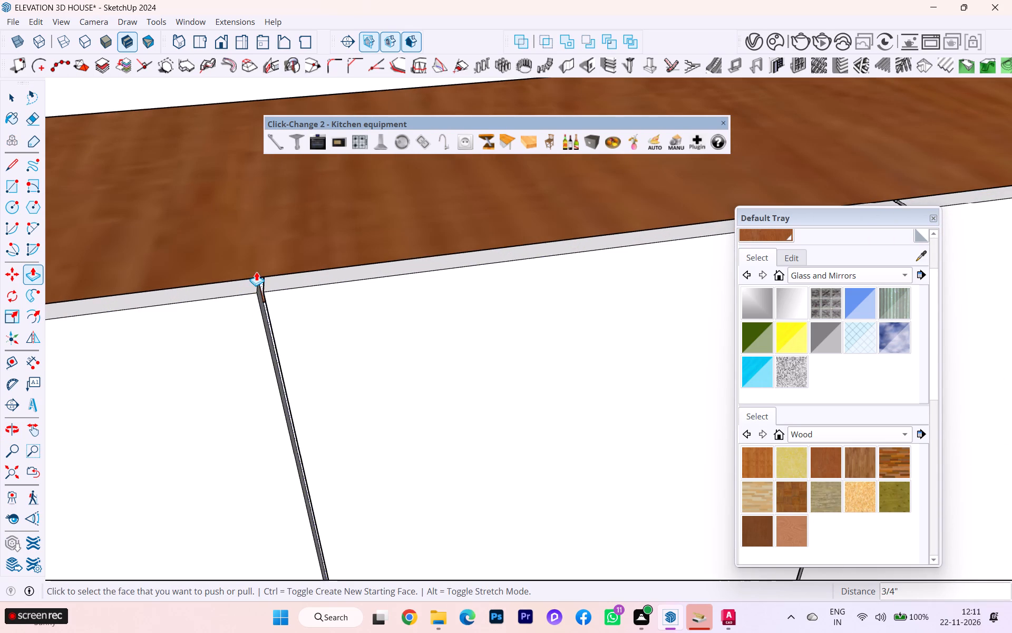
# Push/Pull the fourth gap strip from the glass jar cabinet 3/4" inward through the back door panel.
pyautogui.scroll(-3, 559, 283)
pyautogui.scroll(1, 611, 297)
pyautogui.scroll(-3, 615, 298)
pyautogui.scroll(1, 647, 306)
pyautogui.scroll(-7, 647, 306)
pyautogui.scroll(1, 650, 318)
pyautogui.scroll(-1, 650, 318)
pyautogui.scroll(5, 254, 327)
pyautogui.scroll(-1, 262, 351)
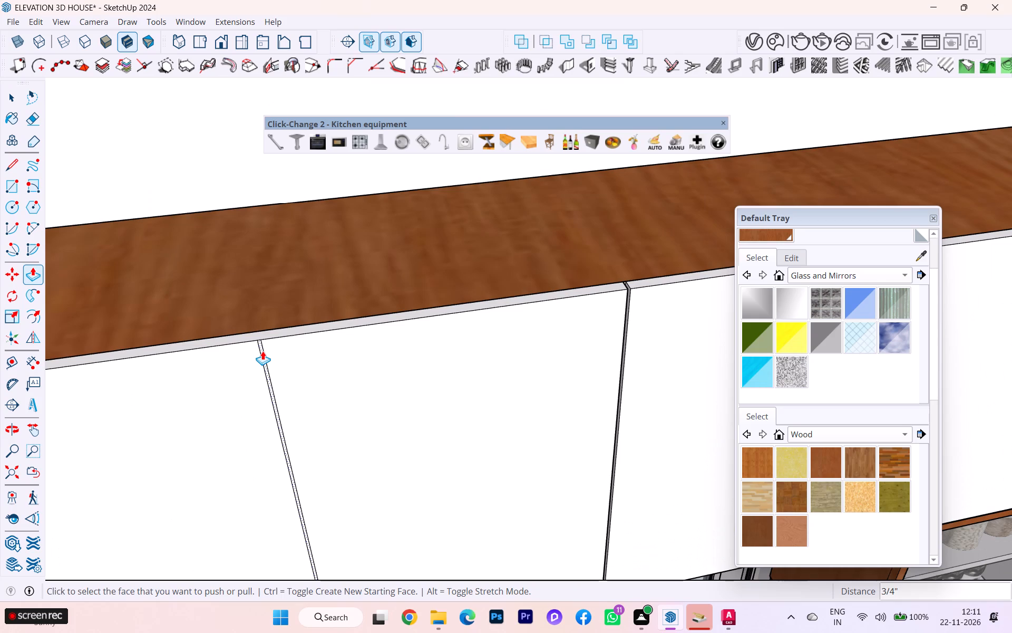
pyautogui.click(260, 352)
pyautogui.click(264, 316)
# Push/Pull the last gap strip, beside the corner away from the glass jar cabinet, 3/4" inward through the back panel.
pyautogui.scroll(-9, 575, 320)
pyautogui.scroll(1, 628, 335)
pyautogui.scroll(-1, 628, 335)
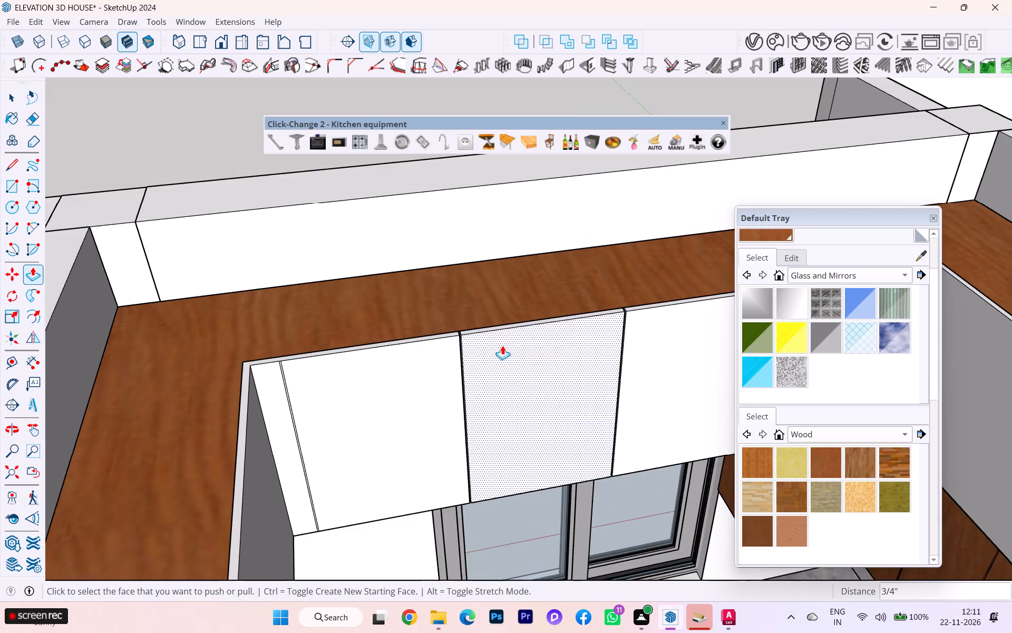
pyautogui.scroll(1, 307, 367)
pyautogui.scroll(-1, 307, 367)
pyautogui.scroll(11, 307, 367)
pyautogui.scroll(-1, 261, 360)
pyautogui.scroll(1, 261, 360)
pyautogui.click(286, 371)
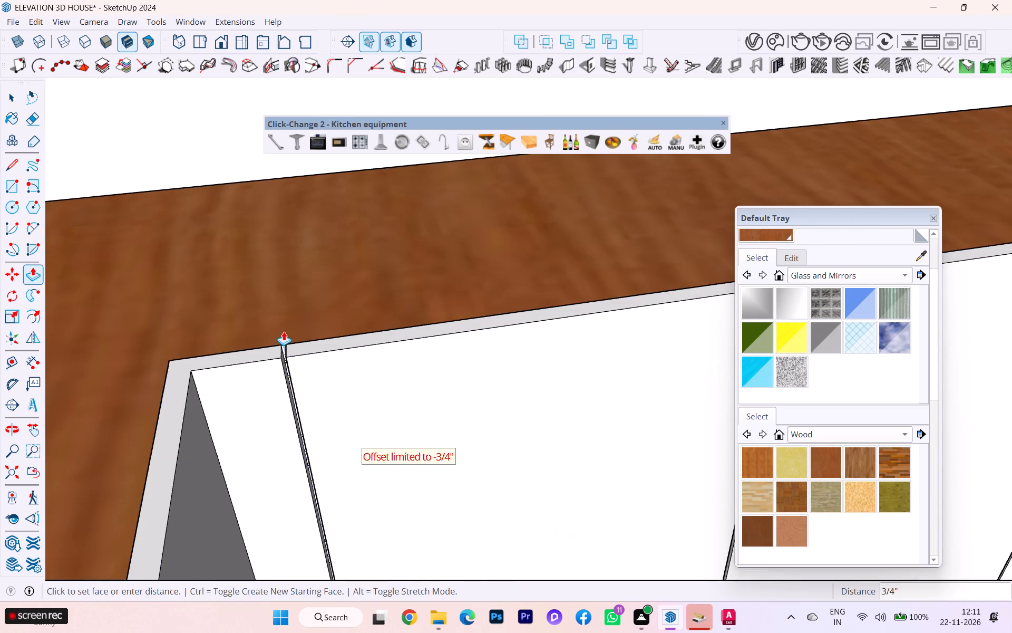
pyautogui.click(282, 328)
# Copy the vertical edge at the corner away from the glass jar cabinet 3" along the adjoining side panel.
pyautogui.scroll(-2, 499, 321)
pyautogui.scroll(2, 552, 329)
pyautogui.scroll(-5, 554, 330)
pyautogui.moveTo(605, 358); pyautogui.dragTo(315, 351, button='middle')
pyautogui.scroll(-1, 602, 290)
pyautogui.scroll(1, 603, 291)
pyautogui.scroll(-3, 604, 291)
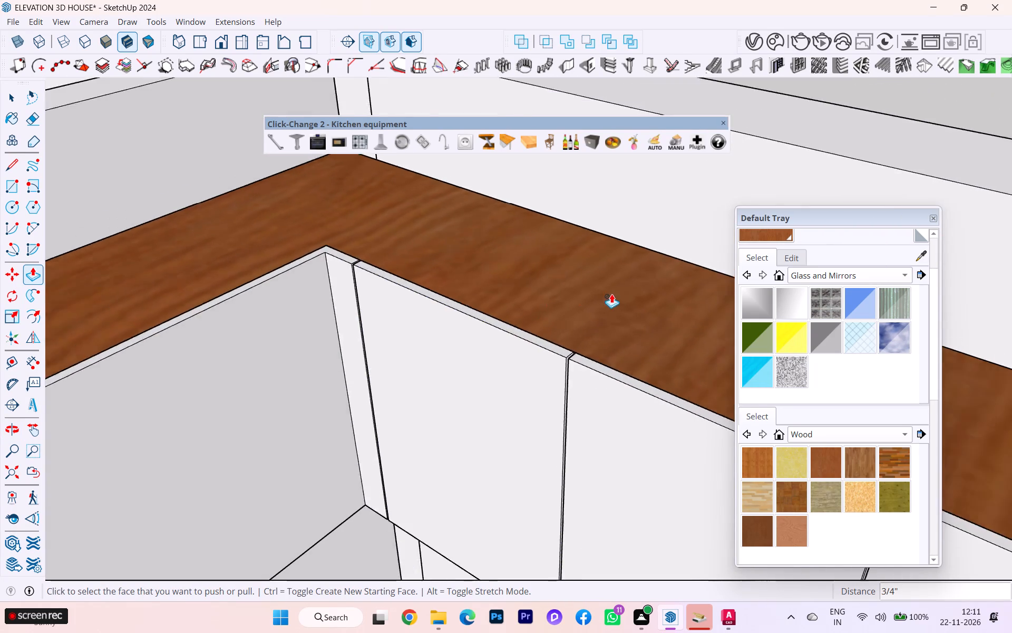
pyautogui.scroll(-8, 611, 294)
pyautogui.scroll(3, 622, 304)
pyautogui.scroll(-4, 622, 304)
pyautogui.moveTo(600, 312); pyautogui.dragTo(533, 261, button='middle')
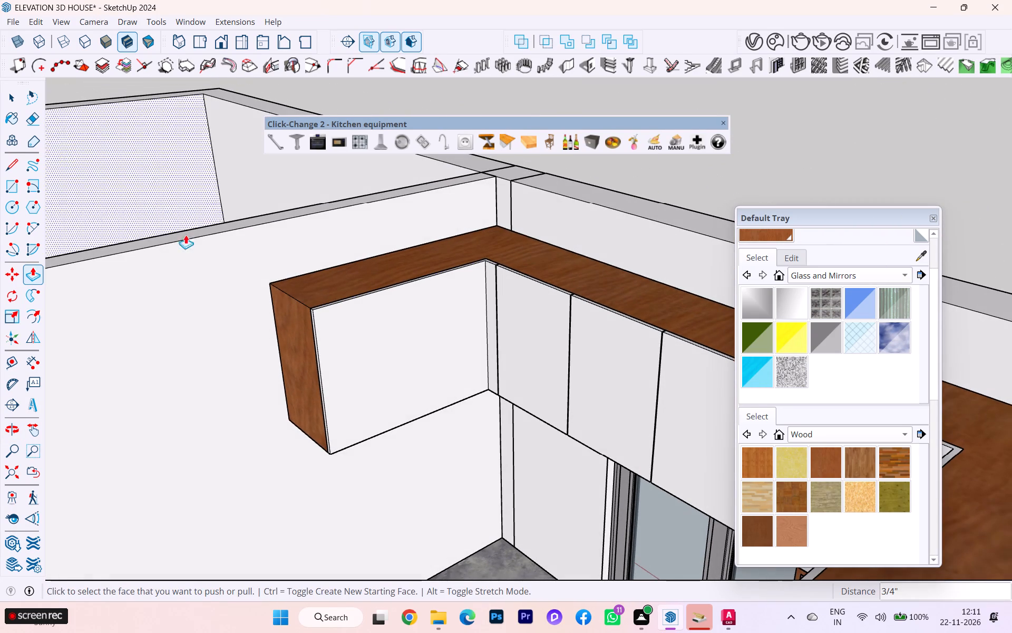
pyautogui.click(15, 94)
pyautogui.scroll(1, 383, 471)
pyautogui.scroll(7, 326, 449)
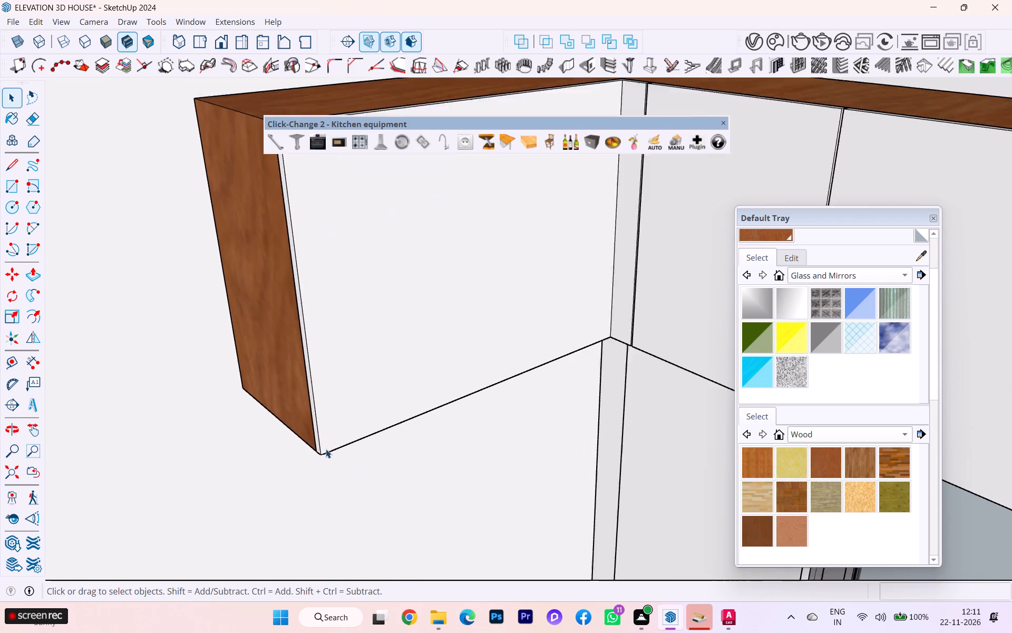
pyautogui.scroll(2, 326, 449)
pyautogui.click(316, 445)
pyautogui.scroll(-4, 357, 444)
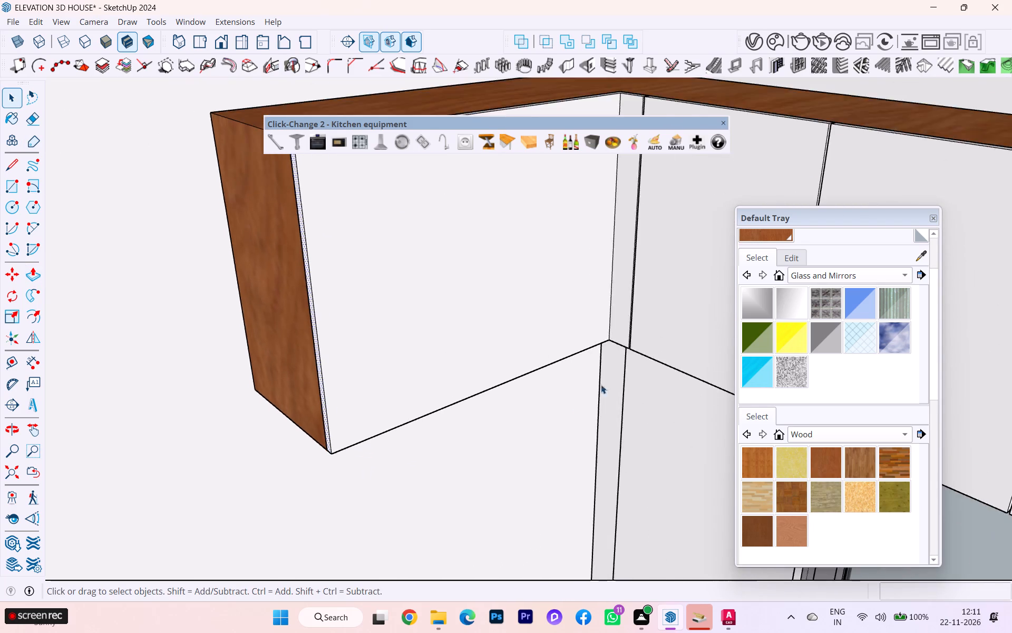
pyautogui.scroll(7, 636, 313)
pyautogui.click(574, 312)
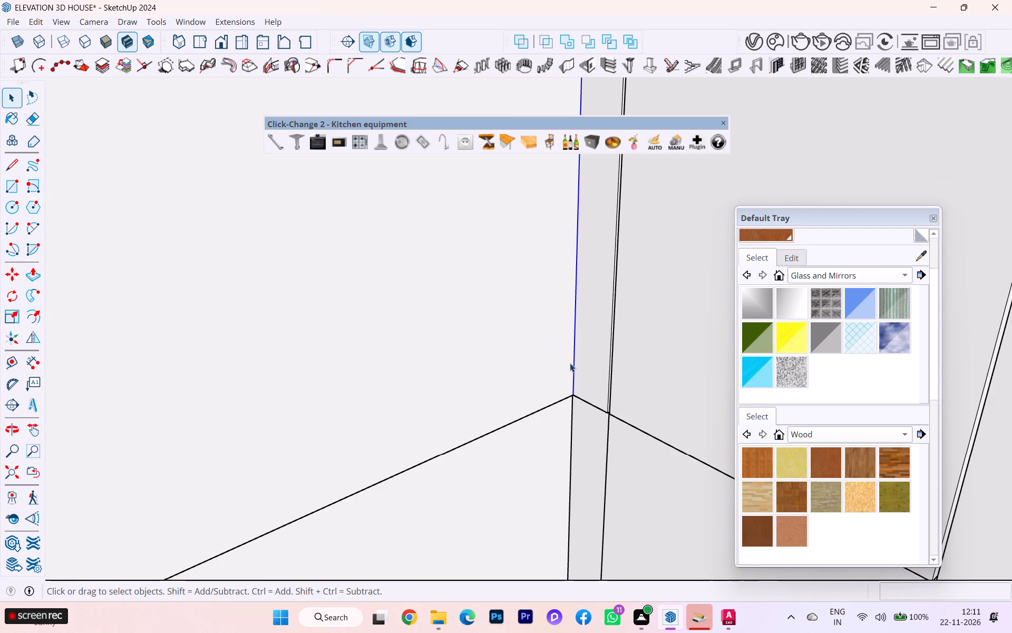
pyautogui.press('Return')
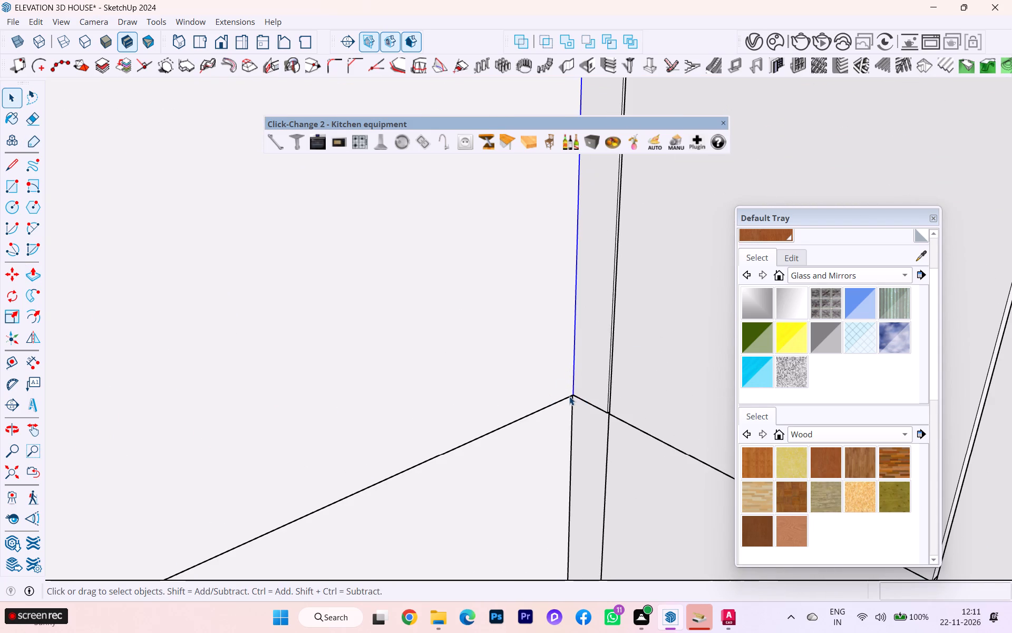
pyautogui.press('m')
pyautogui.press('Return')
pyautogui.click(577, 397)
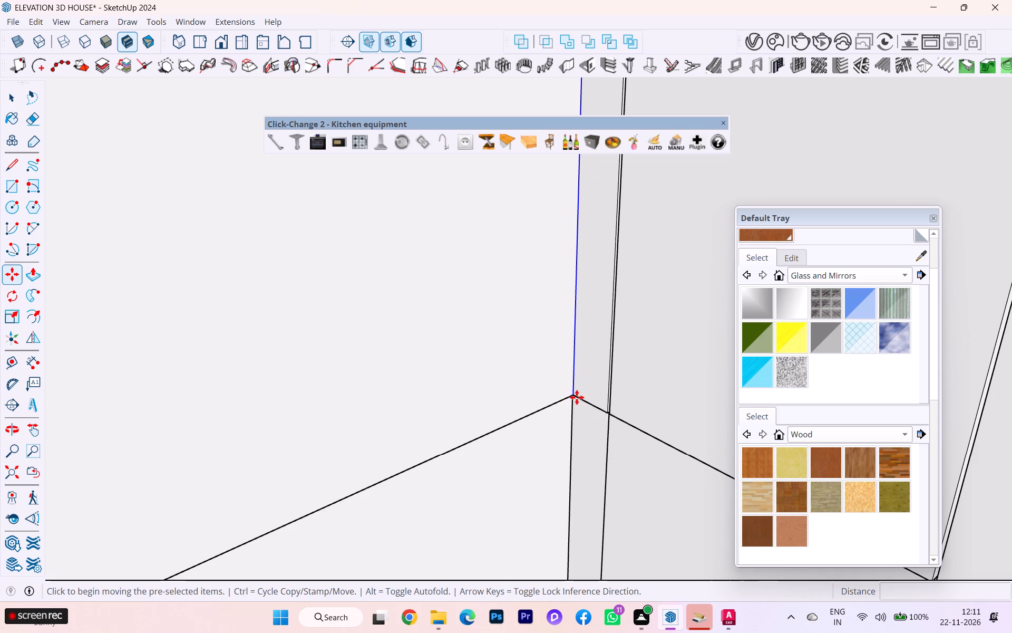
pyautogui.press('Left')
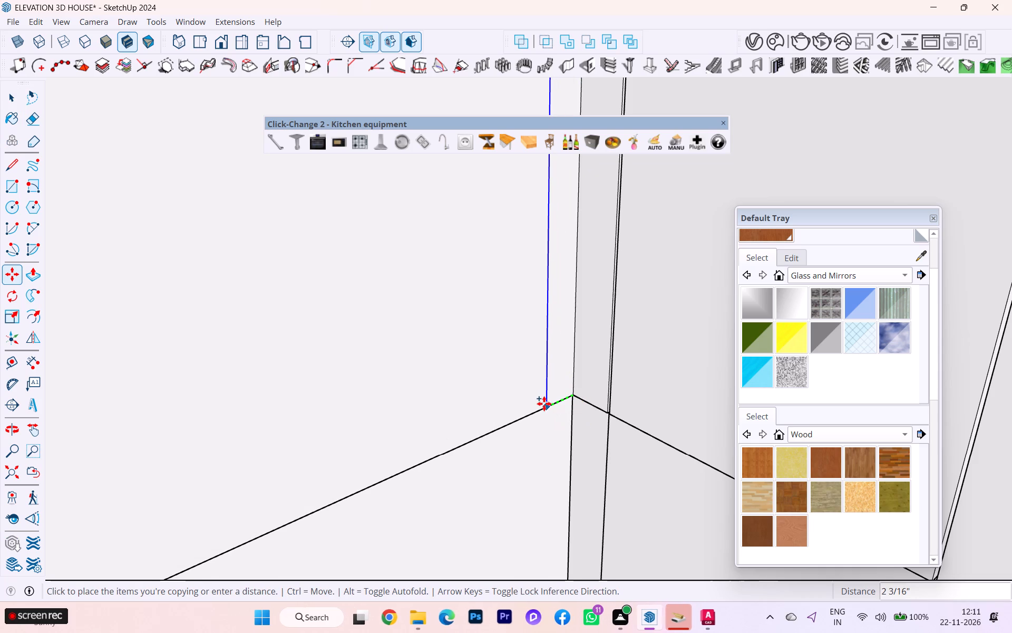
pyautogui.press('3')
pyautogui.press('Return')
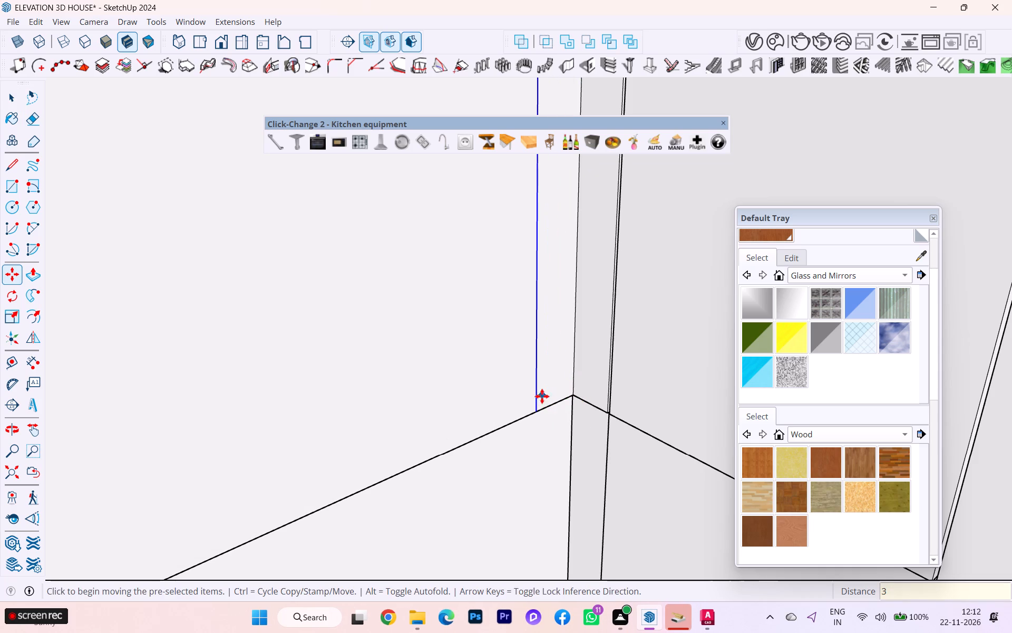
# Copy that inset line about 2' 6 3/8" to the side panel's free end and divide the span into 3 equal door widths.
pyautogui.click(534, 409)
pyautogui.scroll(-5, 499, 433)
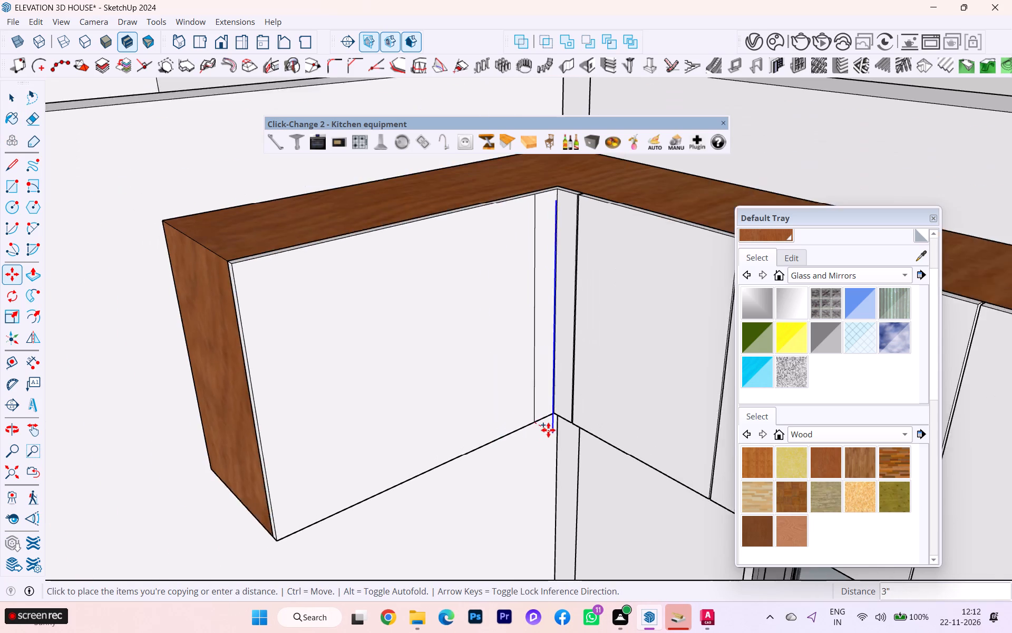
pyautogui.scroll(-1, 548, 430)
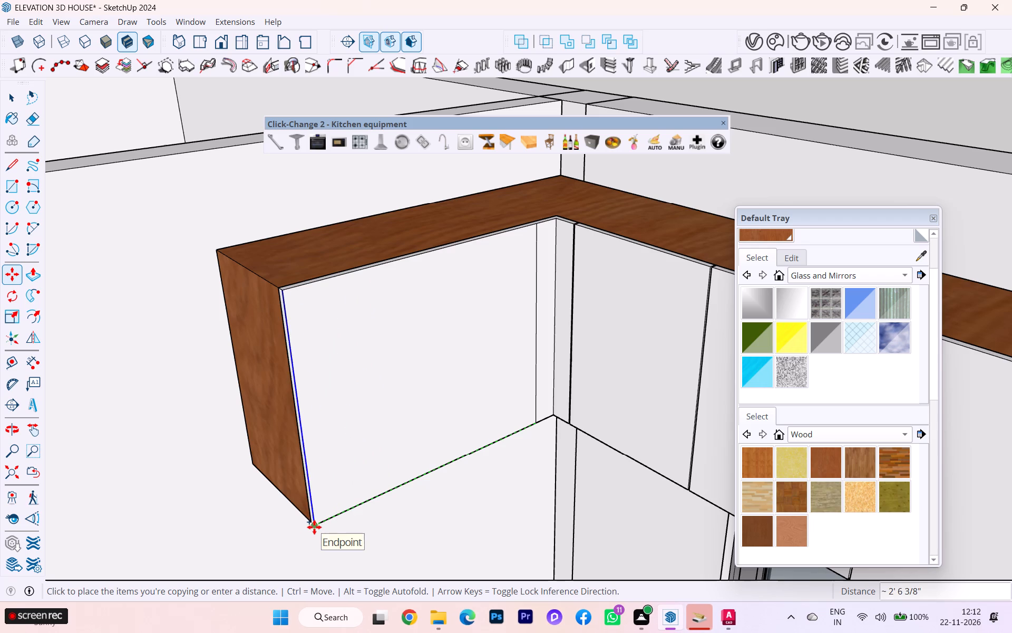
pyautogui.click(314, 527)
pyautogui.write('/3')
pyautogui.press('Return')
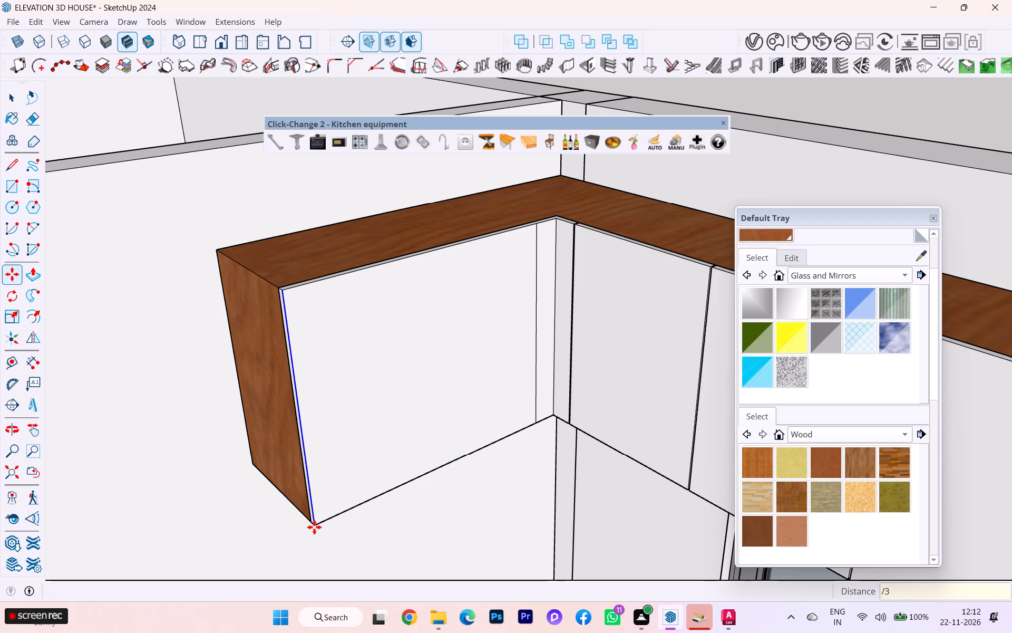
# Undo the three-way division of the side panel away from the glass jar cabinet.
pyautogui.scroll(-4, 432, 436)
pyautogui.moveTo(448, 447); pyautogui.dragTo(374, 446, button='middle')
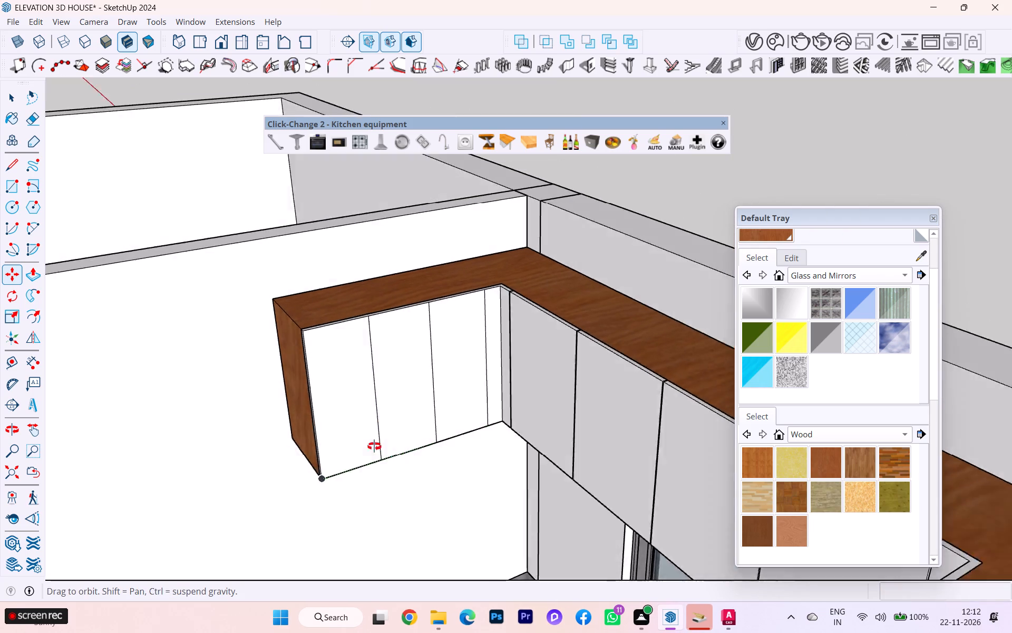
pyautogui.moveTo(374, 446); pyautogui.dragTo(358, 449, button='middle')
pyautogui.scroll(4, 358, 391)
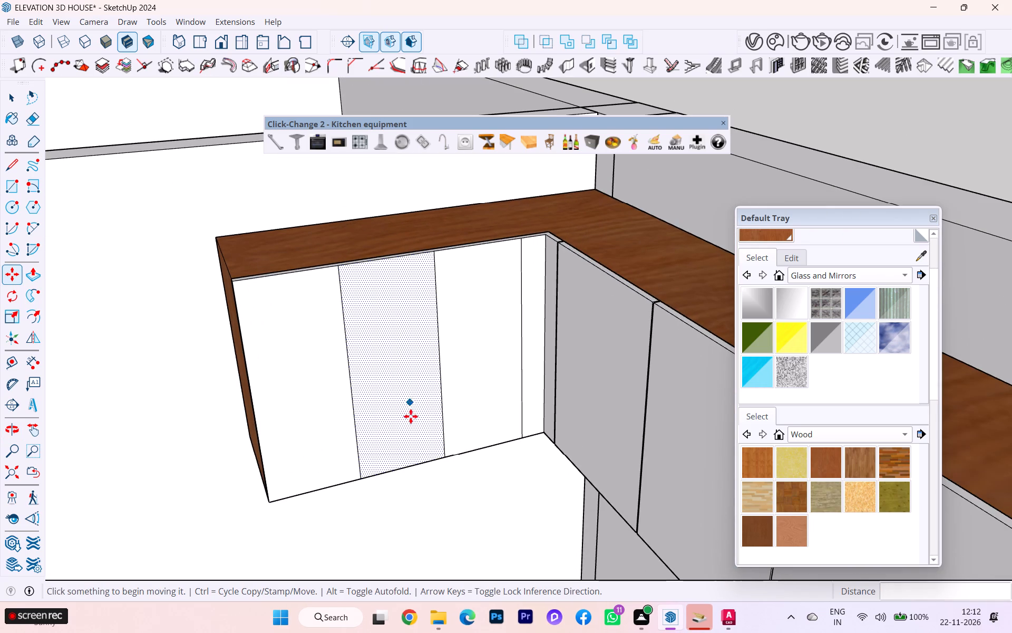
pyautogui.hotkey('ctrl', 'z')
# Copy the 3" inset line about 2' 6 3/8" to the side panel's free end and divide the span into 2 equal door widths.
pyautogui.scroll(3, 498, 438)
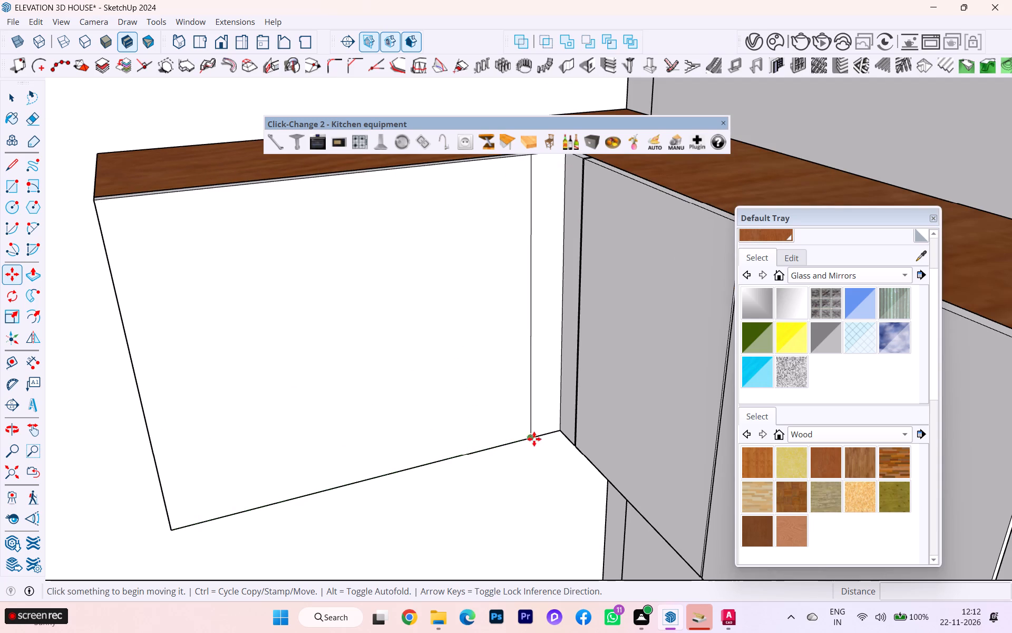
pyautogui.click(1, 100)
pyautogui.click(12, 97)
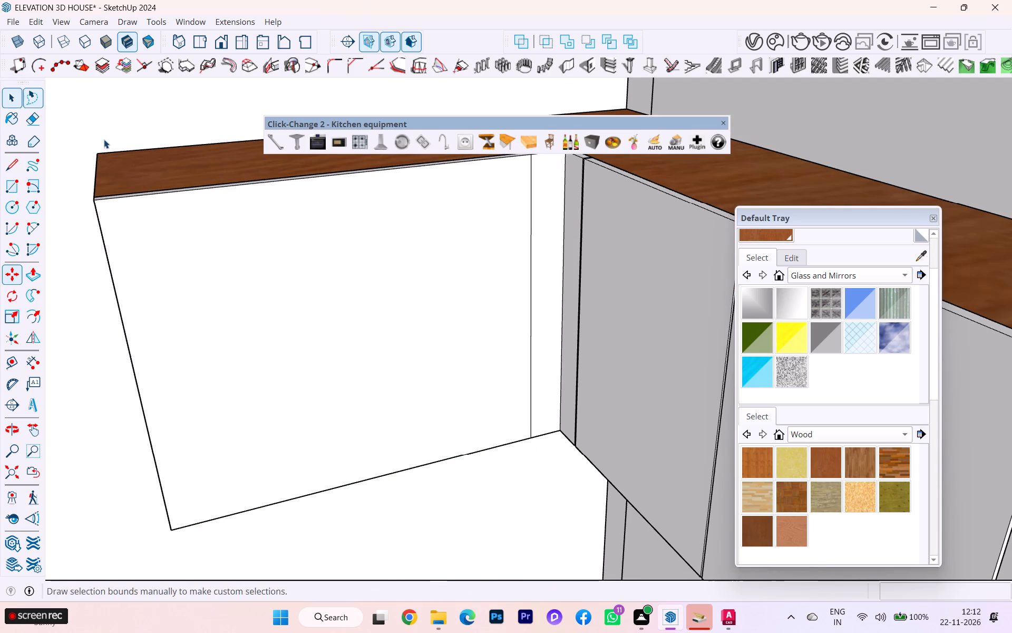
pyautogui.scroll(-4, 216, 205)
pyautogui.scroll(1, 246, 223)
pyautogui.scroll(-3, 247, 224)
pyautogui.keyDown('ctrl'); pyautogui.moveTo(421, 166); pyautogui.dragTo(450, 359); pyautogui.keyUp('ctrl')
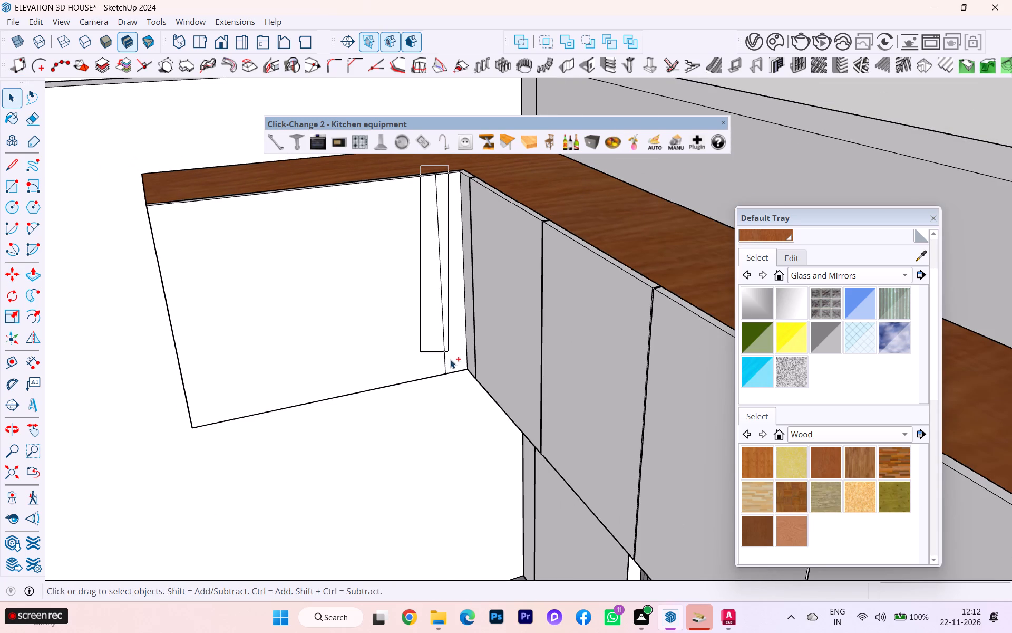
pyautogui.keyDown('ctrl'); pyautogui.moveTo(450, 359); pyautogui.dragTo(458, 387); pyautogui.keyUp('ctrl')
pyautogui.press('m')
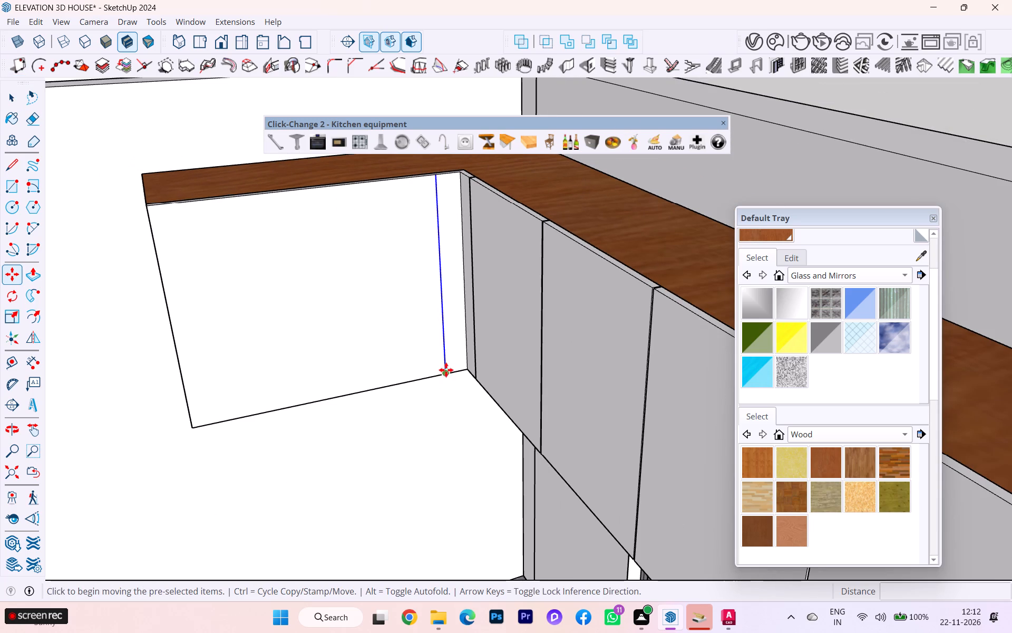
pyautogui.click(445, 376)
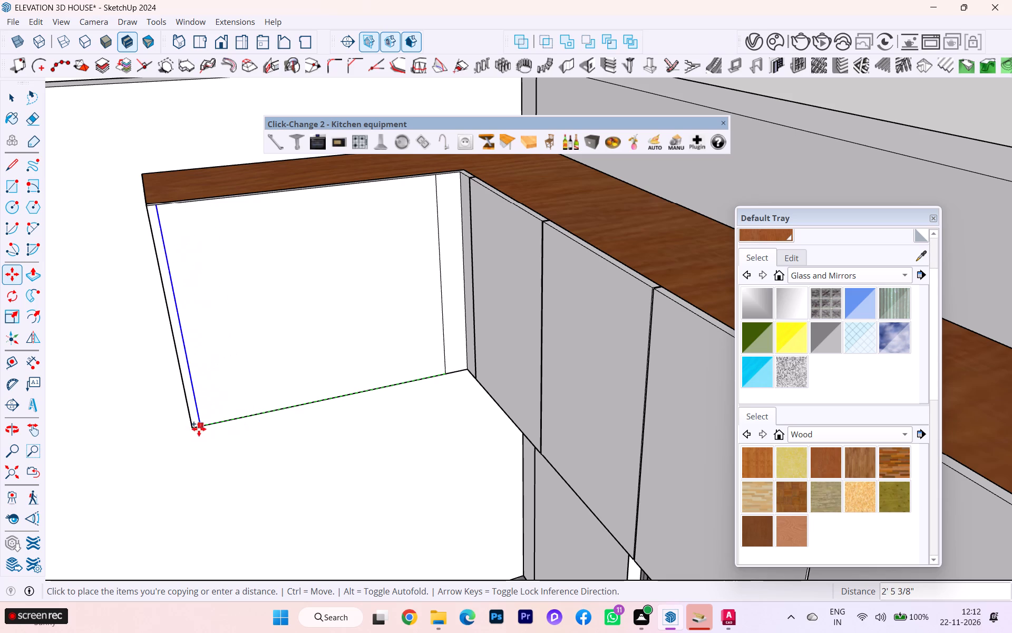
pyautogui.click(194, 429)
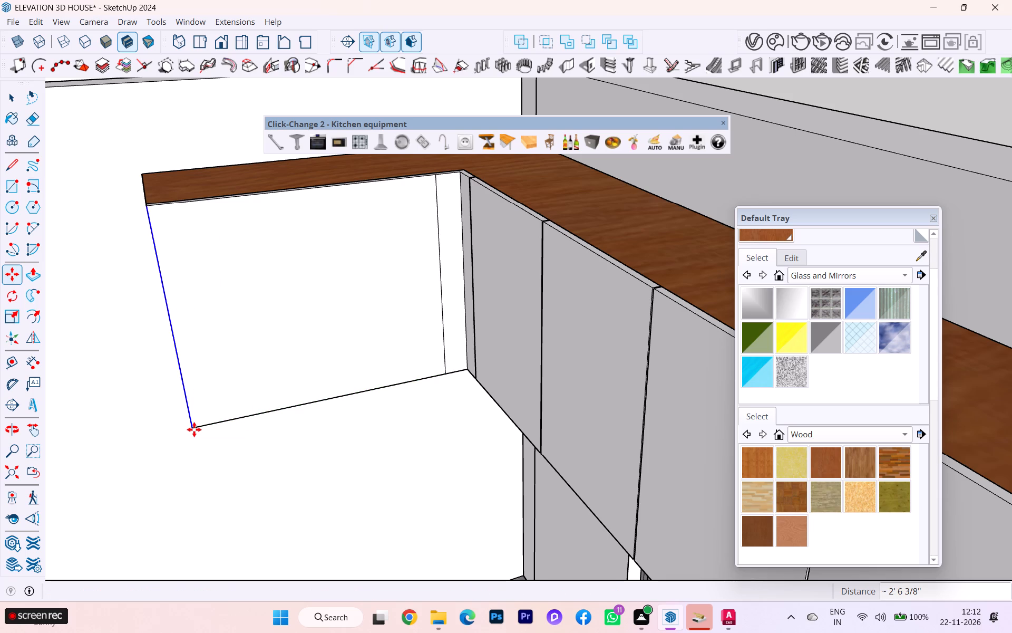
pyautogui.press('/')
pyautogui.press('2')
pyautogui.press('Return')
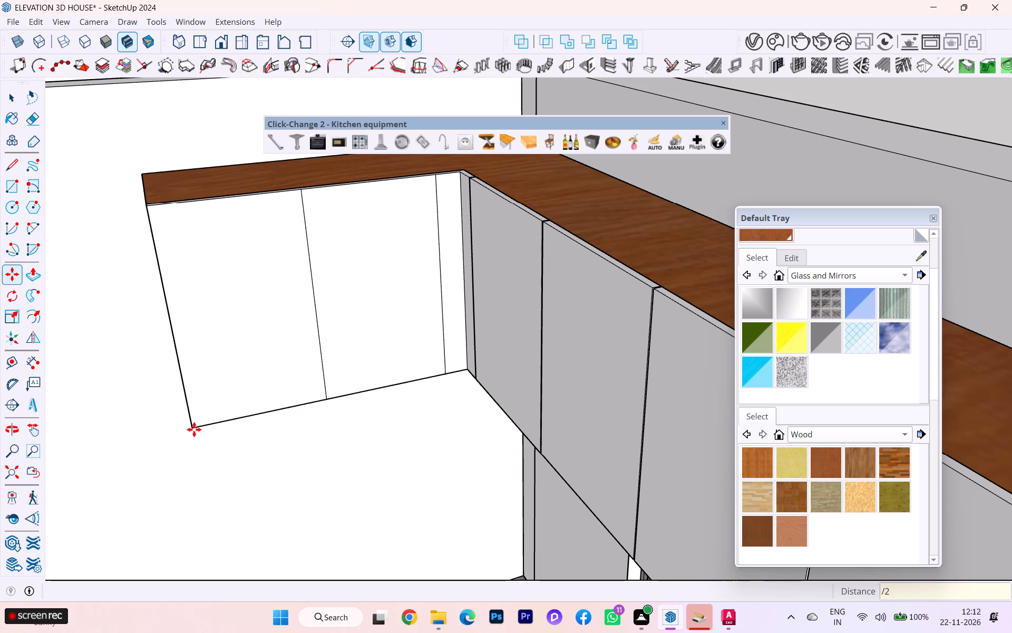
# Examine the divided side panel against the back doors, opposite side panel and glass jar cabinet from several angles.
pyautogui.scroll(-3, 323, 378)
pyautogui.scroll(1, 326, 377)
pyautogui.scroll(-3, 326, 378)
pyautogui.moveTo(362, 382); pyautogui.dragTo(529, 368, button='middle')
pyautogui.scroll(-4, 356, 348)
pyautogui.moveTo(373, 338); pyautogui.dragTo(402, 338, button='middle')
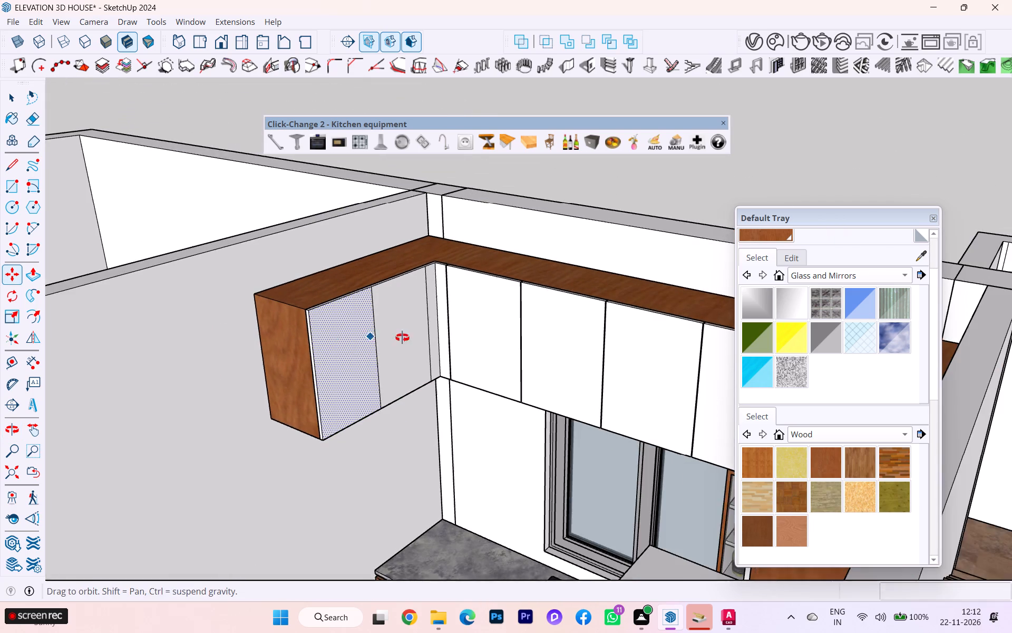
pyautogui.moveTo(402, 338); pyautogui.dragTo(446, 332, button='middle')
pyautogui.scroll(-5, 206, 275)
pyautogui.scroll(-2, 272, 313)
pyautogui.scroll(3, 429, 348)
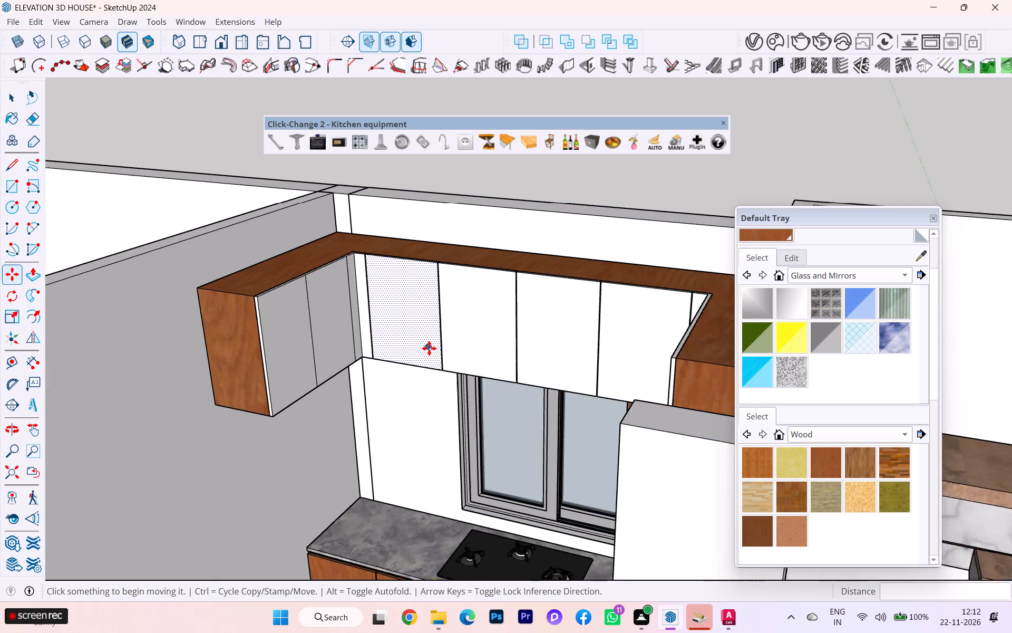
pyautogui.scroll(1, 429, 348)
pyautogui.scroll(-1, 319, 294)
pyautogui.scroll(1, 320, 294)
pyautogui.scroll(-1, 329, 292)
pyautogui.scroll(-2, 411, 296)
pyautogui.moveTo(416, 317); pyautogui.dragTo(617, 332, button='middle')
pyautogui.scroll(5, 636, 351)
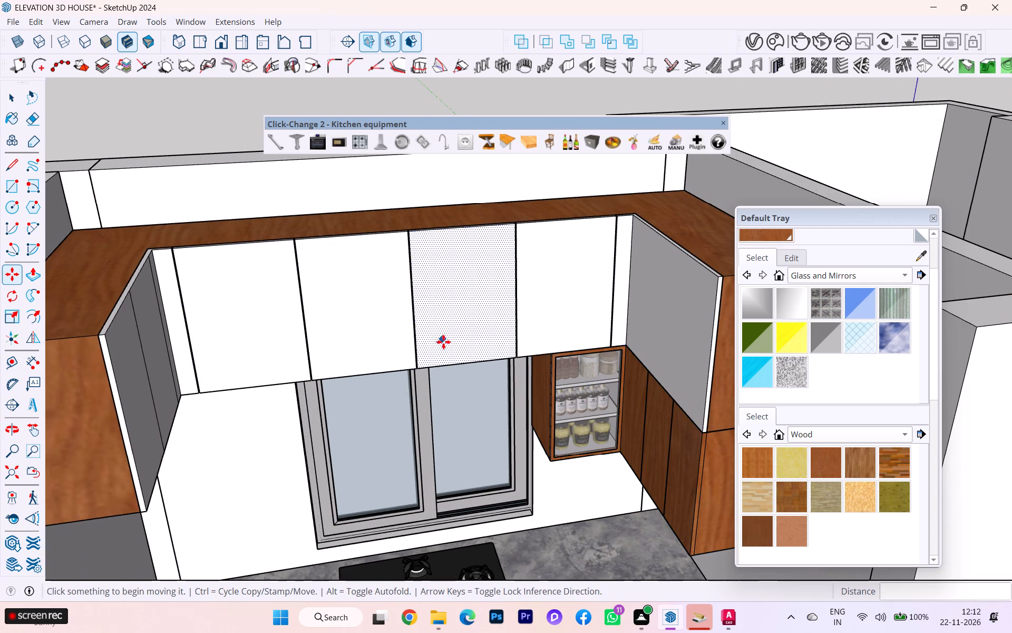
pyautogui.scroll(-2, 202, 299)
pyautogui.scroll(2, 197, 298)
pyautogui.scroll(-1, 407, 395)
pyautogui.moveTo(407, 394); pyautogui.dragTo(547, 270, button='middle')
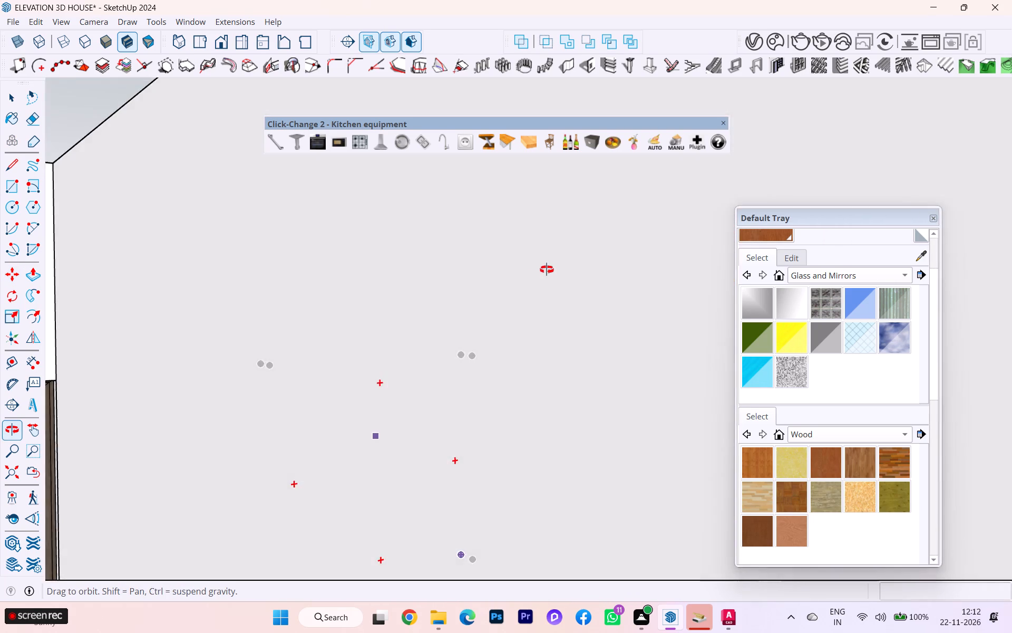
pyautogui.moveTo(547, 270); pyautogui.dragTo(466, 352, button='middle')
pyautogui.scroll(1, 626, 589)
pyautogui.scroll(-2, 626, 589)
pyautogui.scroll(2, 626, 589)
pyautogui.scroll(-1, 626, 589)
pyautogui.scroll(2, 626, 589)
pyautogui.scroll(3, 630, 521)
pyautogui.scroll(1, 585, 450)
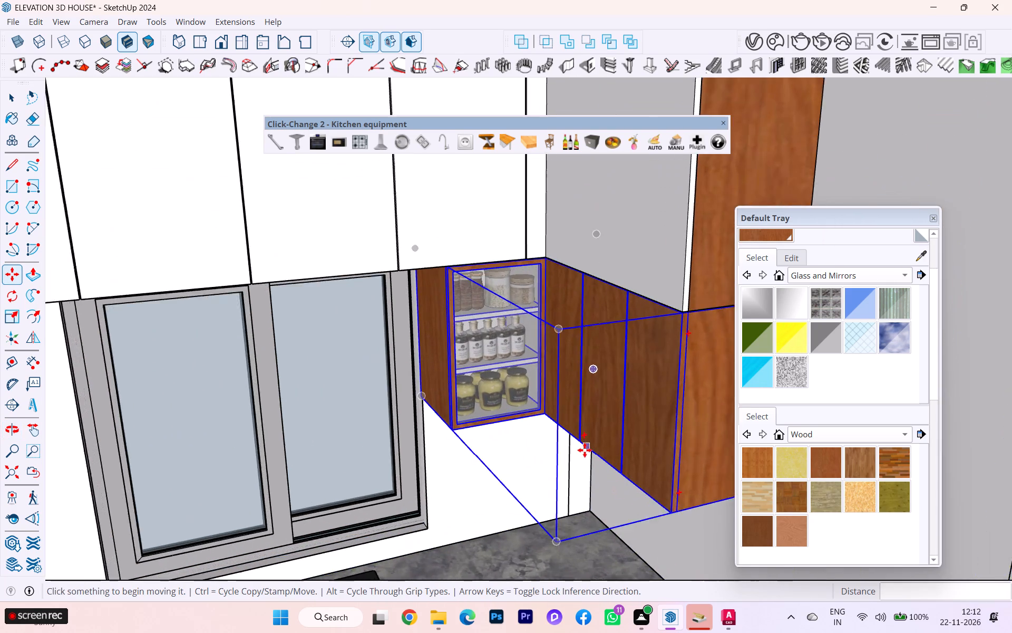
pyautogui.scroll(1, 585, 450)
pyautogui.scroll(1, 439, 456)
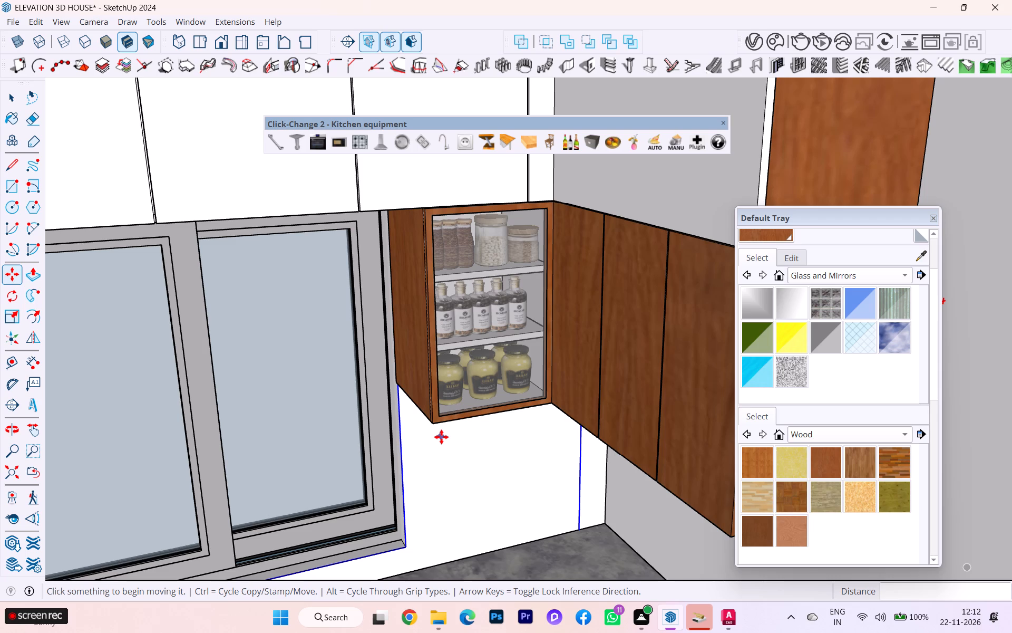
pyautogui.scroll(-13, 441, 446)
pyautogui.scroll(-1, 498, 482)
pyautogui.scroll(2, 498, 482)
pyautogui.scroll(-1, 498, 482)
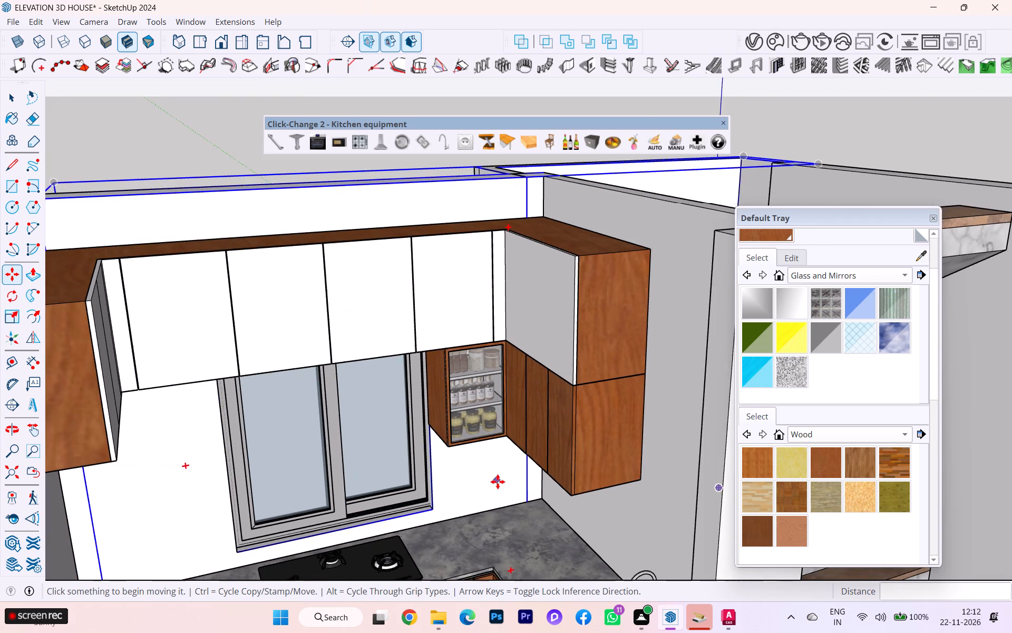
pyautogui.scroll(-1, 475, 472)
pyautogui.moveTo(464, 473); pyautogui.dragTo(412, 473, button='middle')
pyautogui.scroll(3, 383, 396)
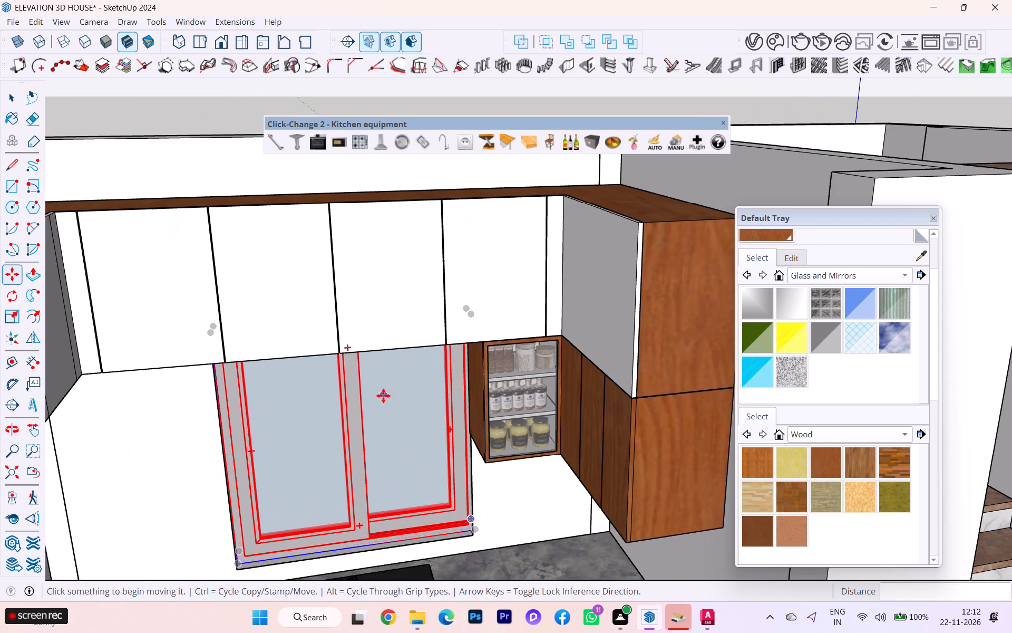
pyautogui.scroll(-1, 429, 394)
pyautogui.scroll(1, 434, 394)
pyautogui.scroll(-1, 450, 394)
pyautogui.scroll(-2, 536, 418)
pyautogui.scroll(1, 492, 419)
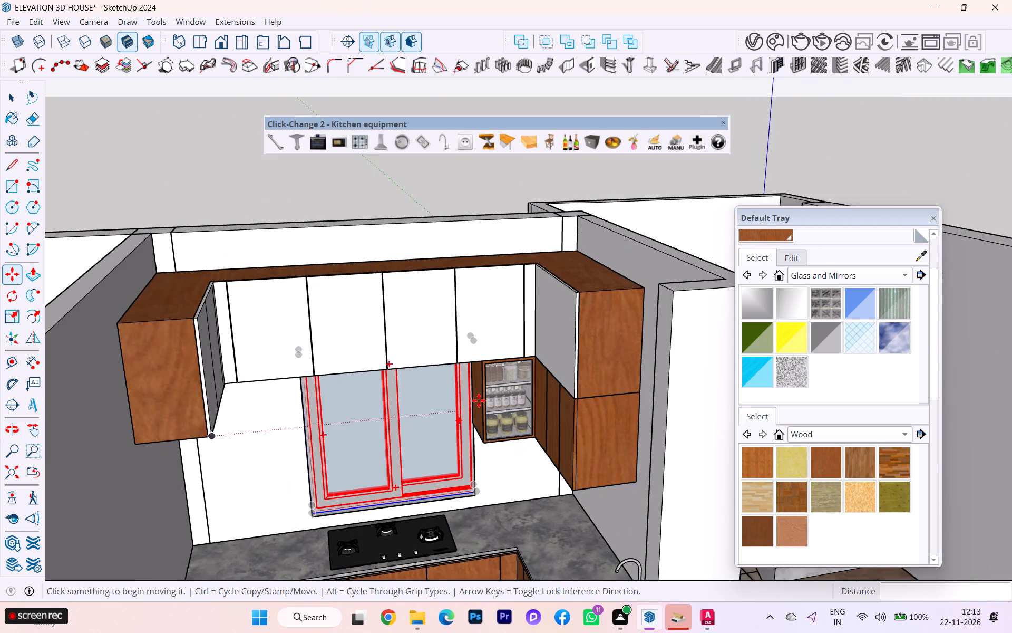
pyautogui.scroll(-1, 530, 408)
pyautogui.moveTo(587, 412); pyautogui.dragTo(371, 429, button='middle')
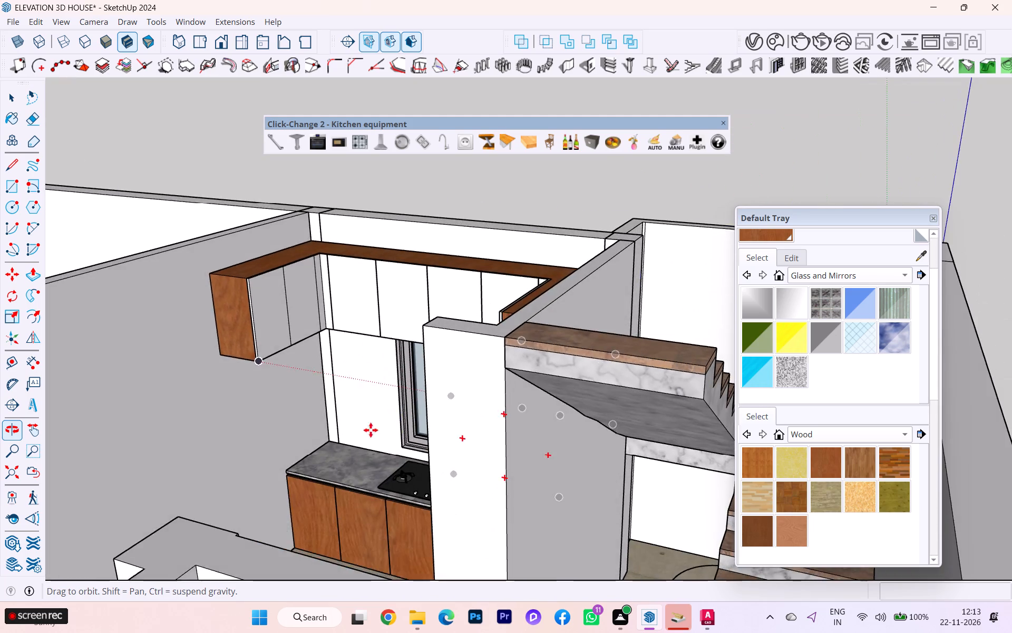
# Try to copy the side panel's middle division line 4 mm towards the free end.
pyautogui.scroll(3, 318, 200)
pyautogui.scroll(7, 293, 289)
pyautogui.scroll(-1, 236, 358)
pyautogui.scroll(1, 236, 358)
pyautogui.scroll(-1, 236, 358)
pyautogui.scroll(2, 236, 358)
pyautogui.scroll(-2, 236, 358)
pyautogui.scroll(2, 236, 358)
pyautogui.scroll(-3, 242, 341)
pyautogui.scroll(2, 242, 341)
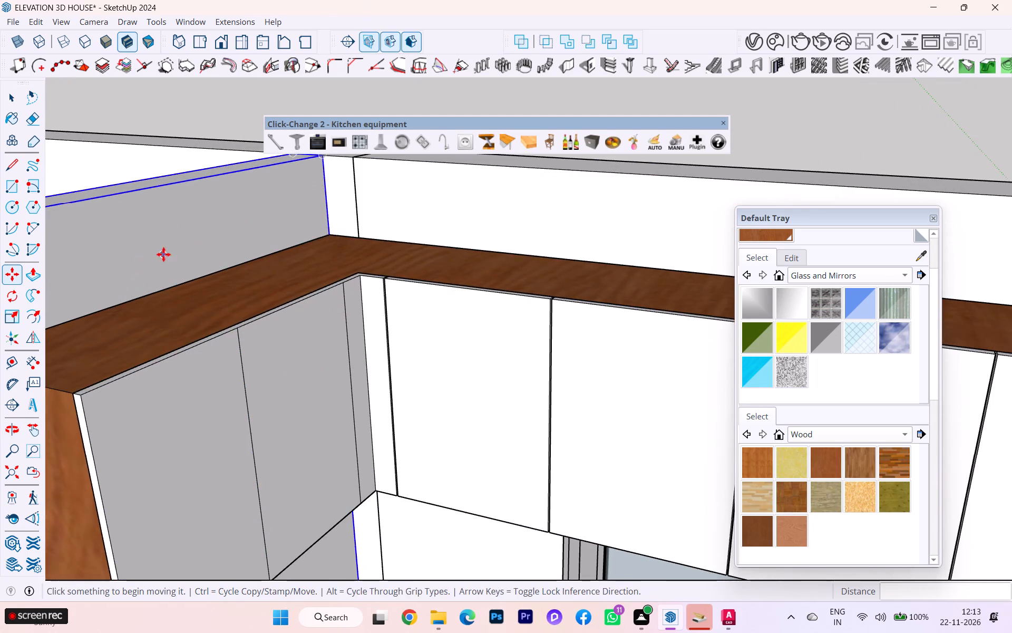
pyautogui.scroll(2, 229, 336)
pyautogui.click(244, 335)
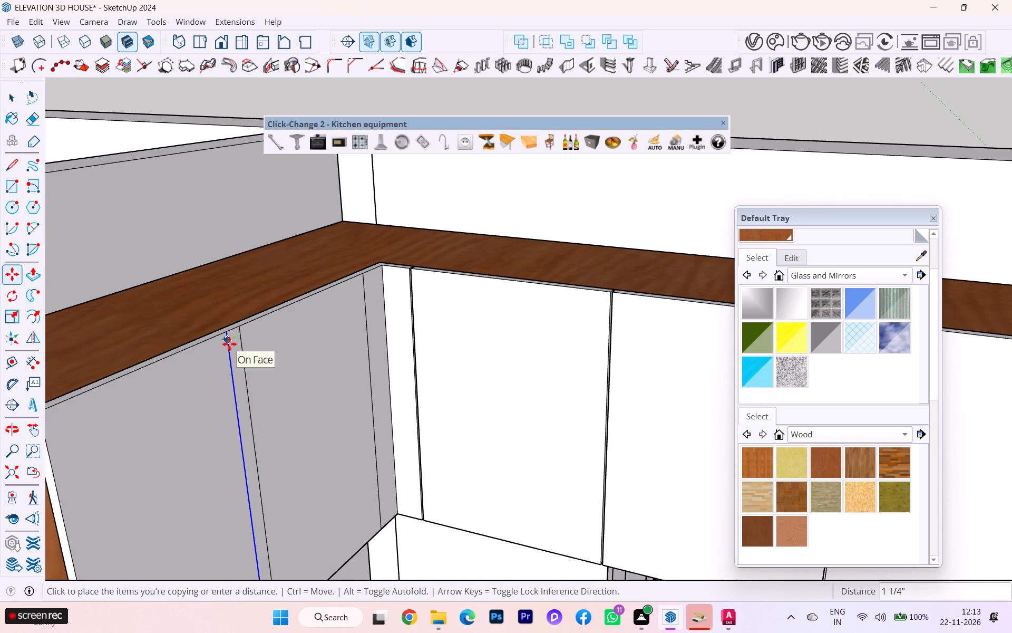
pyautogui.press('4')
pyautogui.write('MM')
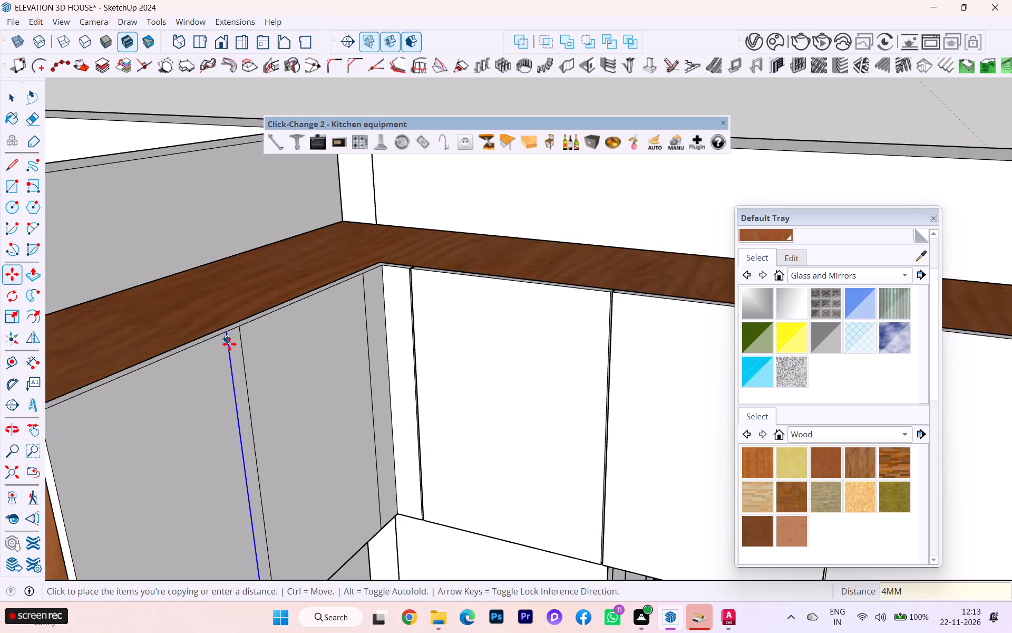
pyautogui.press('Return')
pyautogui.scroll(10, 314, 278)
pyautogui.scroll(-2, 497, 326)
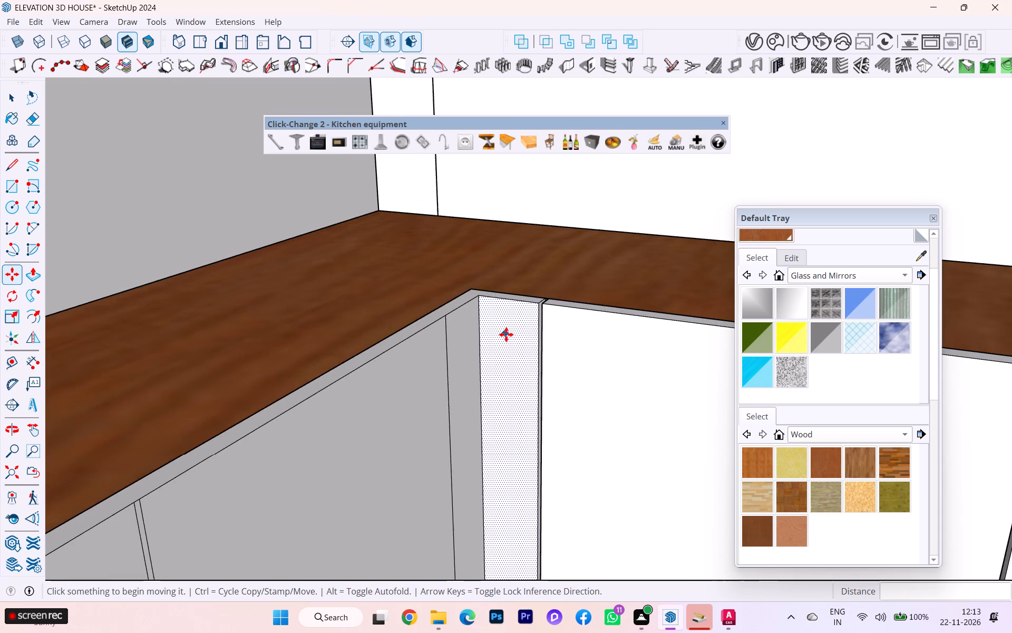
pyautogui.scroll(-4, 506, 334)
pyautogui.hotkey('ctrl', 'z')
# Copy the side panel's middle division line and the inset line near the corner together 2 mm towards the free end.
pyautogui.scroll(-2, 198, 221)
pyautogui.scroll(2, 197, 220)
pyautogui.scroll(-3, 229, 212)
pyautogui.scroll(1, 233, 213)
pyautogui.scroll(-1, 233, 213)
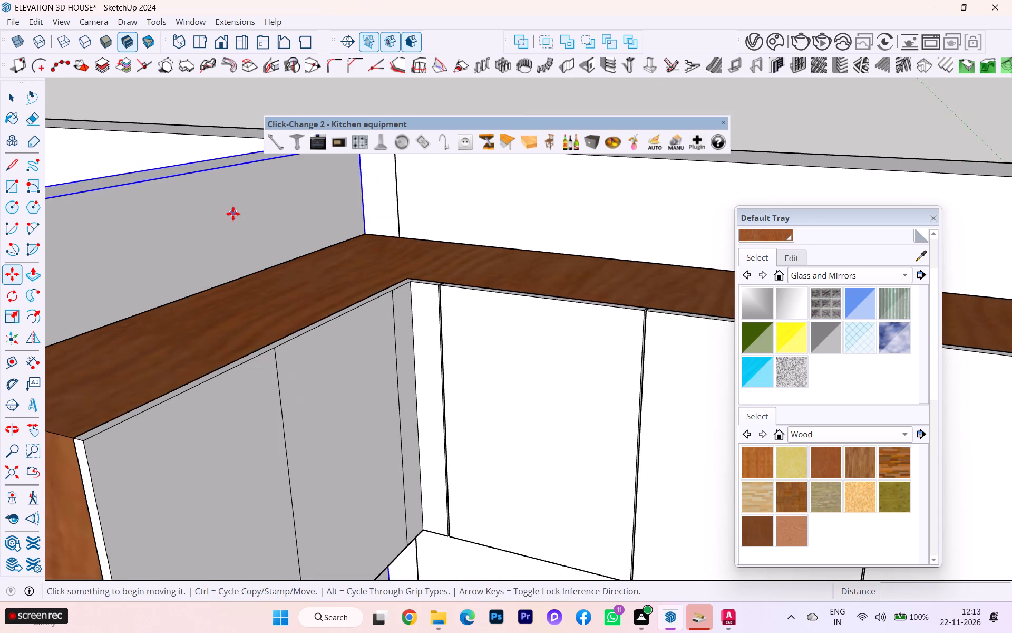
pyautogui.scroll(-1, 233, 214)
pyautogui.scroll(1, 232, 207)
pyautogui.scroll(-7, 232, 207)
pyautogui.scroll(2, 293, 239)
pyautogui.scroll(-4, 294, 241)
pyautogui.click(11, 94)
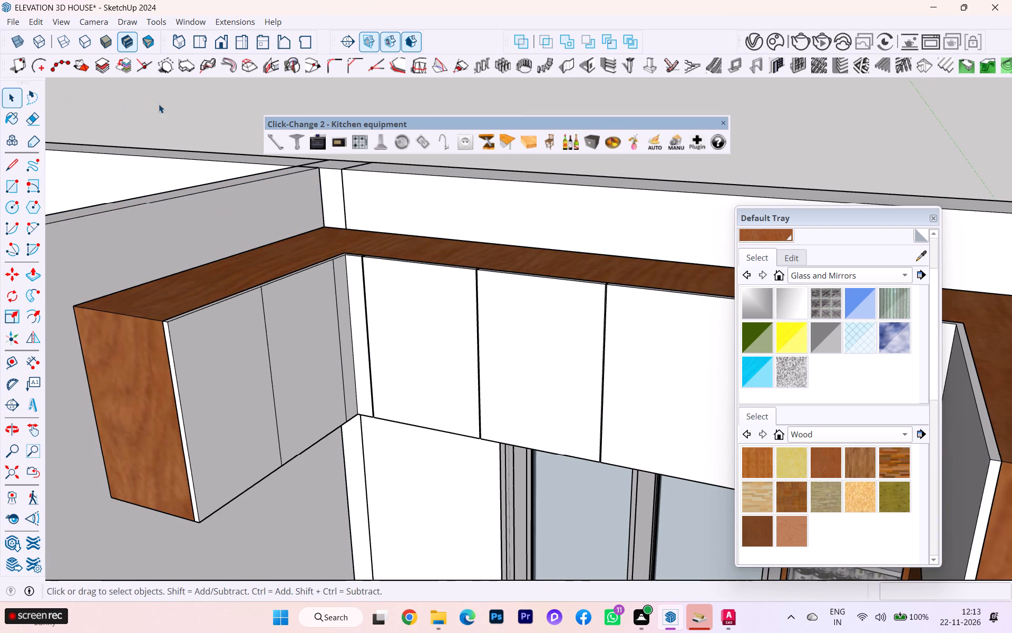
pyautogui.click(167, 104)
pyautogui.scroll(-1, 297, 227)
pyautogui.keyDown('ctrl'); pyautogui.moveTo(263, 281); pyautogui.dragTo(340, 464); pyautogui.keyUp('ctrl')
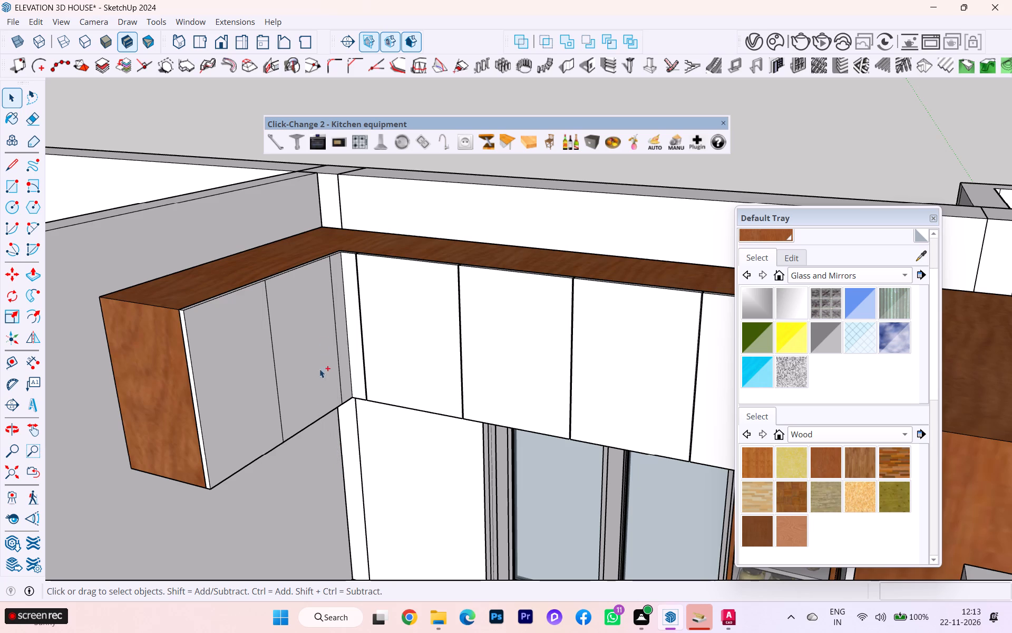
pyautogui.keyDown('ctrl'); pyautogui.moveTo(222, 253); pyautogui.dragTo(323, 460); pyautogui.keyUp('ctrl')
pyautogui.keyDown('ctrl'); pyautogui.scroll(1, 335, 215); pyautogui.keyUp('ctrl')
pyautogui.keyDown('ctrl'); pyautogui.scroll(-1, 335, 215); pyautogui.keyUp('ctrl')
pyautogui.keyDown('ctrl'); pyautogui.scroll(1, 335, 215); pyautogui.keyUp('ctrl')
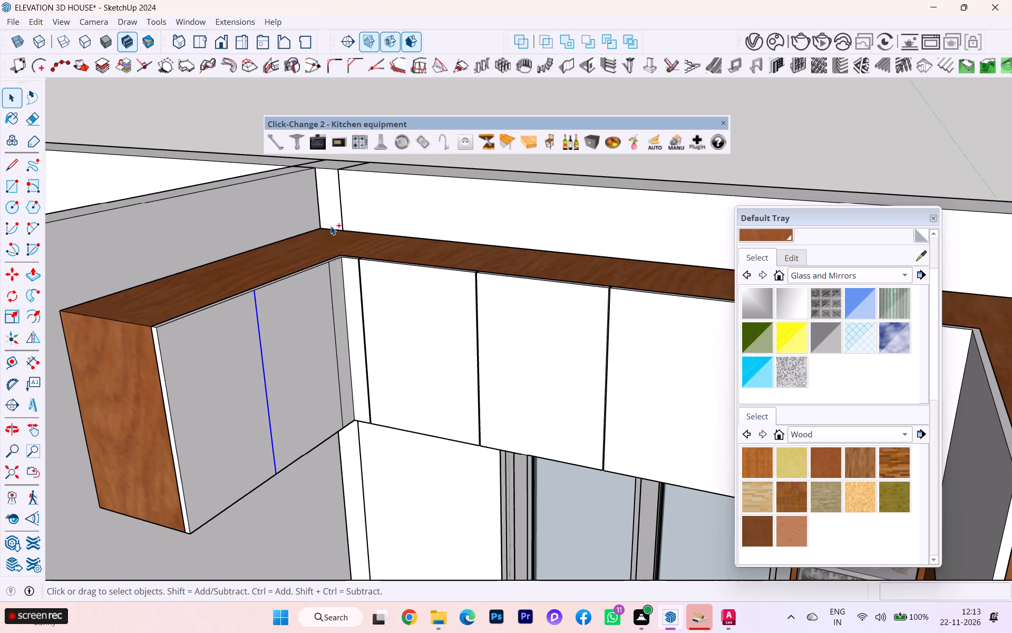
pyautogui.keyDown('ctrl'); pyautogui.moveTo(315, 231); pyautogui.dragTo(349, 439); pyautogui.keyUp('ctrl')
pyautogui.keyDown('ctrl'); pyautogui.moveTo(349, 439); pyautogui.dragTo(346, 441); pyautogui.keyUp('ctrl')
pyautogui.keyDown('ctrl'); pyautogui.scroll(1, 379, 277); pyautogui.keyUp('ctrl')
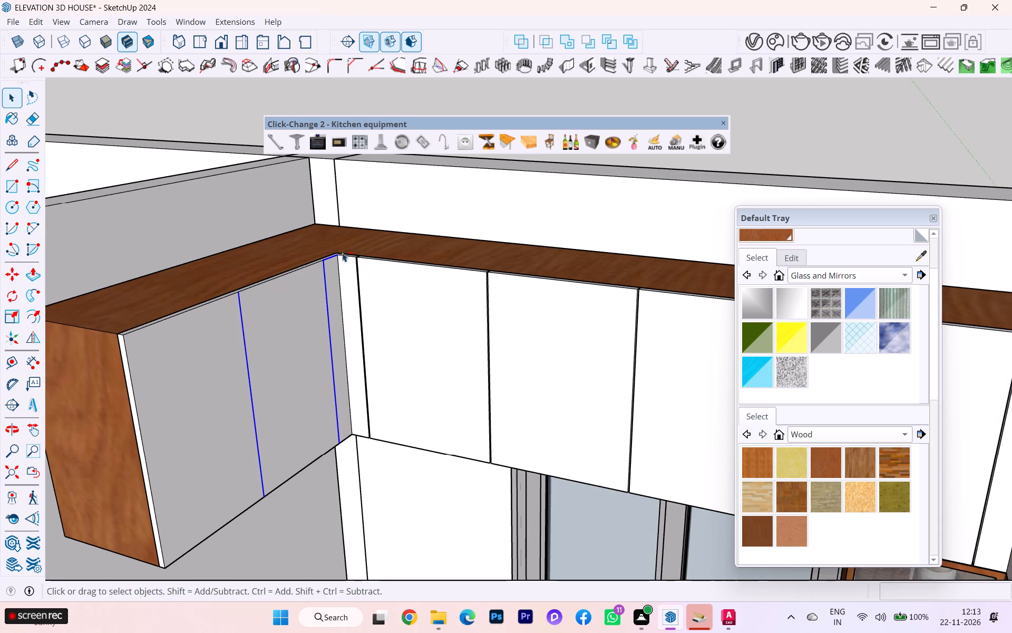
pyautogui.keyDown('ctrl'); pyautogui.keyDown('shift'); pyautogui.click(328, 261); pyautogui.keyUp('shift'); pyautogui.keyUp('ctrl')
pyautogui.keyDown('ctrl'); pyautogui.keyDown('shift'); pyautogui.scroll(6, 329, 257); pyautogui.keyUp('shift'); pyautogui.keyUp('ctrl')
pyautogui.scroll(-1, 325, 296)
pyautogui.scroll(2, 325, 296)
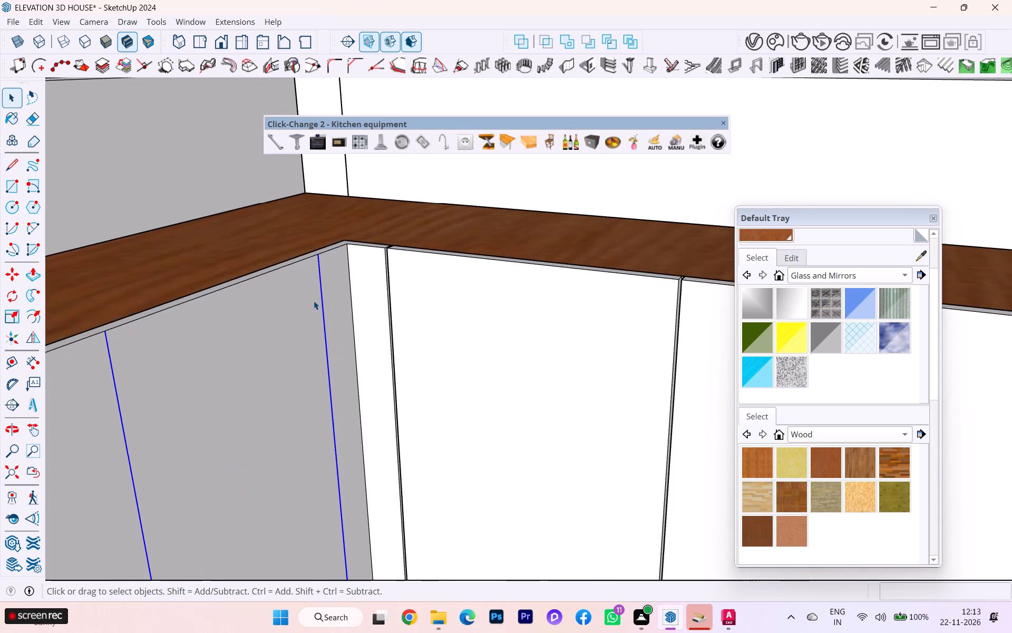
pyautogui.press('m')
pyautogui.scroll(3, 307, 299)
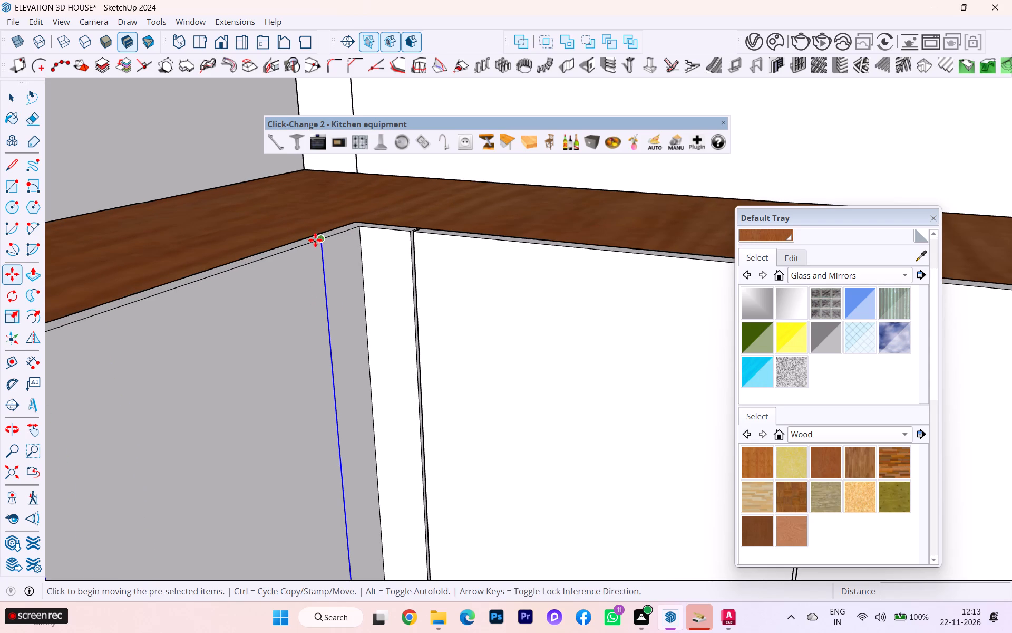
pyautogui.click(317, 239)
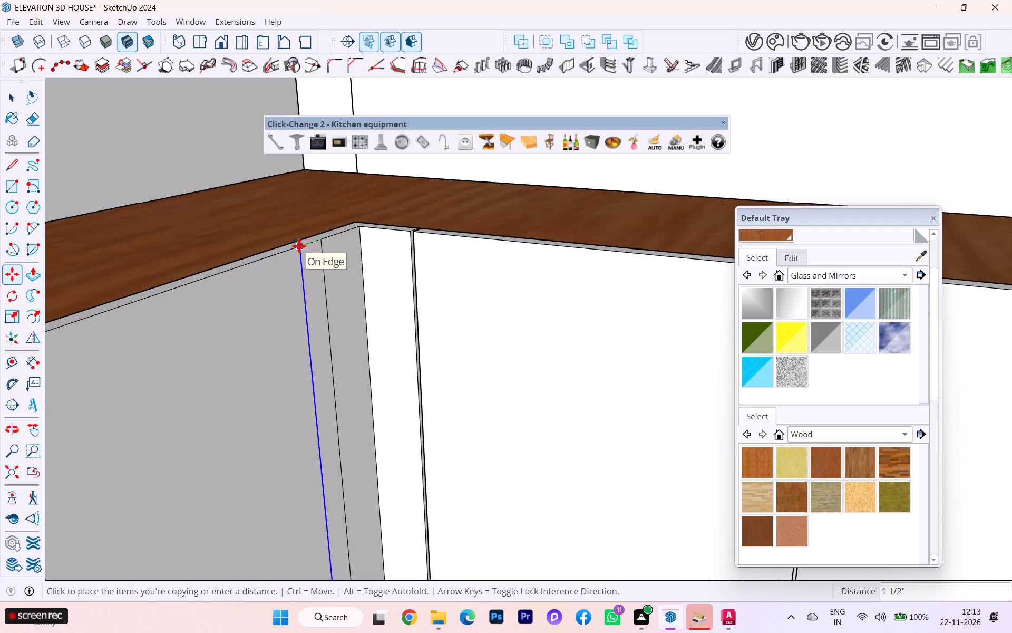
pyautogui.press('4')
pyautogui.write('MM')
pyautogui.press('BackSpace')
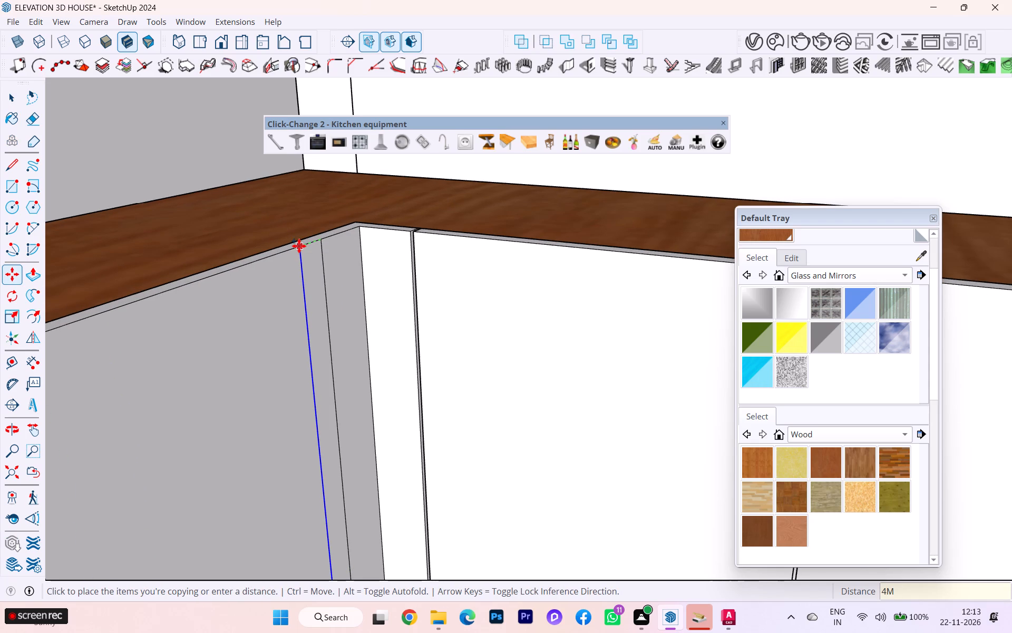
pyautogui.press('BackSpace')
pyautogui.press('BackSpace')
pyautogui.press('2')
pyautogui.write('MM')
pyautogui.press('Return')
pyautogui.scroll(2, 335, 234)
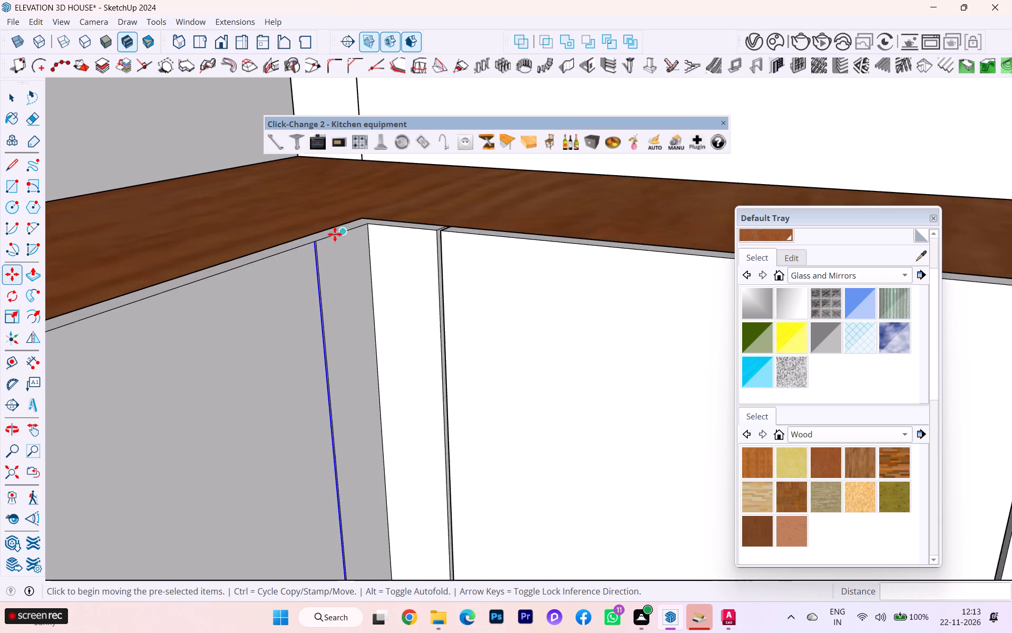
# Copy the side panel's two offset lines, at the middle division and near the corner, together 4 mm towards the corner.
pyautogui.scroll(6, 335, 234)
pyautogui.scroll(-1, 326, 241)
pyautogui.scroll(4, 326, 241)
pyautogui.scroll(-3, 295, 237)
pyautogui.scroll(5, 295, 237)
pyautogui.scroll(-1, 300, 244)
pyautogui.scroll(3, 313, 257)
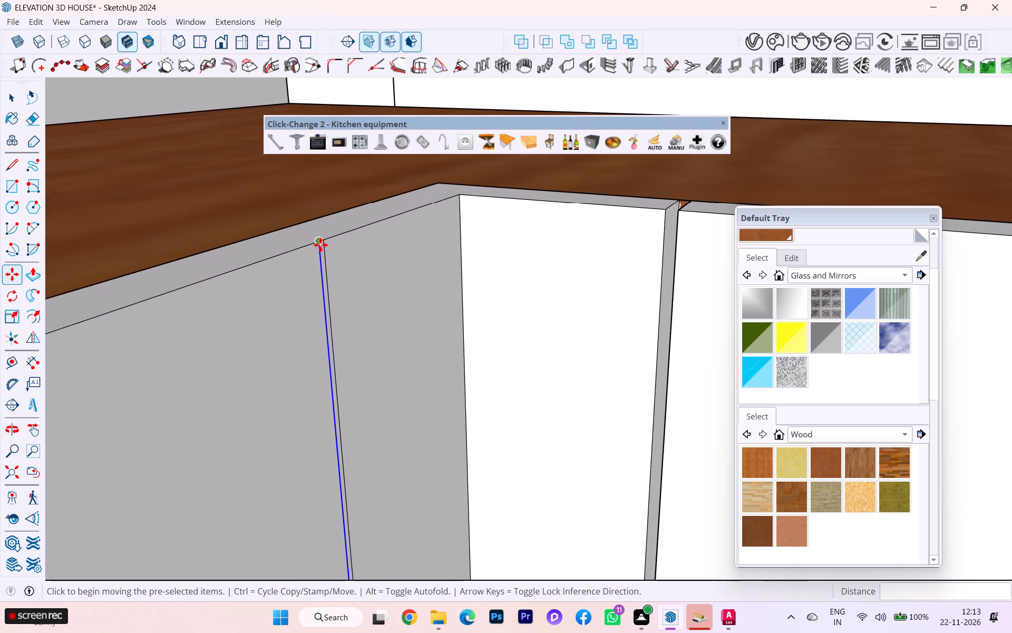
pyautogui.click(320, 243)
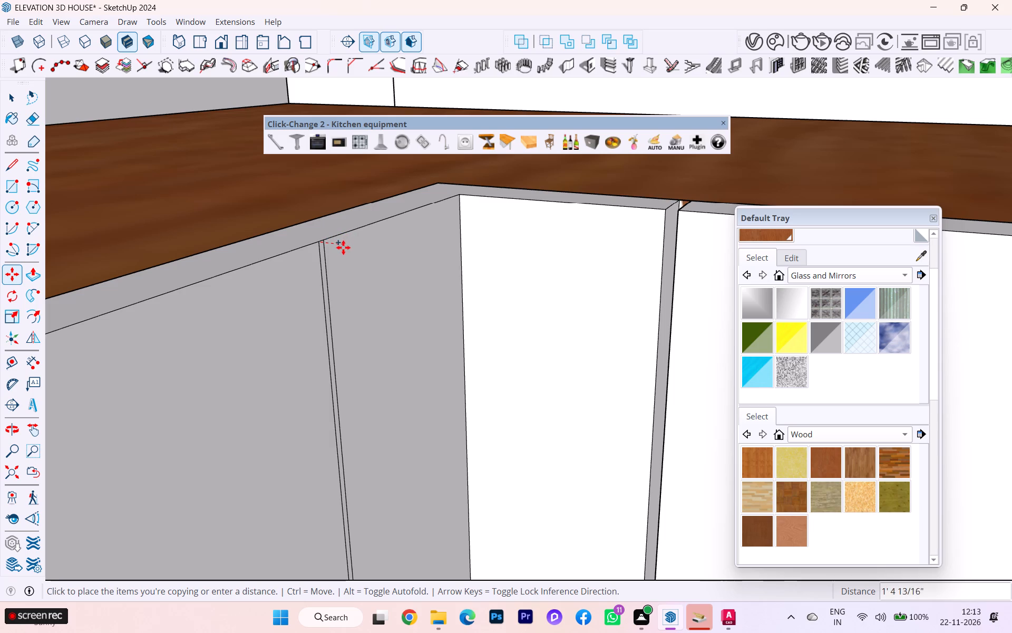
pyautogui.press('Escape')
pyautogui.scroll(1, 316, 244)
pyautogui.click(316, 244)
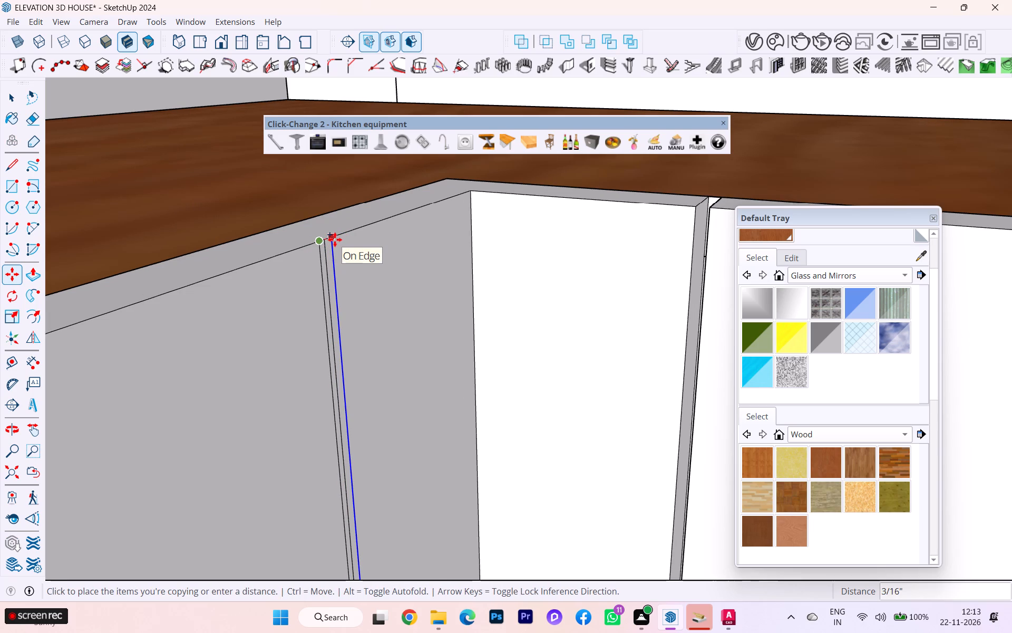
pyautogui.write('4MM')
pyautogui.press('Return')
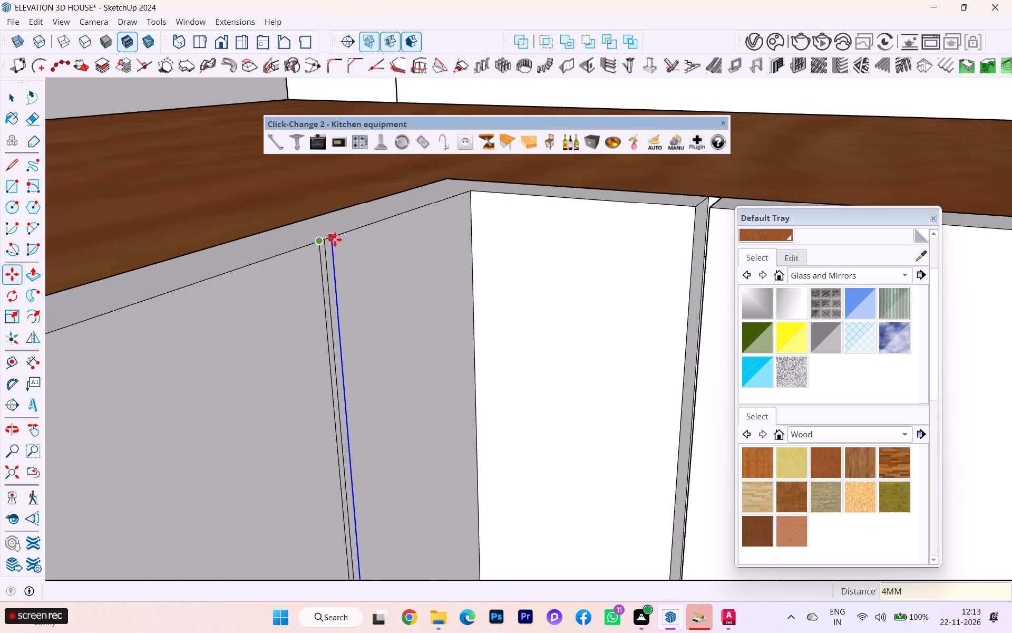
# Erase the centre line near the side panel's corner and push the narrow strip back 3/4" to cut the gap.
pyautogui.scroll(3, 334, 239)
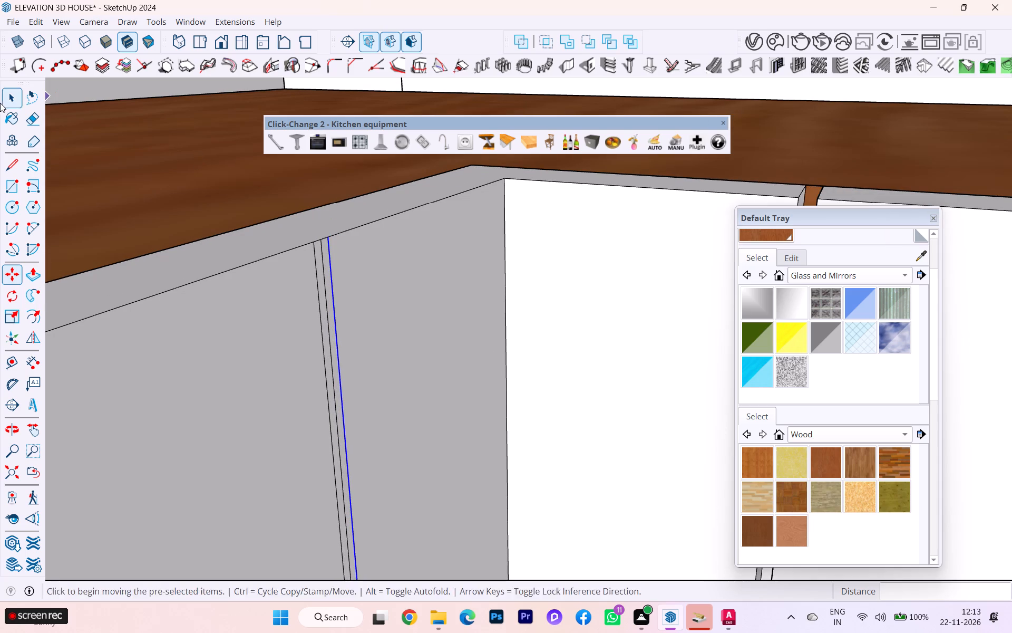
pyautogui.click(9, 97)
pyautogui.press('e')
pyautogui.scroll(3, 350, 307)
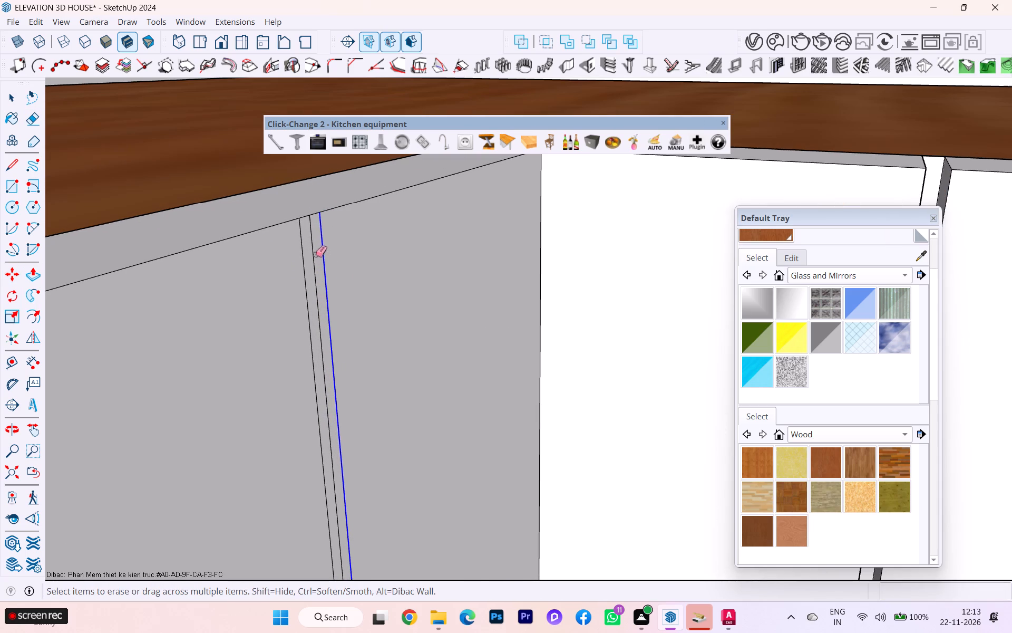
pyautogui.click(312, 225)
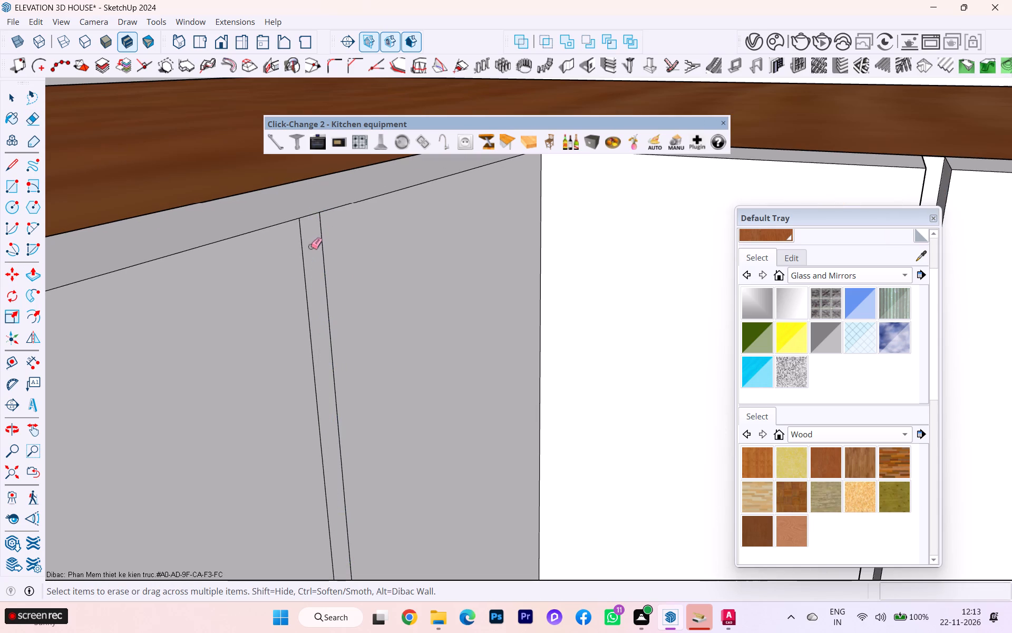
pyautogui.press('p')
pyautogui.click(310, 245)
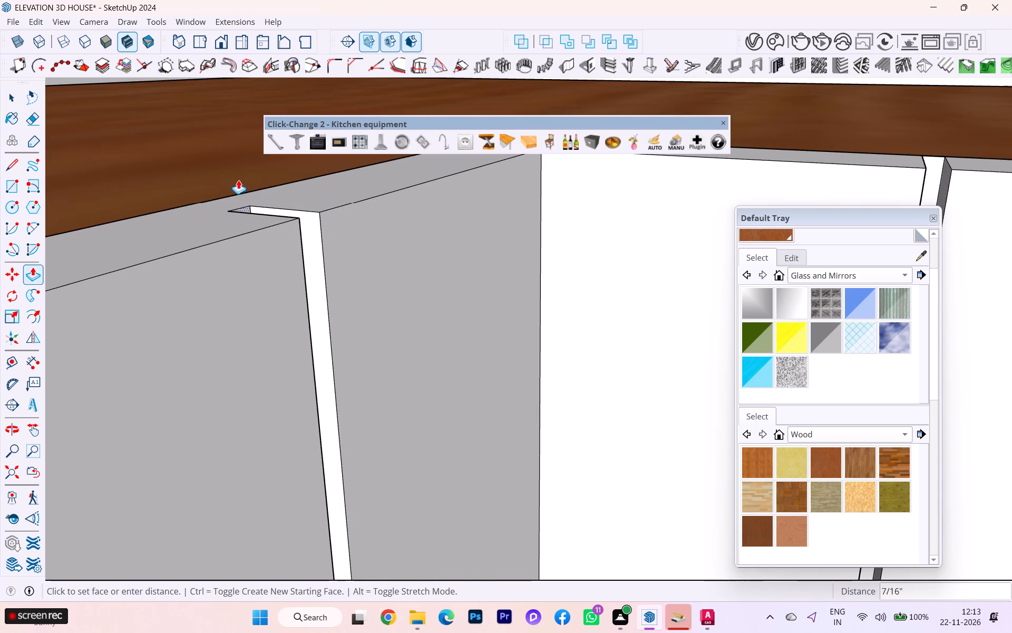
pyautogui.click(125, 207)
# Erase the centre line at the side panel's middle division and push the strip back 3/4" to separate the two doors.
pyautogui.scroll(-1, 402, 234)
pyautogui.scroll(1, 403, 235)
pyautogui.scroll(-7, 423, 243)
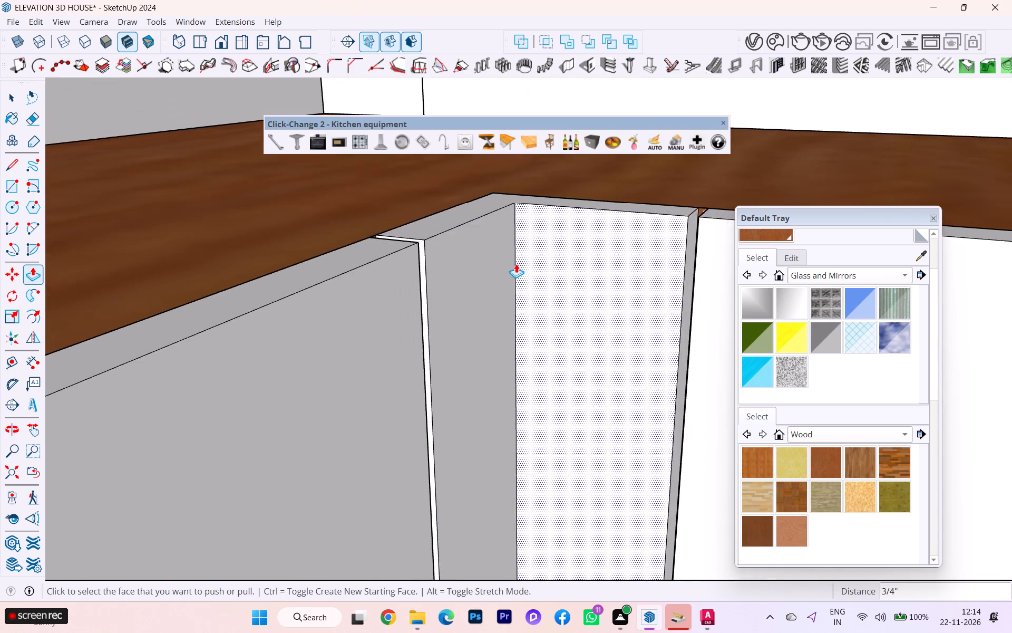
pyautogui.scroll(-2, 516, 264)
pyautogui.scroll(1, 534, 264)
pyautogui.scroll(-5, 534, 265)
pyautogui.scroll(-1, 578, 286)
pyautogui.moveTo(569, 291); pyautogui.dragTo(459, 301, button='middle')
pyautogui.scroll(-4, 655, 273)
pyautogui.scroll(1, 655, 273)
pyautogui.scroll(-1, 655, 273)
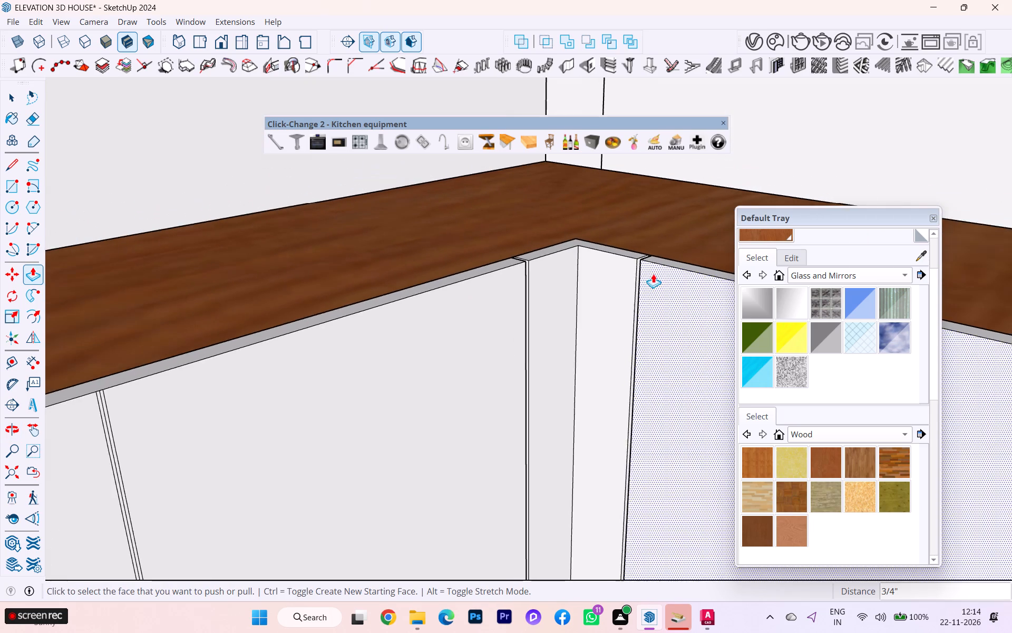
pyautogui.scroll(-4, 650, 275)
pyautogui.scroll(14, 372, 386)
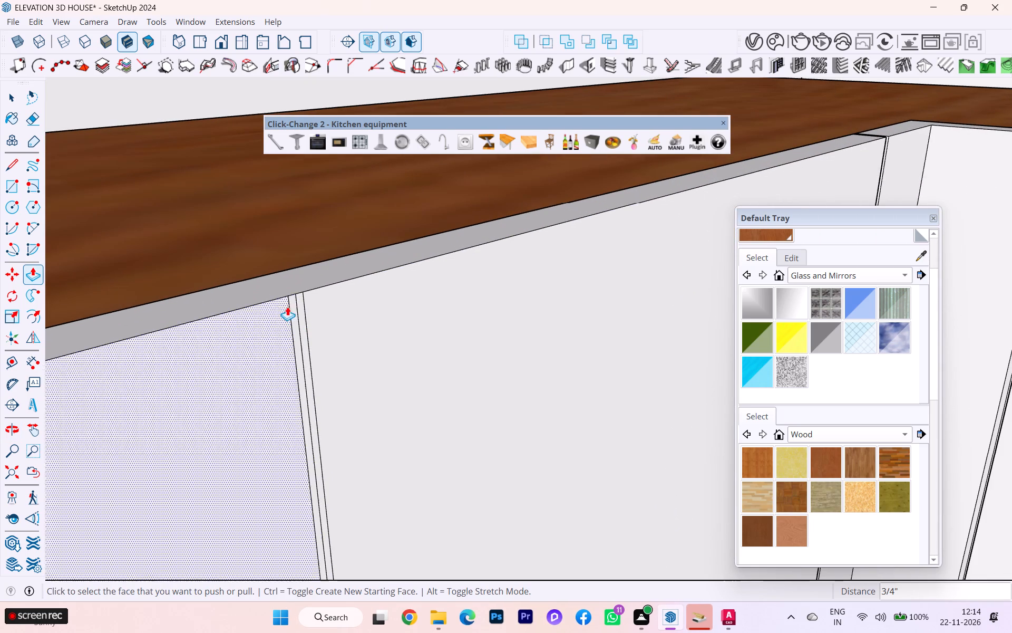
pyautogui.press('e')
pyautogui.click(296, 298)
pyautogui.press('p')
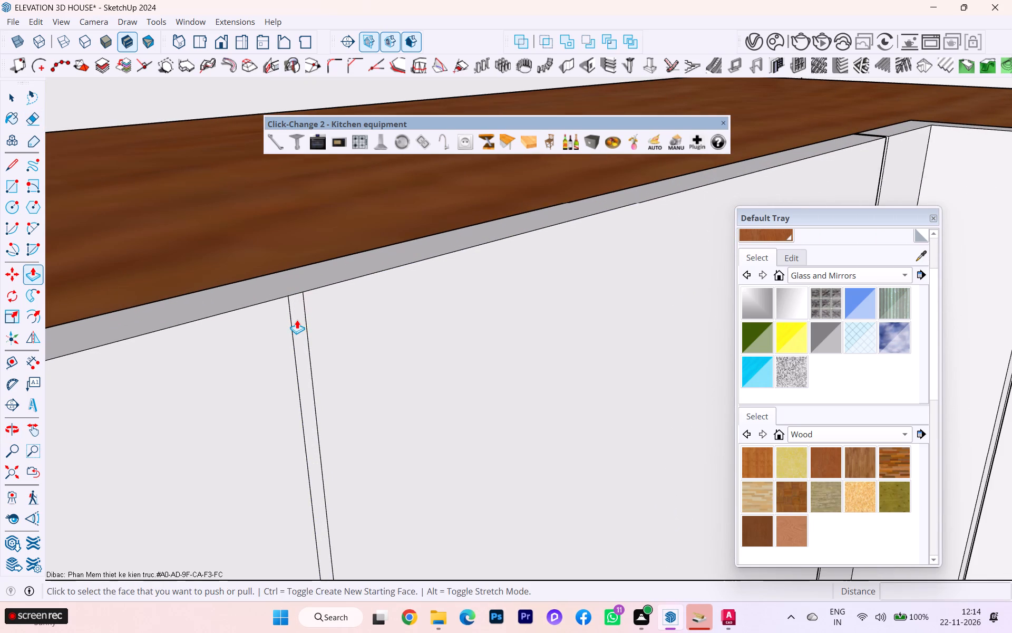
pyautogui.click(303, 316)
pyautogui.click(236, 252)
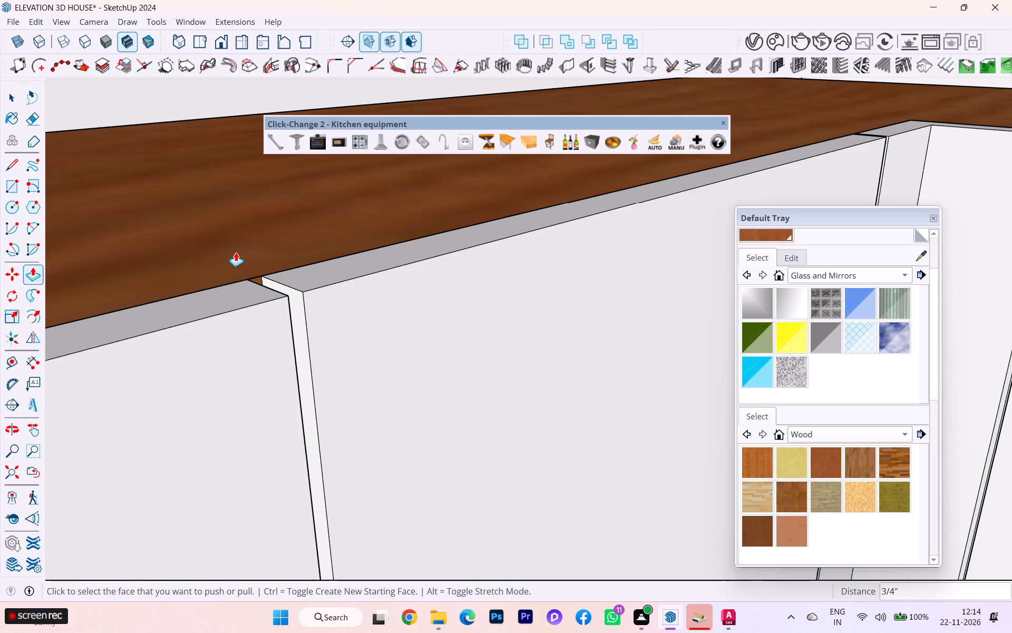
# Examine the side panel's divided doors and the whole U-shaped upper cabinet run within the kitchen from several angles.
pyautogui.scroll(-5, 441, 263)
pyautogui.scroll(1, 460, 271)
pyautogui.scroll(-5, 464, 272)
pyautogui.scroll(3, 552, 287)
pyautogui.scroll(-2, 553, 287)
pyautogui.scroll(-4, 505, 282)
pyautogui.scroll(1, 504, 283)
pyautogui.scroll(-5, 504, 283)
pyautogui.scroll(1, 504, 283)
pyautogui.scroll(-7, 504, 283)
pyautogui.scroll(3, 513, 283)
pyautogui.scroll(-2, 514, 283)
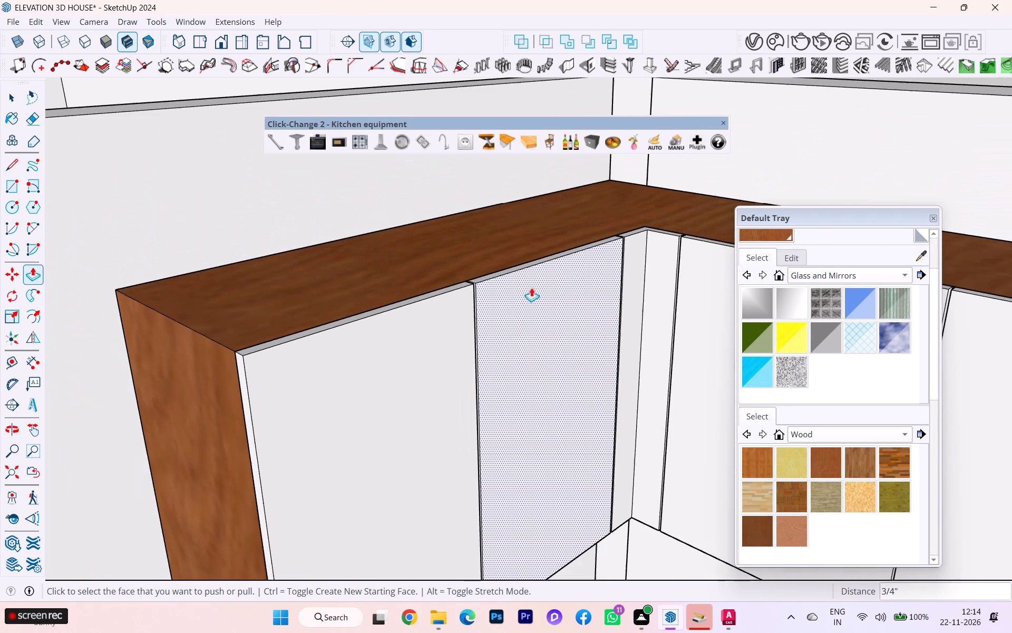
pyautogui.scroll(4, 236, 364)
pyautogui.scroll(-4, 245, 361)
pyautogui.moveTo(291, 352); pyautogui.dragTo(396, 354, button='middle')
pyautogui.scroll(-4, 337, 328)
pyautogui.scroll(1, 335, 328)
pyautogui.scroll(-5, 334, 329)
pyautogui.scroll(1, 325, 328)
pyautogui.scroll(-2, 333, 330)
pyautogui.moveTo(454, 346); pyautogui.dragTo(329, 301, button='middle')
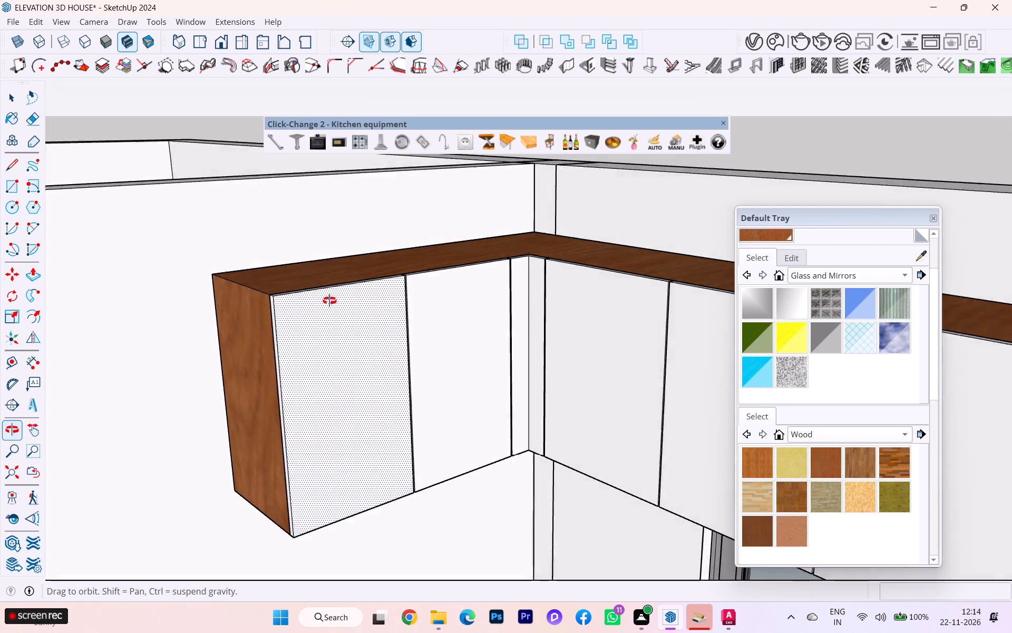
pyautogui.moveTo(329, 301); pyautogui.dragTo(395, 244, button='middle')
pyautogui.scroll(-7, 386, 291)
pyautogui.moveTo(385, 329); pyautogui.dragTo(504, 419, button='middle')
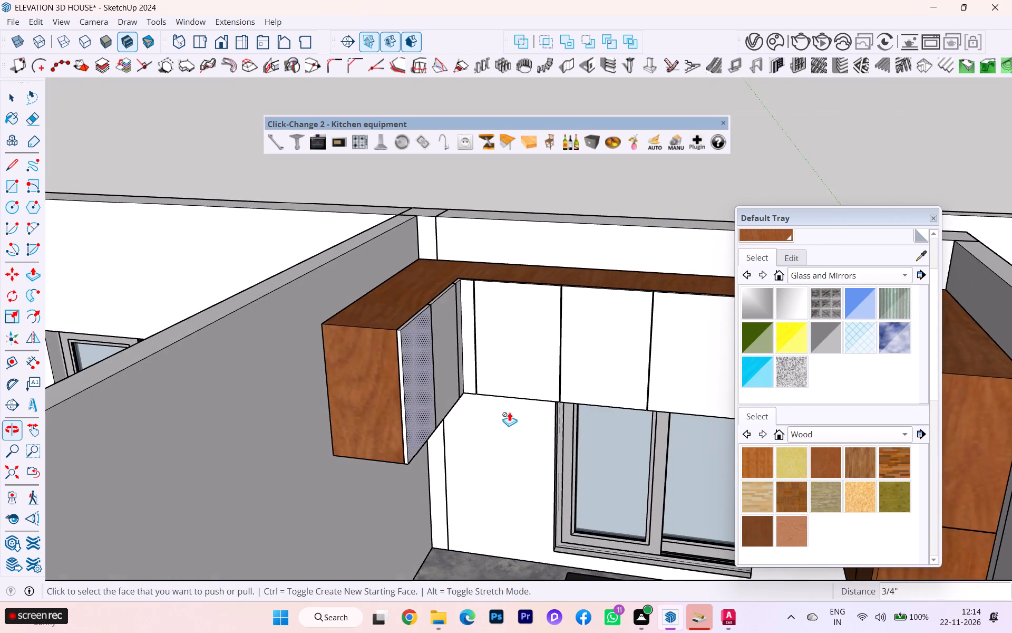
pyautogui.scroll(-4, 415, 366)
pyautogui.moveTo(414, 368); pyautogui.dragTo(530, 396, button='middle')
pyautogui.scroll(1, 497, 374)
pyautogui.scroll(-4, 417, 343)
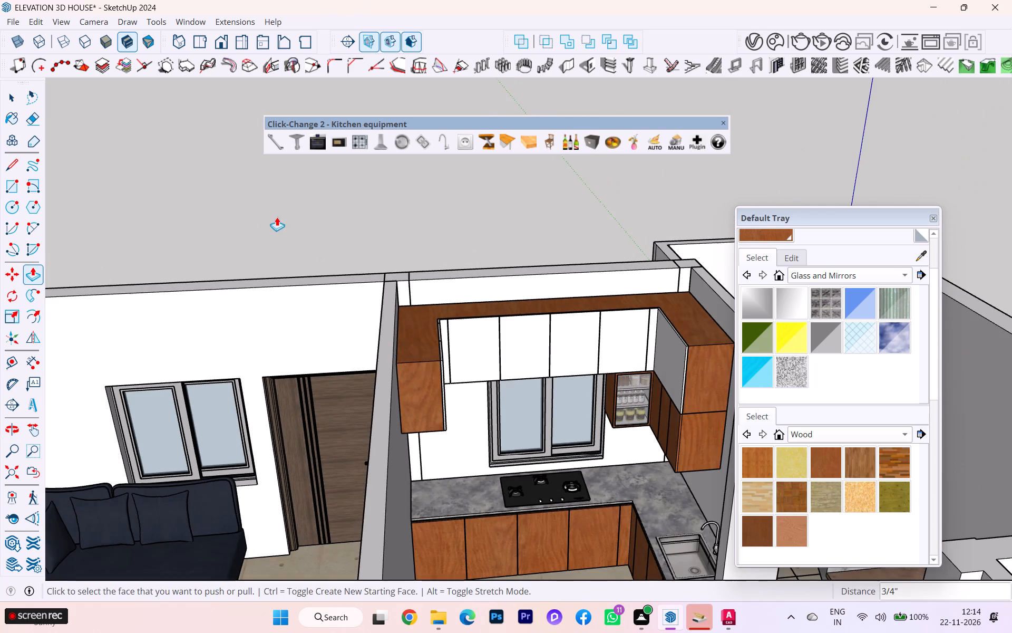
pyautogui.scroll(-5, 288, 224)
pyautogui.moveTo(476, 295); pyautogui.dragTo(533, 293, button='middle')
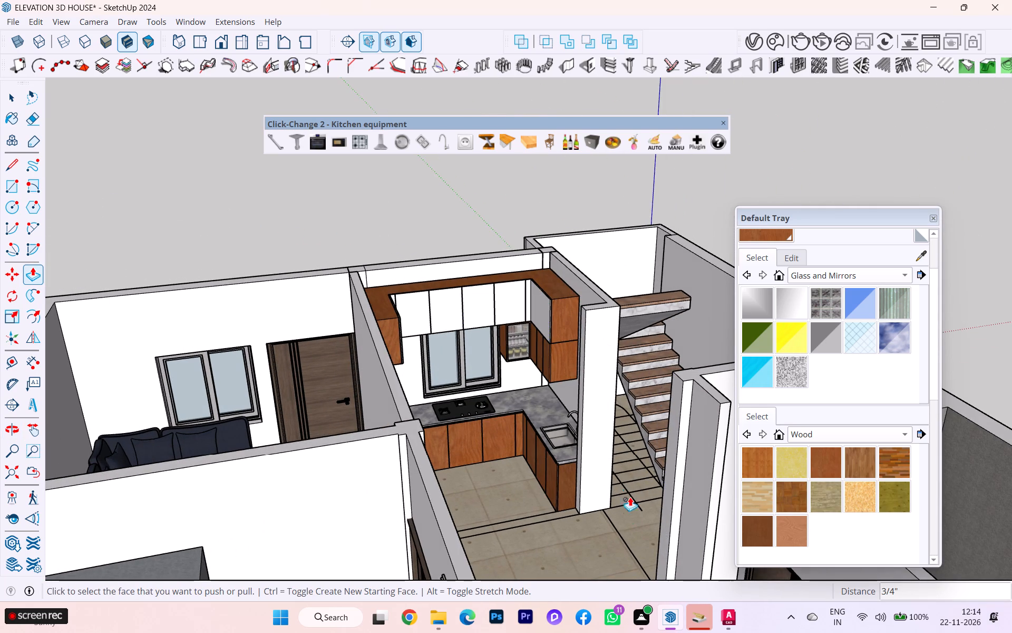
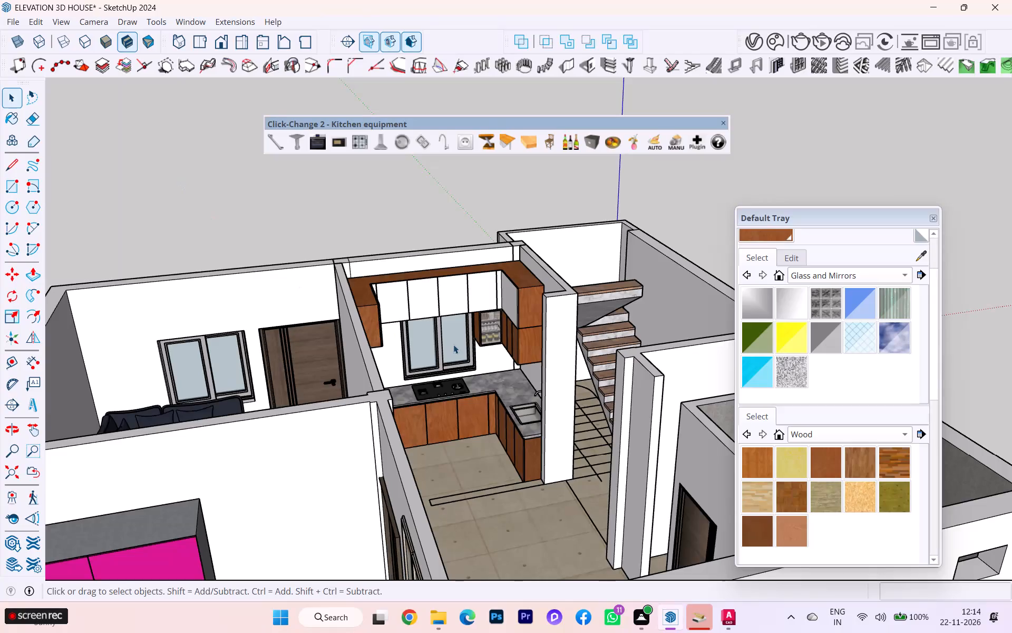
# Examine the kitchen's upper cabinet run, window and counter from the front.
pyautogui.scroll(3, 454, 344)
pyautogui.scroll(-1, 457, 343)
pyautogui.scroll(1, 457, 343)
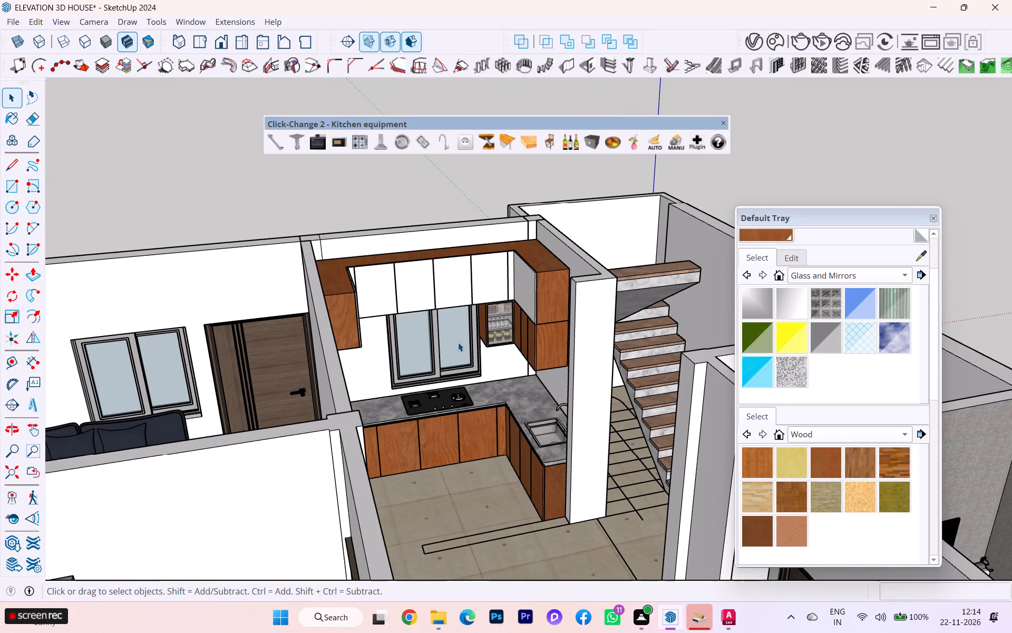
pyautogui.scroll(-2, 453, 328)
pyautogui.scroll(1, 453, 328)
pyautogui.scroll(-1, 459, 327)
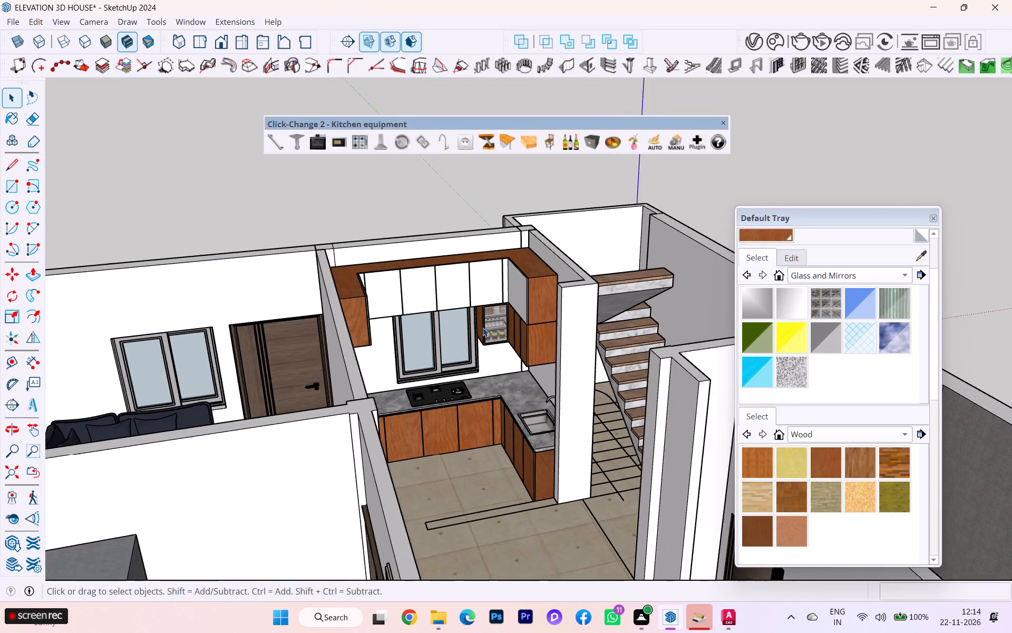
pyautogui.scroll(1, 501, 324)
pyautogui.scroll(-1, 505, 323)
pyautogui.scroll(4, 511, 319)
pyautogui.scroll(-2, 523, 312)
pyautogui.scroll(3, 523, 312)
pyautogui.moveTo(513, 303); pyautogui.dragTo(483, 216, button='middle')
pyautogui.scroll(4, 408, 317)
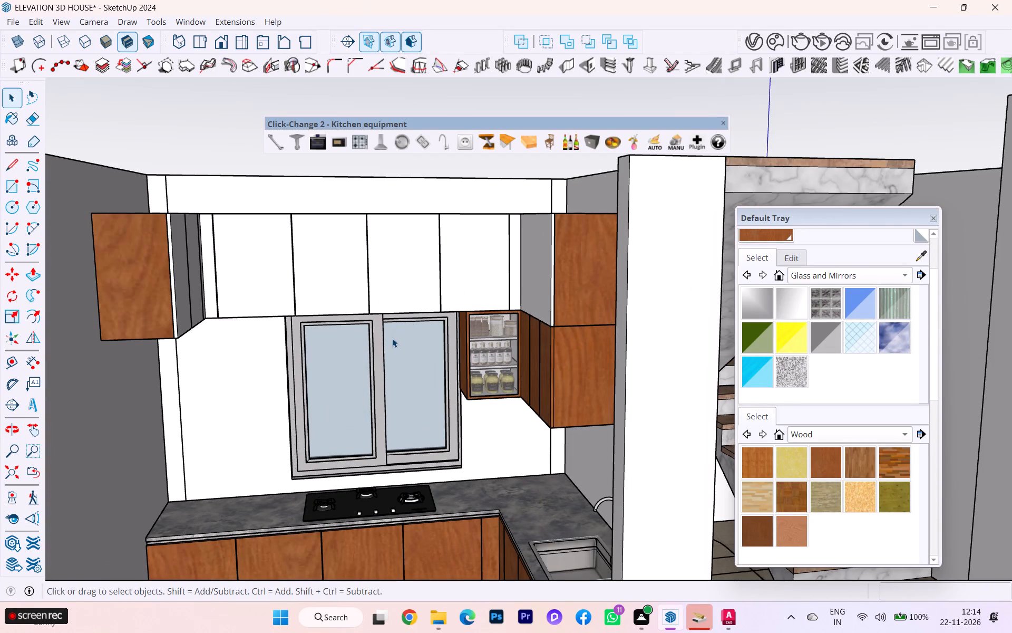
pyautogui.scroll(-4, 387, 320)
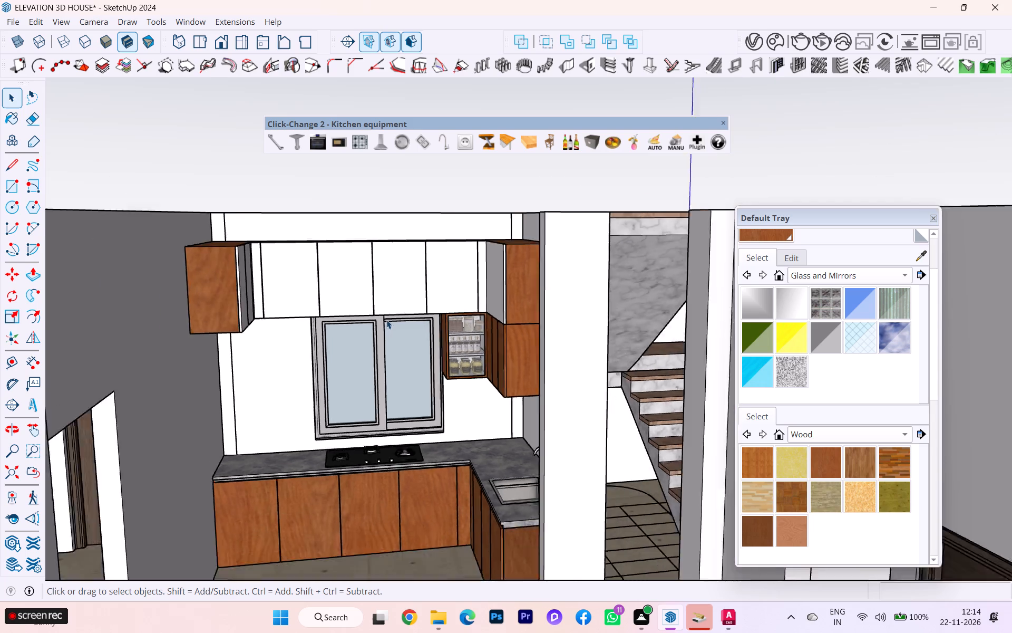
# Examine the whole floor from above and from the front, including the living room, bedroom, bathroom, stairs and kitchen.
pyautogui.scroll(-7, 361, 272)
pyautogui.moveTo(361, 279); pyautogui.dragTo(346, 492, button='middle')
pyautogui.scroll(-3, 513, 417)
pyautogui.scroll(2, 535, 419)
pyautogui.scroll(-2, 538, 420)
pyautogui.scroll(1, 549, 418)
pyautogui.scroll(-3, 549, 418)
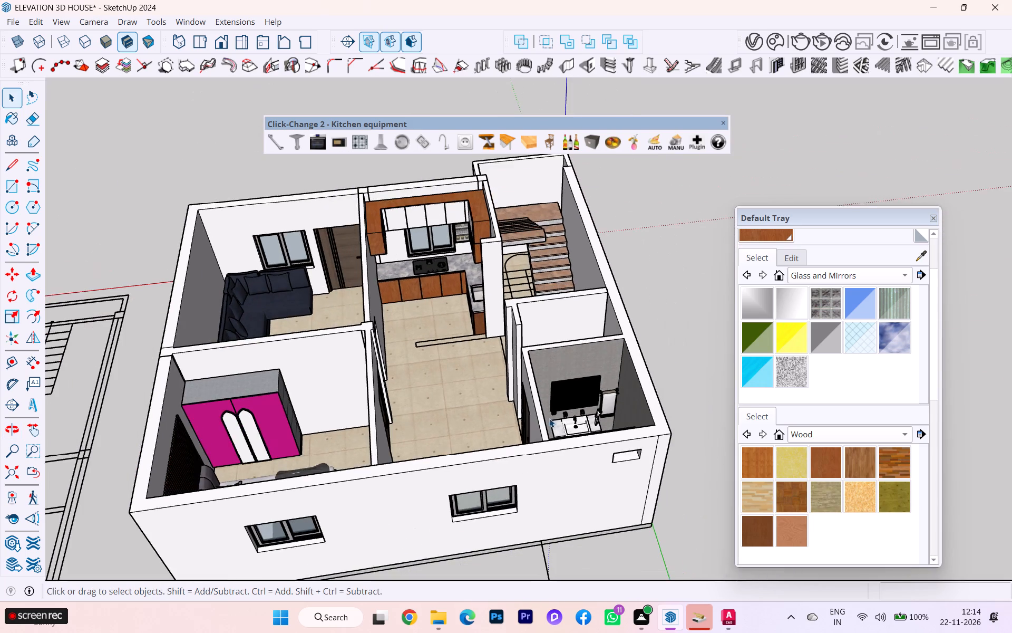
pyautogui.moveTo(550, 426); pyautogui.dragTo(543, 523, button='middle')
pyautogui.scroll(2, 462, 287)
pyautogui.scroll(-2, 466, 280)
pyautogui.scroll(3, 468, 279)
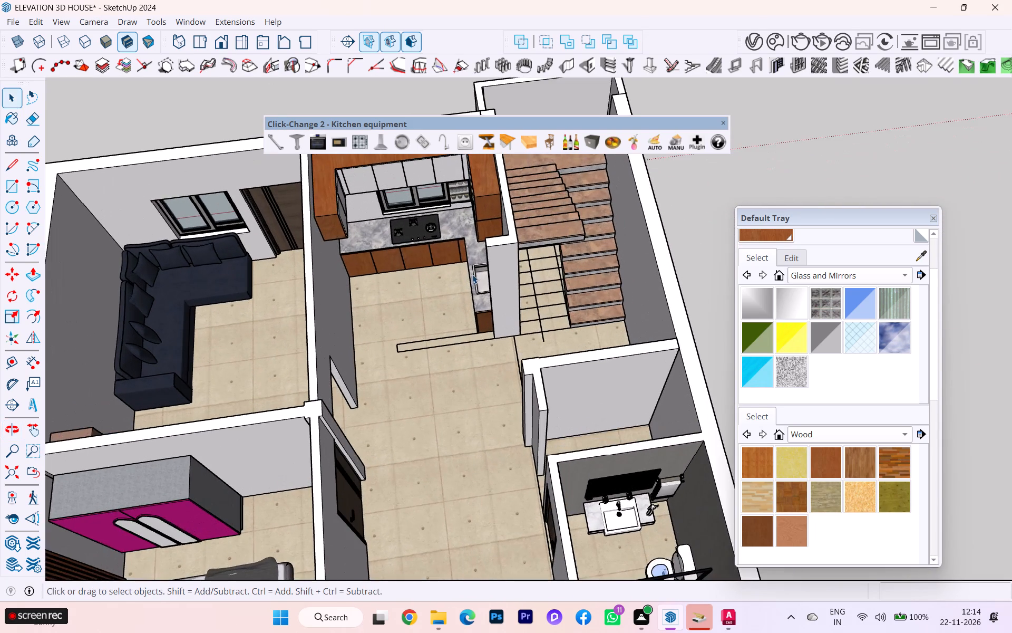
pyautogui.scroll(-1, 472, 274)
pyautogui.moveTo(429, 271); pyautogui.dragTo(305, 329, button='middle')
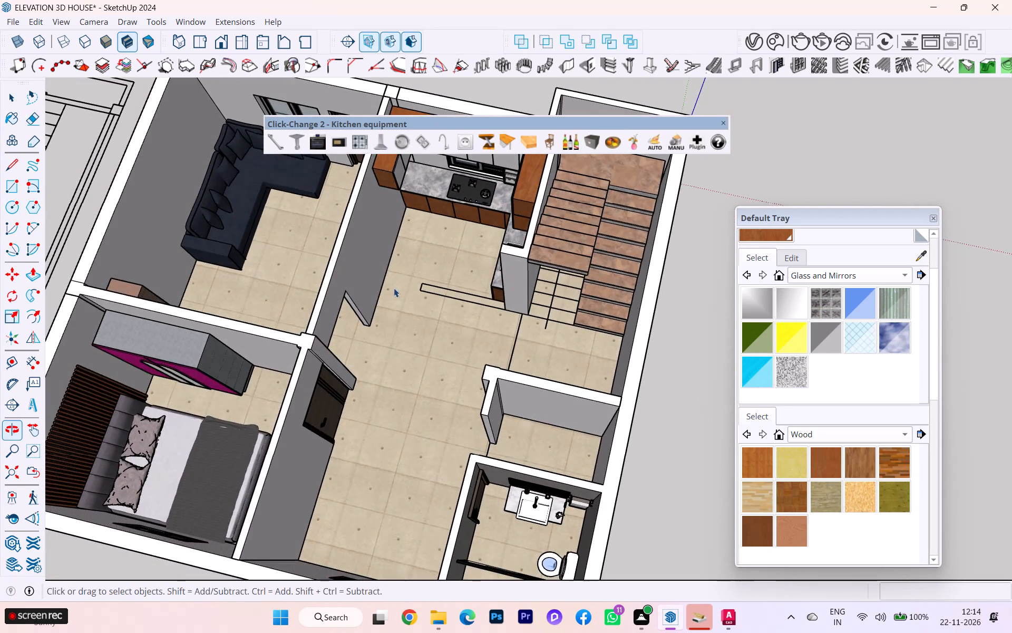
pyautogui.scroll(-4, 397, 286)
pyautogui.moveTo(501, 321); pyautogui.dragTo(593, 327, button='middle')
pyautogui.scroll(2, 455, 298)
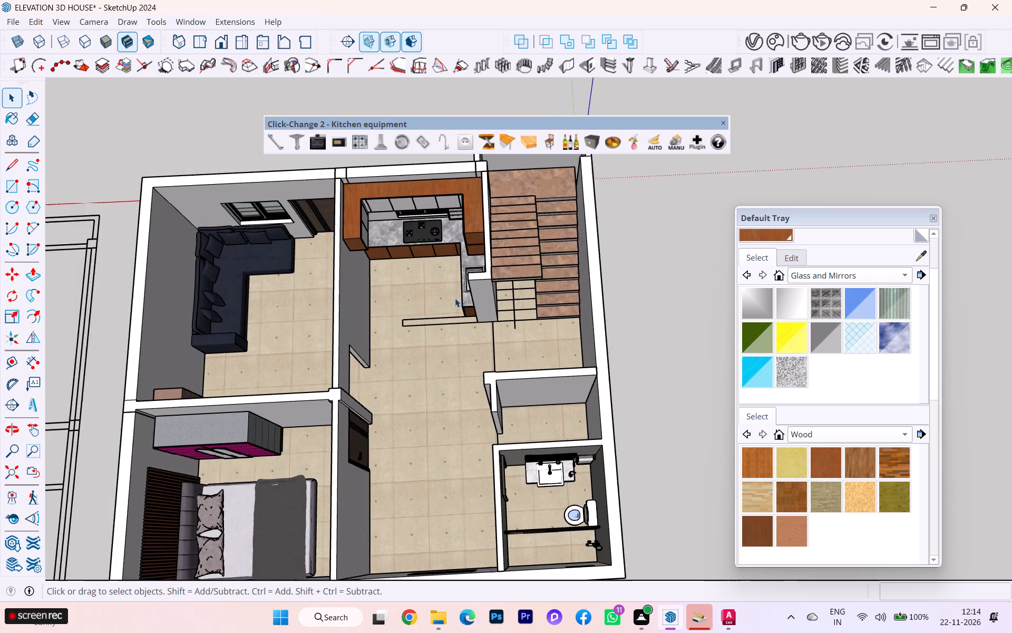
pyautogui.scroll(-2, 455, 298)
pyautogui.scroll(1, 455, 298)
pyautogui.scroll(-2, 455, 298)
pyautogui.scroll(7, 455, 298)
pyautogui.scroll(-1, 446, 236)
pyautogui.scroll(3, 446, 236)
pyautogui.scroll(-2, 443, 224)
pyautogui.scroll(4, 443, 224)
pyautogui.scroll(-2, 505, 242)
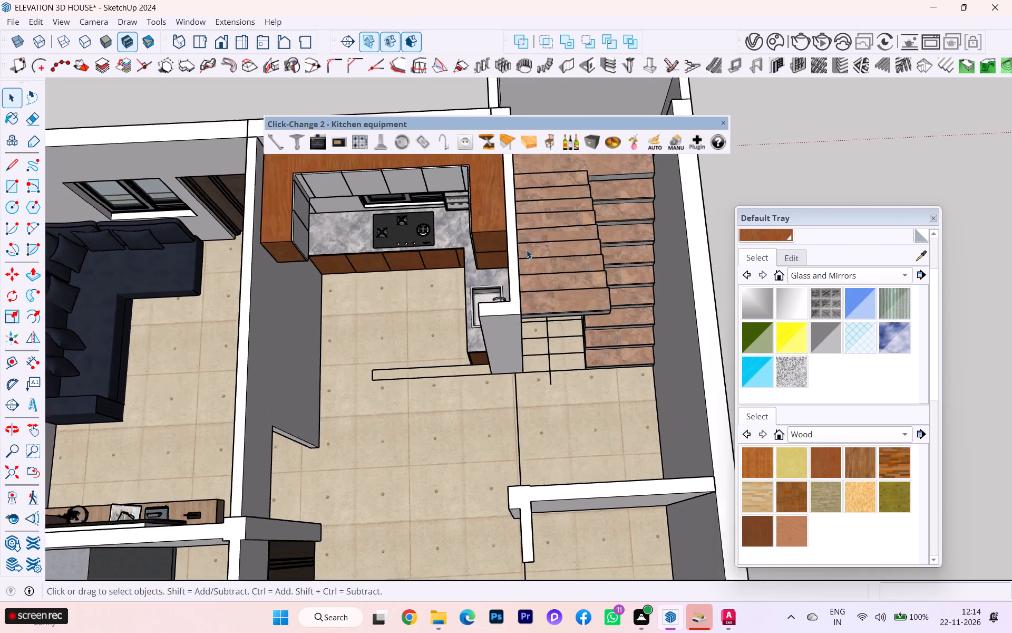
pyautogui.scroll(-2, 527, 250)
pyautogui.scroll(1, 592, 264)
pyautogui.scroll(-2, 493, 266)
pyautogui.scroll(-2, 114, 358)
pyautogui.scroll(2, 126, 255)
pyautogui.scroll(-3, 132, 253)
pyautogui.scroll(-3, 748, 315)
pyautogui.scroll(-2, 640, 289)
pyautogui.scroll(1, 647, 293)
pyautogui.scroll(-2, 649, 294)
pyautogui.scroll(1, 654, 296)
pyautogui.scroll(5, 318, 459)
pyautogui.moveTo(283, 453); pyautogui.dragTo(237, 377, button='middle')
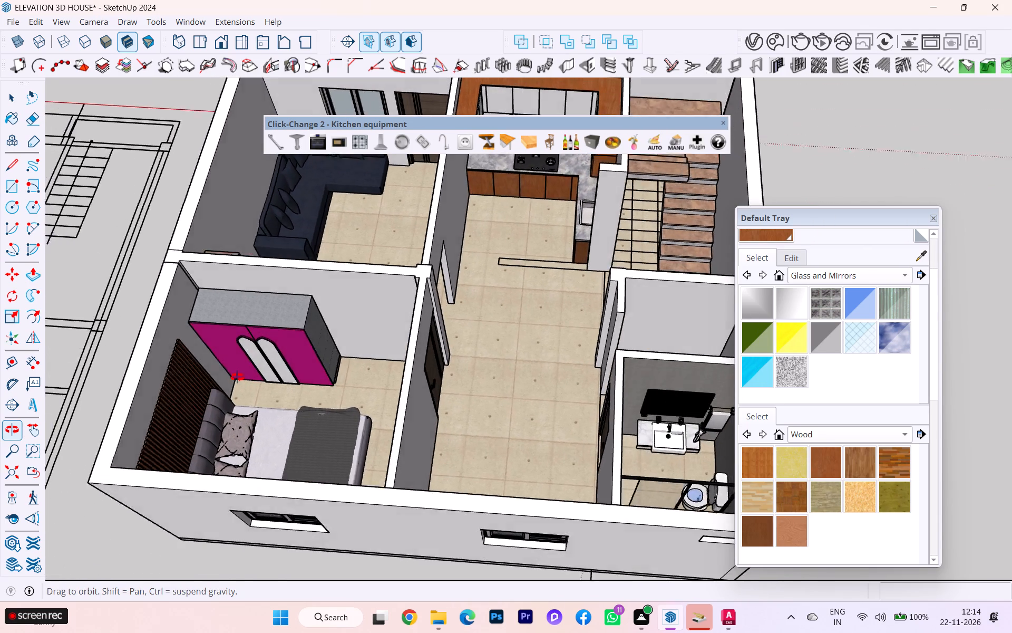
pyautogui.moveTo(237, 377); pyautogui.dragTo(176, 411, button='middle')
pyautogui.scroll(-3, 424, 399)
pyautogui.scroll(2, 446, 398)
pyautogui.scroll(-2, 440, 381)
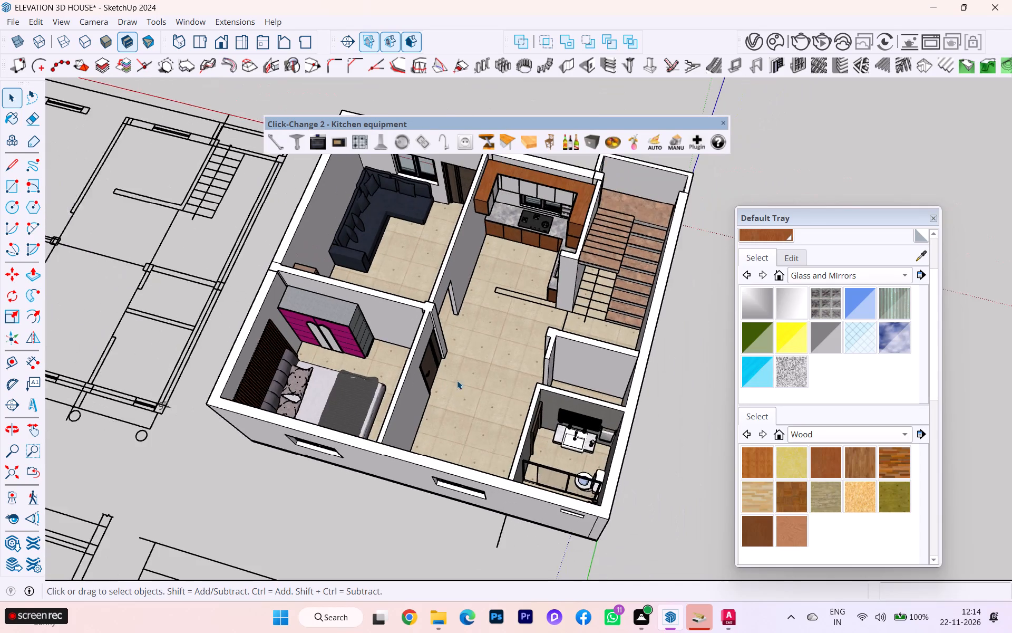
pyautogui.scroll(-1, 457, 380)
pyautogui.moveTo(502, 373); pyautogui.dragTo(567, 261, button='middle')
pyautogui.scroll(-1, 518, 356)
pyautogui.scroll(5, 529, 285)
pyautogui.moveTo(526, 290); pyautogui.dragTo(561, 223, button='middle')
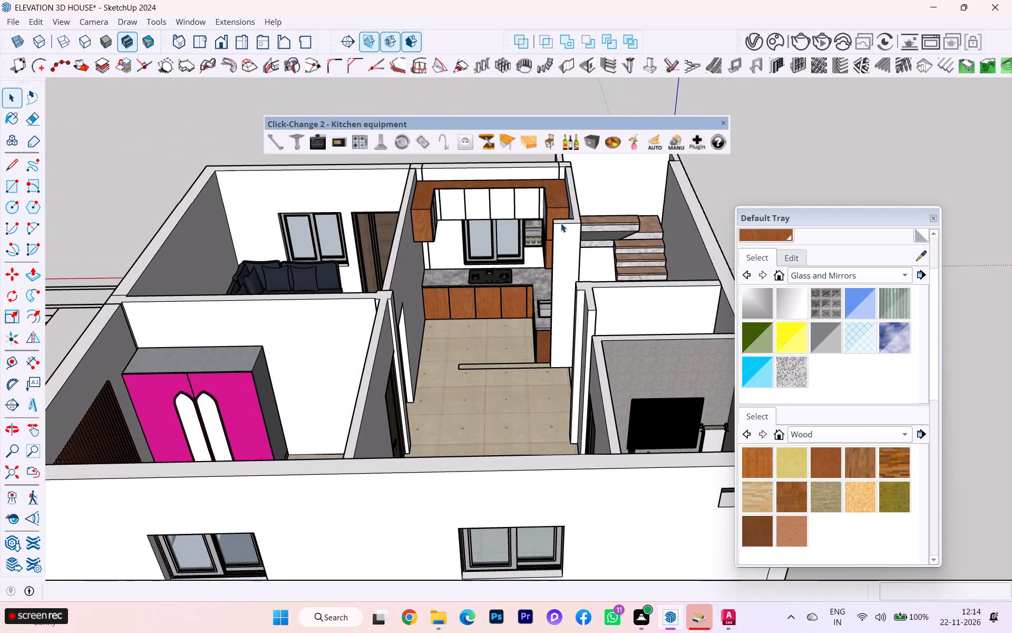
pyautogui.scroll(-4, 561, 223)
pyautogui.moveTo(570, 263); pyautogui.dragTo(571, 305, button='middle')
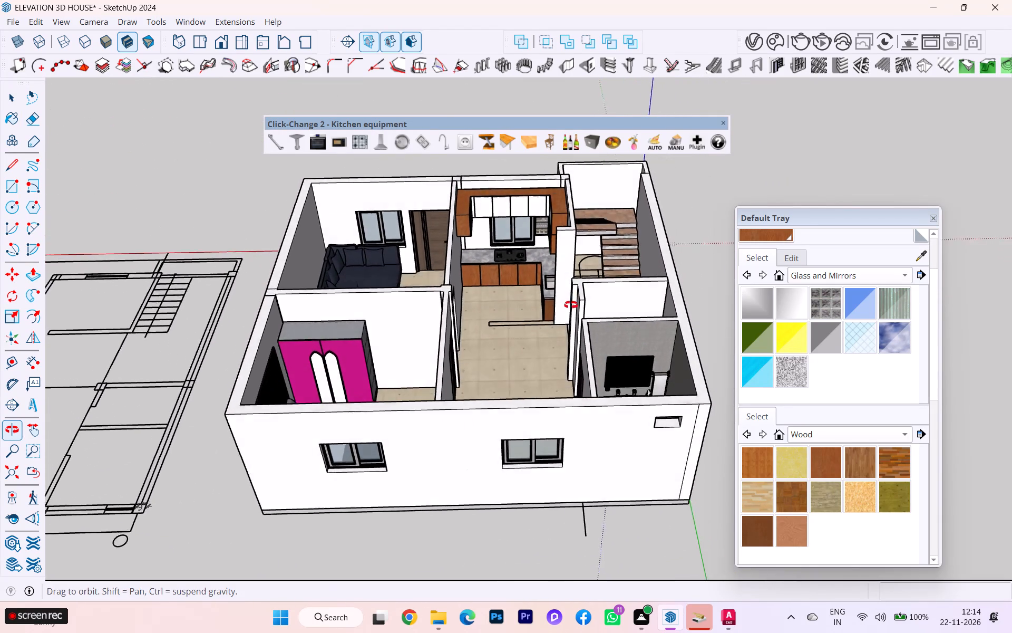
pyautogui.moveTo(571, 305); pyautogui.dragTo(571, 306, button='middle')
# Examine the kitchen's upper cabinets, sink side and counter up close from several angles.
pyautogui.scroll(5, 571, 306)
pyautogui.scroll(3, 575, 199)
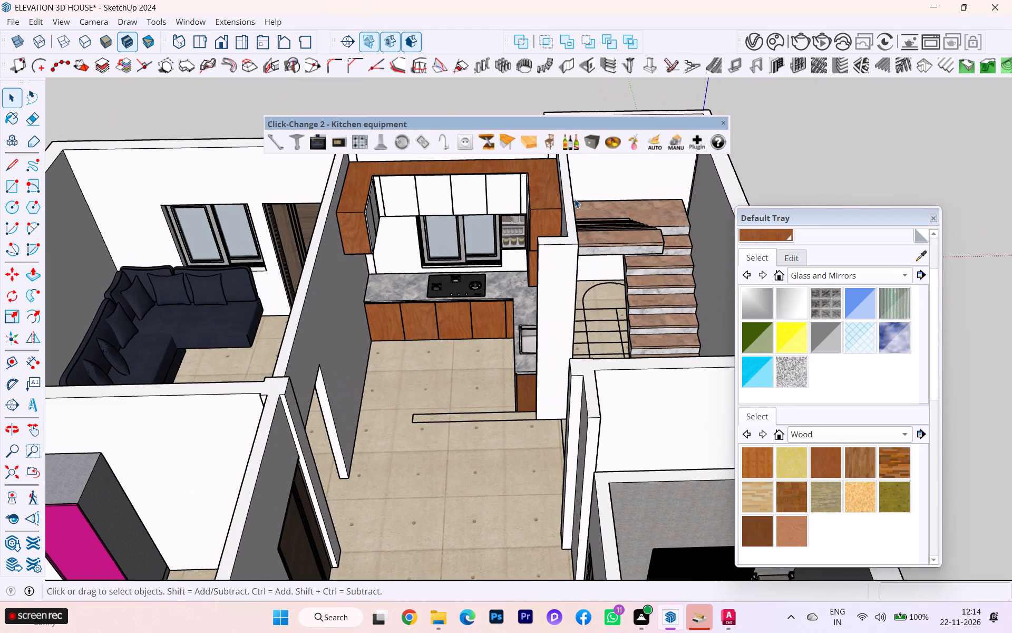
pyautogui.scroll(2, 575, 199)
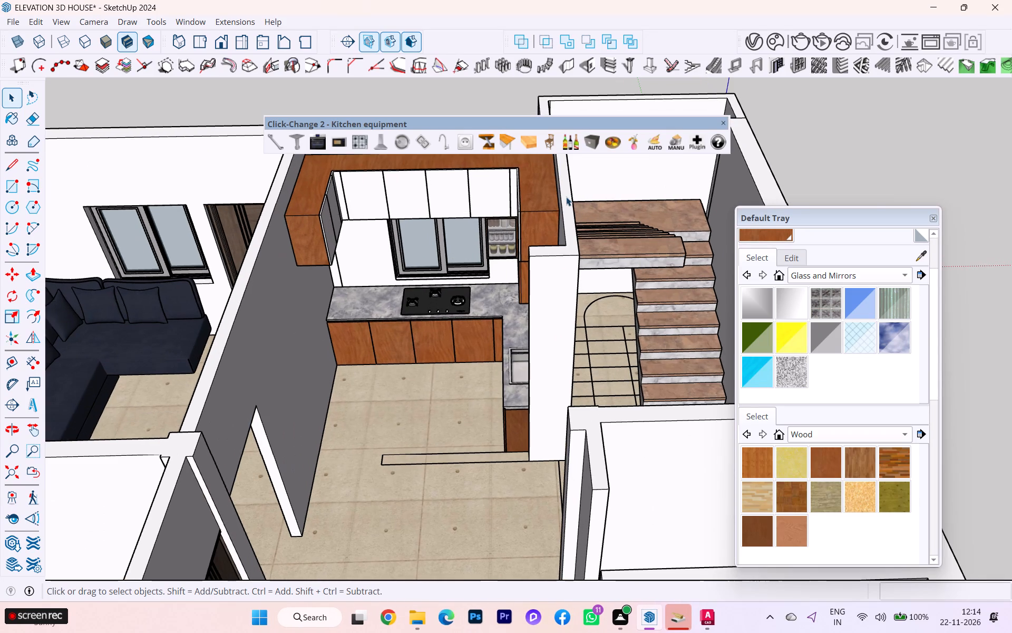
pyautogui.scroll(-3, 612, 179)
pyautogui.moveTo(612, 181); pyautogui.dragTo(626, 99, button='middle')
pyautogui.scroll(5, 545, 161)
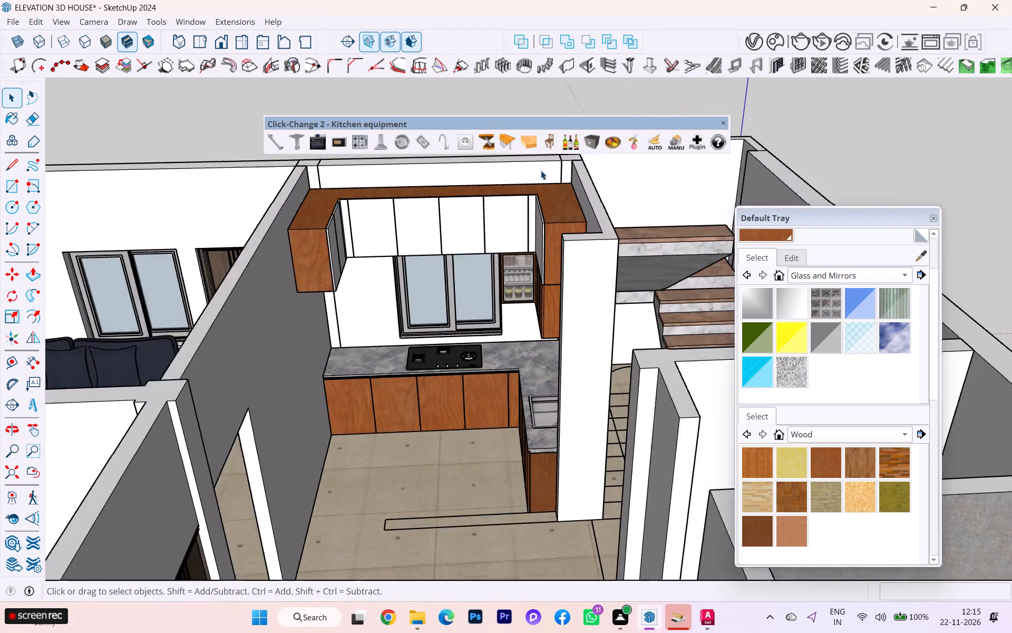
pyautogui.scroll(8, 546, 177)
pyautogui.scroll(-5, 562, 203)
pyautogui.scroll(1, 577, 196)
pyautogui.scroll(-2, 577, 196)
pyautogui.moveTo(577, 196); pyautogui.dragTo(738, 194, button='middle')
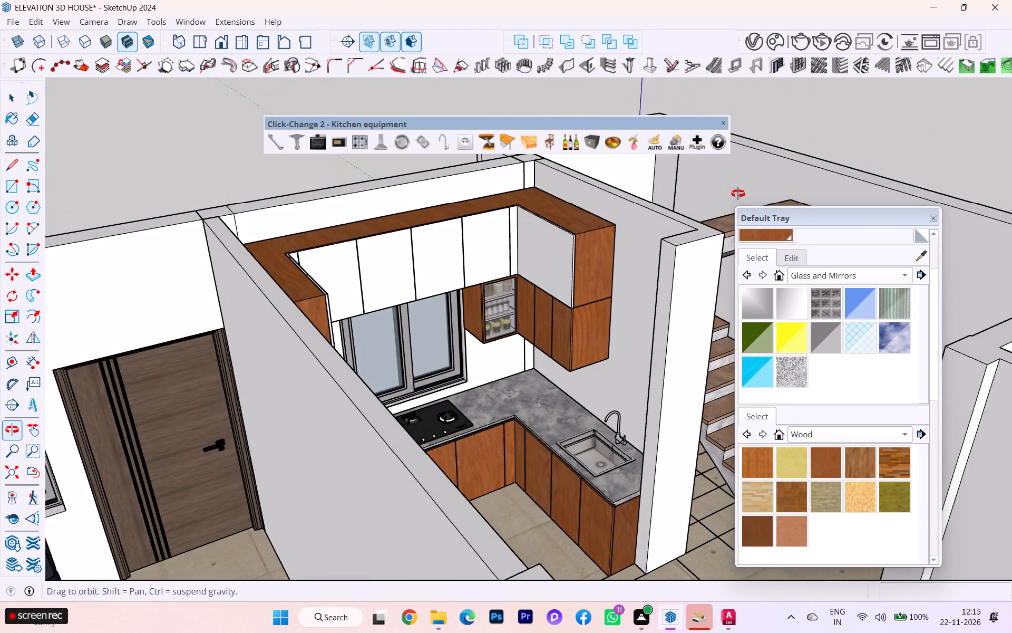
pyautogui.moveTo(738, 194); pyautogui.dragTo(748, 199, button='middle')
pyautogui.scroll(2, 673, 284)
pyautogui.scroll(1, 580, 318)
pyautogui.moveTo(579, 329); pyautogui.dragTo(699, 339, button='middle')
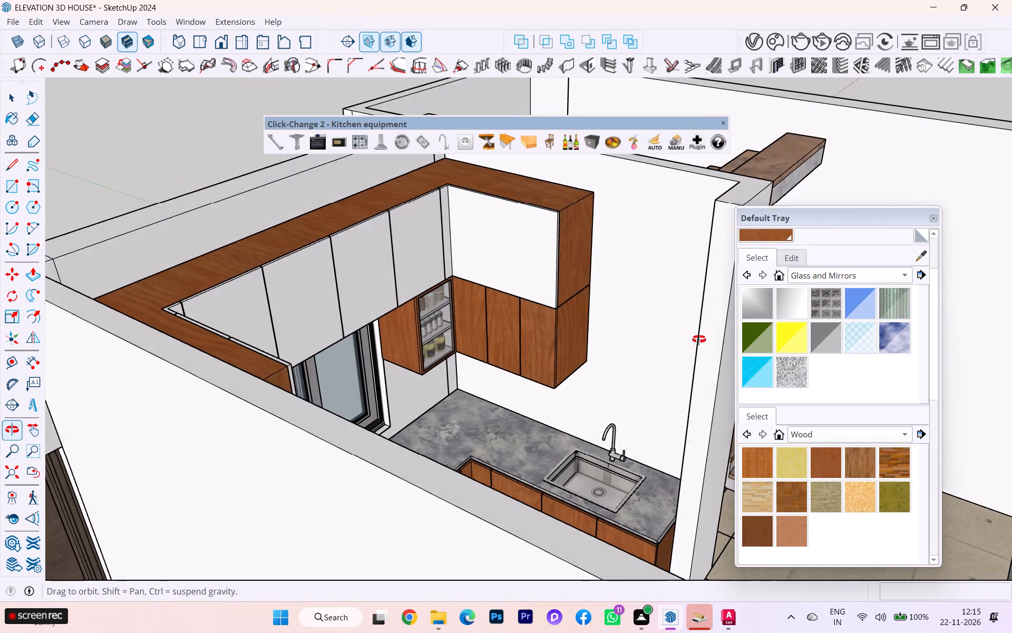
pyautogui.moveTo(699, 339); pyautogui.dragTo(703, 343, button='middle')
pyautogui.scroll(3, 655, 331)
pyautogui.scroll(-3, 638, 323)
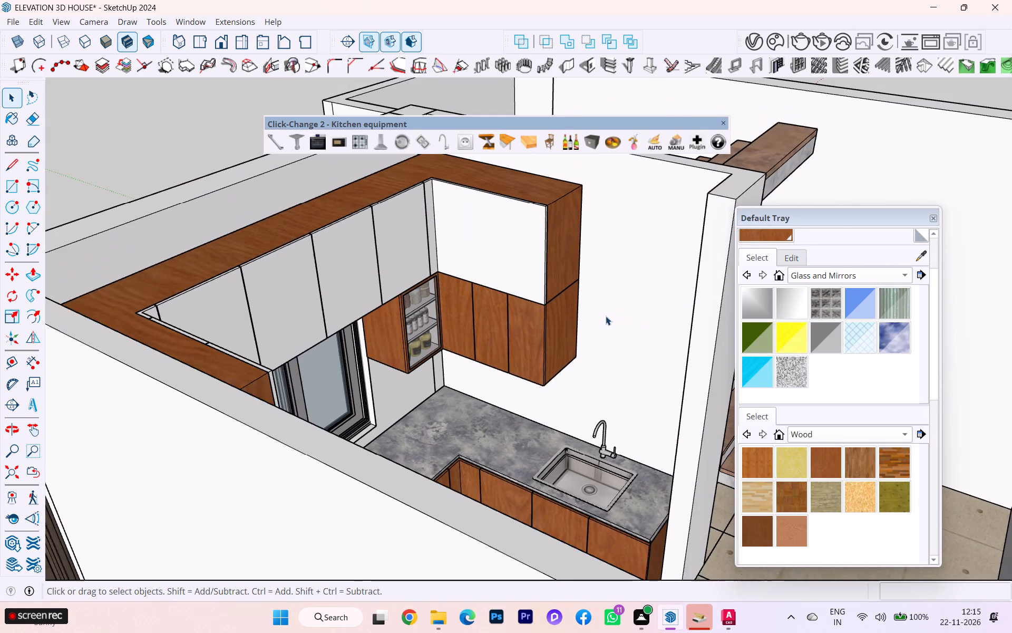
pyautogui.scroll(-1, 531, 319)
pyautogui.moveTo(612, 346); pyautogui.dragTo(776, 381, button='middle')
pyautogui.scroll(3, 587, 350)
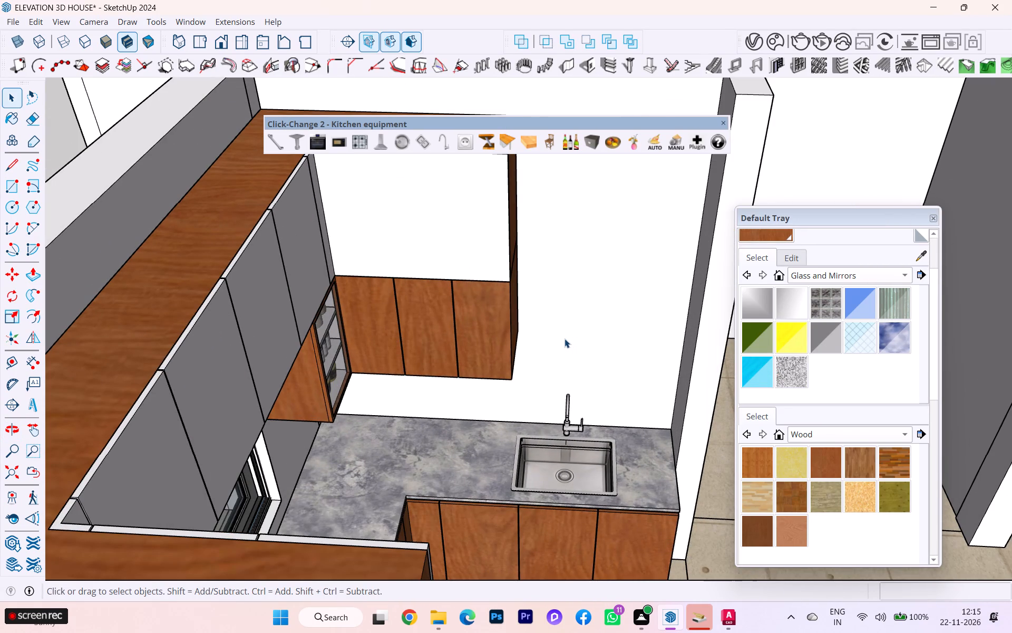
pyautogui.scroll(-3, 563, 334)
pyautogui.scroll(1, 596, 322)
pyautogui.scroll(-1, 596, 322)
pyautogui.scroll(-3, 498, 335)
pyautogui.moveTo(517, 327); pyautogui.dragTo(333, 310, button='middle')
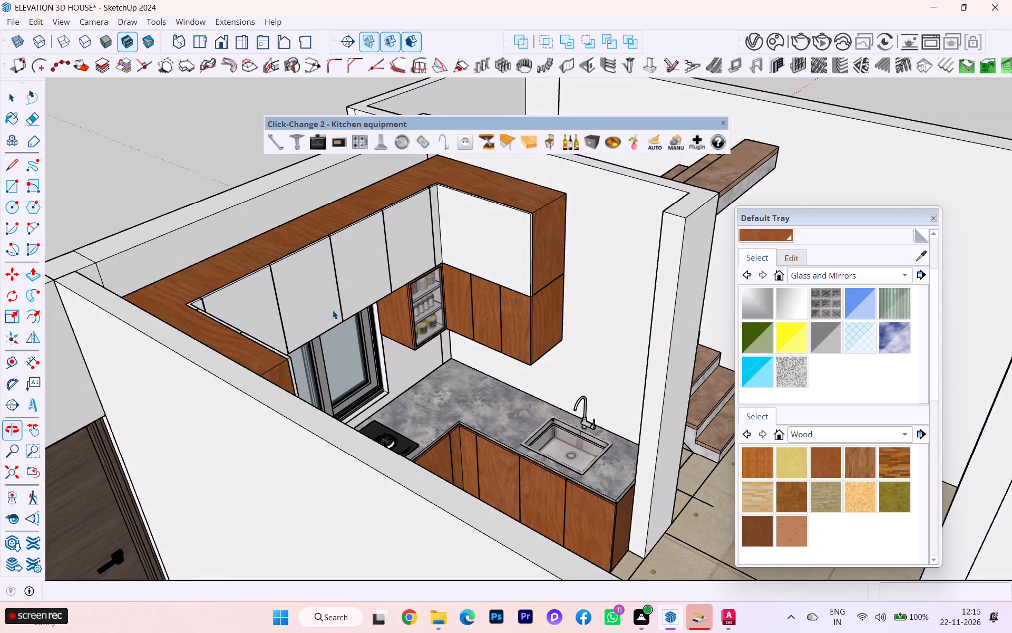
pyautogui.scroll(1, 530, 289)
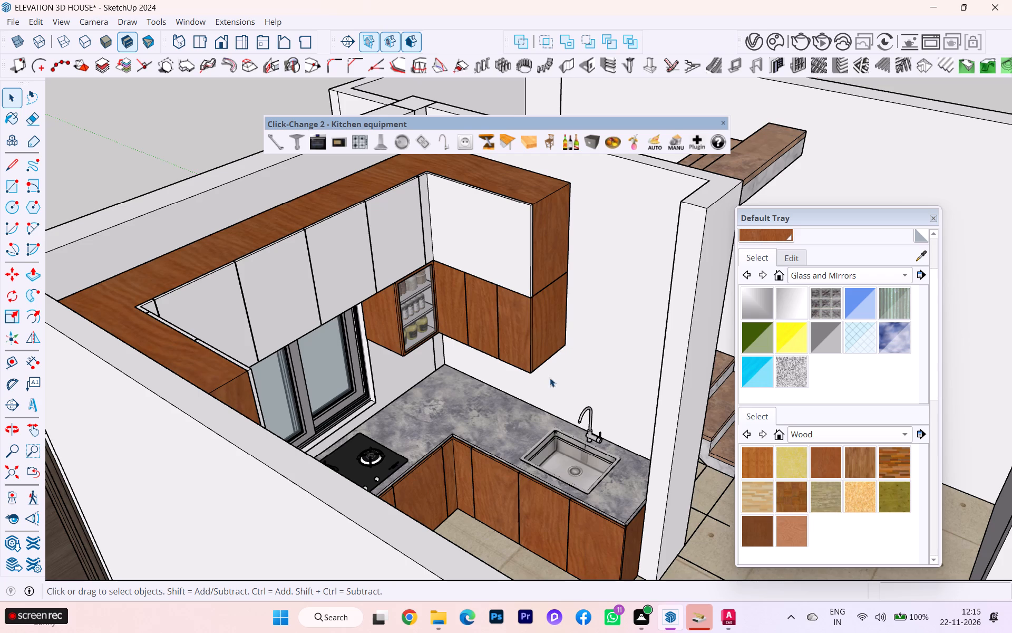
pyautogui.scroll(-7, 551, 378)
pyautogui.moveTo(514, 372); pyautogui.dragTo(322, 350, button='middle')
pyautogui.scroll(2, 444, 335)
pyautogui.scroll(-1, 502, 333)
pyautogui.scroll(3, 512, 333)
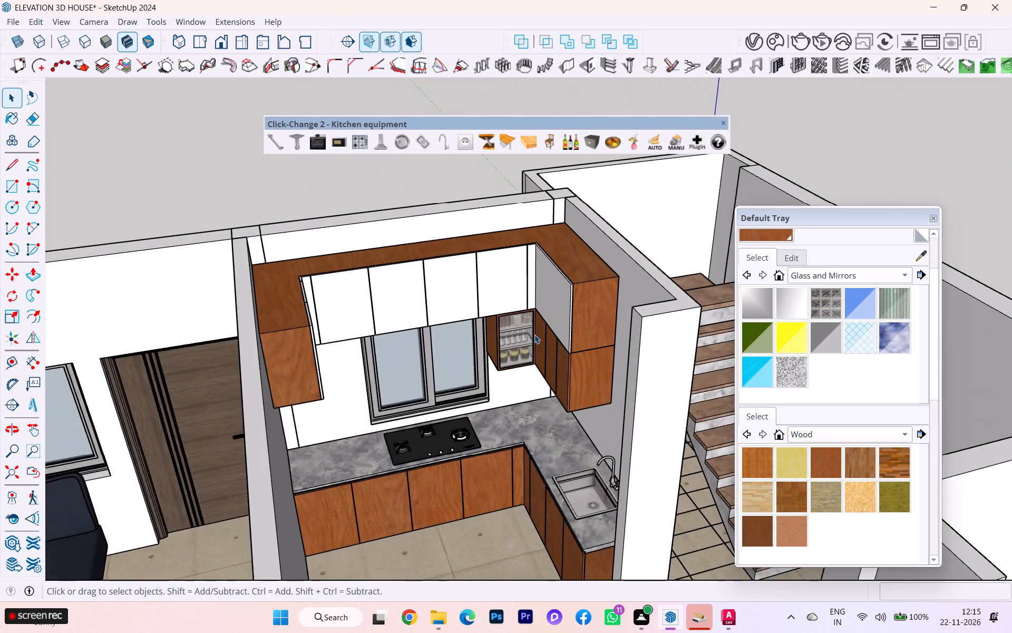
# Select all the connected door panel geometry of the U-shaped upper cabinets and make it a group.
pyautogui.scroll(2, 534, 334)
pyautogui.scroll(-2, 534, 334)
pyautogui.scroll(3, 534, 334)
pyautogui.moveTo(537, 334); pyautogui.dragTo(389, 318, button='middle')
pyautogui.scroll(5, 216, 239)
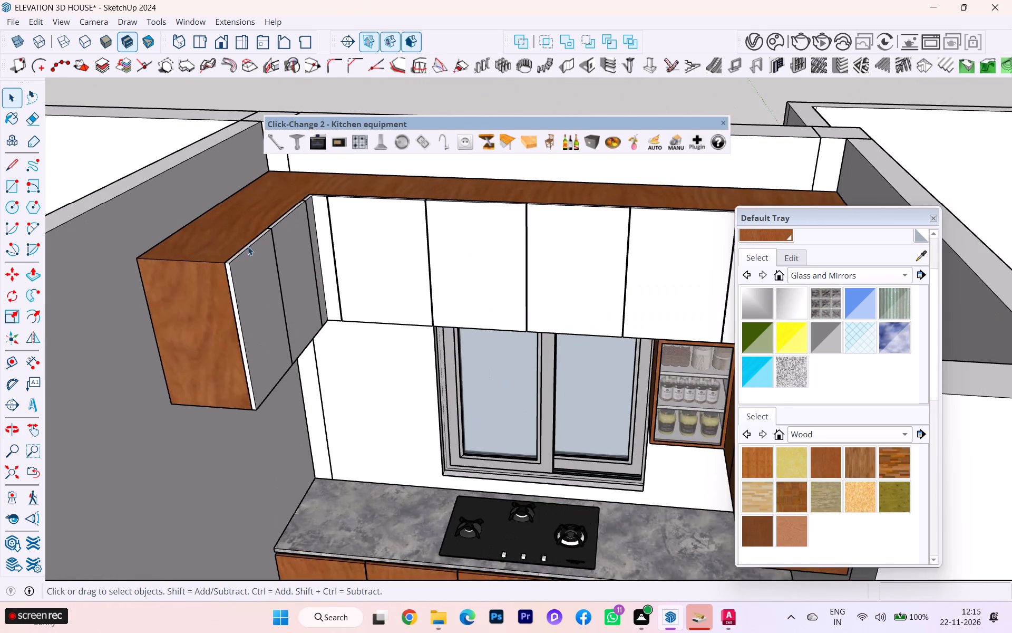
pyautogui.scroll(5, 289, 268)
pyautogui.click(223, 299)
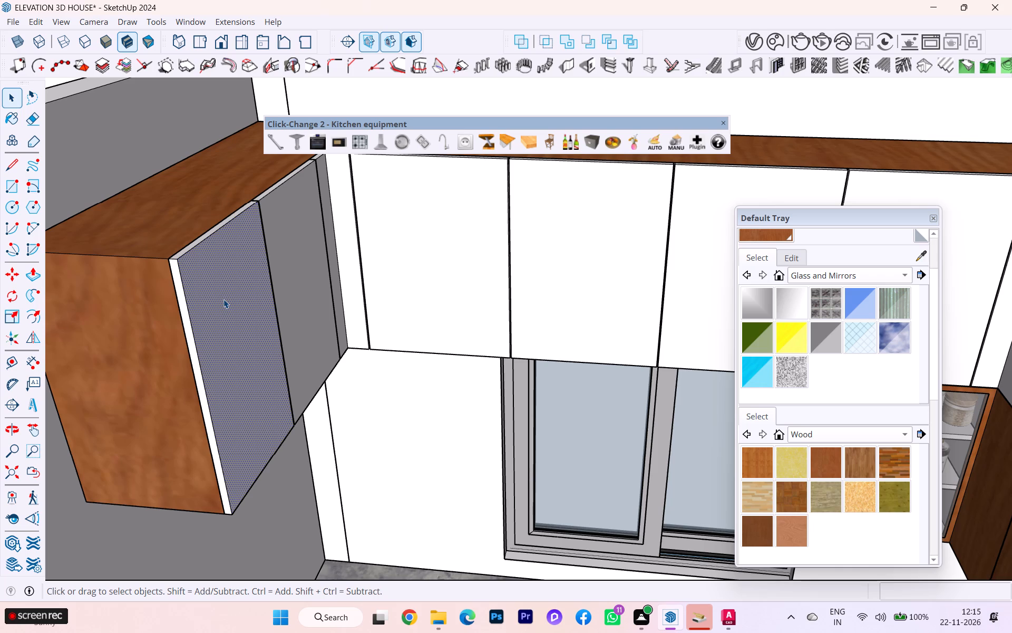
pyautogui.tripleClick(230, 292)
pyautogui.scroll(-6, 230, 292)
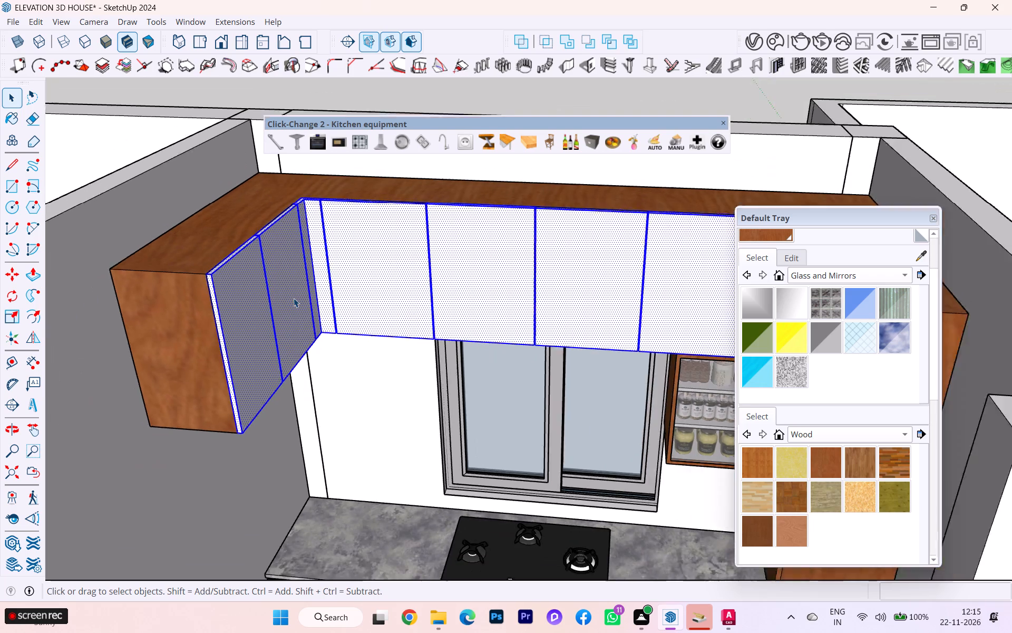
pyautogui.scroll(-1, 294, 298)
pyautogui.moveTo(289, 298); pyautogui.dragTo(280, 298, button='right')
pyautogui.click(328, 178)
# Inside the door panel group, paint the outermost door face of the side run by the living-room wall with the reddish-brown wood material.
pyautogui.scroll(7, 243, 320)
pyautogui.moveTo(281, 305); pyautogui.dragTo(214, 314, button='middle')
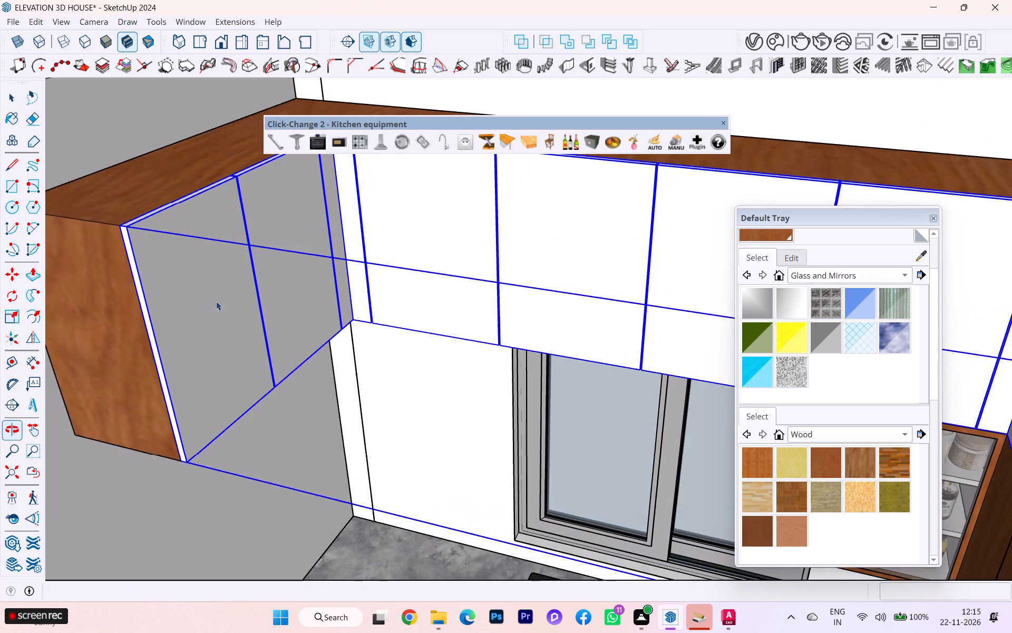
pyautogui.scroll(3, 226, 286)
pyautogui.doubleClick(222, 280)
pyautogui.click(200, 283)
pyautogui.scroll(-2, 226, 286)
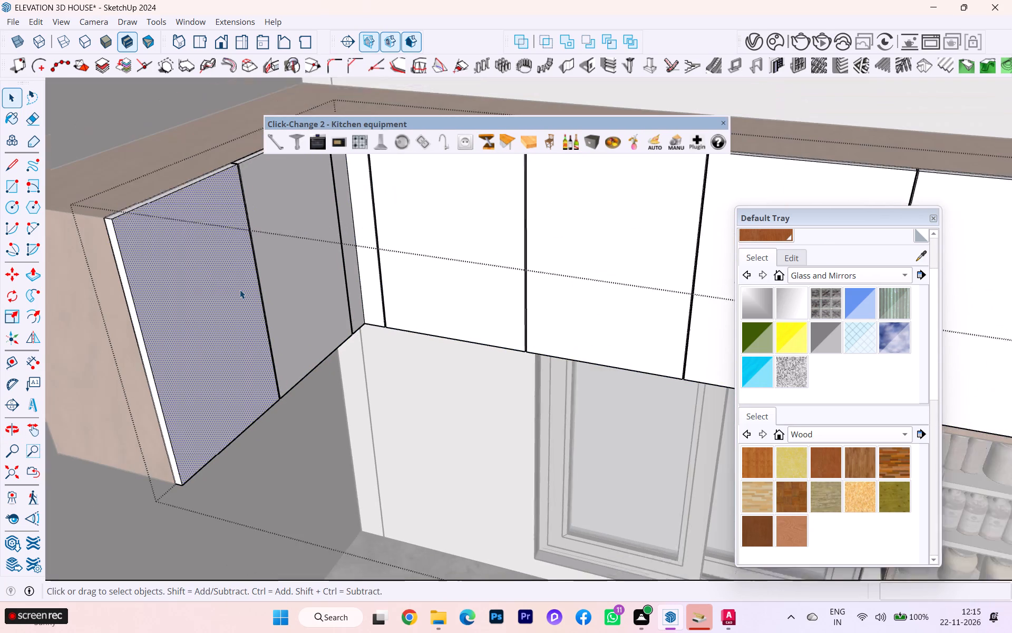
pyautogui.scroll(-1, 240, 290)
pyautogui.scroll(1, 243, 290)
pyautogui.scroll(-1, 251, 290)
pyautogui.click(829, 453)
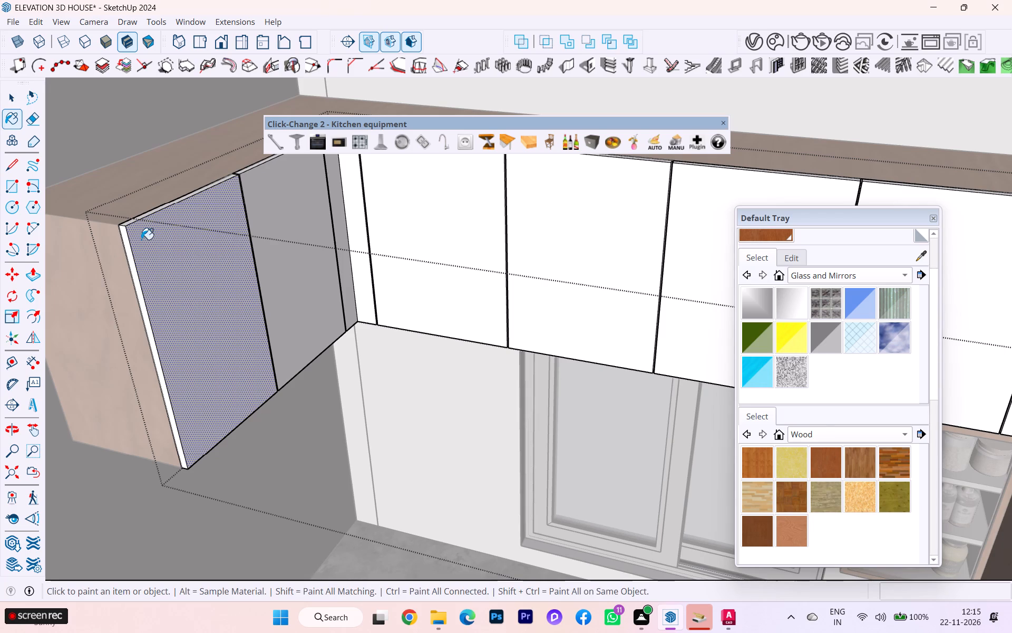
pyautogui.click(145, 238)
pyautogui.scroll(-3, 179, 220)
pyautogui.moveTo(288, 246); pyautogui.dragTo(376, 258, button='middle')
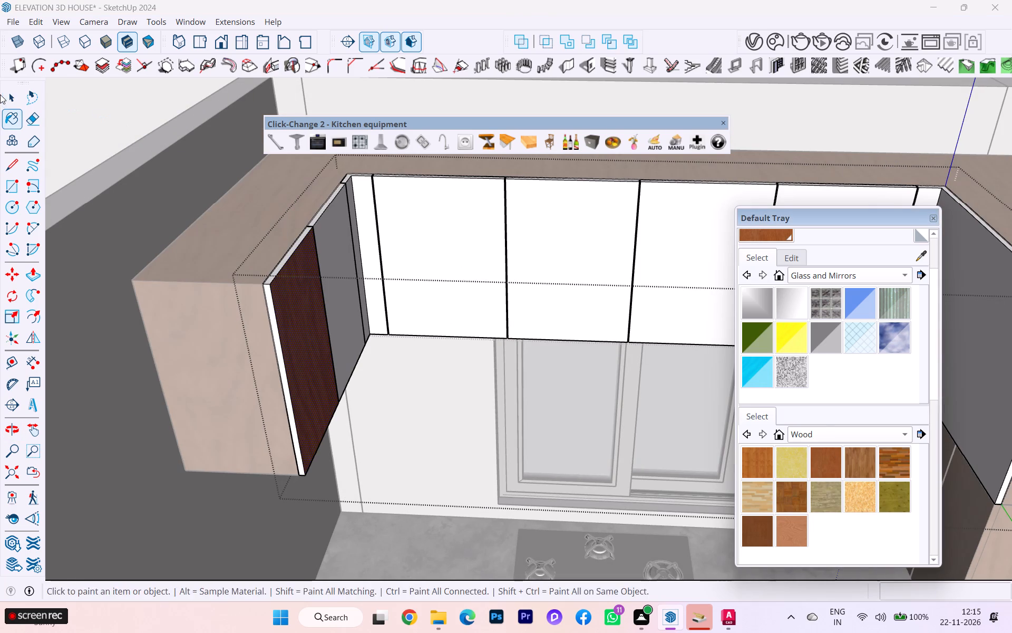
pyautogui.click(4, 94)
pyautogui.click(72, 113)
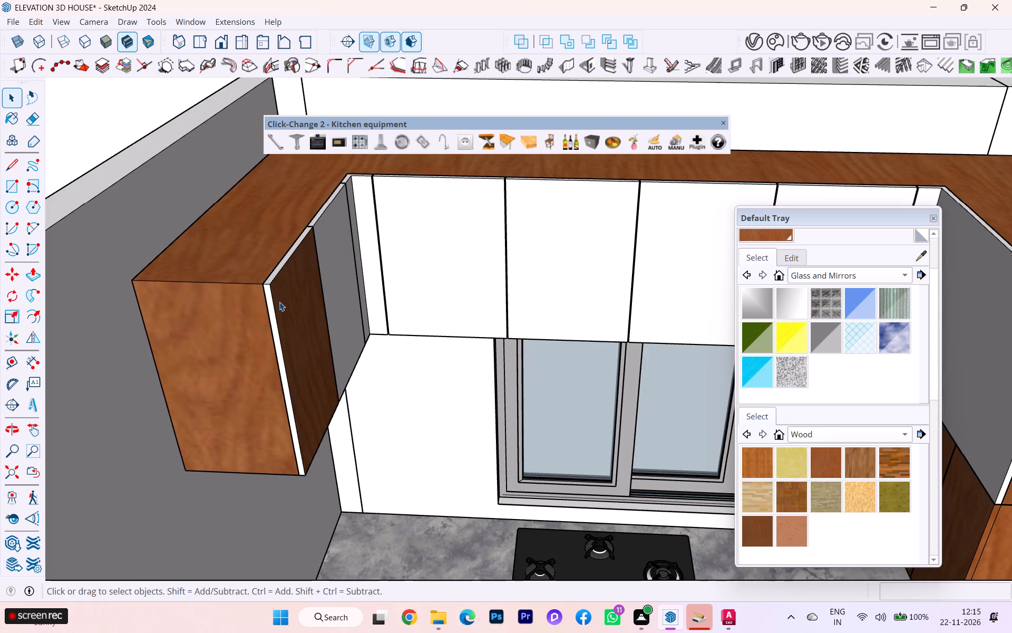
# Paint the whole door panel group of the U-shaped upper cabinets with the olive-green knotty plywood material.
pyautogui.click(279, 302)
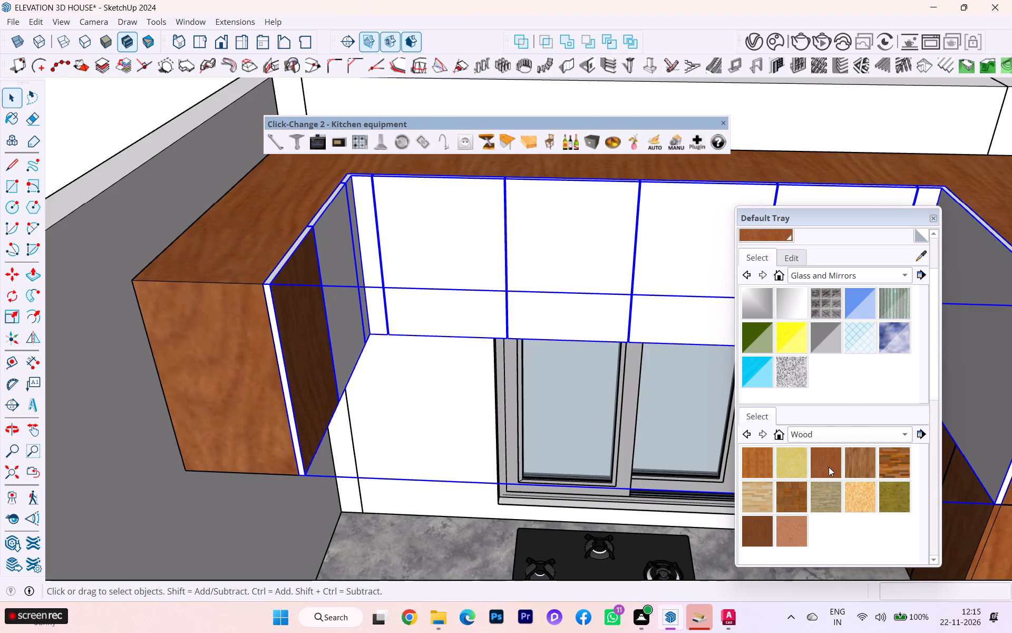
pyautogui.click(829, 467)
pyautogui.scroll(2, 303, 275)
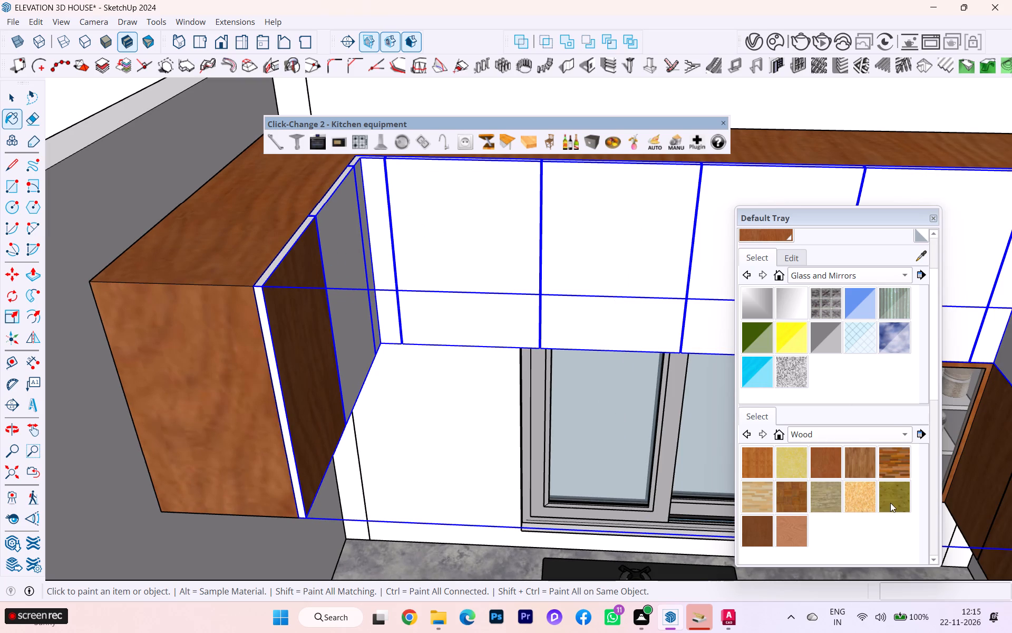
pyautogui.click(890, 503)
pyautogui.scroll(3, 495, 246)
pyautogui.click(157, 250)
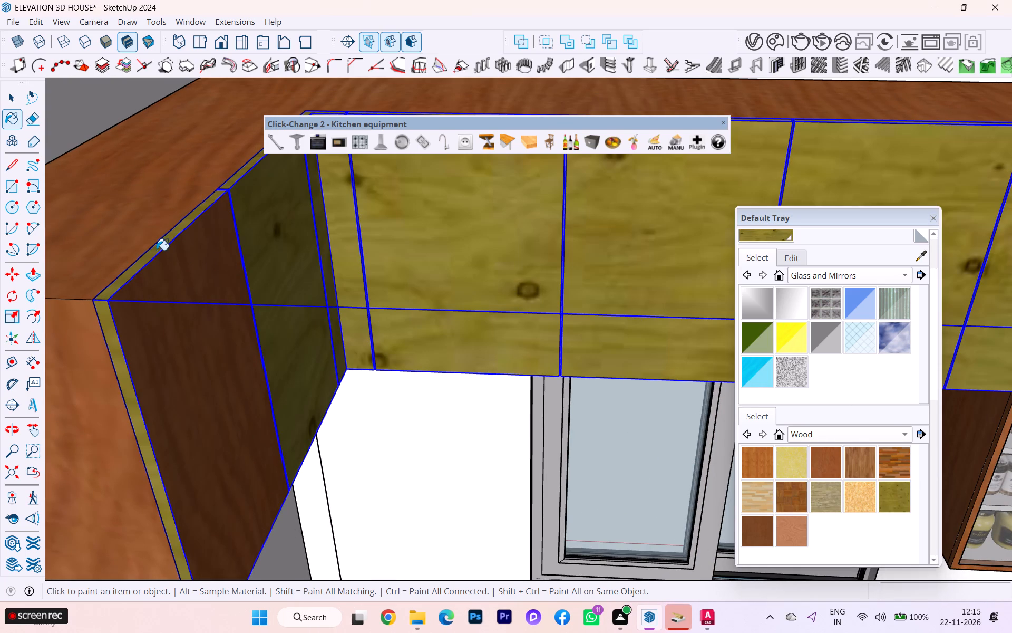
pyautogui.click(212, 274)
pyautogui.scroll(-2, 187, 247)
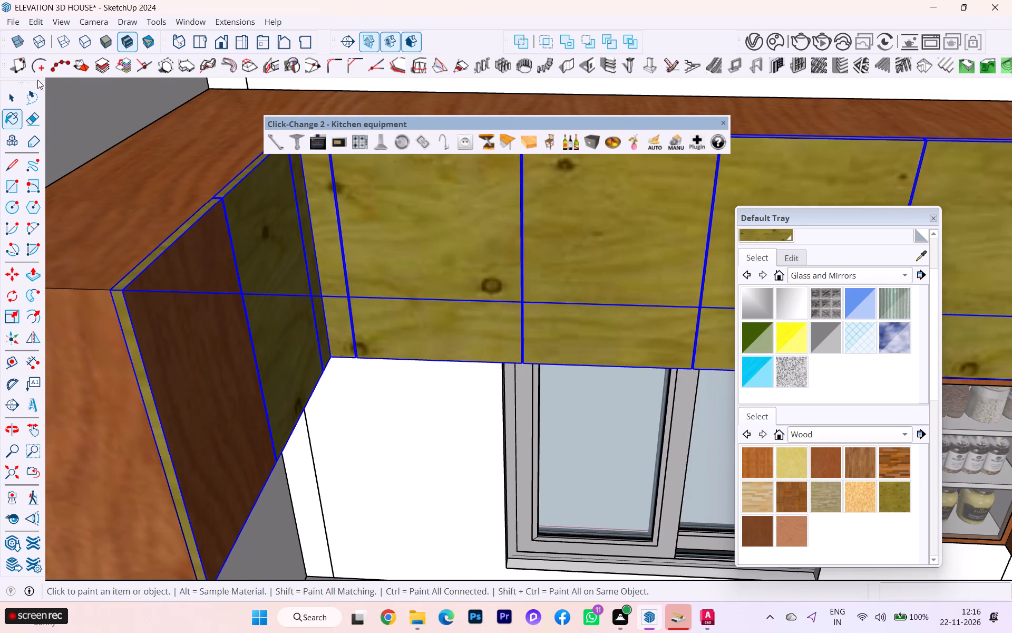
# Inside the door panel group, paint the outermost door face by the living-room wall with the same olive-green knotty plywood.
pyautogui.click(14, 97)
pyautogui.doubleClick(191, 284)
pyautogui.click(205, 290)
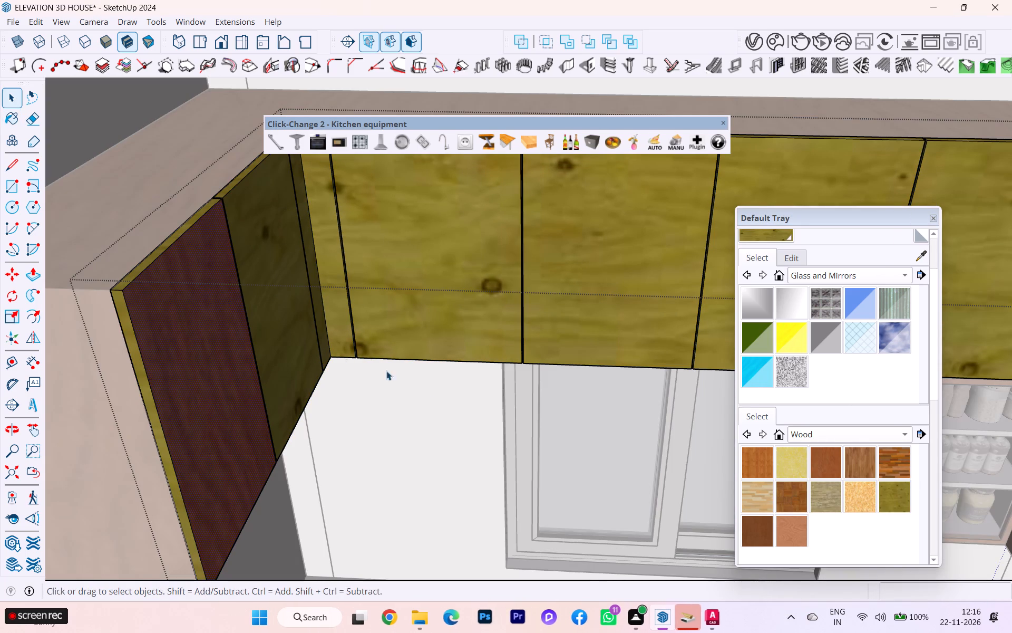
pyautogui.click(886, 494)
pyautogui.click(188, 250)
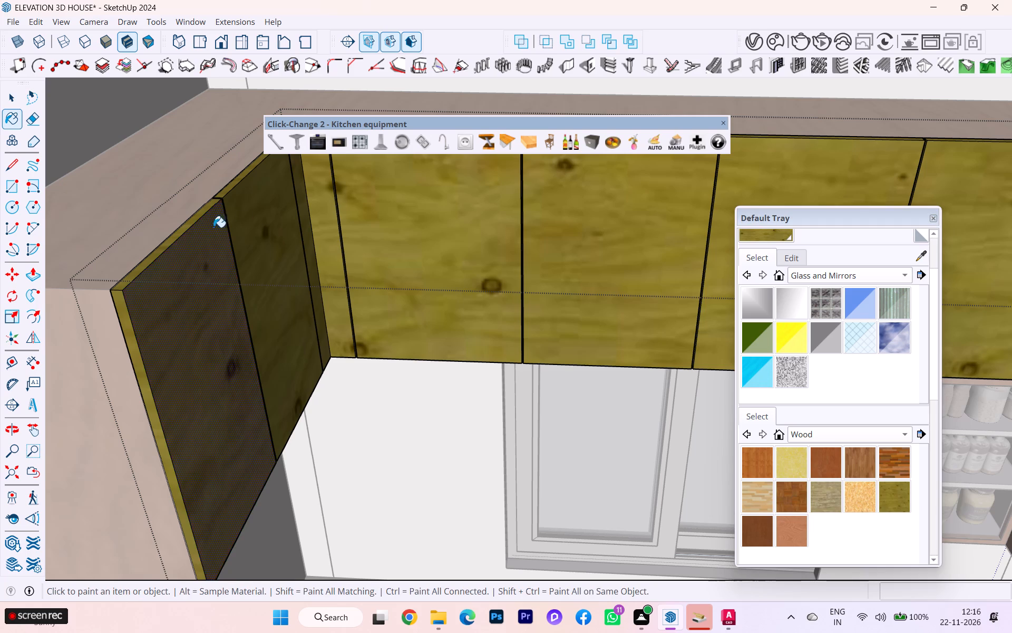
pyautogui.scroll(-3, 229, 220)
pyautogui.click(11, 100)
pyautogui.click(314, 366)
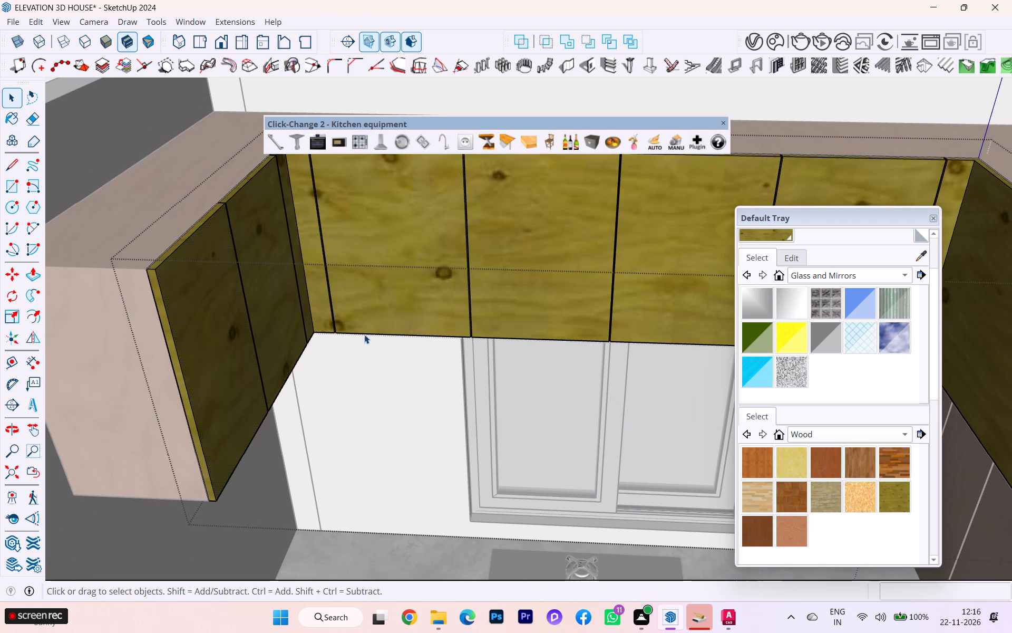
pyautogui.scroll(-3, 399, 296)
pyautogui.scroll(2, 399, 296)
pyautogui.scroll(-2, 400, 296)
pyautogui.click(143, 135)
# Examine the olive-green upper cabinet doors against the rest of the kitchen from above and from the front.
pyautogui.scroll(-3, 221, 124)
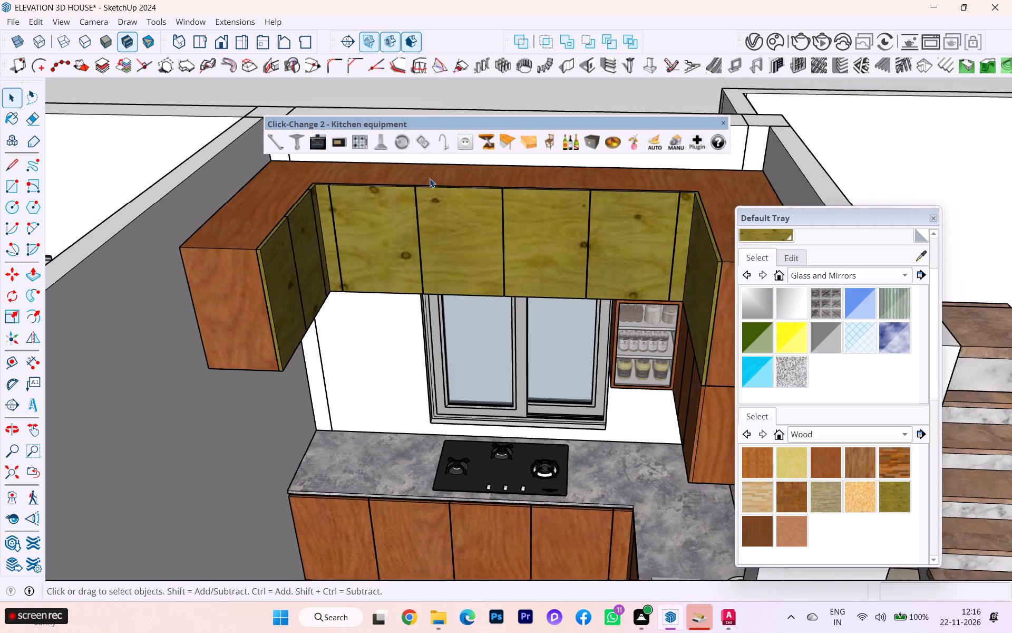
pyautogui.scroll(-1, 430, 178)
pyautogui.moveTo(435, 180); pyautogui.dragTo(594, 212, button='middle')
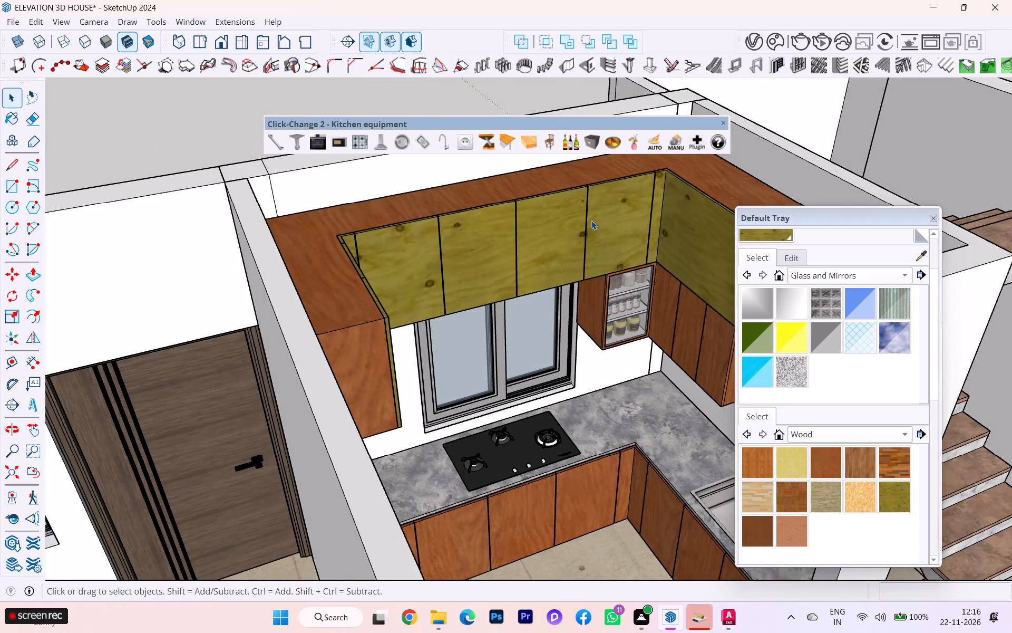
pyautogui.scroll(-1, 596, 265)
pyautogui.moveTo(591, 263); pyautogui.dragTo(495, 149, button='middle')
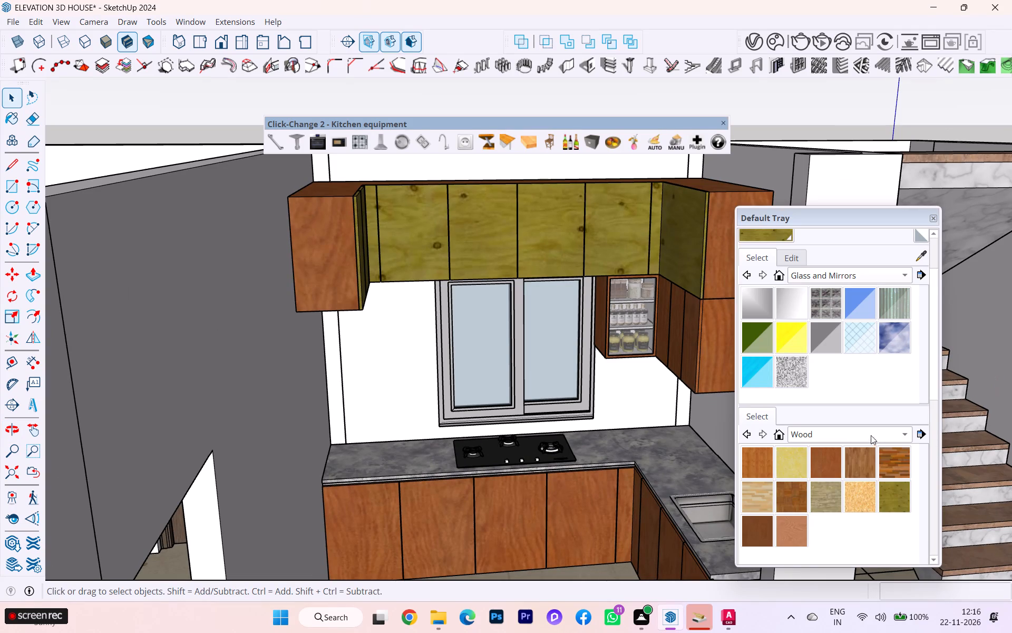
pyautogui.scroll(5, 433, 261)
pyautogui.scroll(-1, 385, 234)
pyautogui.moveTo(376, 256); pyautogui.dragTo(344, 329, button='middle')
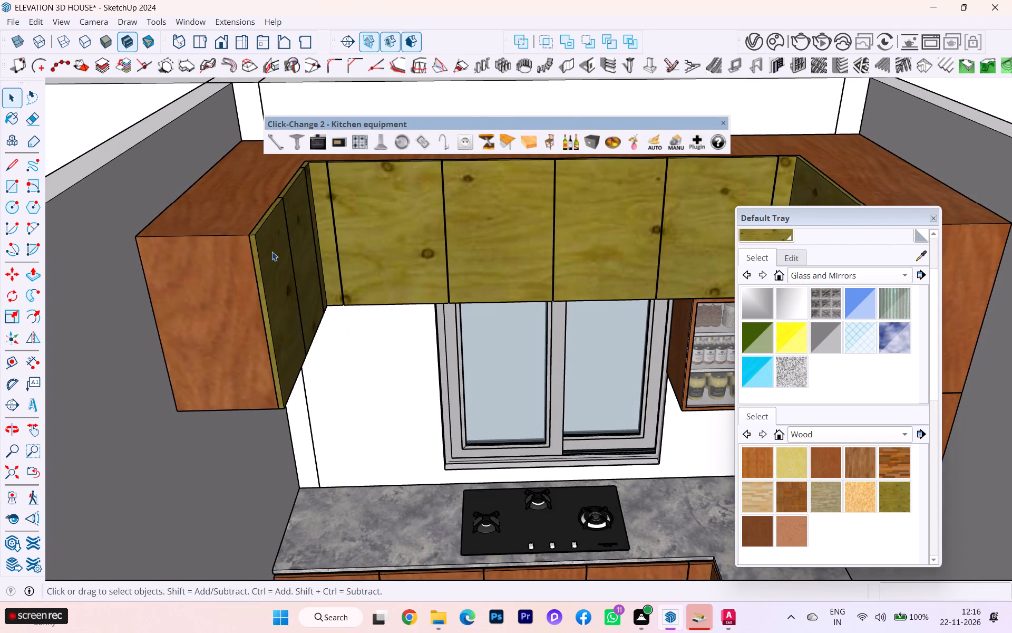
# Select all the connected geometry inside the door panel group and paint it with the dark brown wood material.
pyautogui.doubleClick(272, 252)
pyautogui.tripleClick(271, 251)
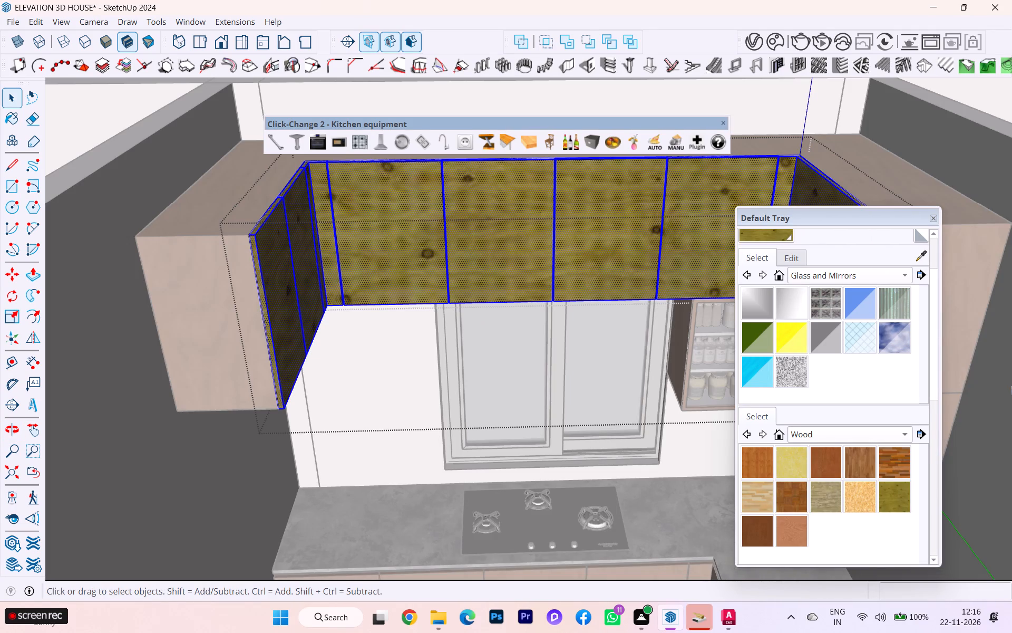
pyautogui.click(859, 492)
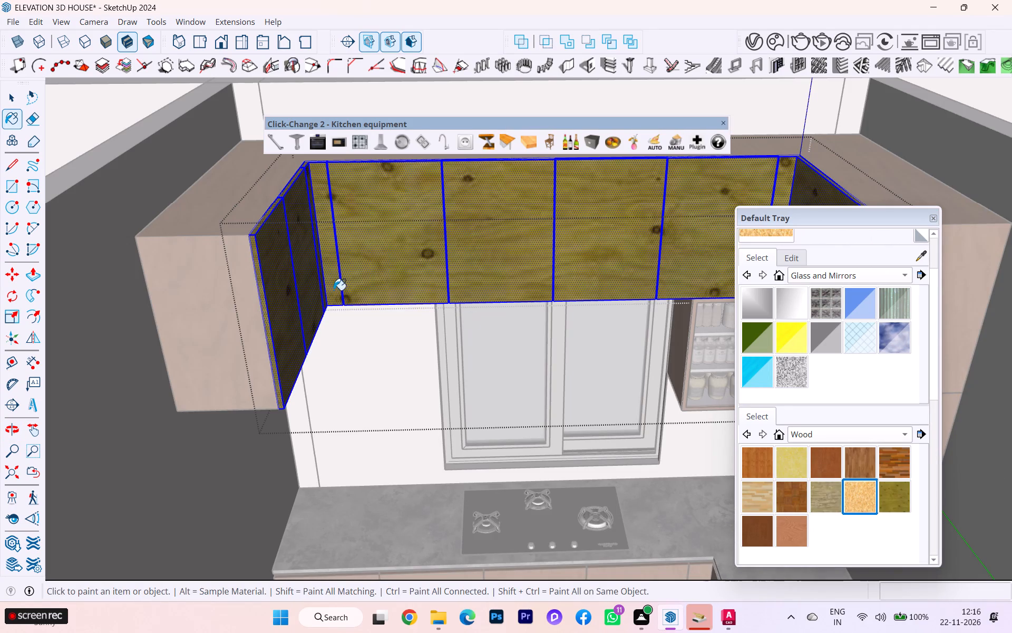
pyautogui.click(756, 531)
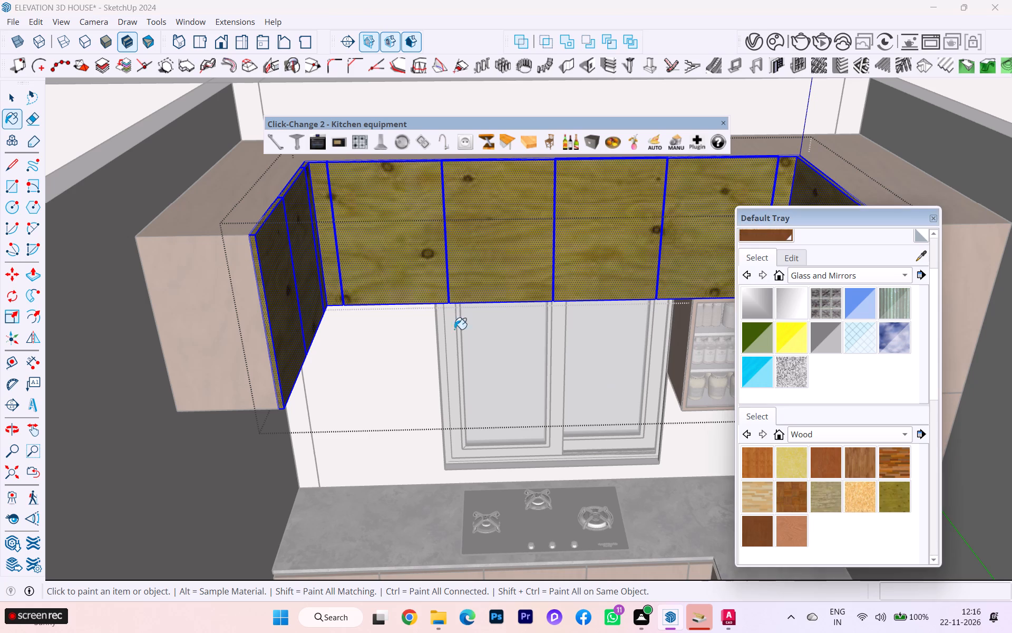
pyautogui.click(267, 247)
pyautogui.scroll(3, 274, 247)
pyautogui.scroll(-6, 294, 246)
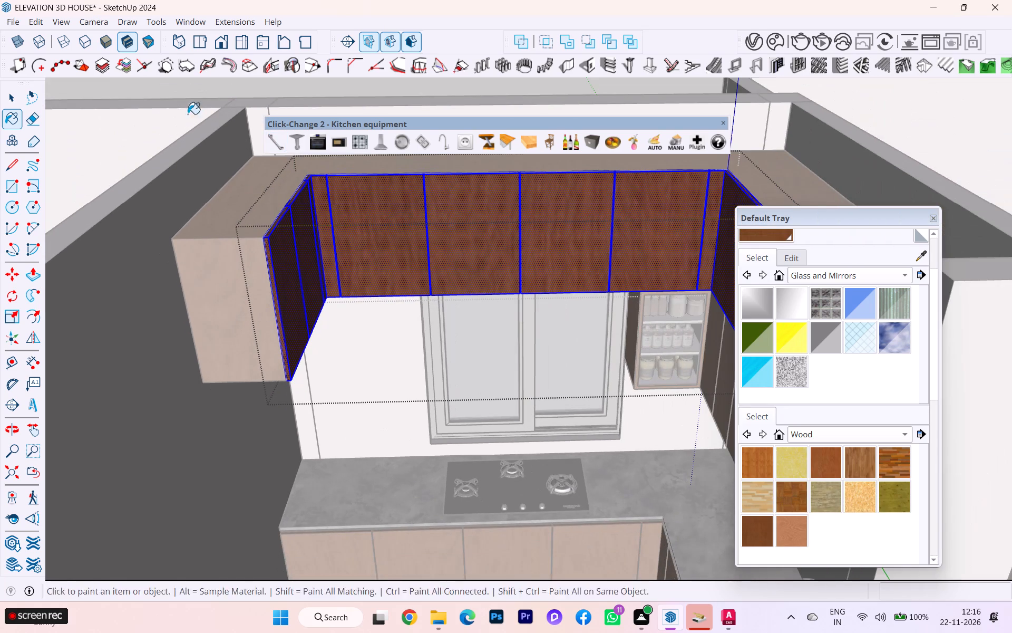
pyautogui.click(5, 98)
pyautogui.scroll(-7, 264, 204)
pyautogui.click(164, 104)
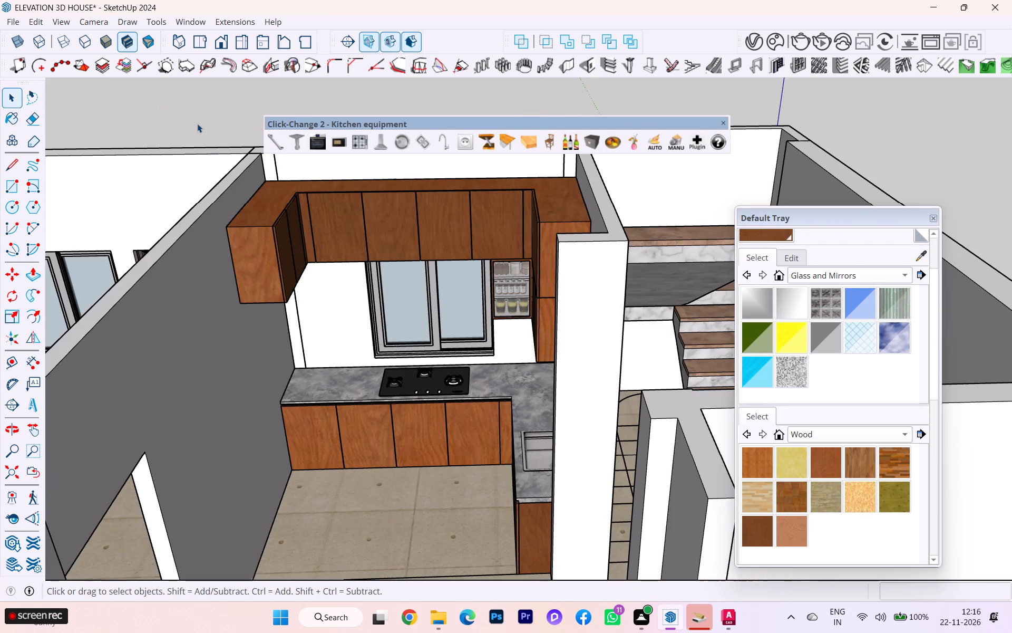
# Examine the dark brown upper cabinet doors up close and together with the lower cabinets from several angles.
pyautogui.scroll(3, 462, 317)
pyautogui.scroll(-1, 462, 317)
pyautogui.scroll(4, 462, 317)
pyautogui.scroll(-4, 405, 248)
pyautogui.scroll(1, 387, 251)
pyautogui.scroll(-1, 382, 251)
pyautogui.moveTo(357, 245); pyautogui.dragTo(550, 167, button='middle')
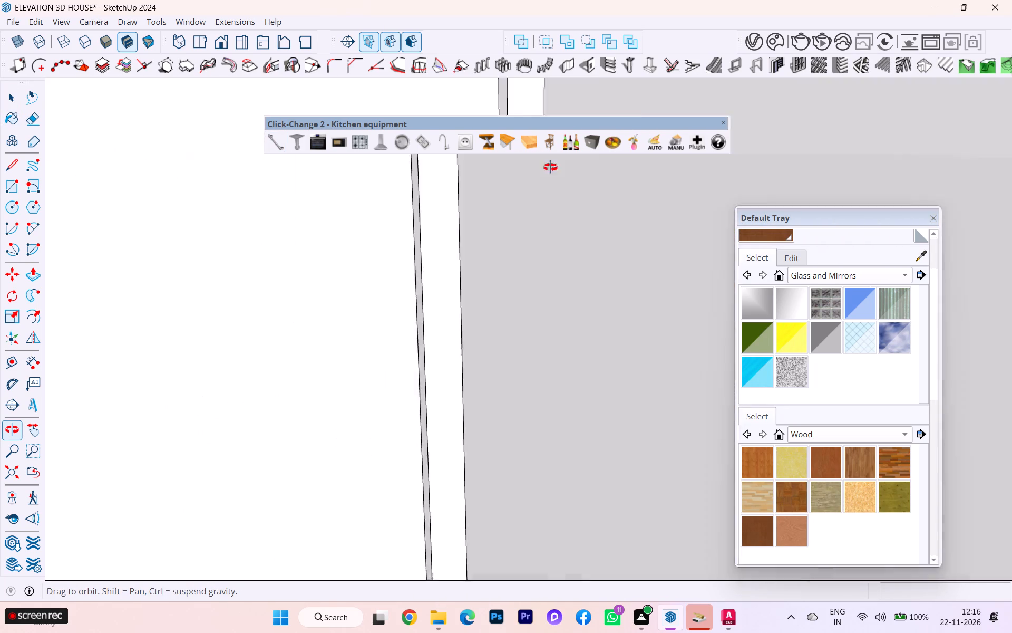
pyautogui.moveTo(550, 167); pyautogui.dragTo(394, 179, button='middle')
pyautogui.scroll(2, 394, 179)
pyautogui.scroll(-1, 394, 179)
pyautogui.scroll(8, 394, 179)
pyautogui.scroll(-1, 410, 200)
pyautogui.moveTo(453, 262); pyautogui.dragTo(499, 306, button='middle')
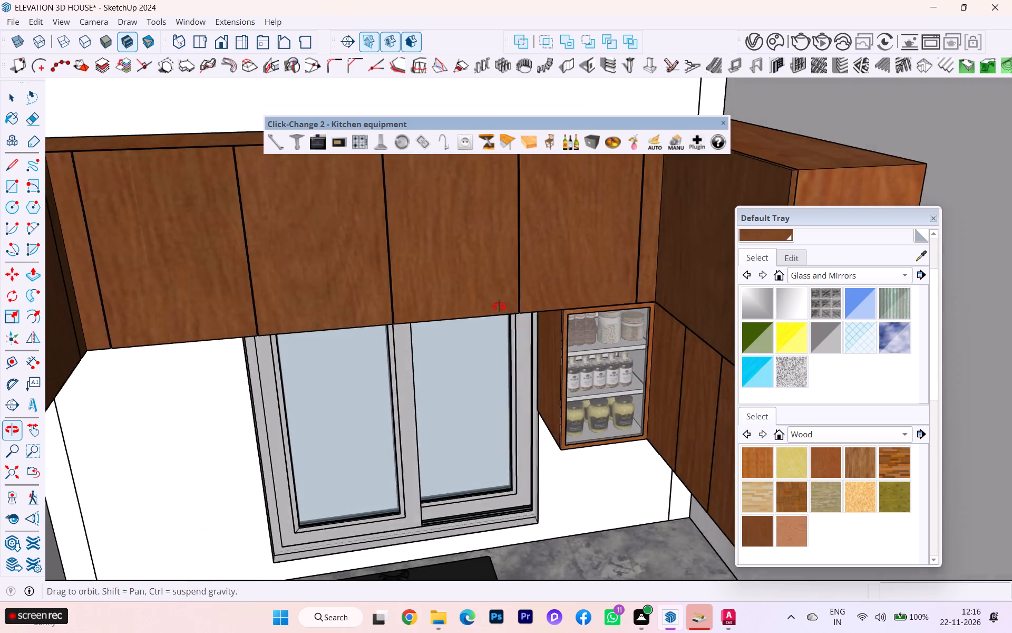
pyautogui.moveTo(499, 306); pyautogui.dragTo(491, 350, button='middle')
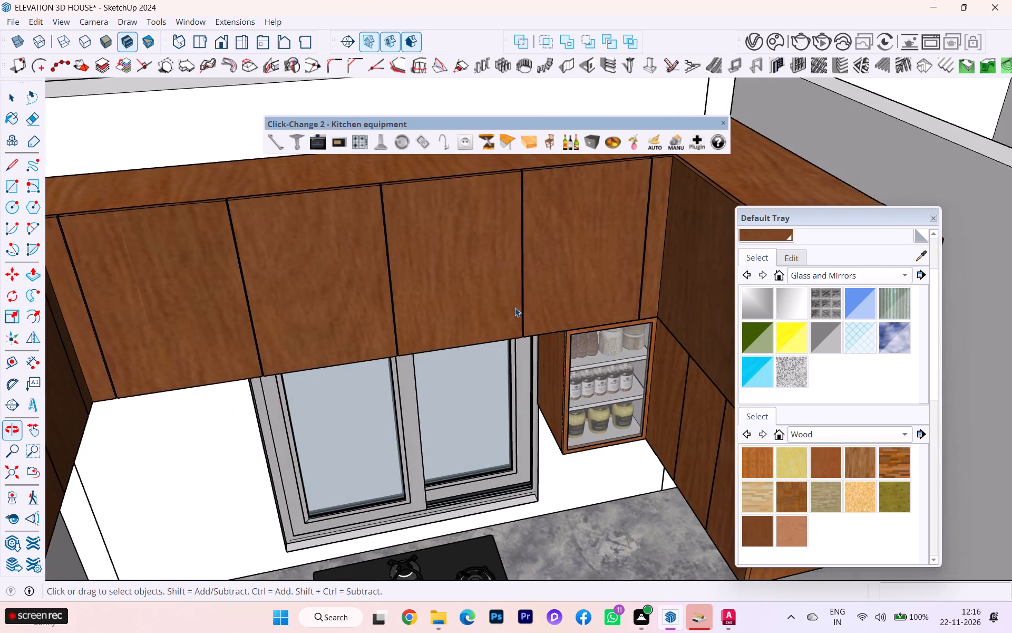
pyautogui.scroll(-5, 581, 243)
pyautogui.moveTo(569, 243); pyautogui.dragTo(450, 241, button='middle')
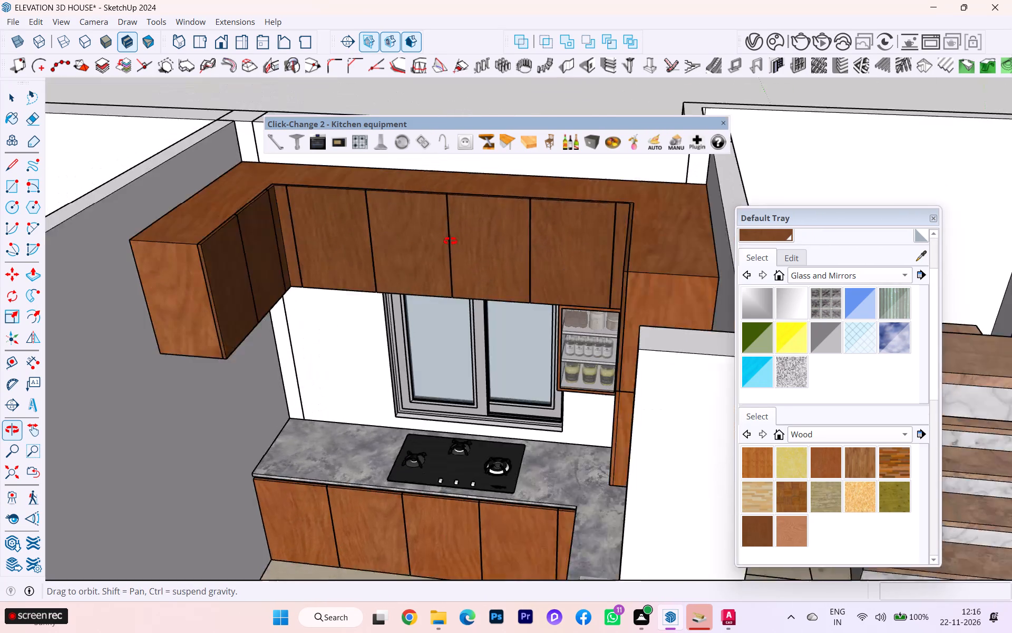
pyautogui.moveTo(450, 241); pyautogui.dragTo(453, 241, button='middle')
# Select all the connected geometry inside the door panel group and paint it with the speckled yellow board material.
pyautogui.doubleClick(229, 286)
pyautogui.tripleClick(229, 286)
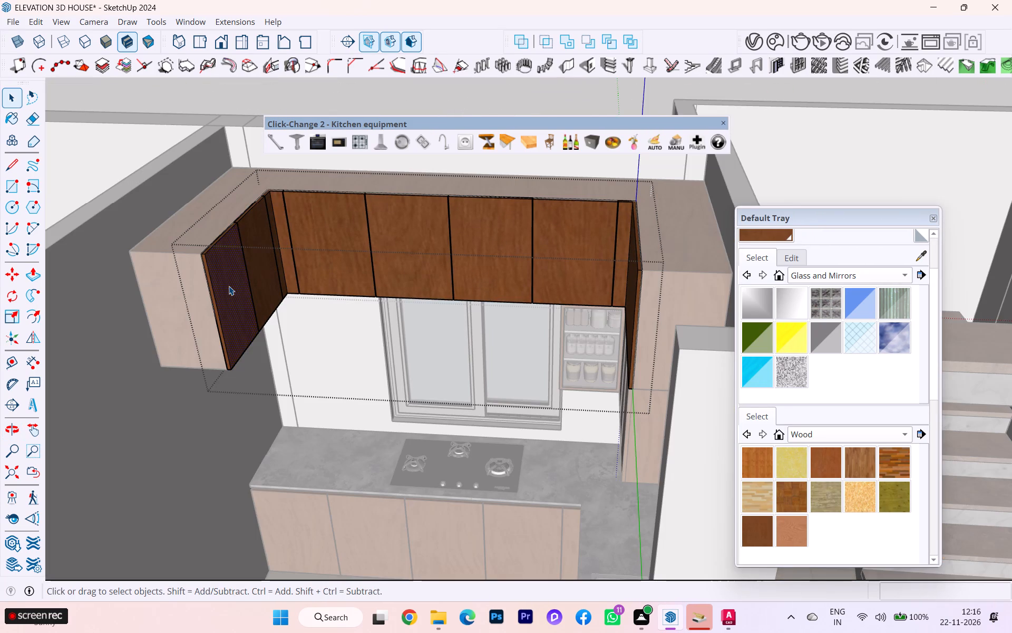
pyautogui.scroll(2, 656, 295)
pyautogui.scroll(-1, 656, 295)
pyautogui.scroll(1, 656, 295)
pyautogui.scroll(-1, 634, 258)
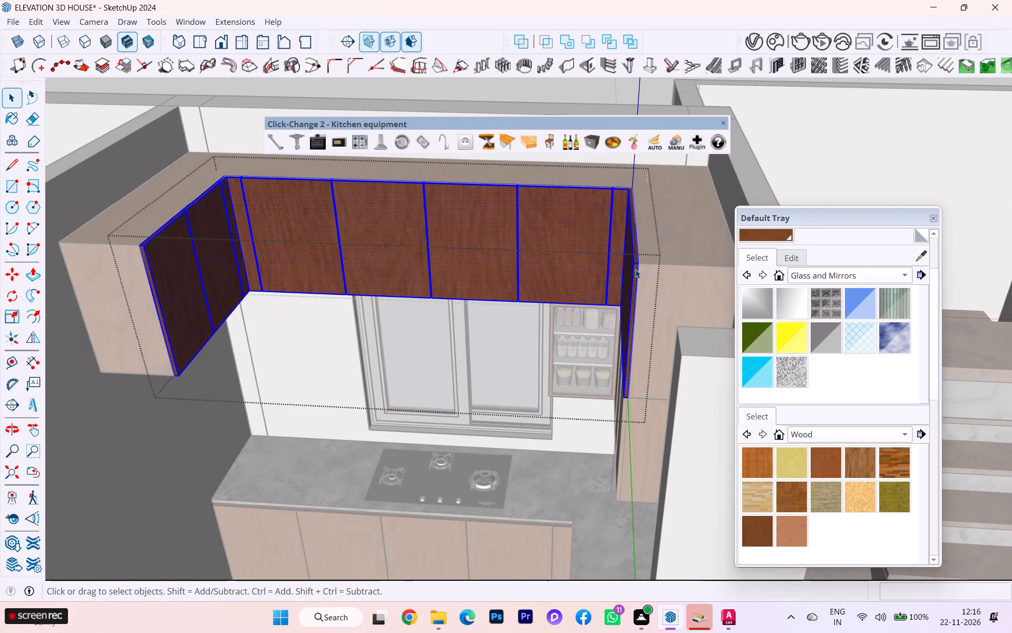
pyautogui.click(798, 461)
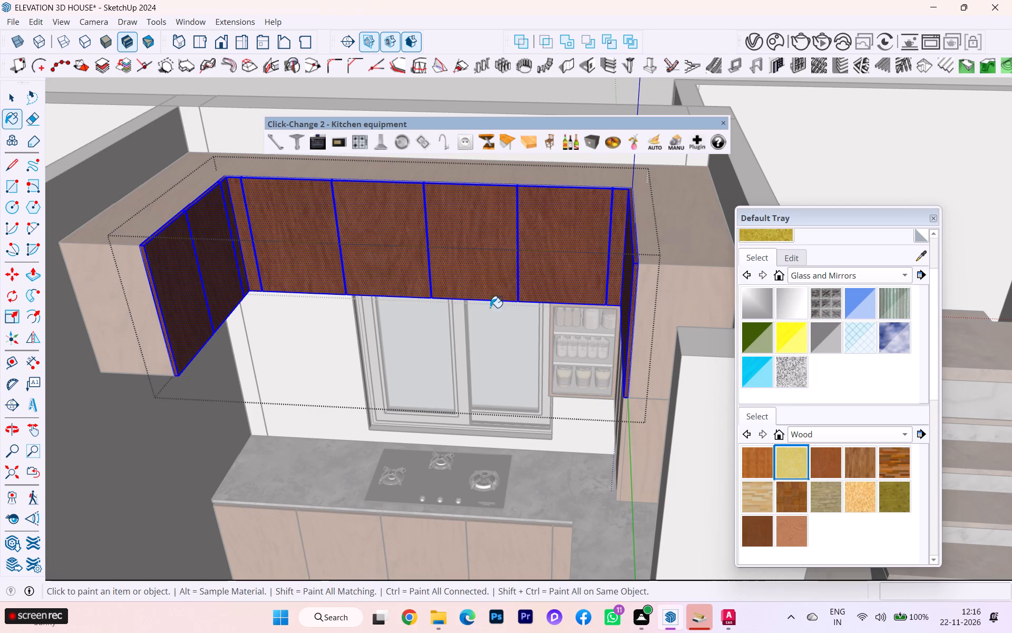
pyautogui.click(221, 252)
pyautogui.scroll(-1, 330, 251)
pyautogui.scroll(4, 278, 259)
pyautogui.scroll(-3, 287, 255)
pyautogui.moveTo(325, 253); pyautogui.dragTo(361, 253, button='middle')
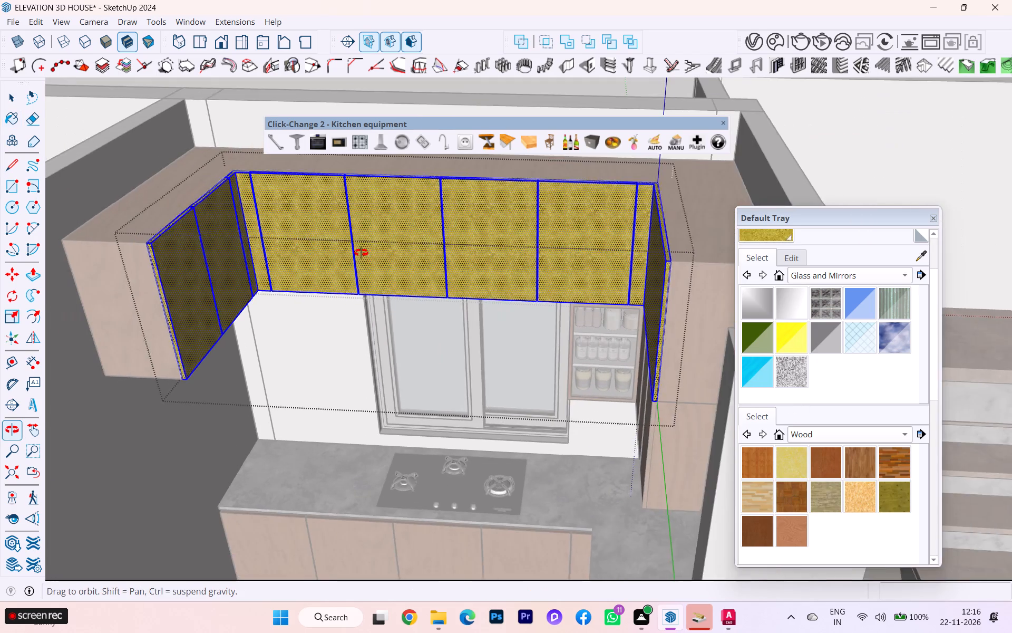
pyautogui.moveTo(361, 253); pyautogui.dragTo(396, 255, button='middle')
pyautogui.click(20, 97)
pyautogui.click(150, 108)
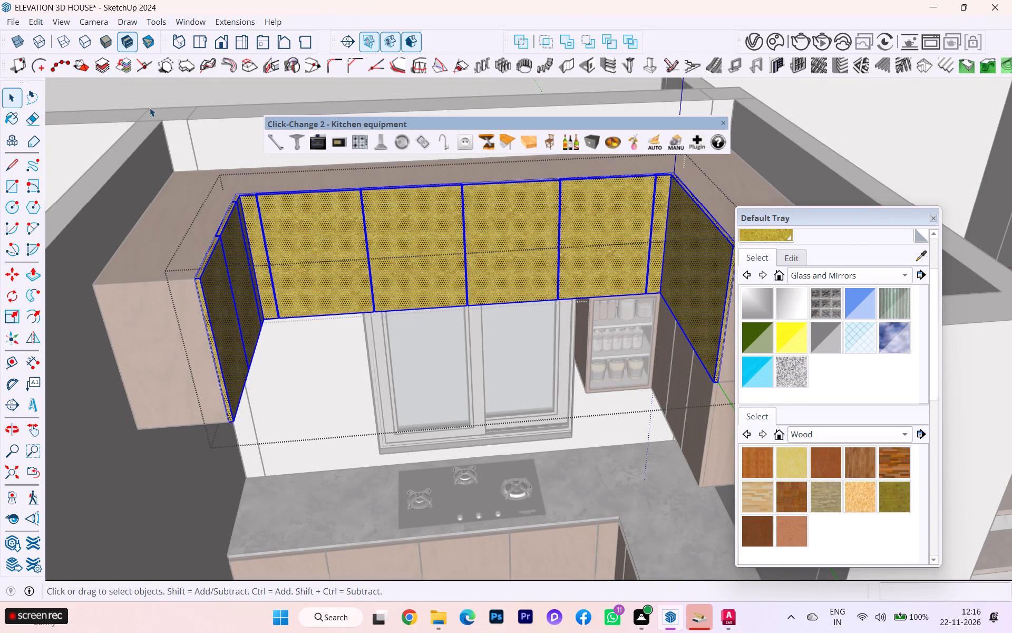
# Examine the yellow upper cabinet doors together with the cabinet carcass, counter and lower cabinets from several angles.
pyautogui.scroll(3, 298, 287)
pyautogui.scroll(-1, 374, 273)
pyautogui.moveTo(375, 273); pyautogui.dragTo(344, 183, button='middle')
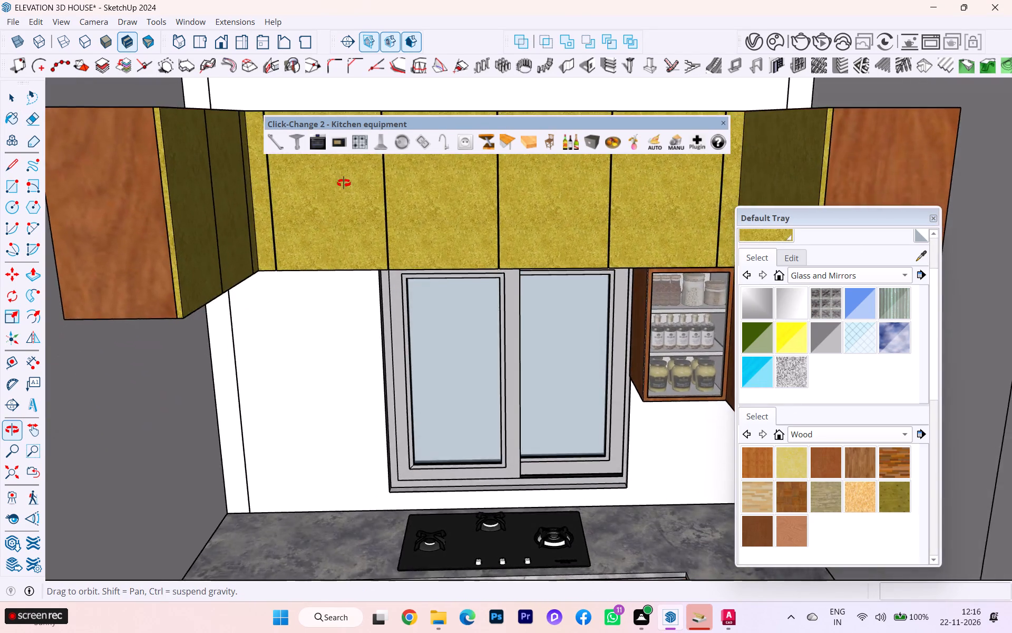
pyautogui.moveTo(344, 183); pyautogui.dragTo(411, 211, button='middle')
pyautogui.scroll(-2, 412, 211)
pyautogui.scroll(2, 410, 214)
pyautogui.scroll(-1, 408, 215)
pyautogui.moveTo(452, 220); pyautogui.dragTo(449, 201, button='middle')
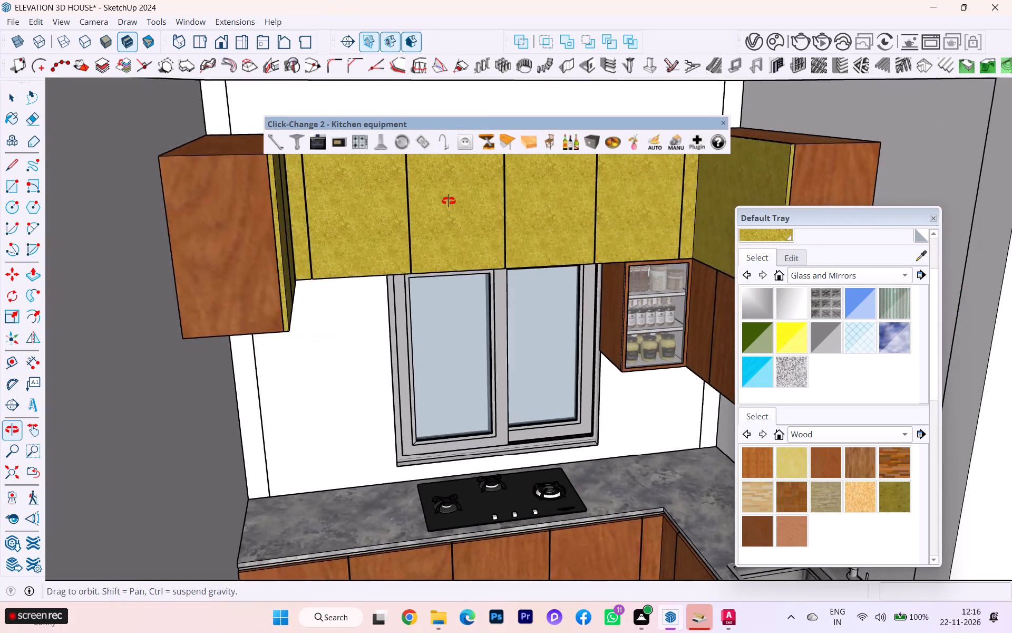
pyautogui.moveTo(449, 201); pyautogui.dragTo(396, 148, button='middle')
pyautogui.scroll(-3, 383, 199)
pyautogui.scroll(-1, 347, 271)
pyautogui.moveTo(349, 271); pyautogui.dragTo(421, 316, button='middle')
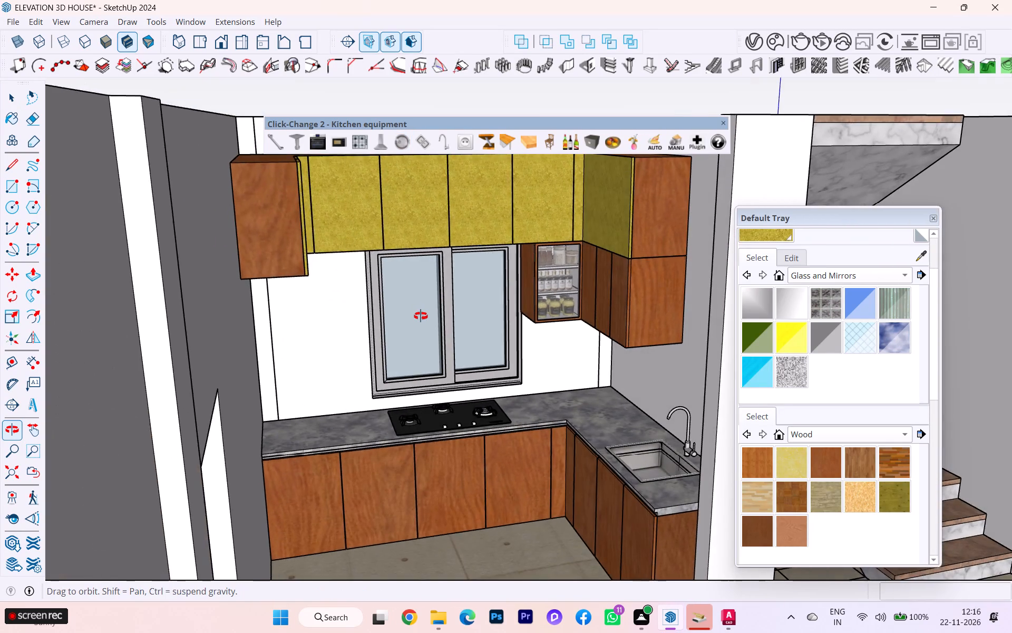
pyautogui.moveTo(421, 316); pyautogui.dragTo(432, 330, button='middle')
pyautogui.scroll(4, 383, 246)
pyautogui.moveTo(395, 222); pyautogui.dragTo(393, 294, button='middle')
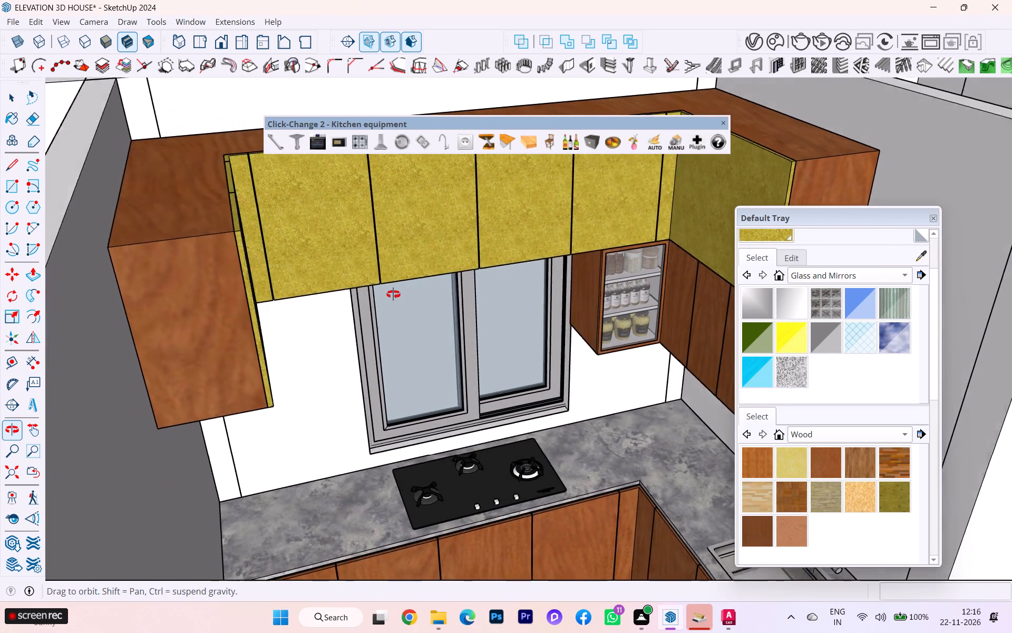
pyautogui.moveTo(393, 294); pyautogui.dragTo(369, 308, button='middle')
# Select all the connected geometry of the U-shaped upper cabinet carcass and paint it with the speckled yellow board material.
pyautogui.click(140, 282)
pyautogui.tripleClick(140, 282)
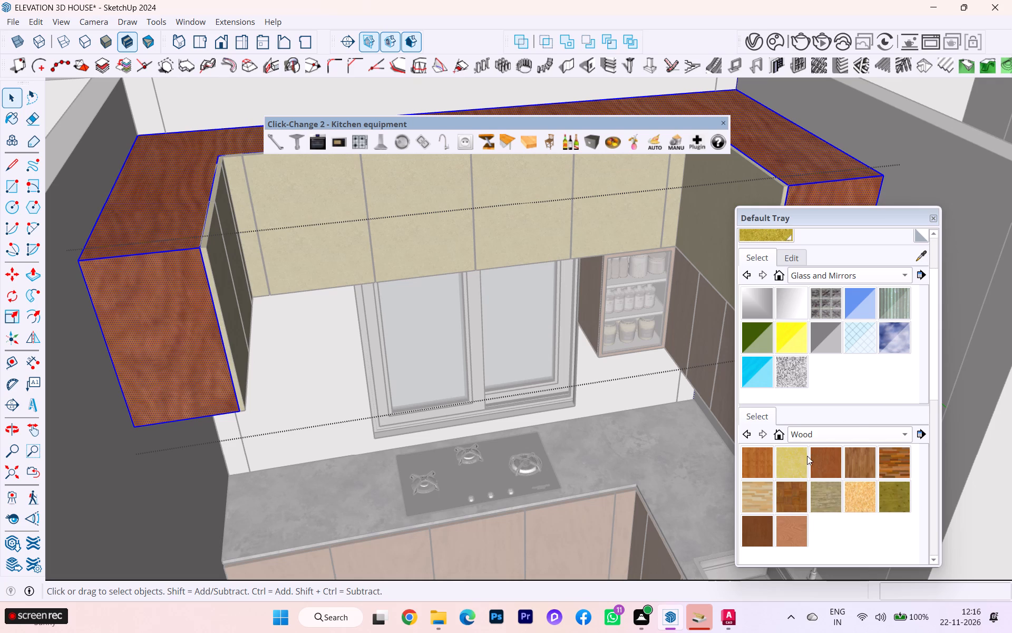
pyautogui.click(782, 455)
pyautogui.click(160, 258)
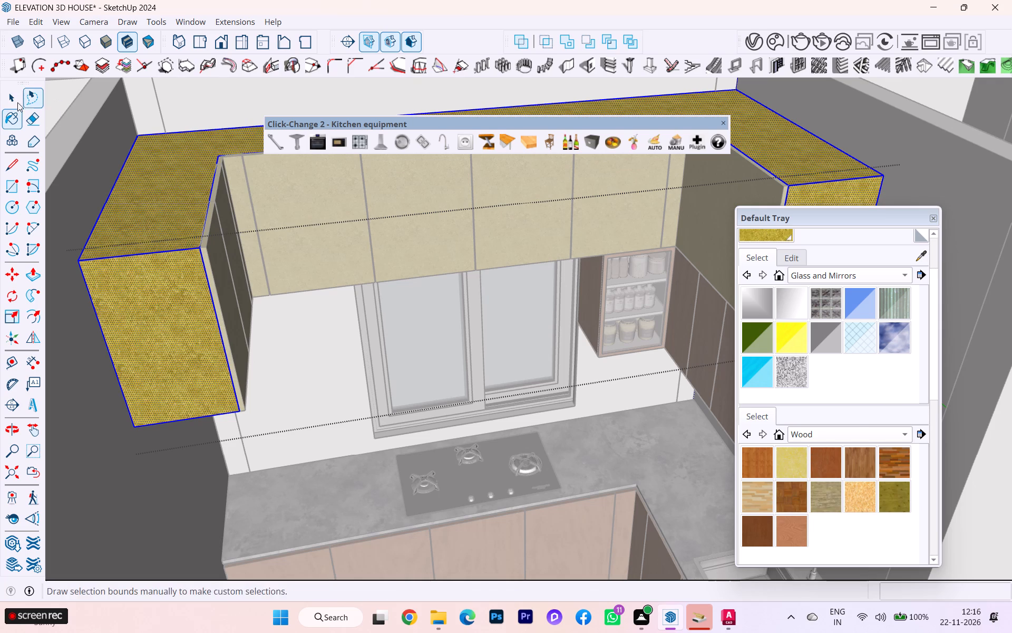
pyautogui.click(16, 100)
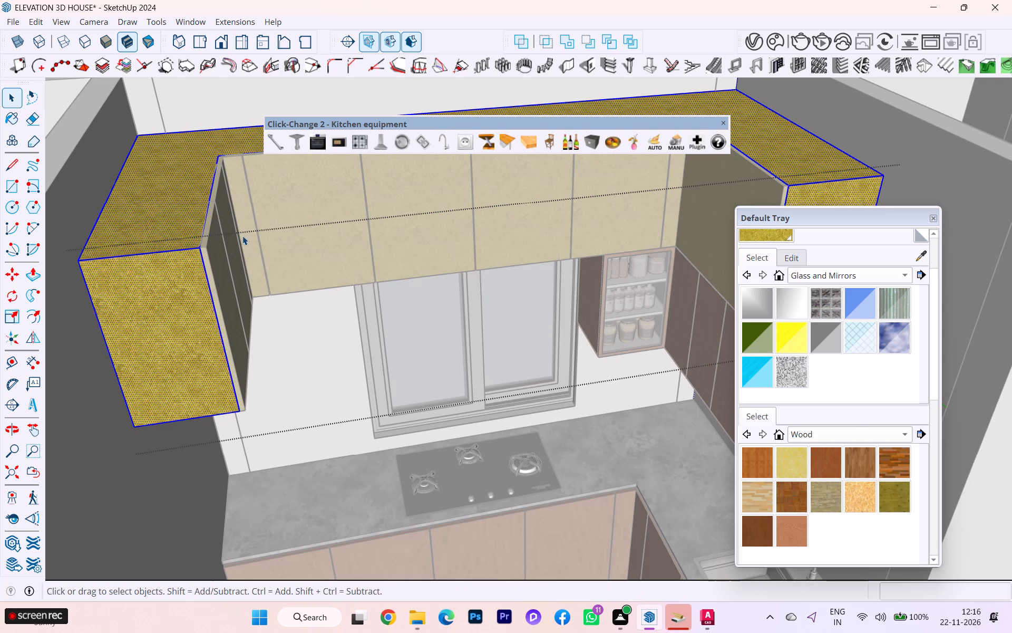
# Select all the connected geometry inside the door panel group and paint it with the reddish-brown wood material.
pyautogui.doubleClick(242, 236)
pyautogui.tripleClick(236, 240)
pyautogui.click(236, 240)
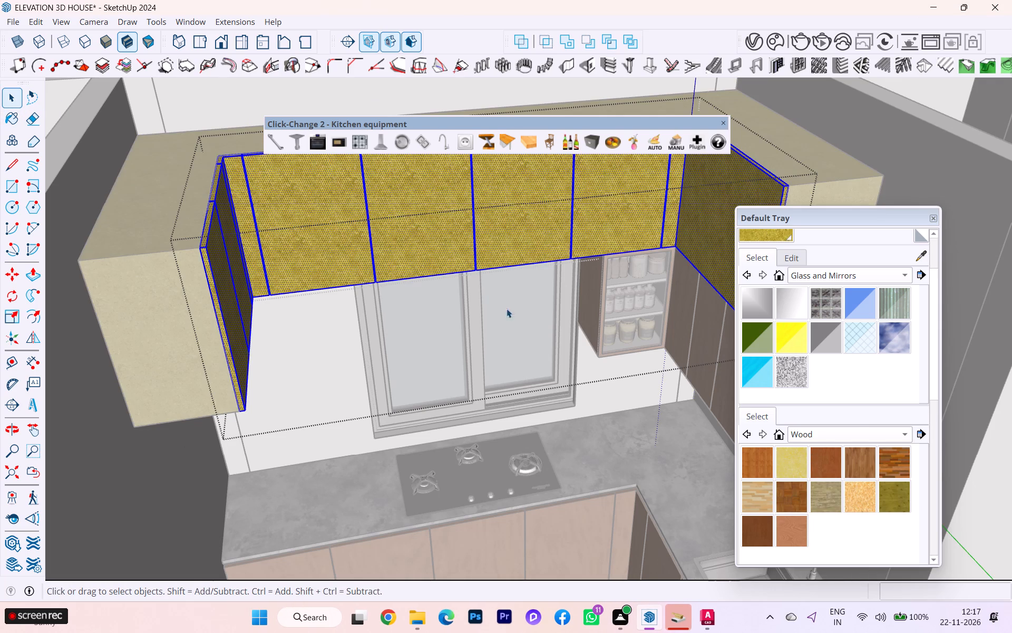
pyautogui.click(827, 469)
pyautogui.click(227, 192)
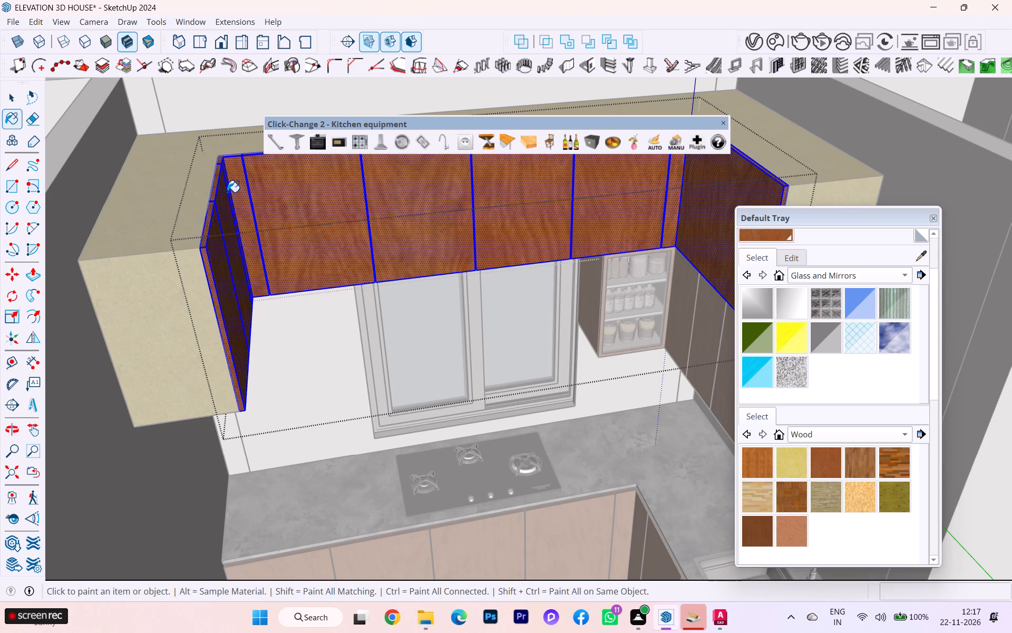
pyautogui.click(13, 91)
pyautogui.scroll(-4, 131, 105)
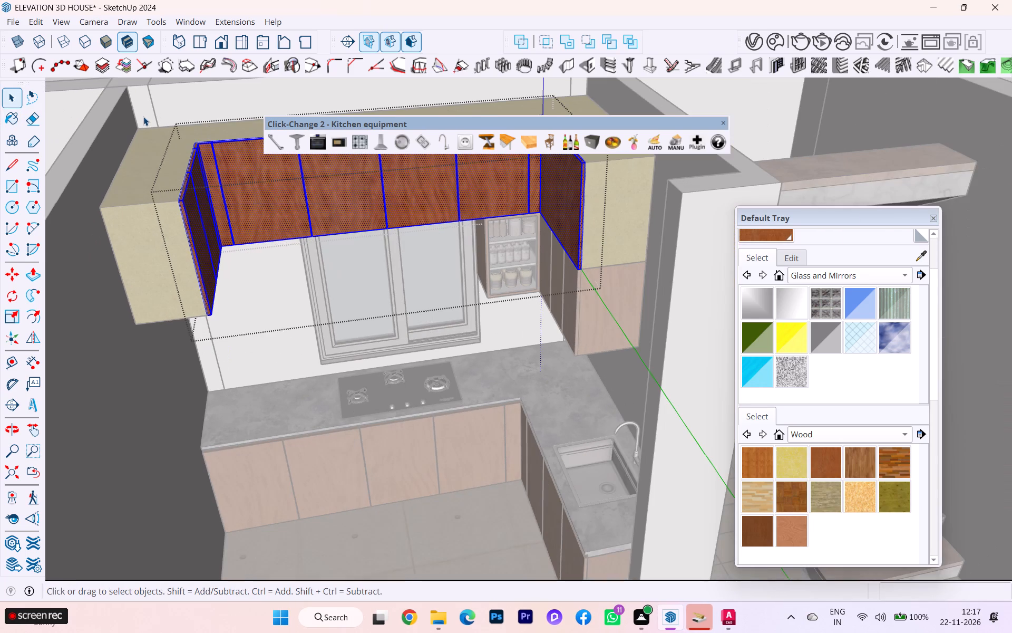
# Examine the reddish-brown upper doors and yellow carcass together with the counter, lower cabinets and floor from several distances.
pyautogui.click(98, 90)
pyautogui.scroll(-3, 220, 127)
pyautogui.moveTo(264, 147); pyautogui.dragTo(119, 79, button='middle')
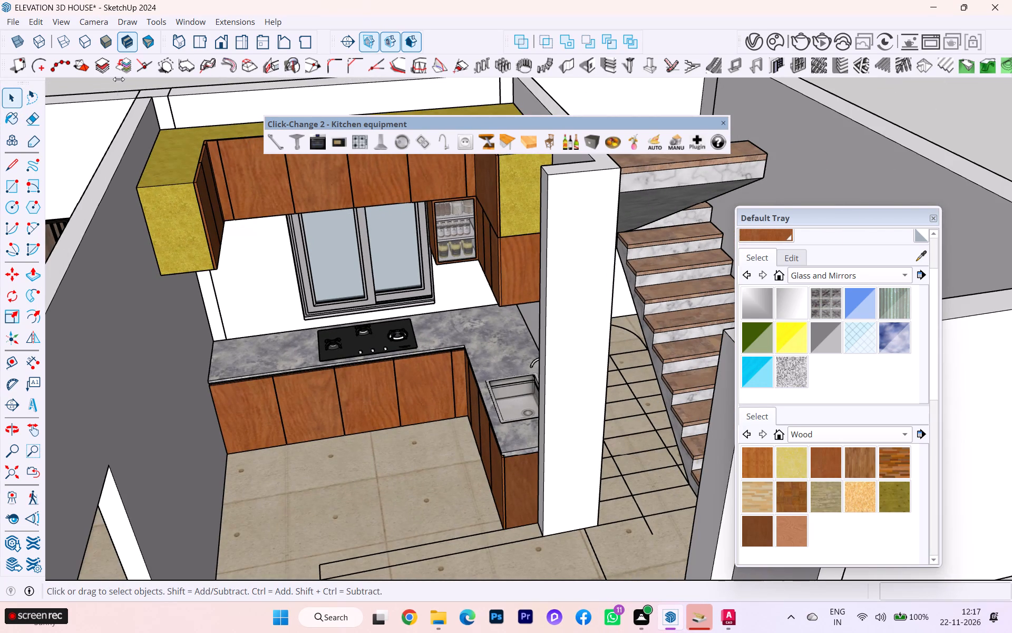
pyautogui.moveTo(119, 79); pyautogui.dragTo(118, 82, button='middle')
pyautogui.moveTo(215, 191); pyautogui.dragTo(100, 92, button='middle')
pyautogui.moveTo(308, 243); pyautogui.dragTo(515, 265, button='middle')
pyautogui.scroll(-15, 529, 229)
pyautogui.scroll(-5, 688, 254)
pyautogui.scroll(2, 688, 255)
pyautogui.scroll(-1, 688, 255)
pyautogui.scroll(-3, 384, 277)
pyautogui.moveTo(532, 298); pyautogui.dragTo(391, 367, button='middle')
pyautogui.scroll(-4, 392, 368)
pyautogui.scroll(2, 410, 396)
pyautogui.scroll(-2, 410, 397)
pyautogui.scroll(1, 408, 401)
pyautogui.scroll(-1, 407, 402)
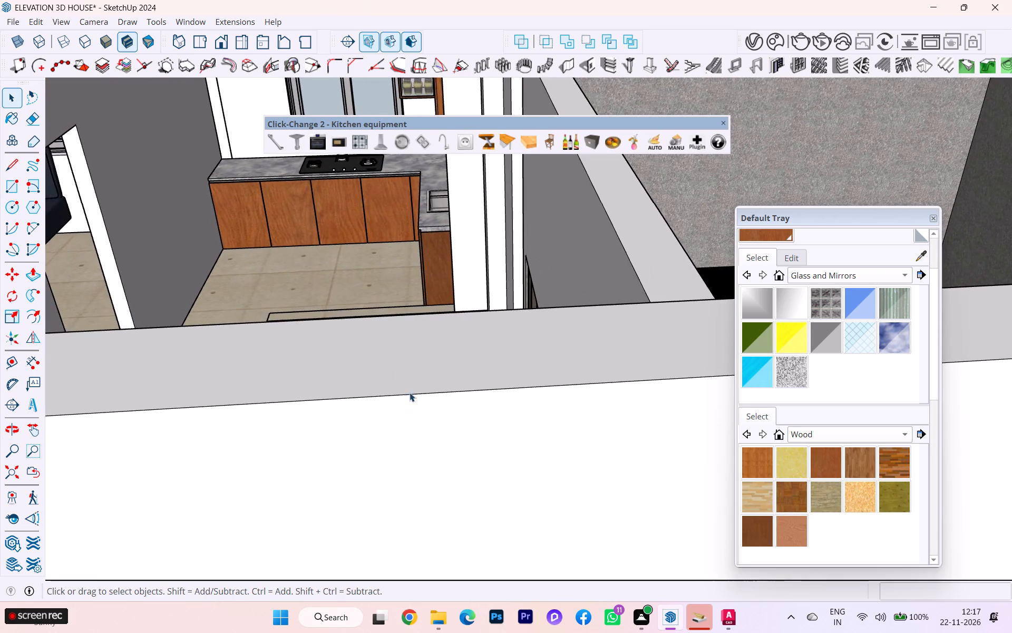
pyautogui.scroll(-3, 392, 356)
pyautogui.scroll(2, 390, 356)
pyautogui.scroll(-16, 390, 356)
pyautogui.scroll(2, 366, 334)
pyautogui.scroll(-1, 366, 334)
pyautogui.scroll(3, 366, 334)
pyautogui.scroll(2, 352, 187)
pyautogui.scroll(-1, 349, 178)
pyautogui.scroll(9, 346, 175)
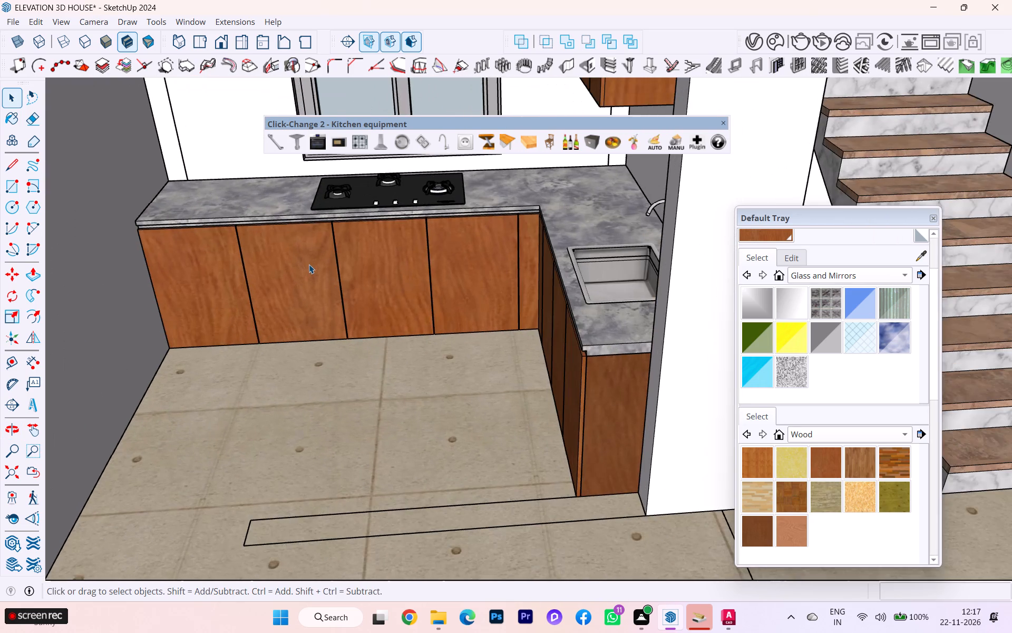
pyautogui.moveTo(371, 264); pyautogui.dragTo(401, 183, button='middle')
pyautogui.scroll(-9, 469, 328)
pyautogui.scroll(2, 472, 373)
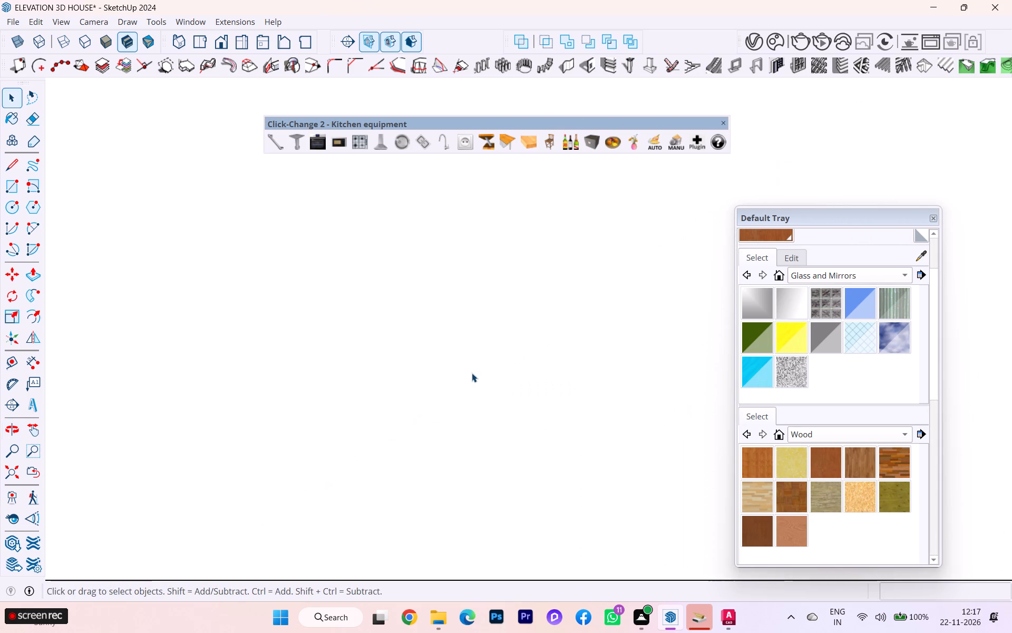
pyautogui.scroll(4, 472, 373)
# Fit the entire model in view, return to the kitchen and examine the upper cabinets closely.
pyautogui.click(7, 491)
pyautogui.click(11, 477)
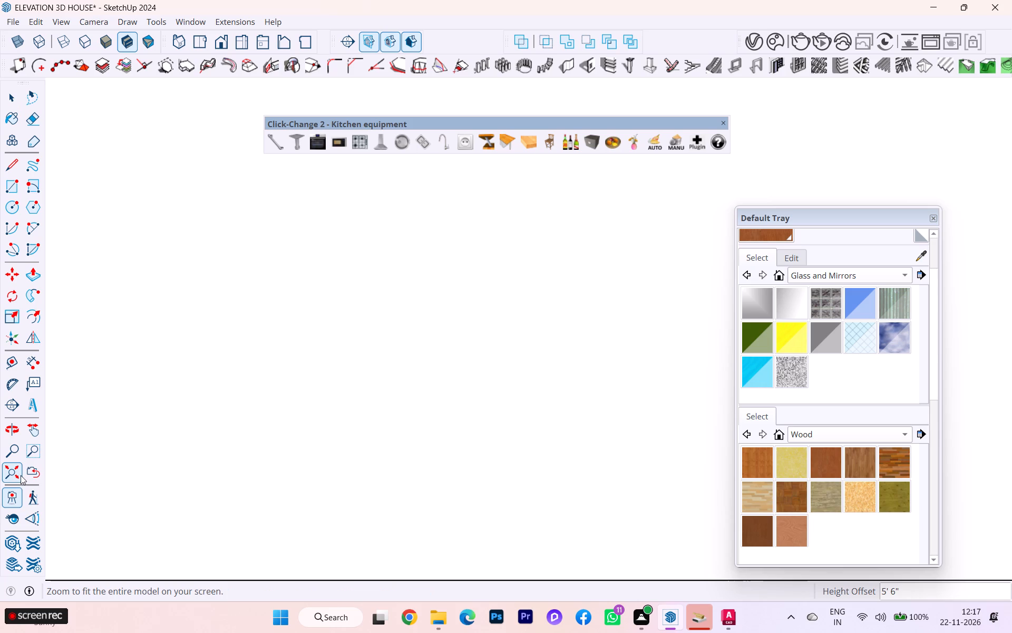
pyautogui.scroll(-3, 30, 480)
pyautogui.scroll(1, 29, 481)
pyautogui.scroll(-4, 29, 481)
pyautogui.scroll(-1, 499, 337)
pyautogui.scroll(2, 499, 337)
pyautogui.scroll(-1, 497, 339)
pyautogui.scroll(-3, 442, 372)
pyautogui.scroll(3, 438, 376)
pyautogui.scroll(-4, 435, 378)
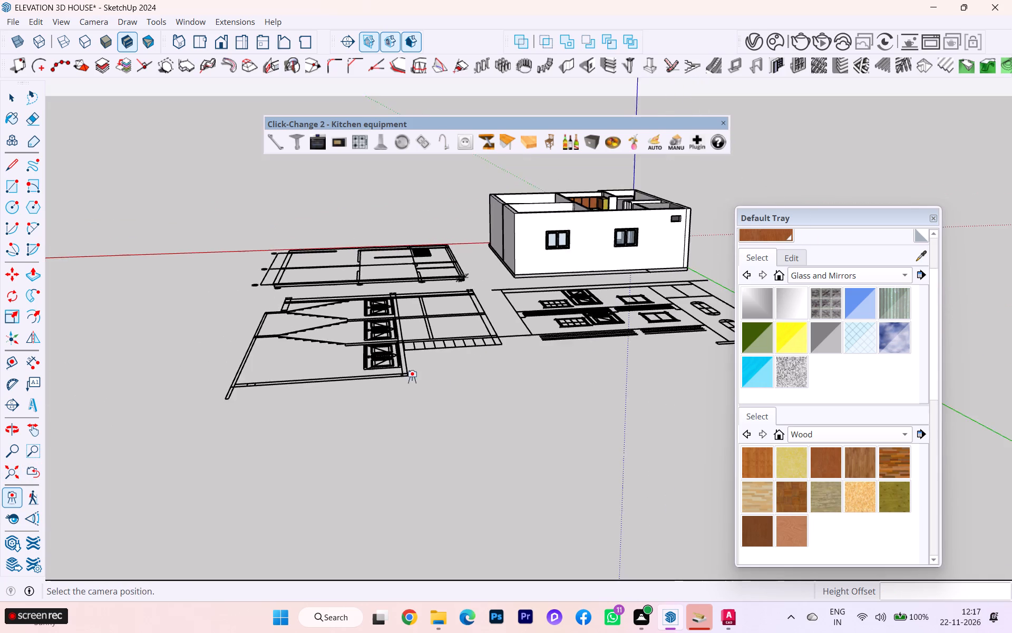
pyautogui.moveTo(412, 379); pyautogui.dragTo(361, 478, button='middle')
pyautogui.scroll(13, 660, 235)
pyautogui.scroll(-2, 553, 172)
pyautogui.scroll(4, 553, 172)
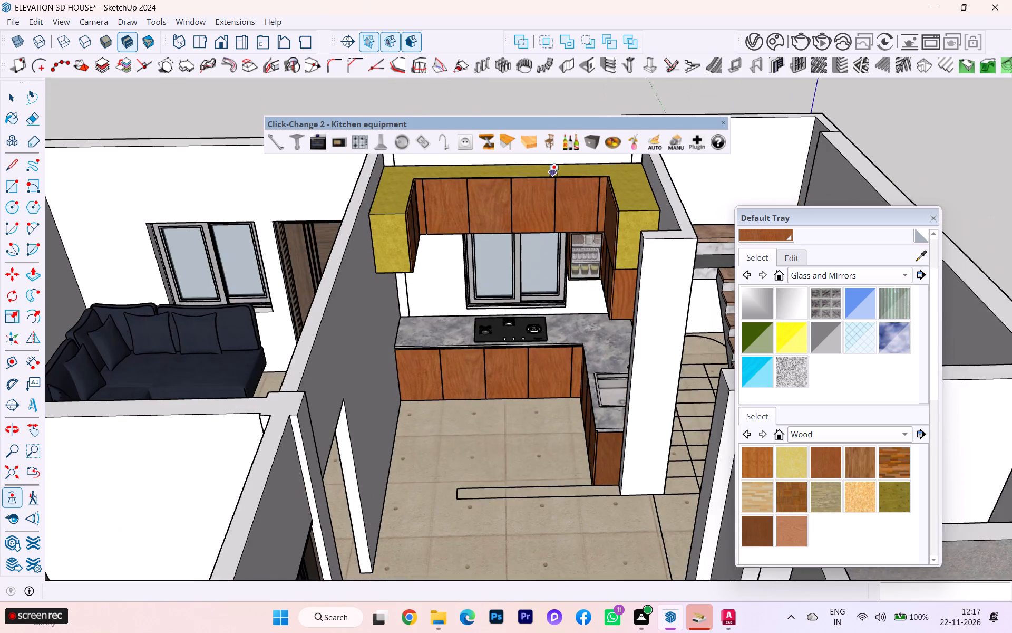
pyautogui.scroll(4, 553, 172)
pyautogui.scroll(-4, 556, 172)
pyautogui.scroll(3, 556, 172)
pyautogui.moveTo(578, 162); pyautogui.dragTo(620, 133, button='middle')
pyautogui.scroll(9, 678, 213)
pyautogui.moveTo(677, 213); pyautogui.dragTo(676, 200, button='middle')
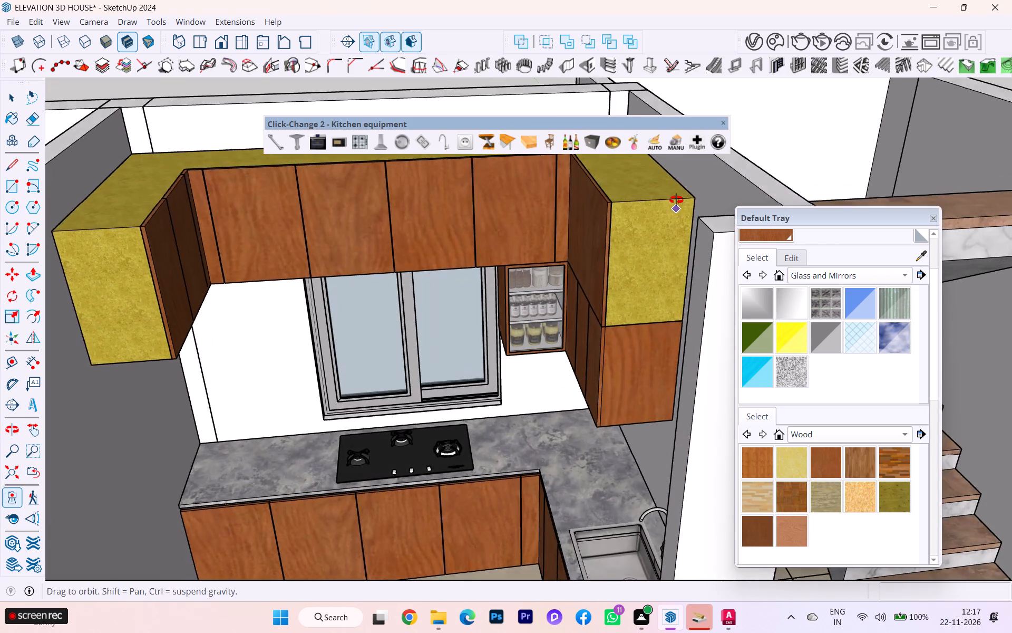
pyautogui.moveTo(676, 200); pyautogui.dragTo(663, 232, button='middle')
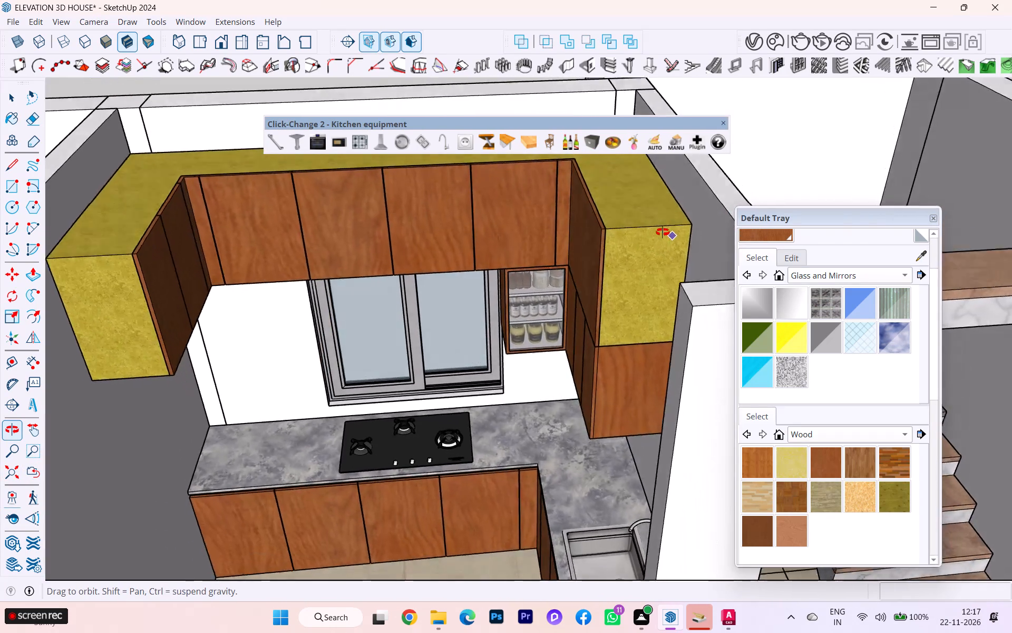
pyautogui.moveTo(663, 232); pyautogui.dragTo(627, 130, button='middle')
pyautogui.scroll(2, 354, 164)
pyautogui.scroll(-1, 302, 169)
pyautogui.scroll(7, 301, 169)
pyautogui.scroll(3, 220, 191)
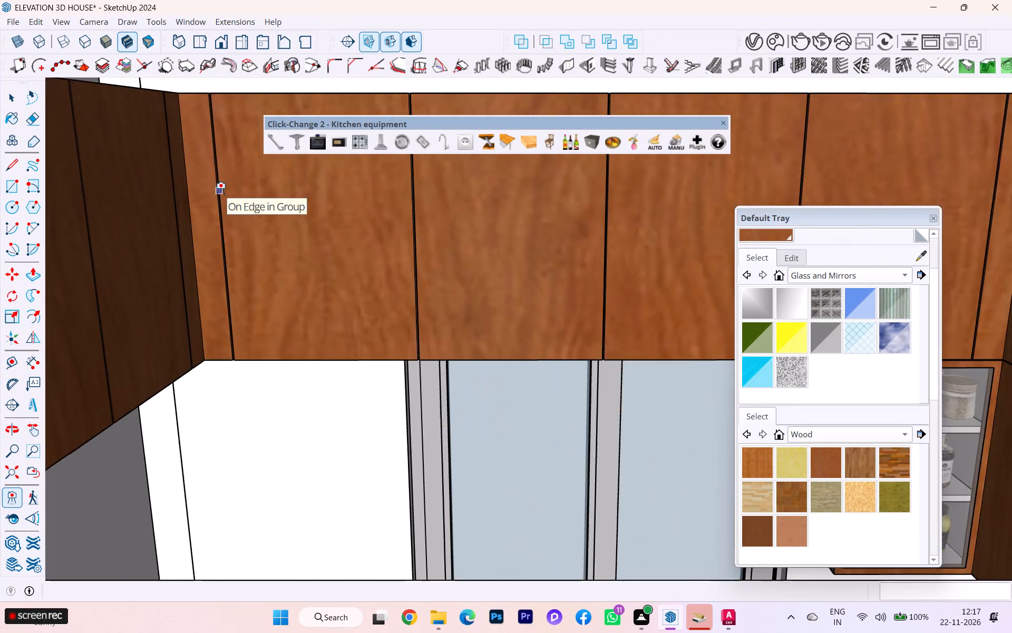
pyautogui.scroll(-5, 226, 194)
pyautogui.moveTo(341, 185); pyautogui.dragTo(436, 222, button='middle')
pyautogui.scroll(-5, 329, 175)
pyautogui.scroll(1, 401, 197)
pyautogui.moveTo(491, 203); pyautogui.dragTo(459, 169, button='middle')
pyautogui.scroll(-1, 491, 203)
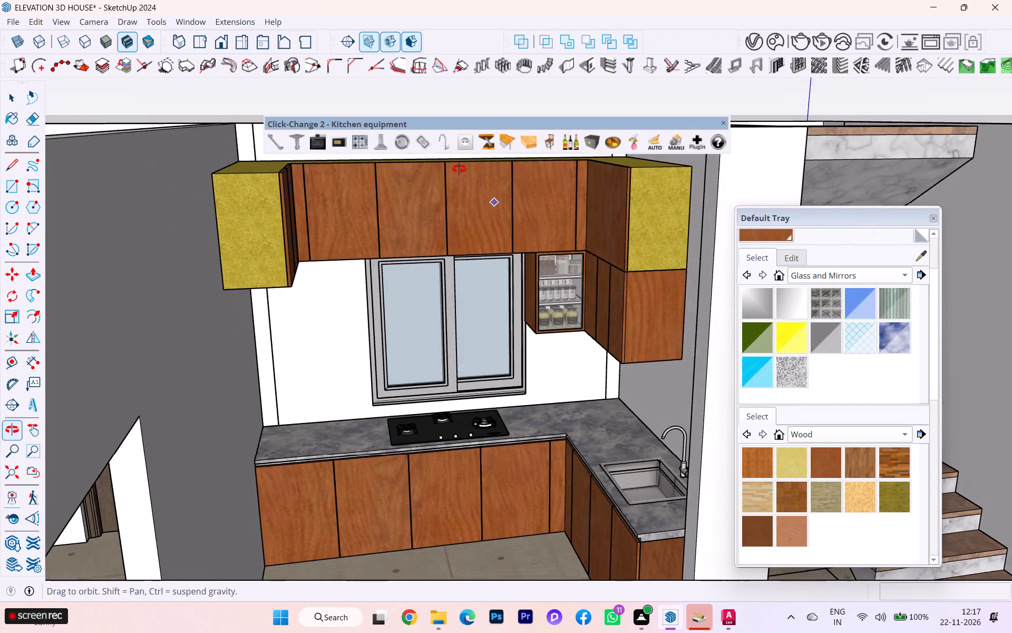
pyautogui.moveTo(459, 169); pyautogui.dragTo(456, 167, button='middle')
# Select all the connected geometry of the U-shaped upper cabinet carcass and paint it with the reddish-brown wood material.
pyautogui.click(17, 84)
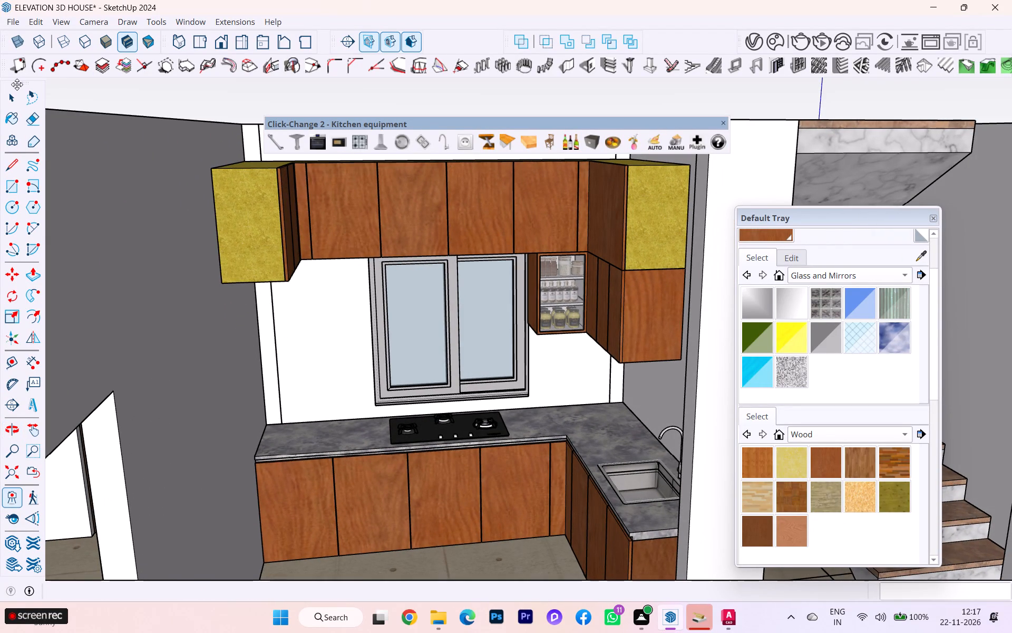
pyautogui.click(0, 102)
pyautogui.click(12, 99)
pyautogui.click(211, 208)
pyautogui.tripleClick(231, 208)
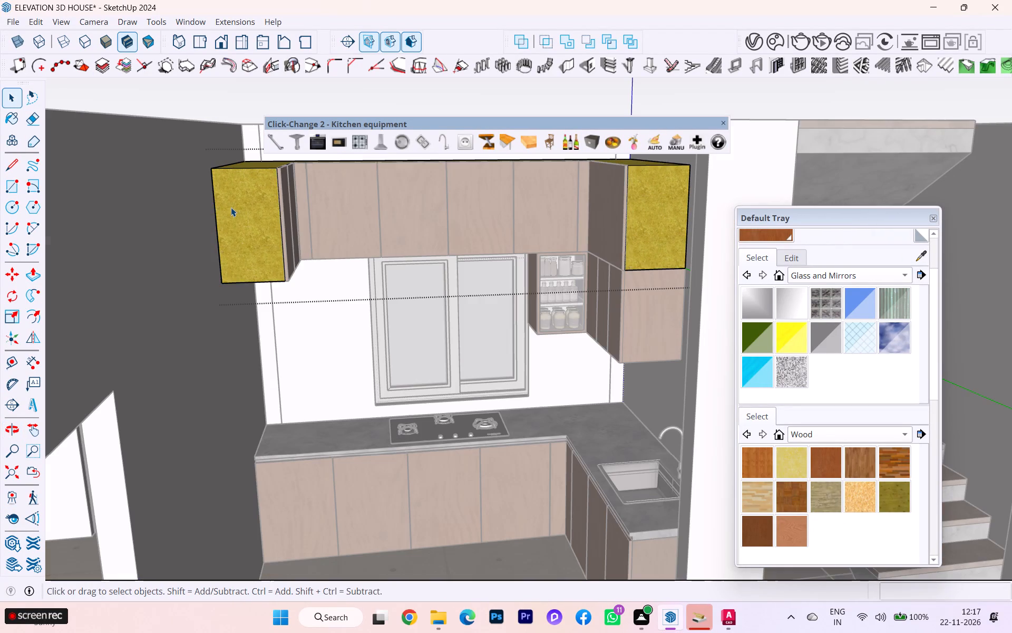
pyautogui.click(823, 454)
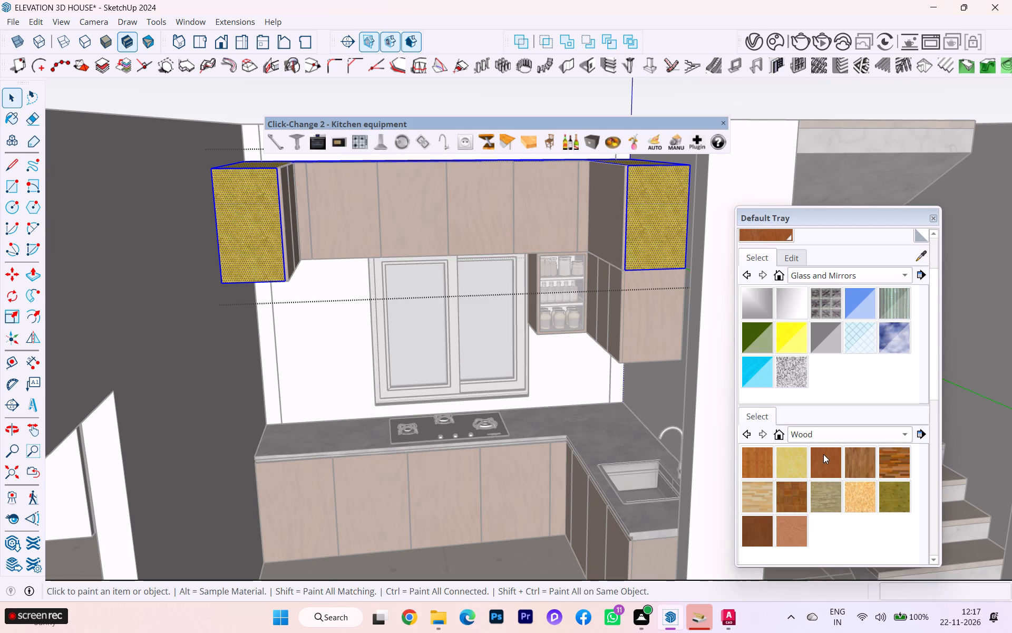
pyautogui.click(261, 220)
pyautogui.scroll(-2, 288, 236)
pyautogui.scroll(1, 289, 237)
pyautogui.scroll(-2, 291, 238)
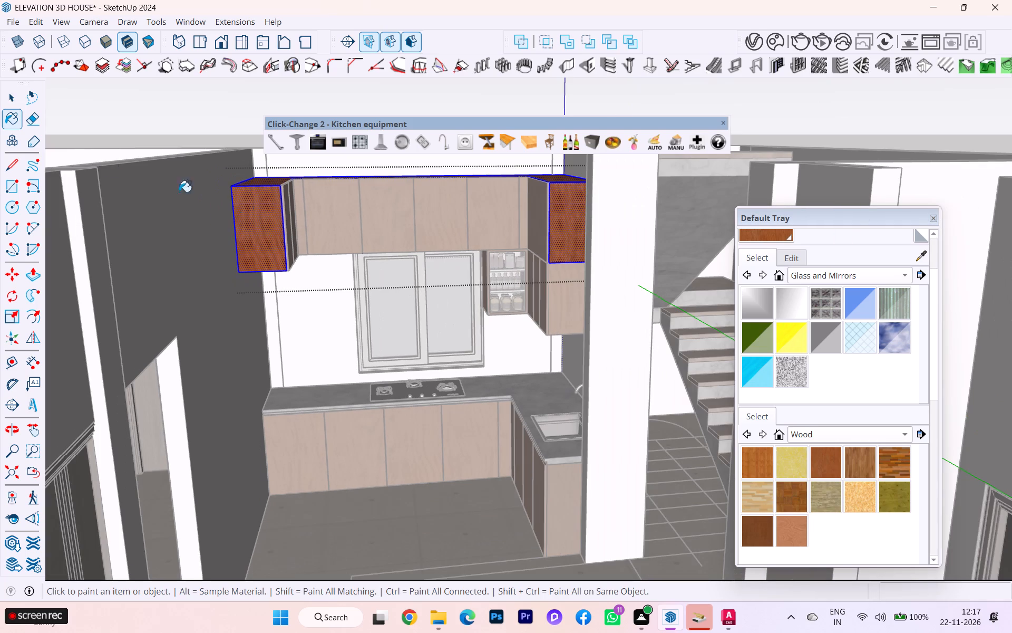
pyautogui.click(15, 102)
pyautogui.click(126, 111)
# Select all the connected geometry inside the door panel group and paint it with the shiny ribbed silver material from the Metal collection.
pyautogui.scroll(-1, 315, 215)
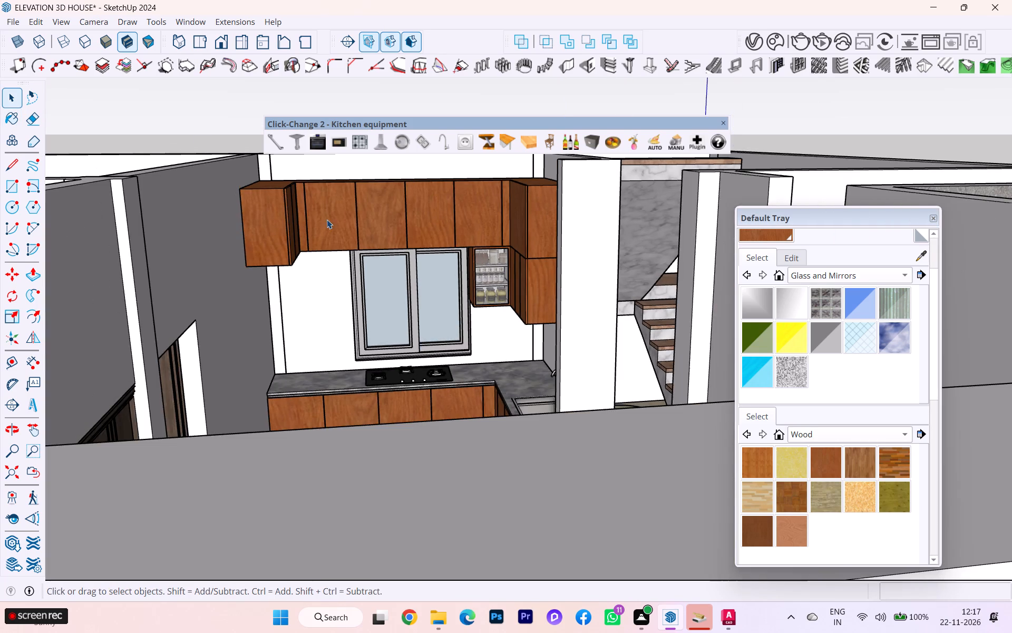
pyautogui.middleClick(327, 219)
pyautogui.scroll(3, 327, 219)
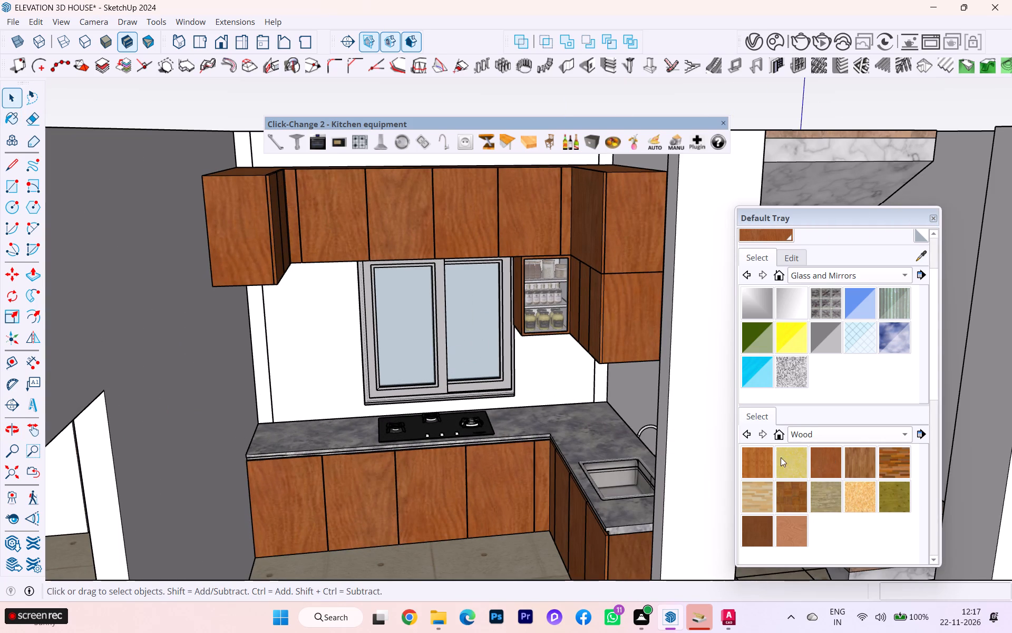
pyautogui.tripleClick(403, 216)
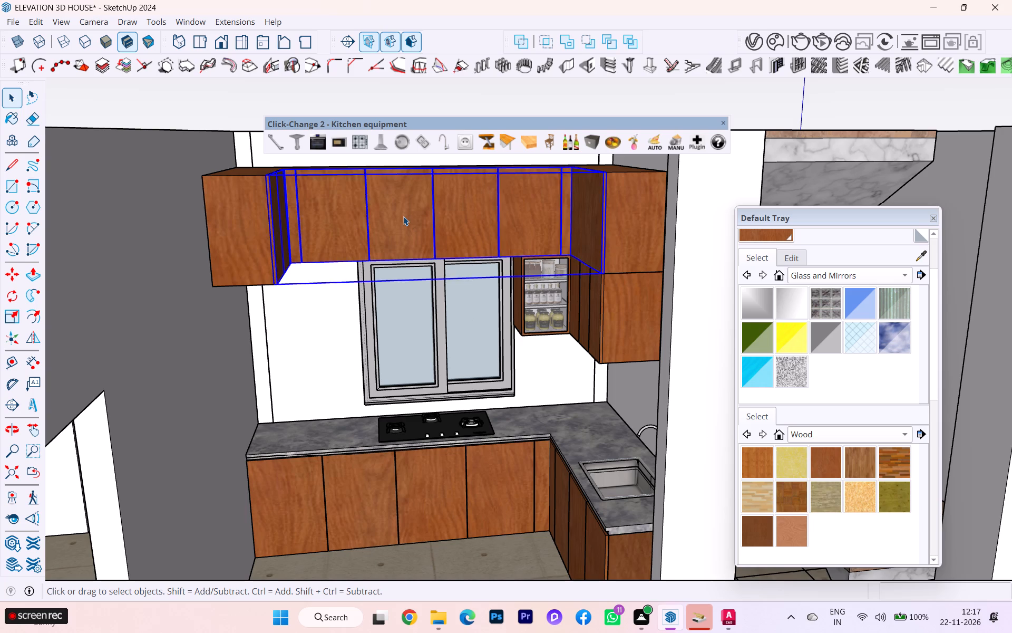
pyautogui.tripleClick(403, 216)
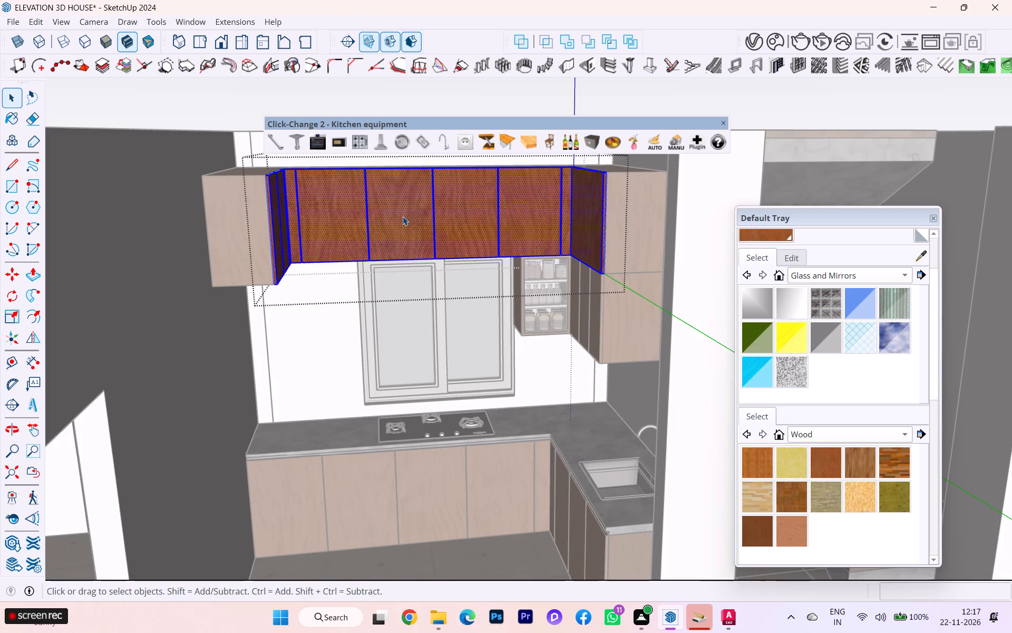
pyautogui.click(786, 431)
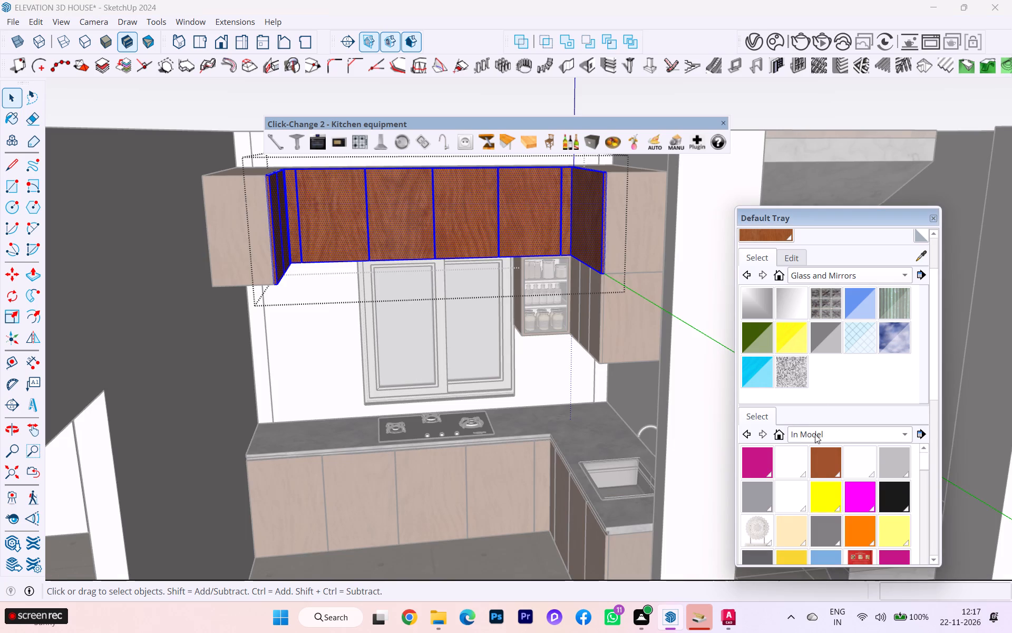
pyautogui.click(815, 434)
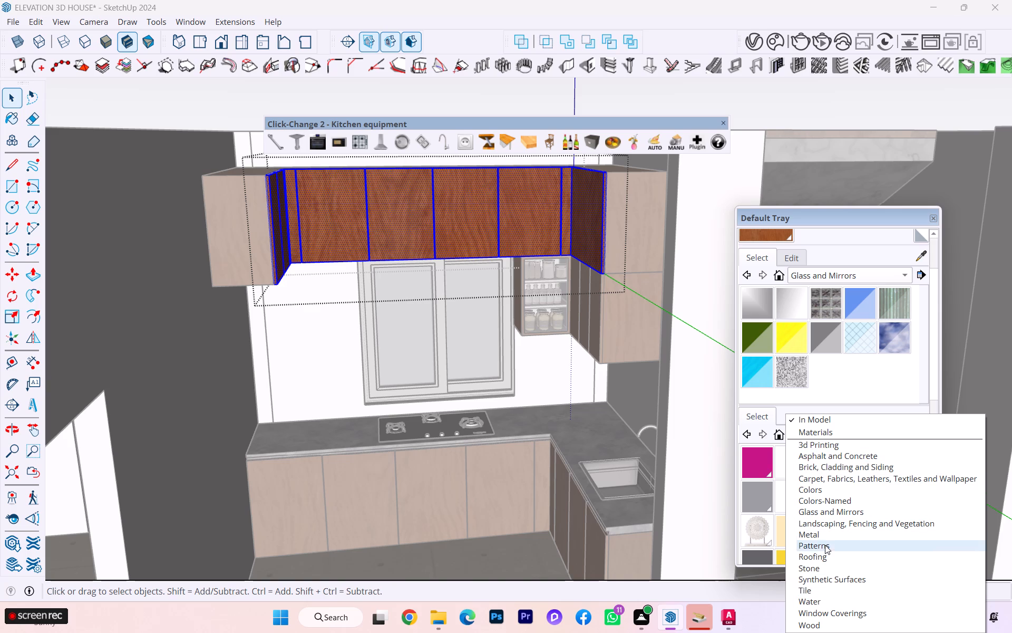
pyautogui.click(827, 528)
pyautogui.click(832, 433)
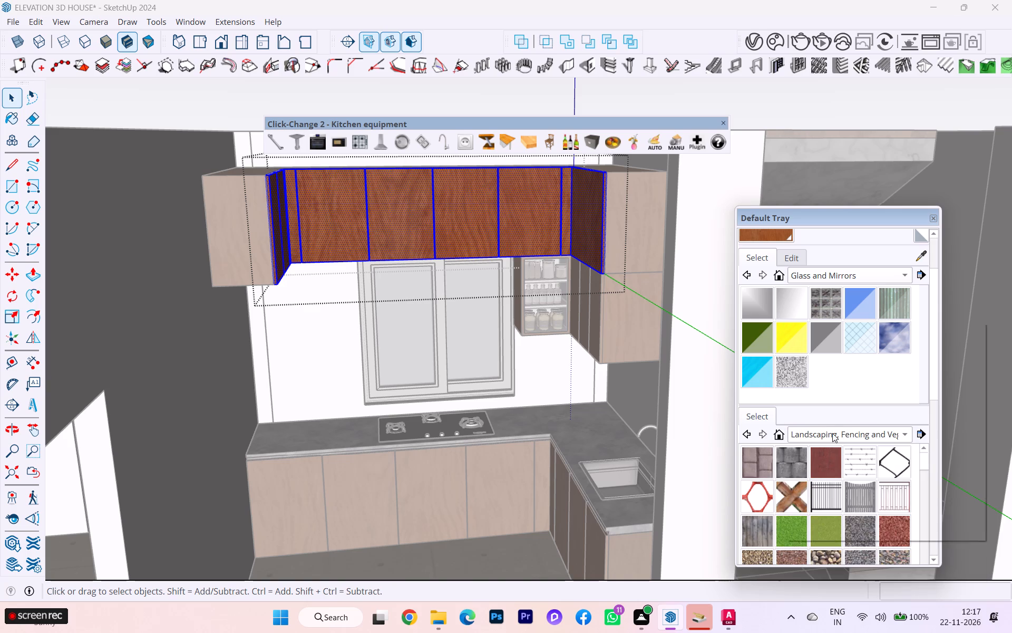
pyautogui.click(824, 442)
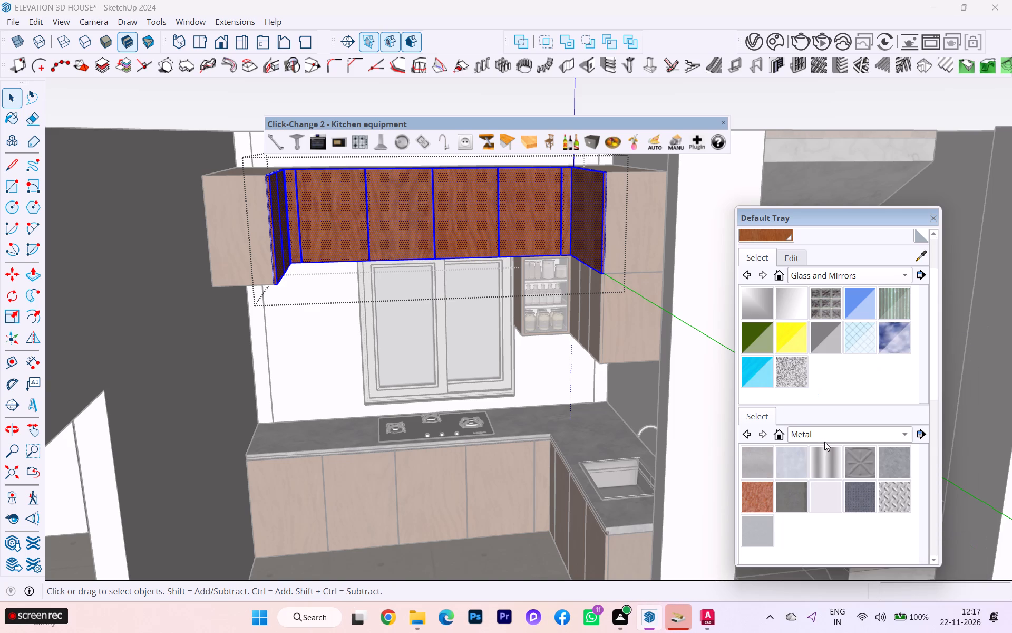
pyautogui.click(821, 454)
pyautogui.click(417, 223)
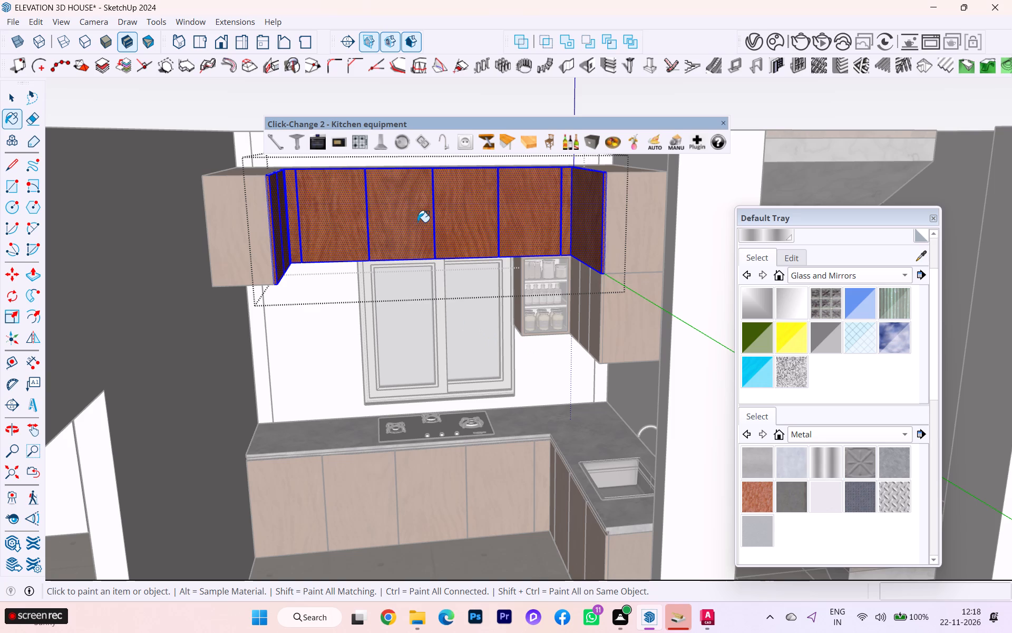
pyautogui.scroll(1, 417, 222)
pyautogui.scroll(2, 731, 440)
# Repaint the selected upper cabinet door panels with the mottled grey material from the Metal collection.
pyautogui.click(905, 464)
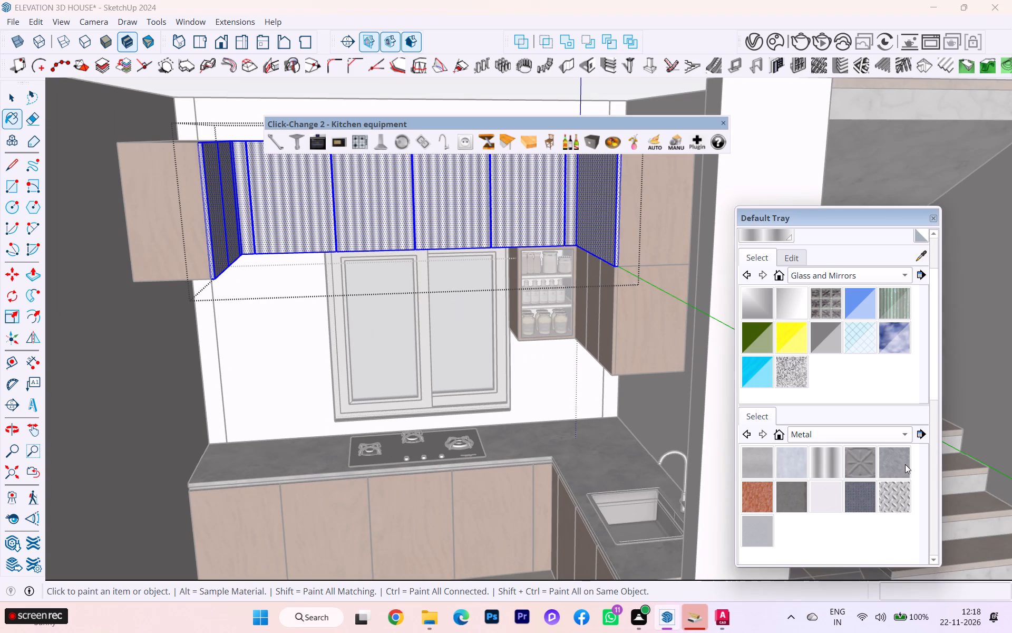
pyautogui.click(353, 186)
pyautogui.scroll(-1, 454, 284)
pyautogui.scroll(1, 454, 284)
pyautogui.scroll(-6, 455, 285)
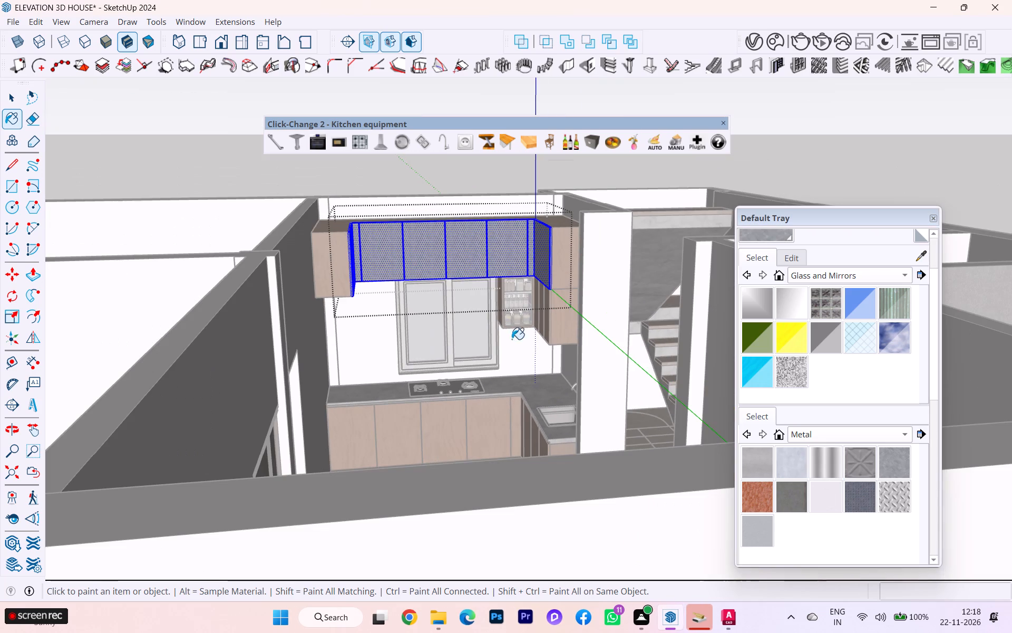
pyautogui.click(5, 98)
pyautogui.click(89, 123)
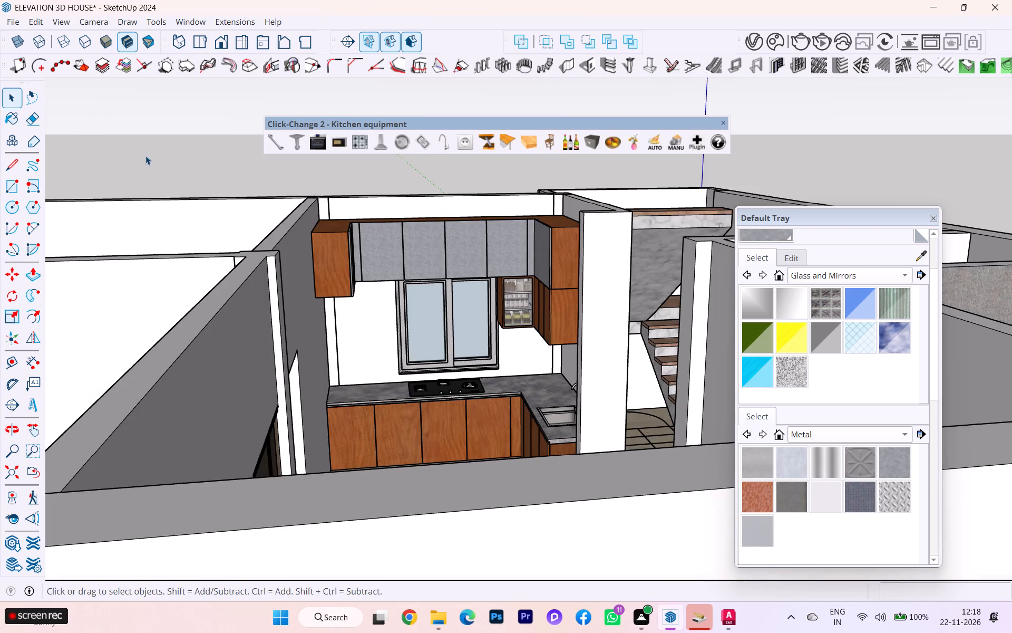
# Examine the grey metal door panels against the wooden carcass, window and counter, up close and from several angles.
pyautogui.scroll(2, 405, 260)
pyautogui.scroll(-1, 405, 260)
pyautogui.scroll(1, 405, 260)
pyautogui.scroll(-1, 405, 260)
pyautogui.scroll(4, 405, 260)
pyautogui.moveTo(629, 243); pyautogui.dragTo(355, 261, button='middle')
pyautogui.scroll(-1, 629, 243)
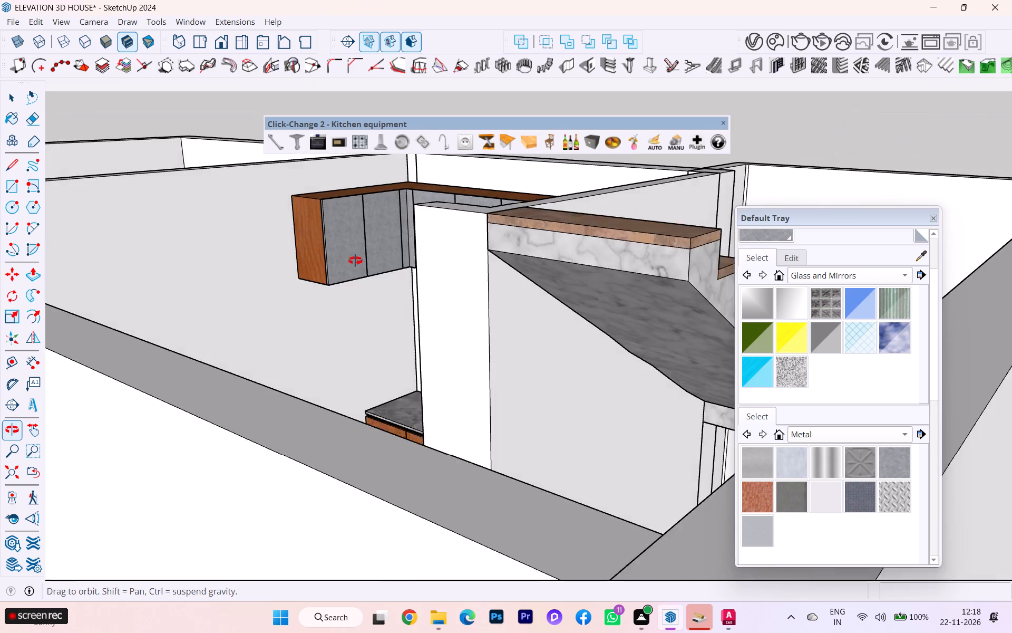
pyautogui.moveTo(355, 261); pyautogui.dragTo(457, 292, button='middle')
pyautogui.scroll(5, 320, 206)
pyautogui.scroll(8, 379, 203)
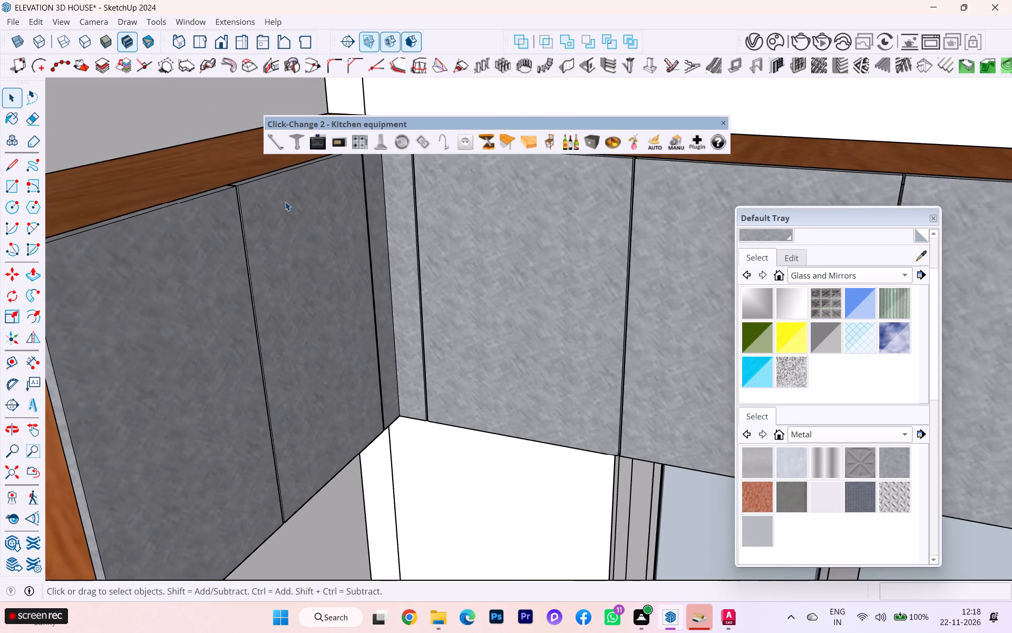
pyautogui.scroll(-1, 320, 253)
pyautogui.moveTo(327, 256); pyautogui.dragTo(415, 263, button='middle')
pyautogui.scroll(-4, 362, 246)
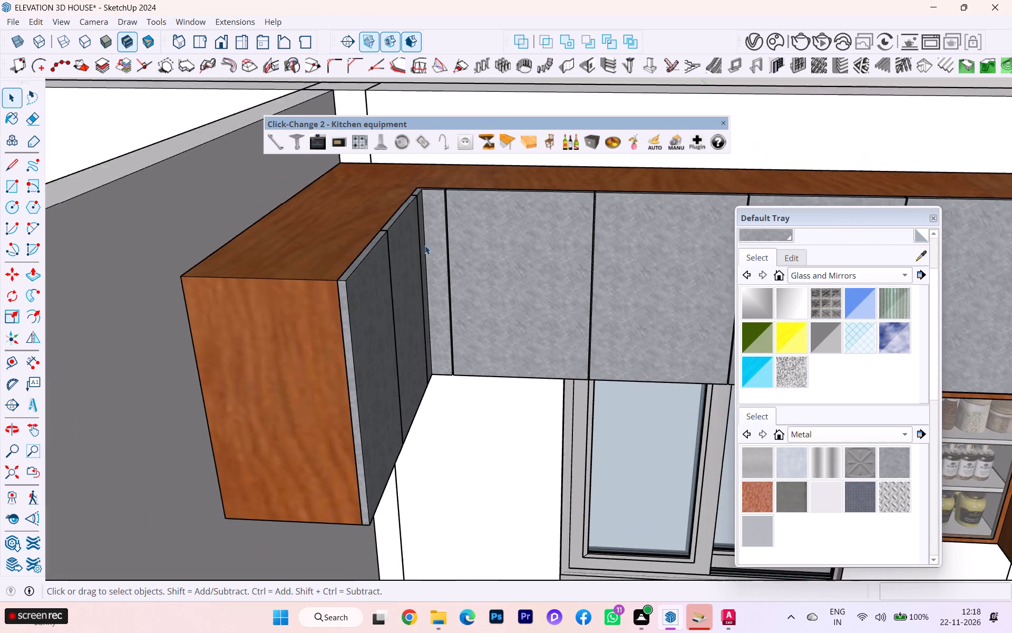
pyautogui.scroll(-1, 425, 245)
pyautogui.moveTo(428, 246); pyautogui.dragTo(435, 162, button='middle')
pyautogui.scroll(-1, 409, 218)
pyautogui.scroll(2, 408, 229)
pyautogui.scroll(-2, 407, 233)
pyautogui.scroll(-5, 453, 311)
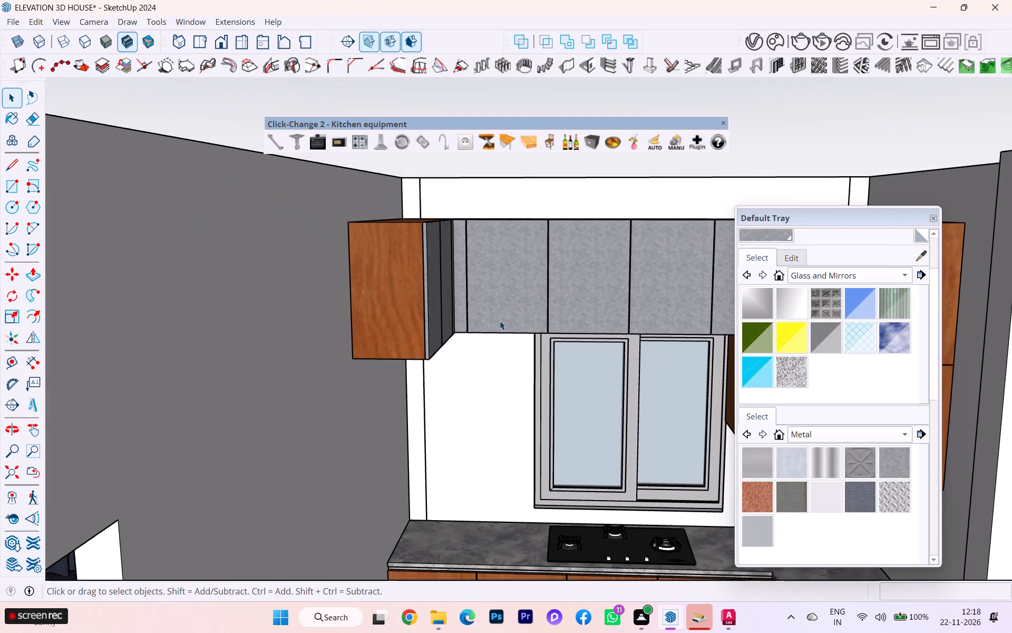
pyautogui.scroll(-1, 478, 312)
pyautogui.scroll(1, 473, 312)
pyautogui.scroll(-7, 466, 323)
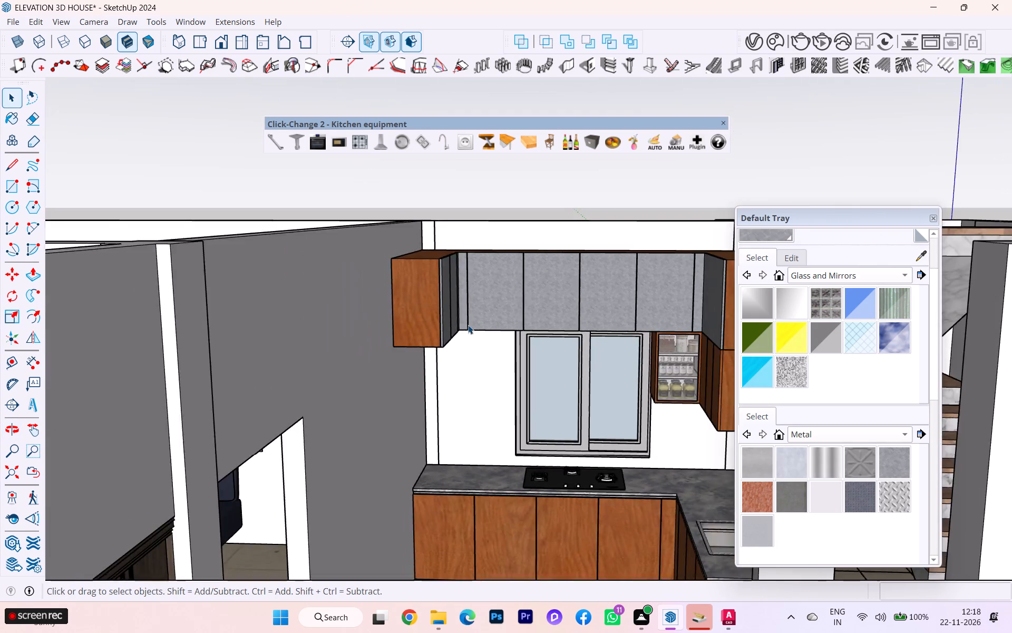
pyautogui.moveTo(472, 325); pyautogui.dragTo(570, 366, button='middle')
pyautogui.scroll(-1, 656, 314)
pyautogui.scroll(5, 679, 302)
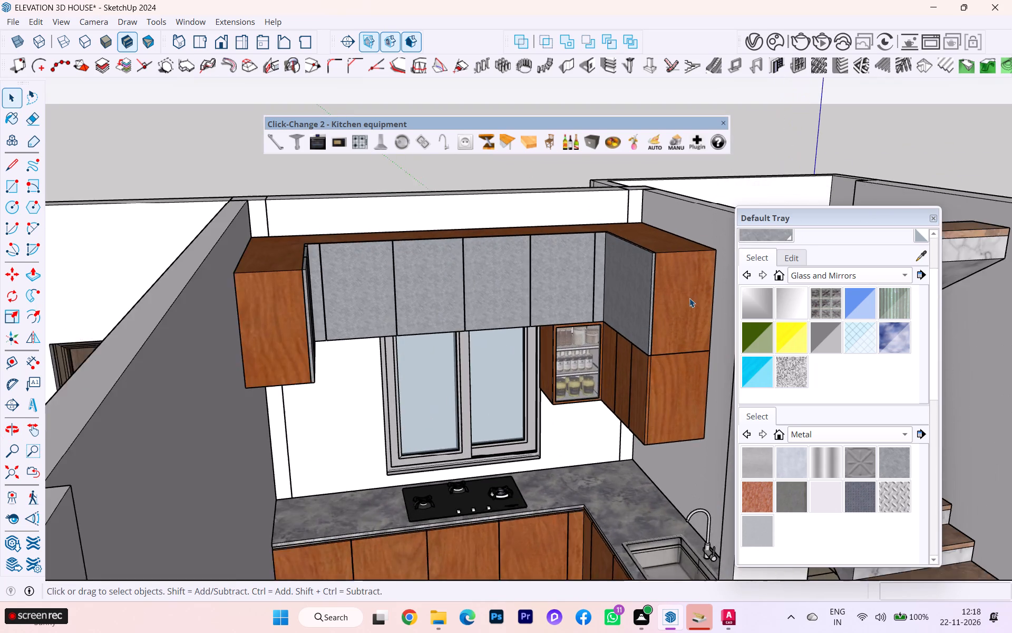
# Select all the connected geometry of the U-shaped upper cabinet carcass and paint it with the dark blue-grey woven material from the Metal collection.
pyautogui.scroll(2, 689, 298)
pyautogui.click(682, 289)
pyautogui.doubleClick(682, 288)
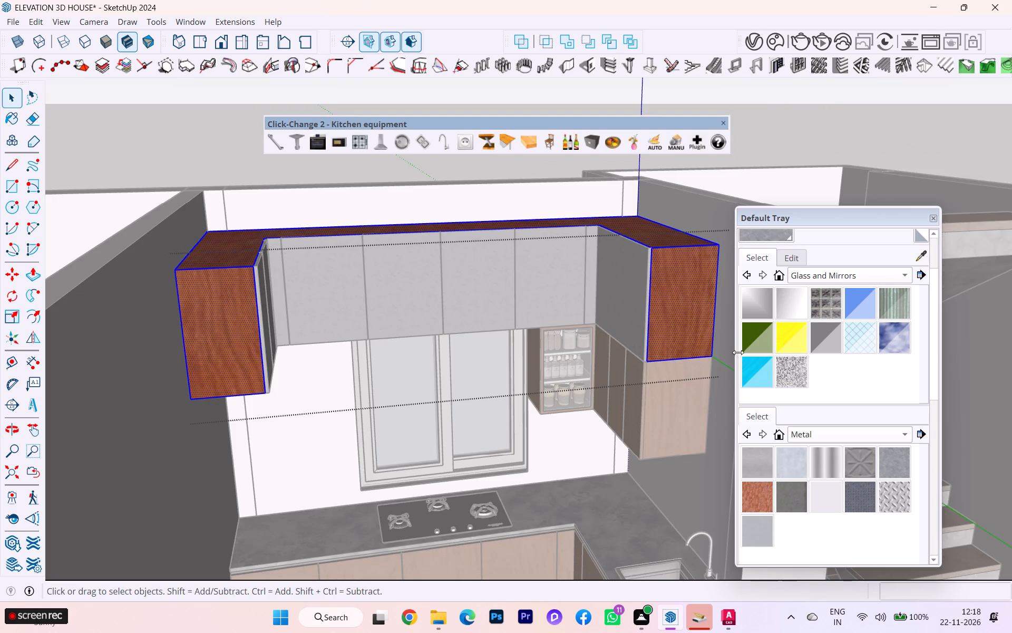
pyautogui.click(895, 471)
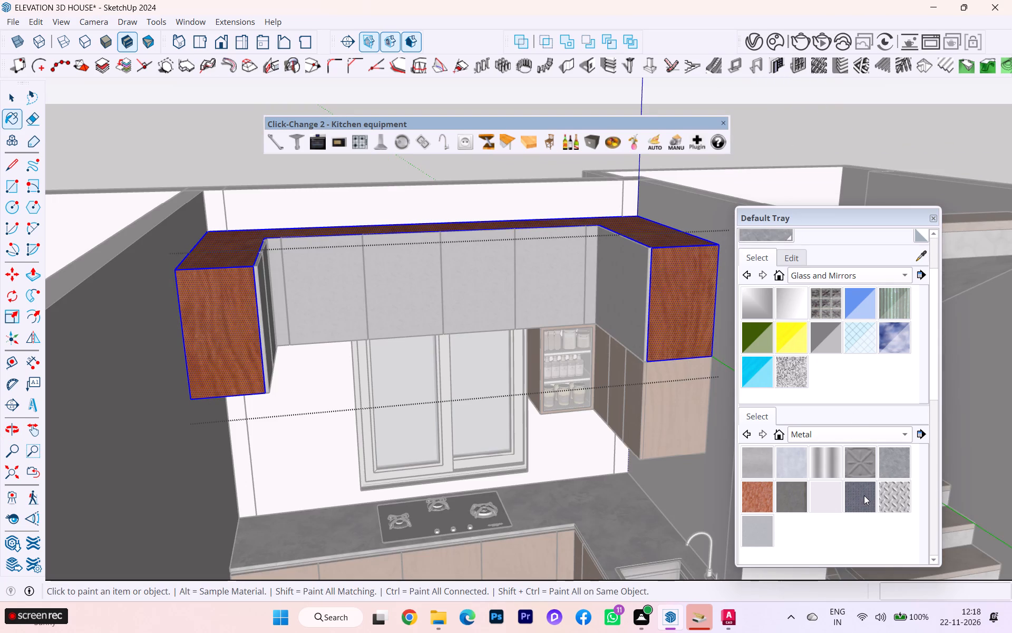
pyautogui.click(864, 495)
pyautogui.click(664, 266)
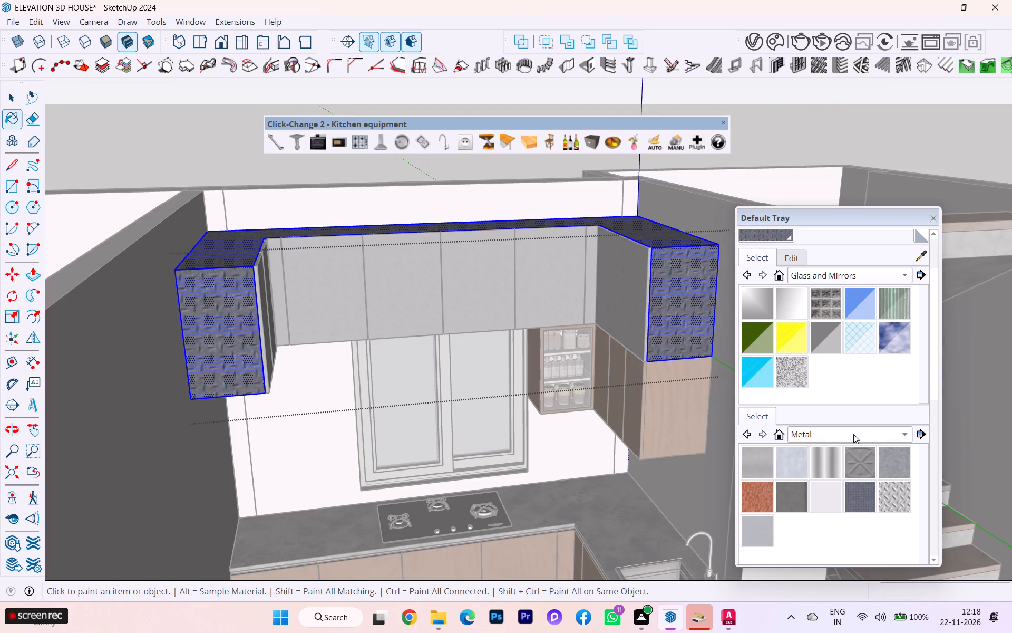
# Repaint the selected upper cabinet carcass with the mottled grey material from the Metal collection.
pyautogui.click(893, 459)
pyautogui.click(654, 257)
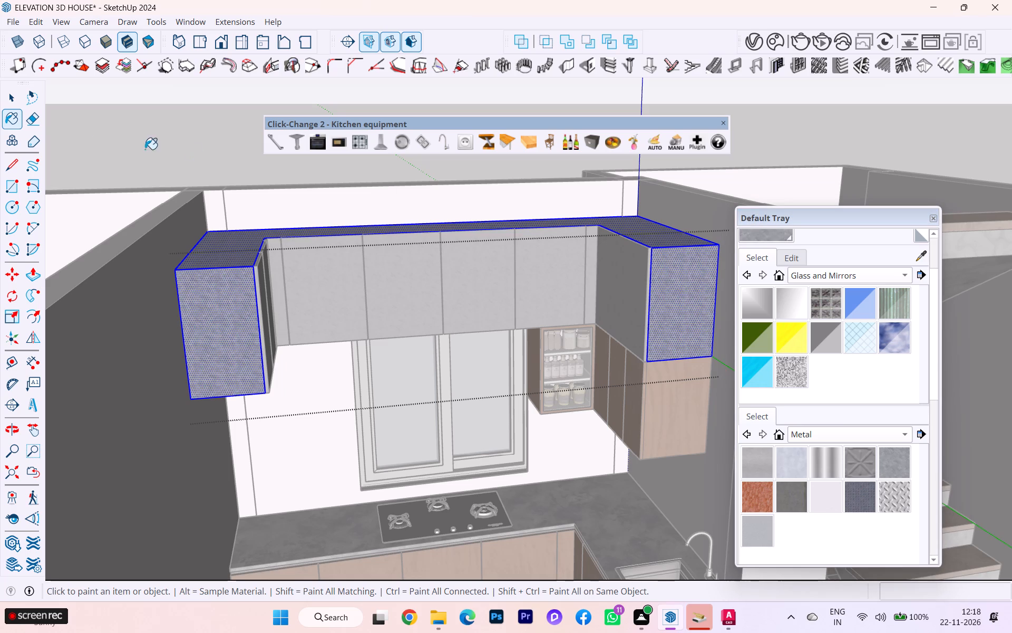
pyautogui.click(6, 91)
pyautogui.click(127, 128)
# Examine the grey upper cabinets against the wooden lower cabinets, window and staircase from several angles.
pyautogui.scroll(6, 300, 224)
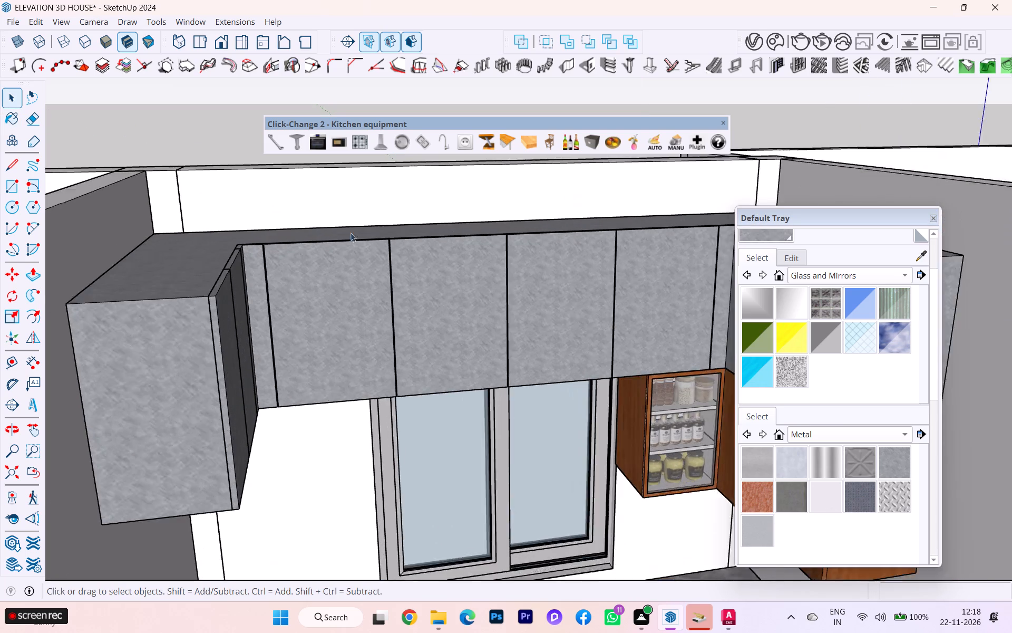
pyautogui.scroll(-1, 366, 234)
pyautogui.moveTo(343, 234); pyautogui.dragTo(257, 224, button='middle')
pyautogui.scroll(-5, 296, 210)
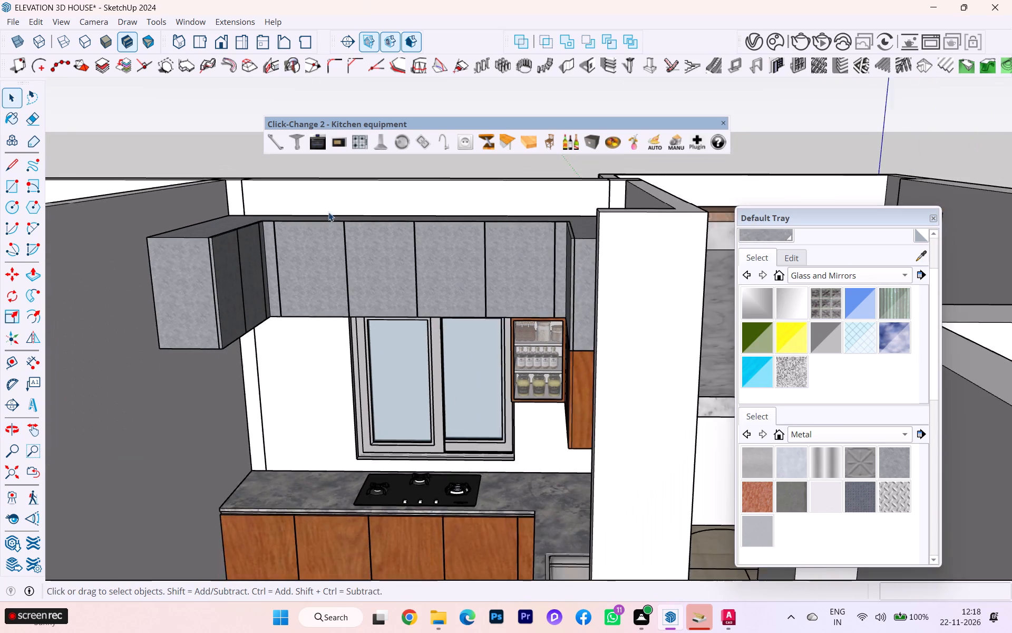
pyautogui.moveTo(328, 212); pyautogui.dragTo(393, 214, button='middle')
pyautogui.scroll(-2, 421, 216)
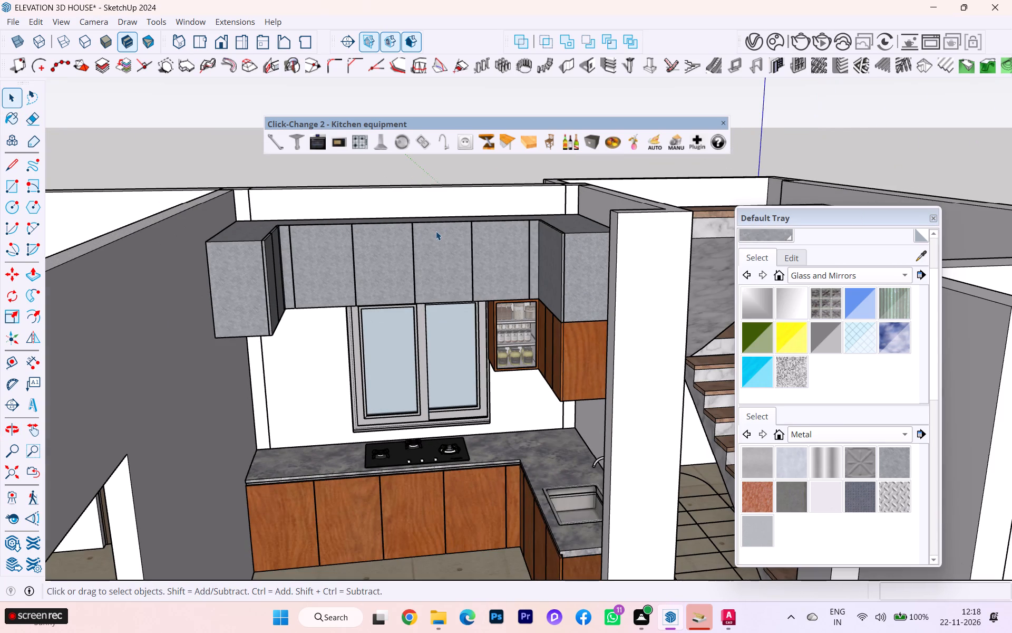
pyautogui.scroll(-2, 453, 236)
pyautogui.moveTo(463, 240); pyautogui.dragTo(576, 270, button='middle')
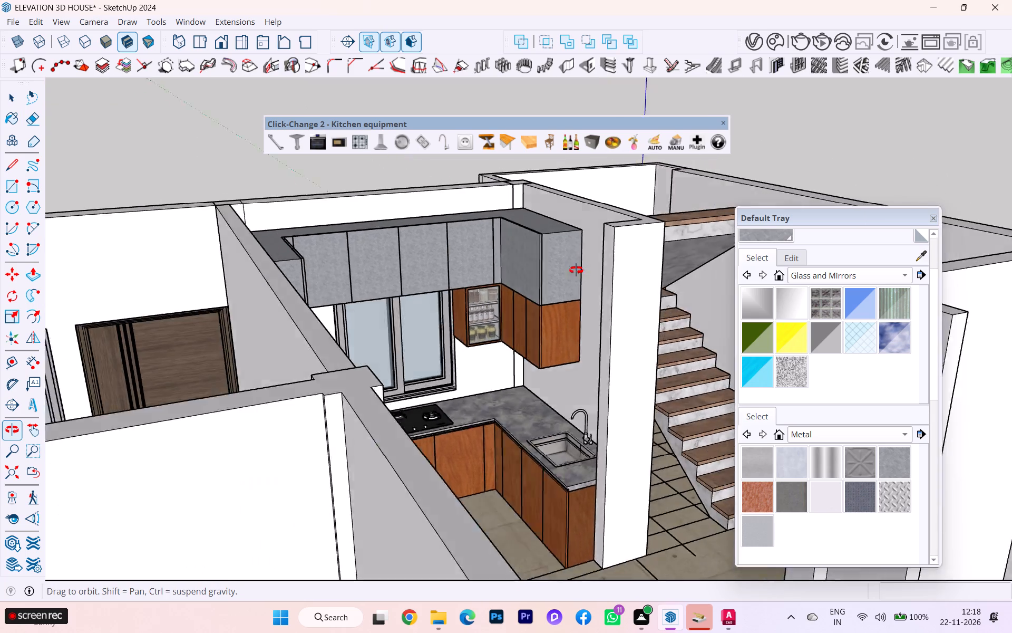
pyautogui.moveTo(576, 270); pyautogui.dragTo(461, 262, button='middle')
# Select all the connected geometry of the small wooden wall cabinet beside the window and paint it with the mottled grey Metal material.
pyautogui.scroll(1, 555, 329)
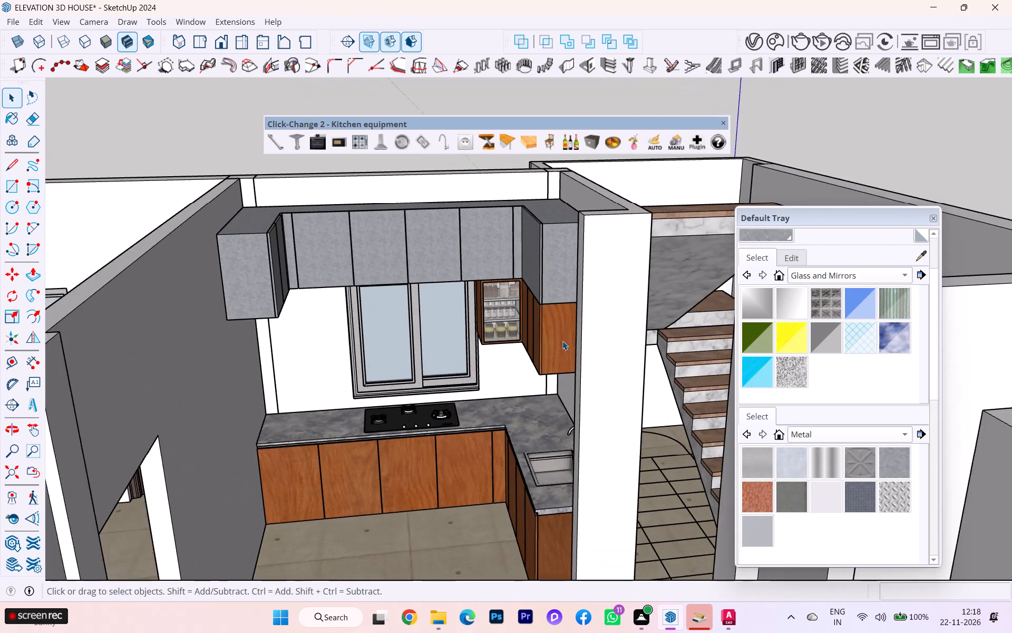
pyautogui.scroll(2, 562, 341)
pyautogui.tripleClick(553, 330)
pyautogui.tripleClick(553, 330)
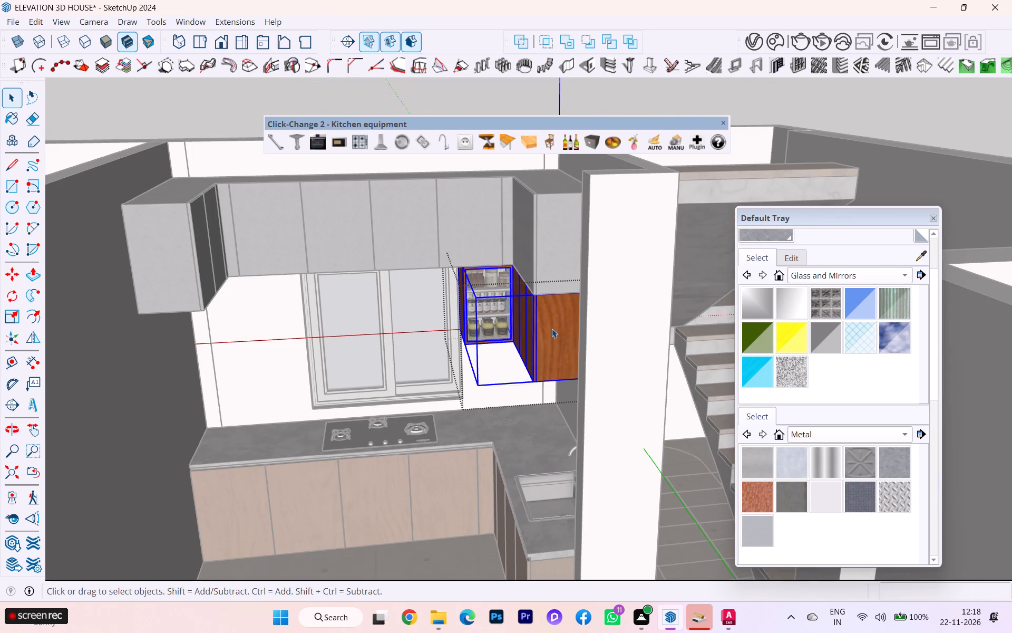
pyautogui.doubleClick(552, 329)
pyautogui.tripleClick(558, 327)
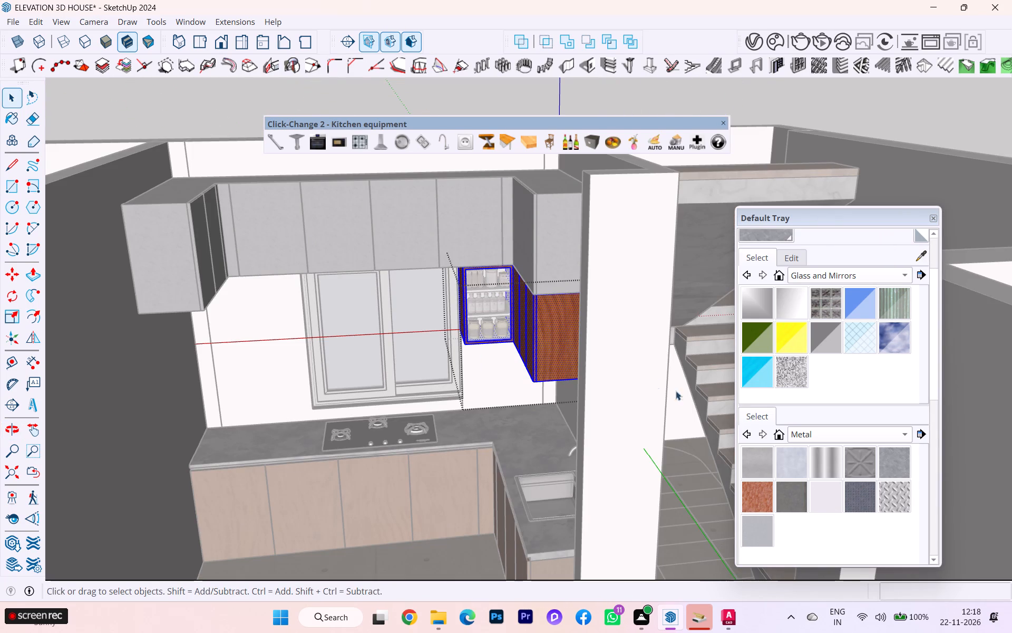
pyautogui.click(902, 460)
pyautogui.click(543, 321)
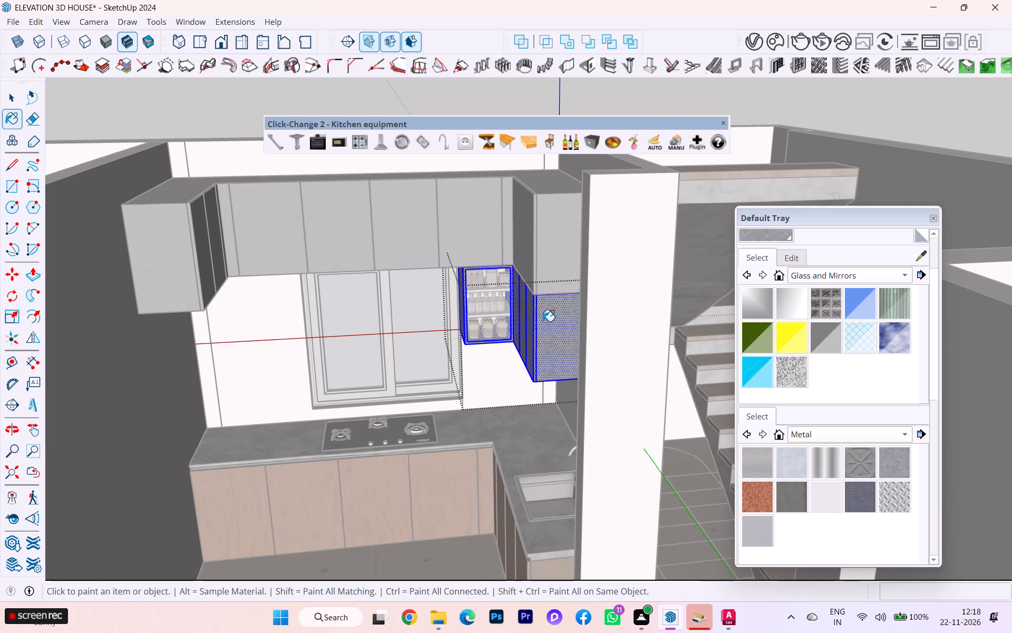
pyautogui.click(17, 110)
pyautogui.click(11, 103)
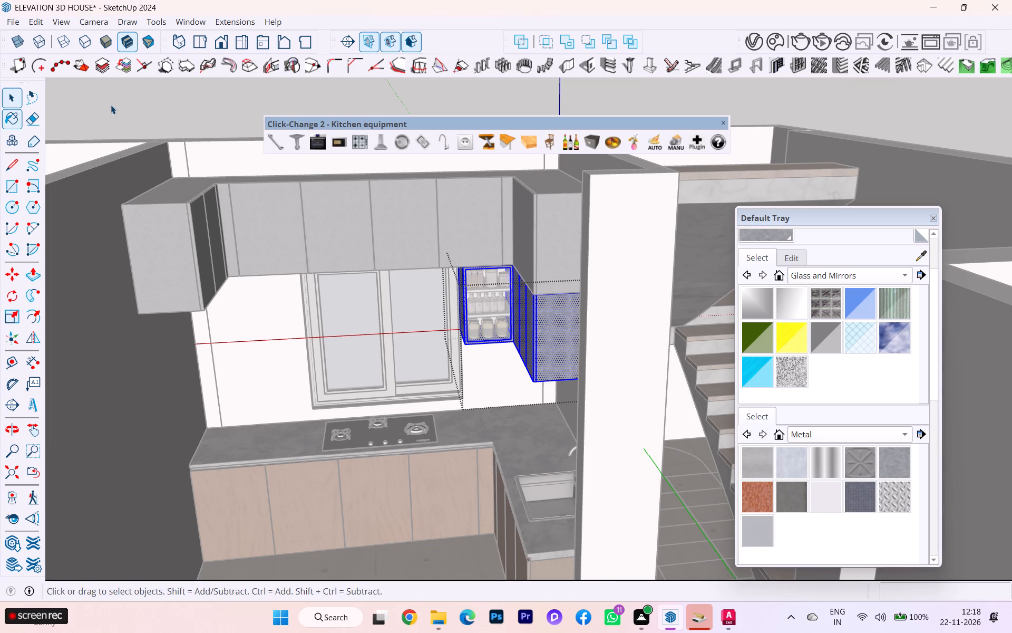
pyautogui.click(112, 105)
pyautogui.click(132, 110)
pyautogui.tripleClick(138, 112)
pyautogui.doubleClick(138, 112)
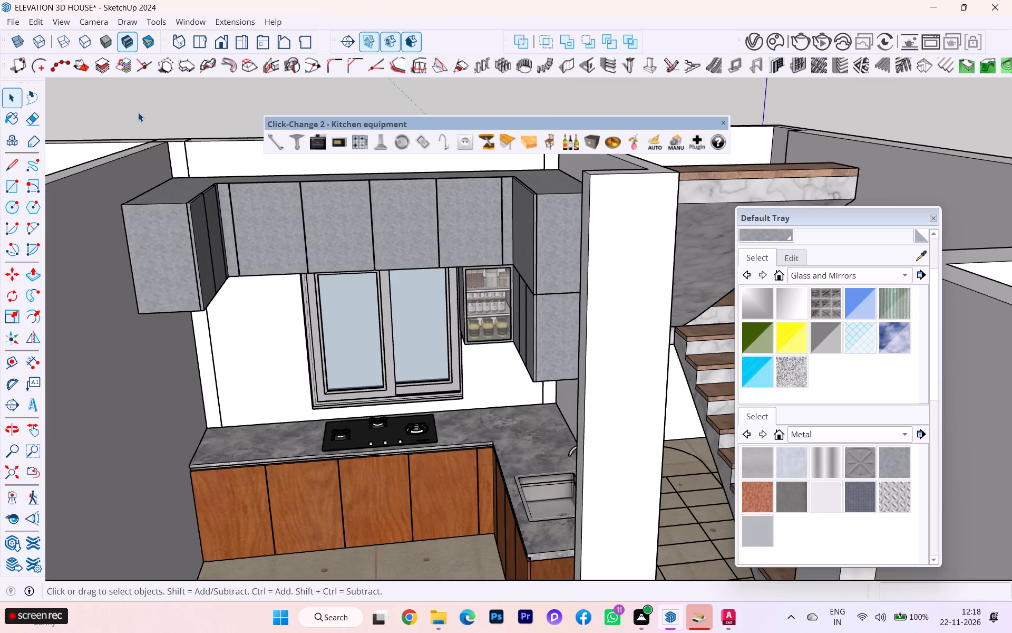
# Examine the all-grey upper cabinets and glass-fronted jar cabinet with the counter and wooden base units, up close and from several angles.
pyautogui.scroll(2, 177, 137)
pyautogui.scroll(-1, 373, 170)
pyautogui.moveTo(395, 169); pyautogui.dragTo(312, 85, button='middle')
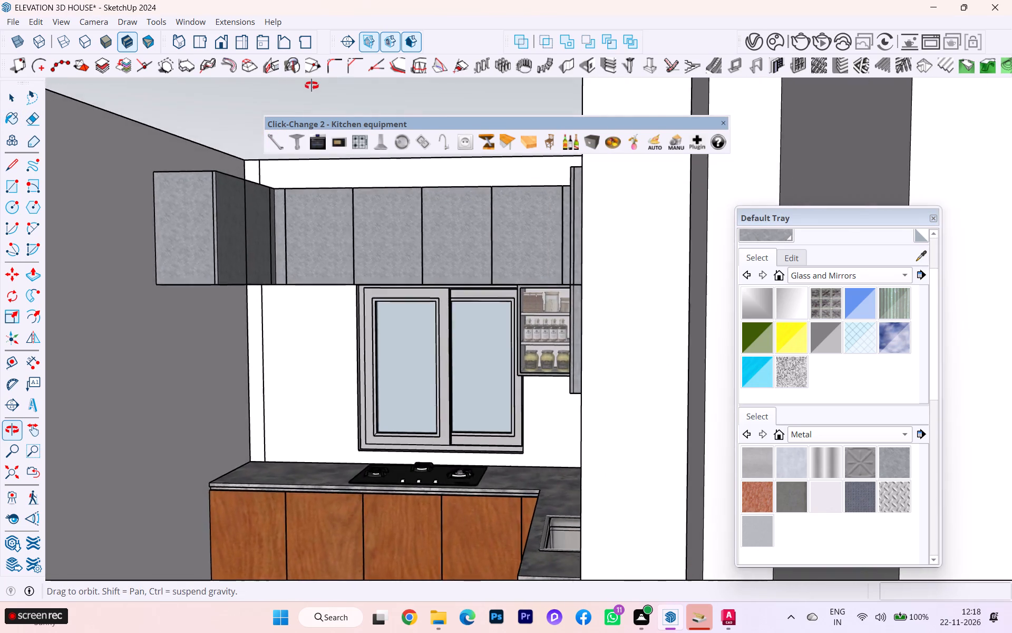
pyautogui.moveTo(312, 85); pyautogui.dragTo(407, 199, button='middle')
pyautogui.scroll(-2, 494, 168)
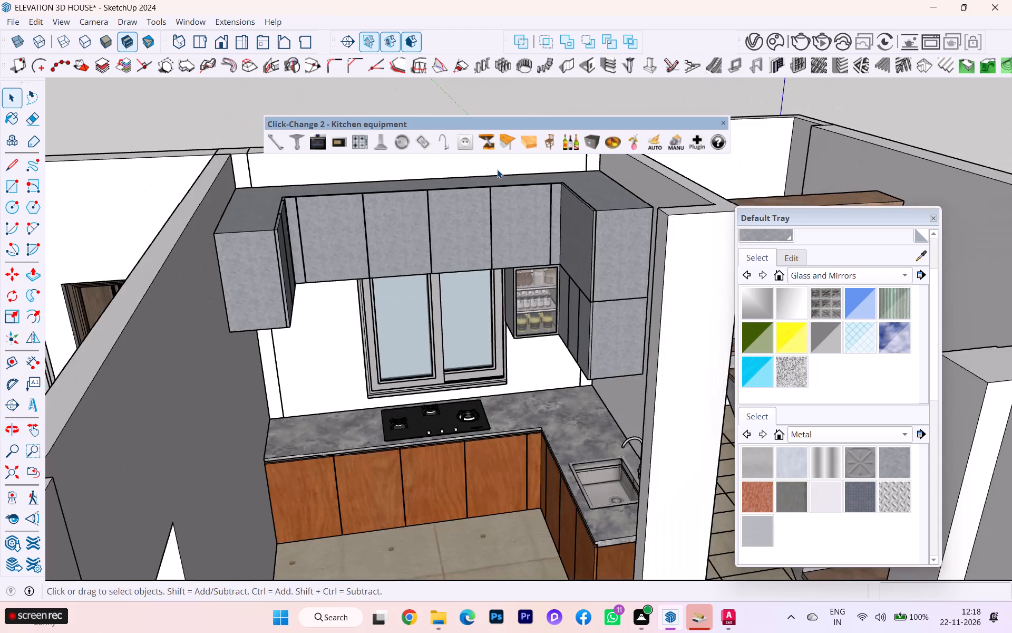
pyautogui.scroll(-2, 497, 169)
pyautogui.moveTo(497, 169); pyautogui.dragTo(478, 145, button='middle')
pyautogui.scroll(-1, 437, 212)
pyautogui.scroll(2, 404, 210)
pyautogui.scroll(-1, 397, 209)
pyautogui.scroll(2, 397, 209)
pyautogui.scroll(-1, 397, 209)
pyautogui.scroll(1, 397, 209)
pyautogui.scroll(-1, 566, 269)
pyautogui.scroll(4, 570, 271)
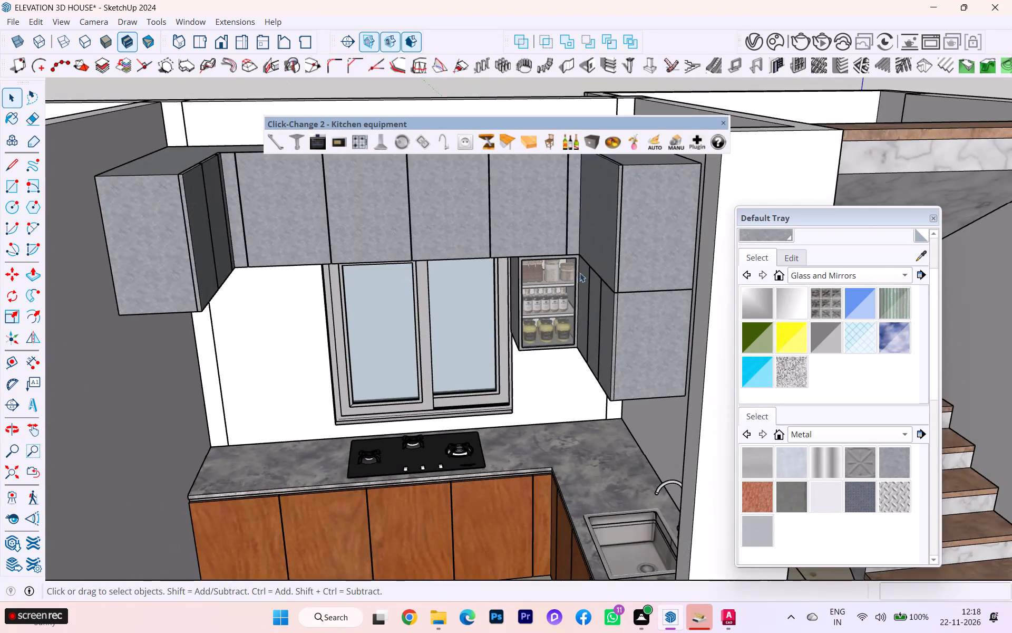
pyautogui.scroll(-1, 591, 262)
pyautogui.moveTo(594, 264); pyautogui.dragTo(744, 294, button='middle')
pyautogui.scroll(2, 632, 281)
pyautogui.scroll(-1, 613, 280)
pyautogui.scroll(3, 611, 280)
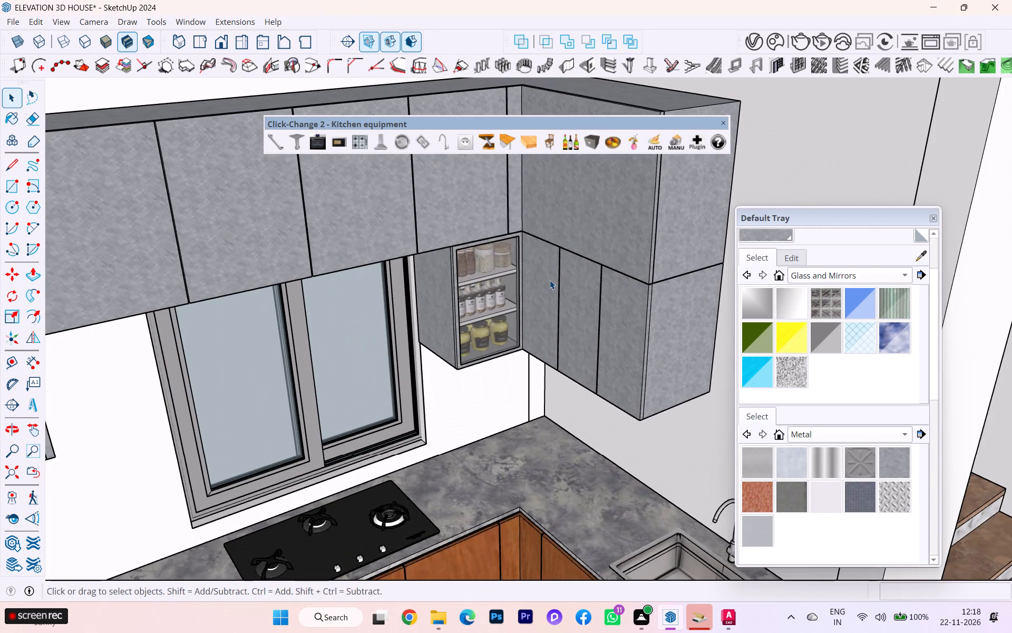
pyautogui.scroll(-6, 537, 262)
pyautogui.scroll(-2, 554, 333)
pyautogui.moveTo(536, 334); pyautogui.dragTo(446, 316, button='middle')
pyautogui.scroll(4, 561, 211)
pyautogui.scroll(-3, 582, 205)
pyautogui.scroll(1, 583, 207)
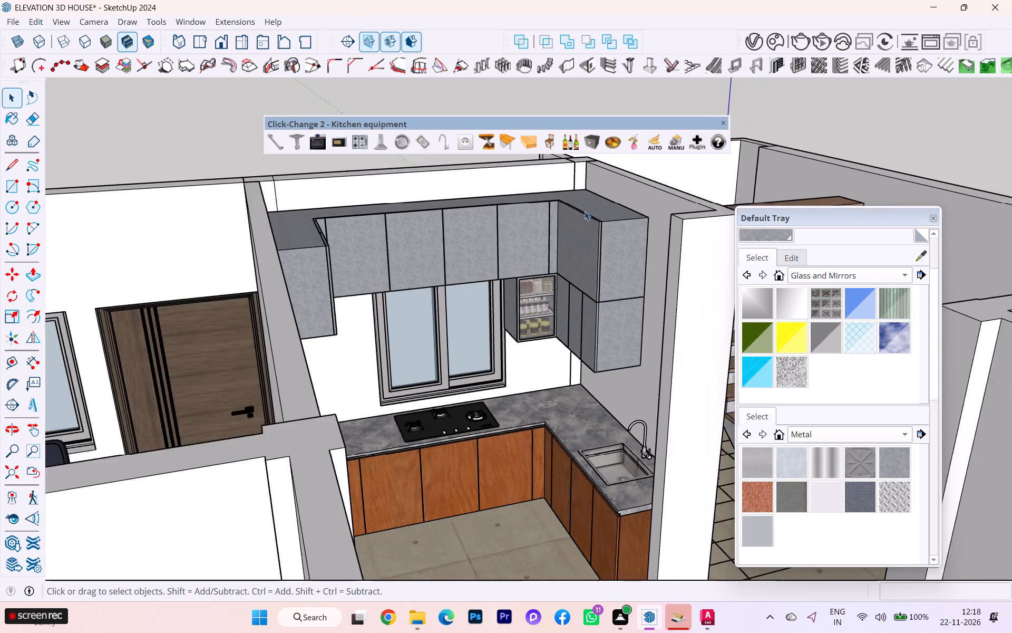
pyautogui.moveTo(597, 231); pyautogui.dragTo(670, 276, button='middle')
pyautogui.scroll(1, 670, 276)
pyautogui.scroll(1, 566, 215)
pyautogui.scroll(2, 360, 237)
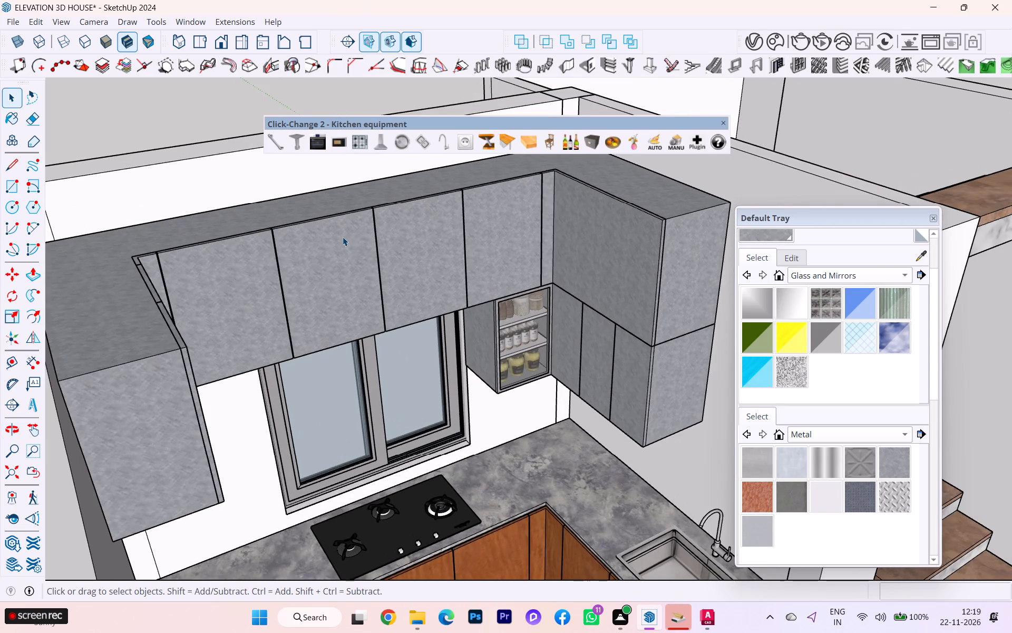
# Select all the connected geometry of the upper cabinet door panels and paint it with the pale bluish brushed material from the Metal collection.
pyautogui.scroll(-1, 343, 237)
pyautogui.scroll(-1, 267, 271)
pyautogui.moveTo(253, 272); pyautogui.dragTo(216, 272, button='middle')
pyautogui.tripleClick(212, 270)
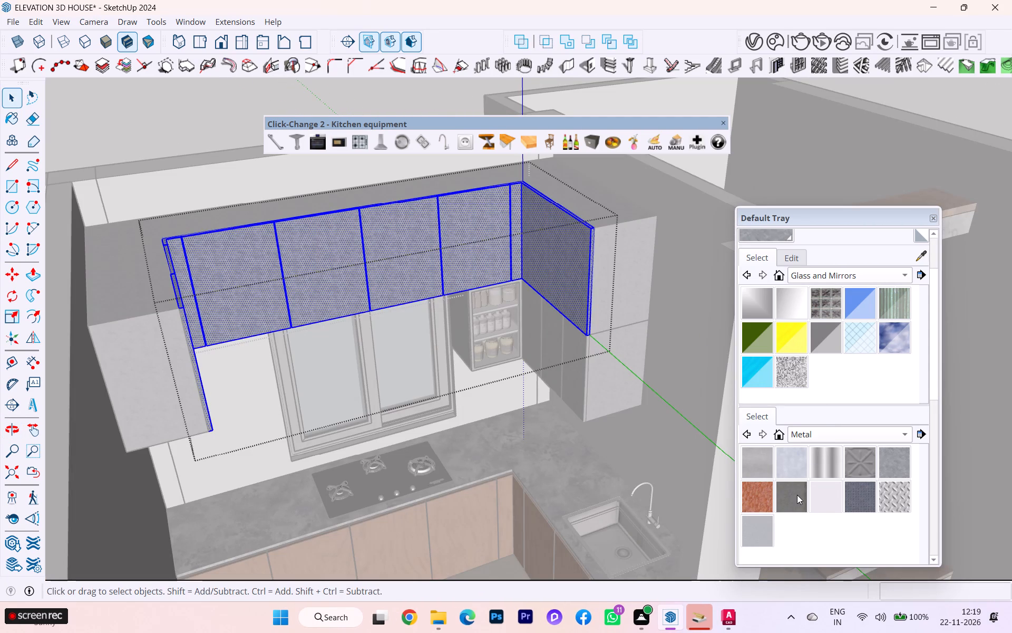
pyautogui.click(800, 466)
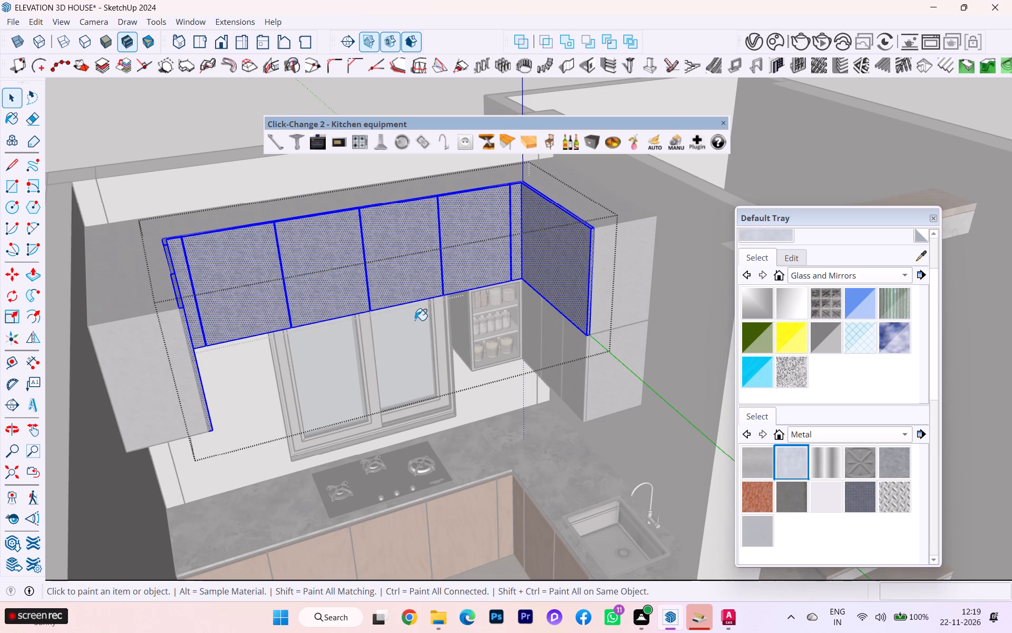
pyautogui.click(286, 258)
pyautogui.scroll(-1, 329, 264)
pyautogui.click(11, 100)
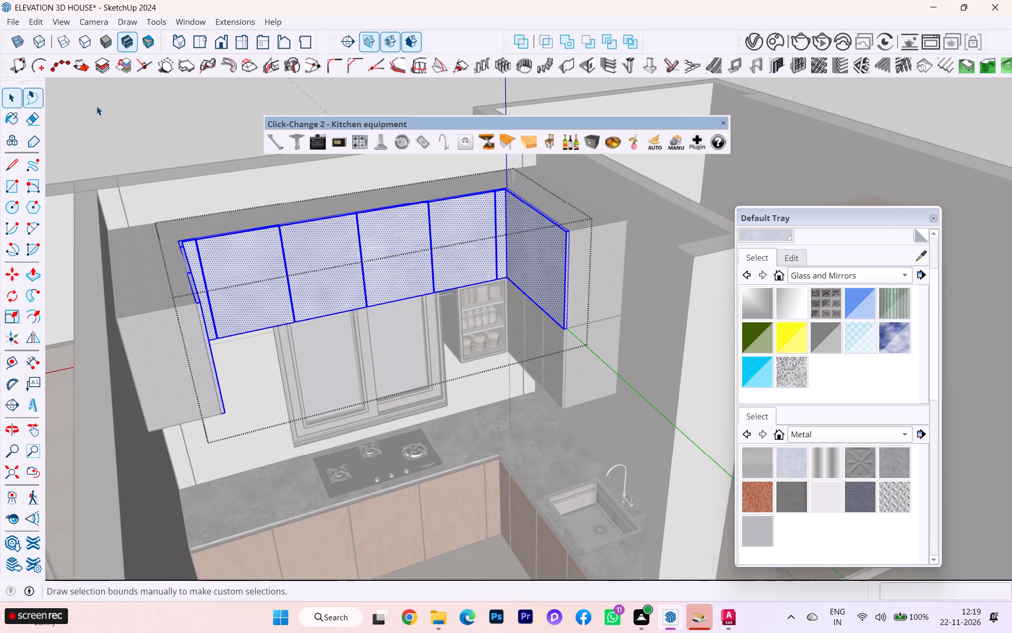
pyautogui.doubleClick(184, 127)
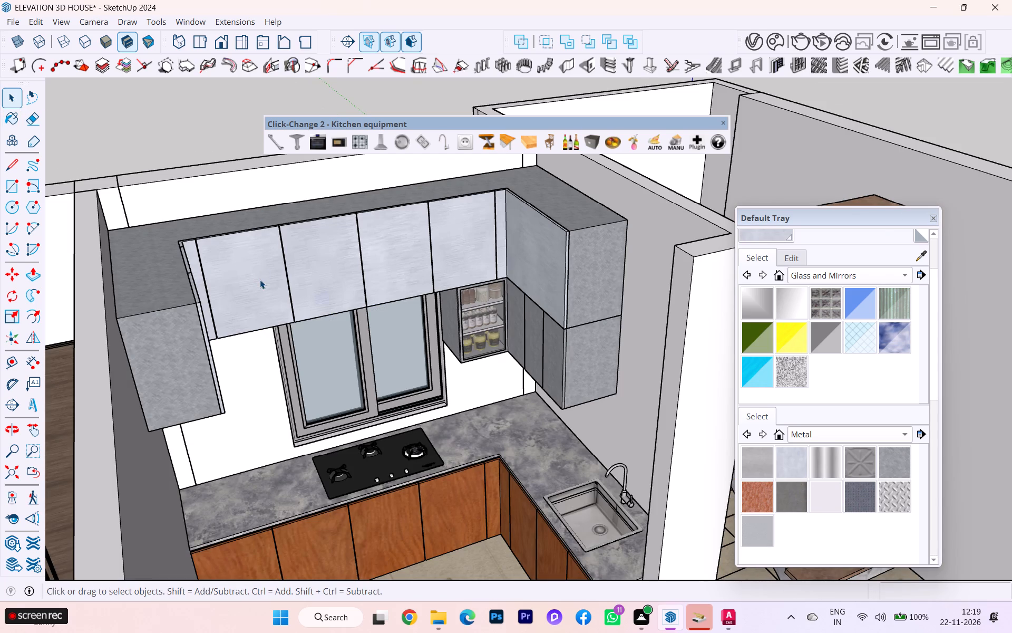
# Select all the connected upper cabinet door panel geometry and paint it with the rusty red material from the Metal collection.
pyautogui.tripleClick(260, 280)
pyautogui.doubleClick(260, 280)
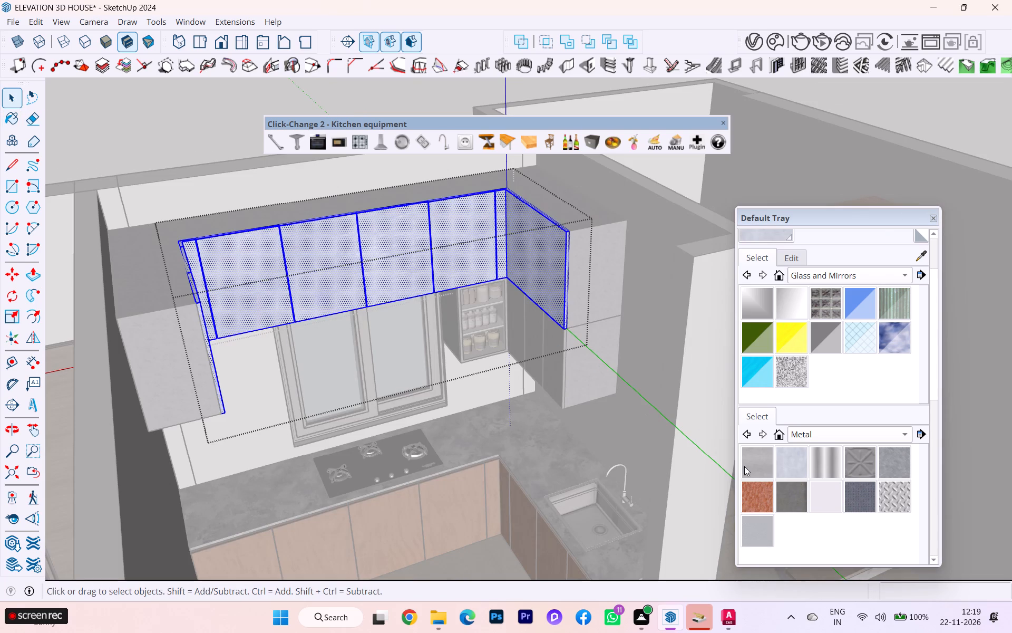
pyautogui.click(752, 497)
pyautogui.click(316, 254)
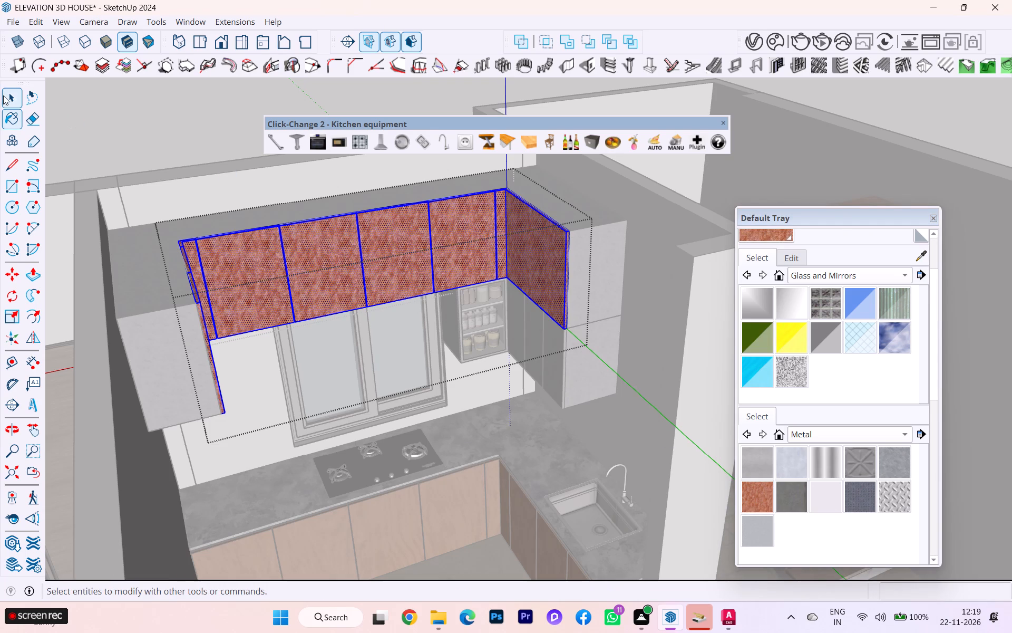
pyautogui.click(11, 94)
pyautogui.click(100, 114)
pyautogui.scroll(1, 212, 148)
# Examine the rusty red door panels against the grey carcass, window and hob from several angles.
pyautogui.moveTo(301, 160); pyautogui.dragTo(252, 145, button='middle')
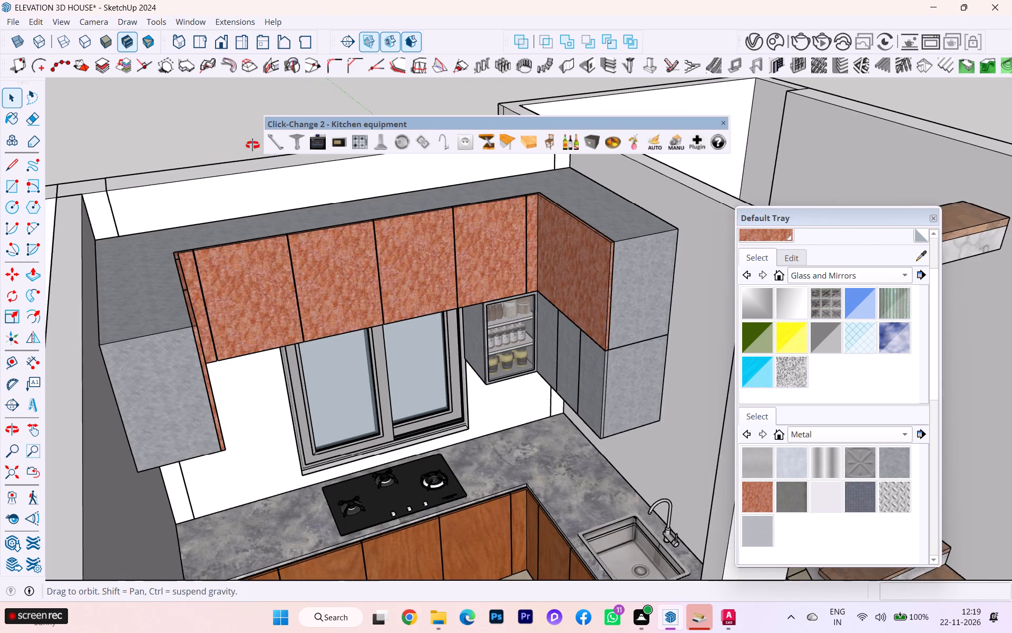
pyautogui.moveTo(252, 145); pyautogui.dragTo(107, 101, button='middle')
pyautogui.scroll(-1, 85, 92)
pyautogui.scroll(4, 283, 230)
pyautogui.scroll(-2, 310, 218)
pyautogui.scroll(1, 321, 218)
pyautogui.scroll(-1, 334, 221)
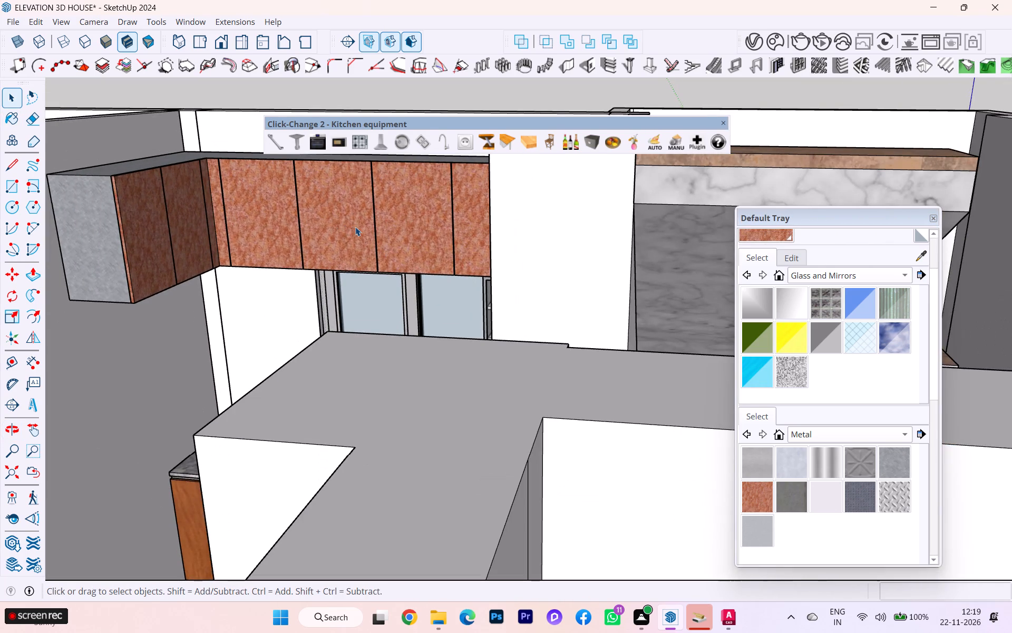
pyautogui.scroll(3, 121, 155)
pyautogui.scroll(2, 182, 214)
pyautogui.scroll(-1, 182, 214)
pyautogui.scroll(1, 183, 215)
pyautogui.scroll(-3, 186, 214)
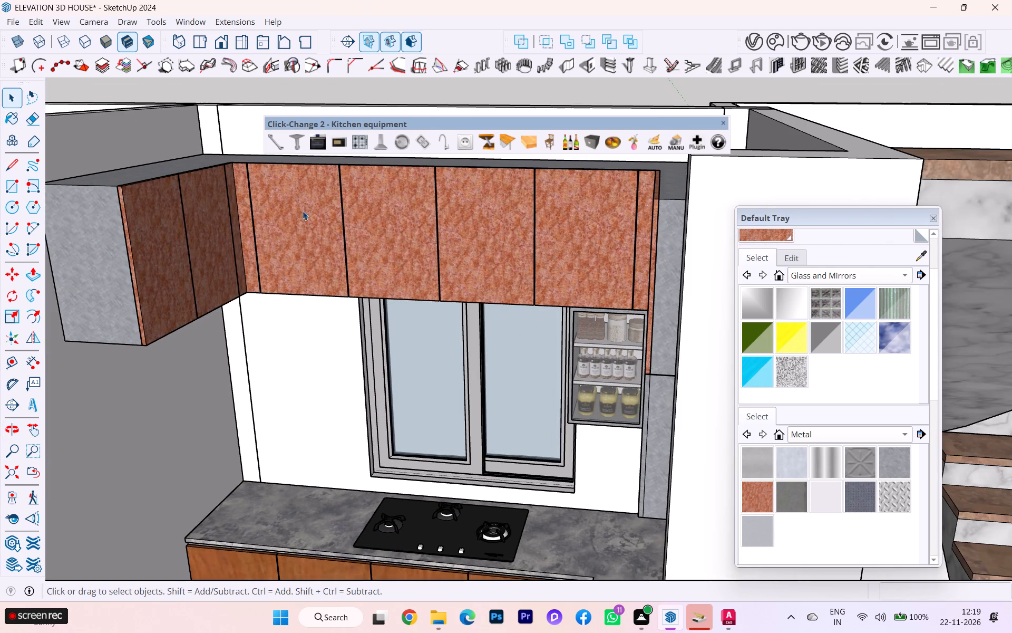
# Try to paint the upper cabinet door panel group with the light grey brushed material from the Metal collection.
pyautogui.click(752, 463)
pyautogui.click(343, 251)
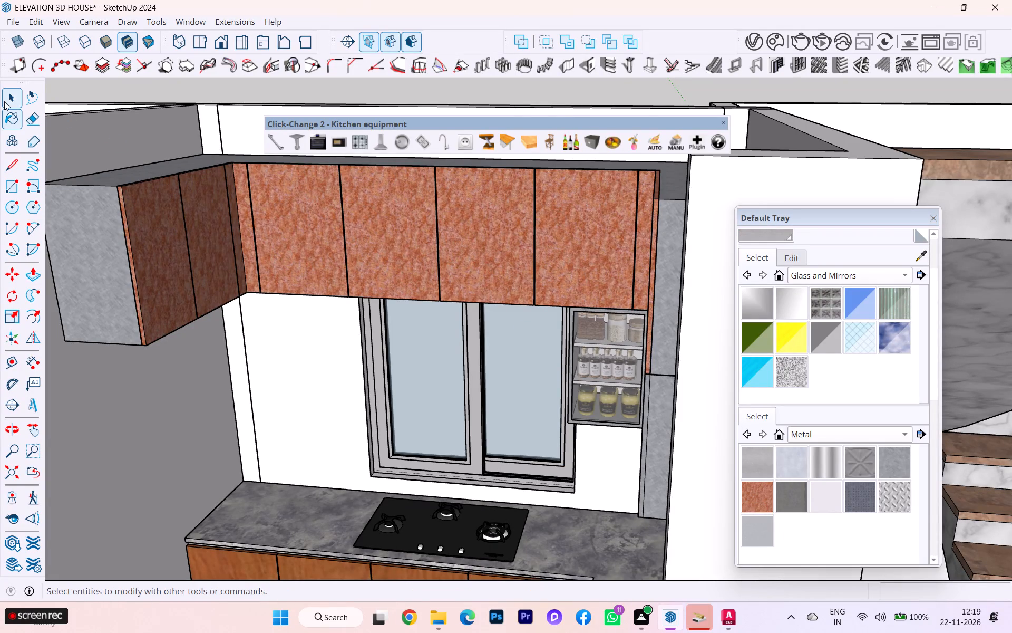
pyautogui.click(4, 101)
# Open the upper cabinet carcass group and paint the end panel nearest the wooden door with the rusty red Metal material.
pyautogui.click(102, 242)
pyautogui.doubleClick(102, 242)
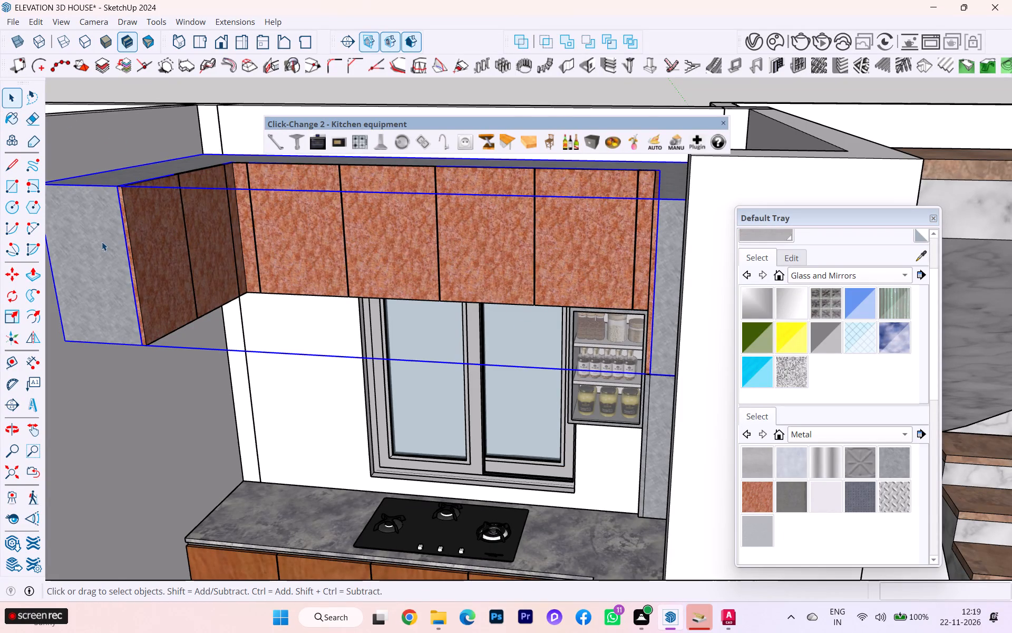
pyautogui.click(100, 241)
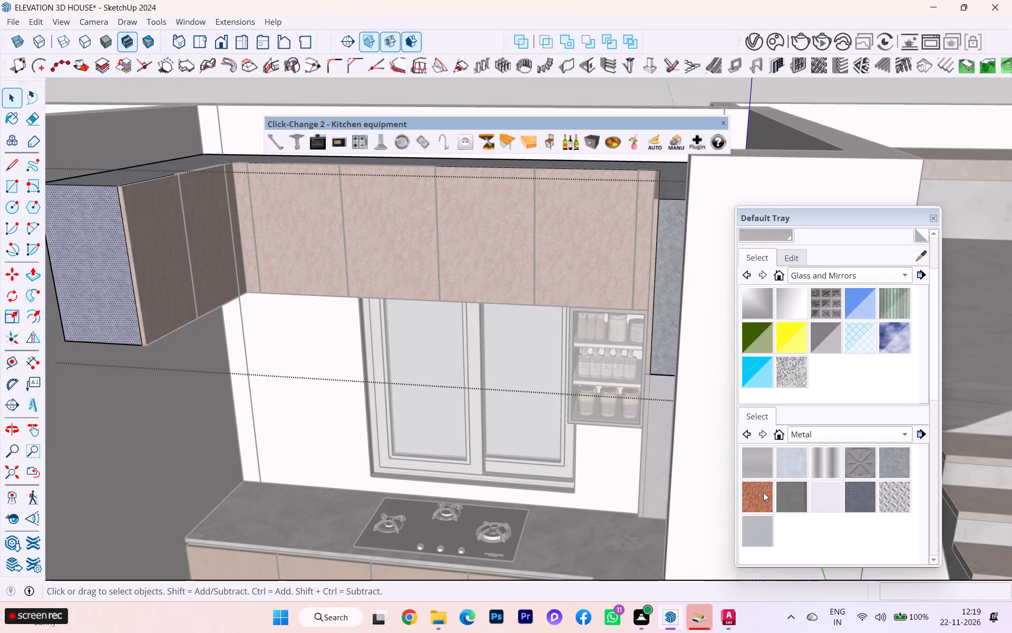
pyautogui.click(758, 494)
pyautogui.click(94, 250)
pyautogui.scroll(-2, 172, 279)
pyautogui.moveTo(238, 291); pyautogui.dragTo(440, 327, button='middle')
pyautogui.click(0, 88)
pyautogui.click(12, 91)
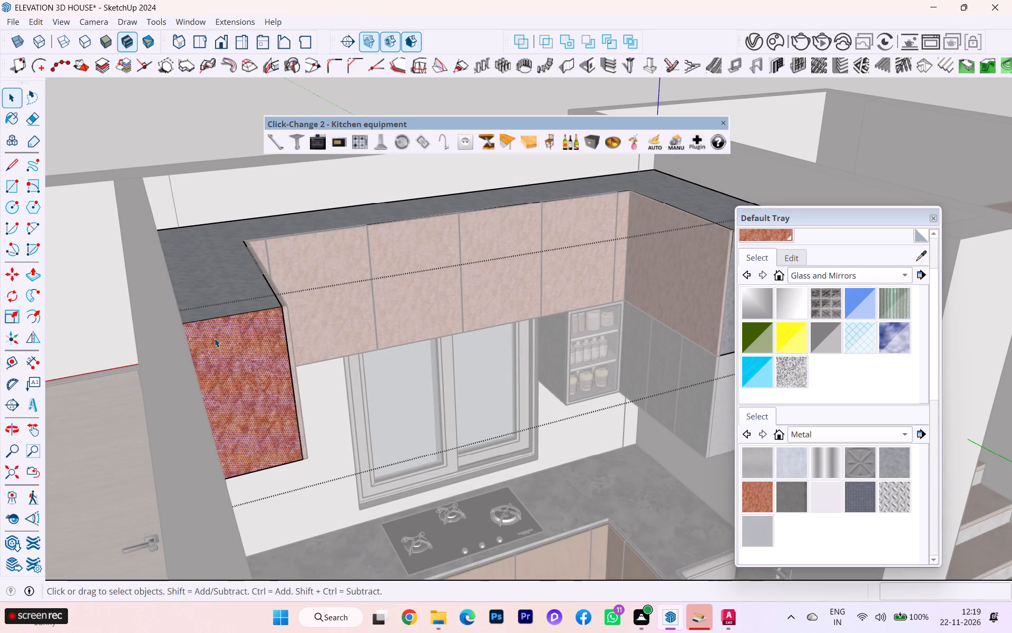
# Select all the connected geometry of the upper cabinet carcass and paint it with the rusty red Metal material.
pyautogui.tripleClick(243, 345)
pyautogui.click(243, 345)
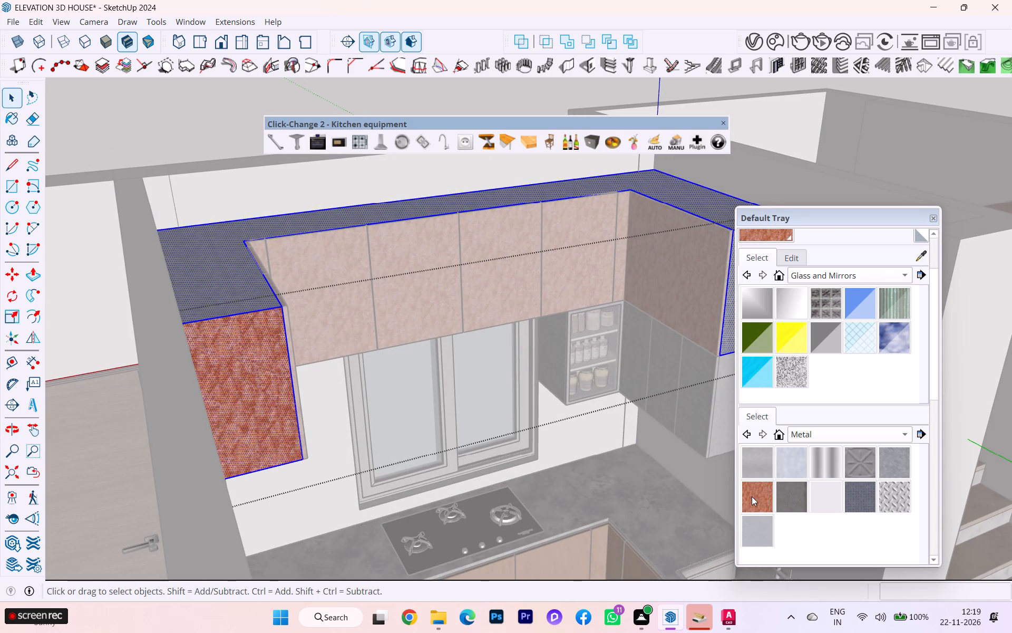
pyautogui.click(752, 496)
pyautogui.click(227, 299)
pyautogui.click(15, 90)
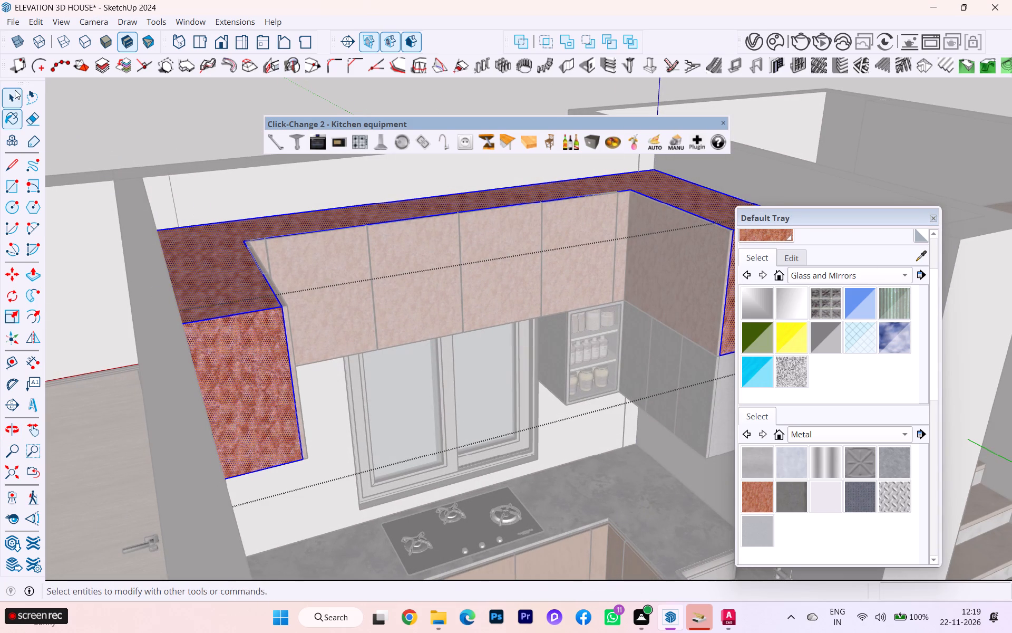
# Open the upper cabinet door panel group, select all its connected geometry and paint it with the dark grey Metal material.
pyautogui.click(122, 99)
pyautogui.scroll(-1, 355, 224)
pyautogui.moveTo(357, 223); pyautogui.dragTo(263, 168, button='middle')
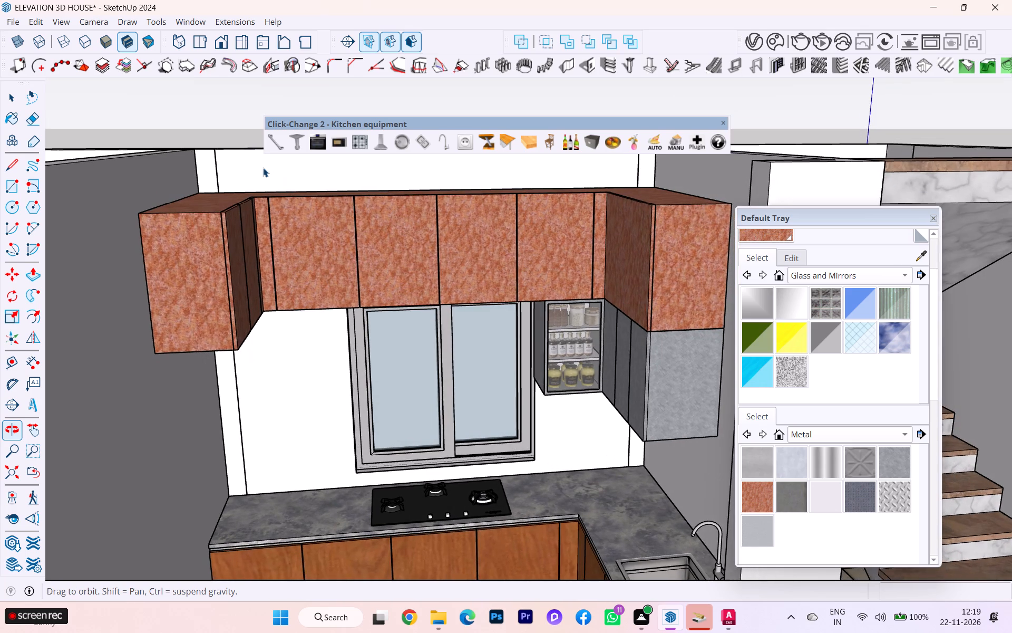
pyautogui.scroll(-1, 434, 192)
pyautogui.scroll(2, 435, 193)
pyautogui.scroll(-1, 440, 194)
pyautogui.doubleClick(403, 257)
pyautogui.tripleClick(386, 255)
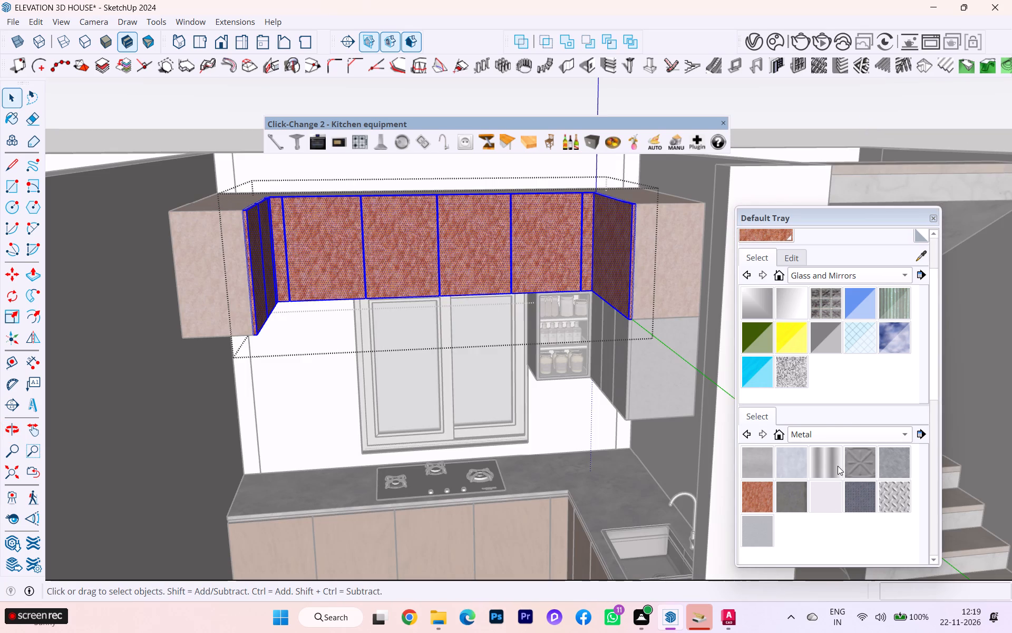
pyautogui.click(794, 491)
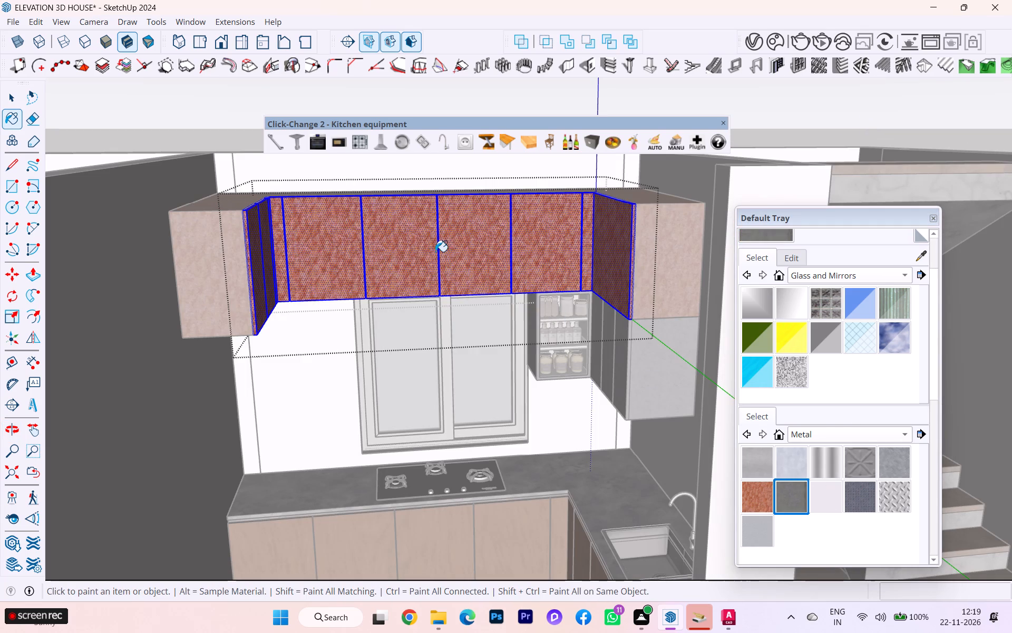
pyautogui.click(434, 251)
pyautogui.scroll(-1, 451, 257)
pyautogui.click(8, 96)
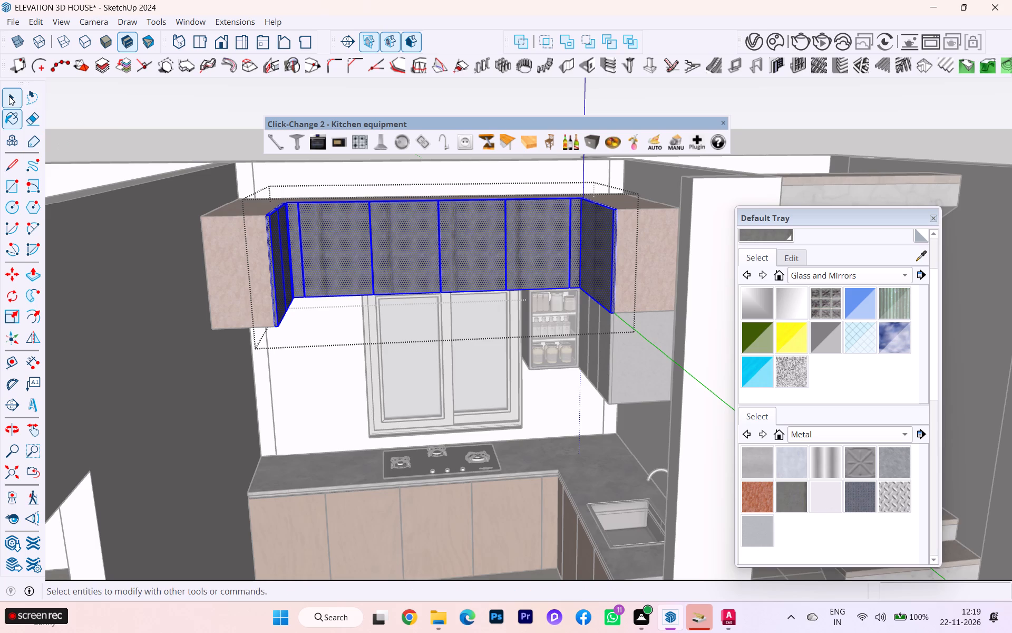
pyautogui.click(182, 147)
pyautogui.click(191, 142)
# Reopen the upper cabinet door panel group, select all its geometry and paint it with the mottled mid-grey Metal material.
pyautogui.scroll(-1, 494, 333)
pyautogui.scroll(3, 494, 333)
pyautogui.scroll(3, 495, 256)
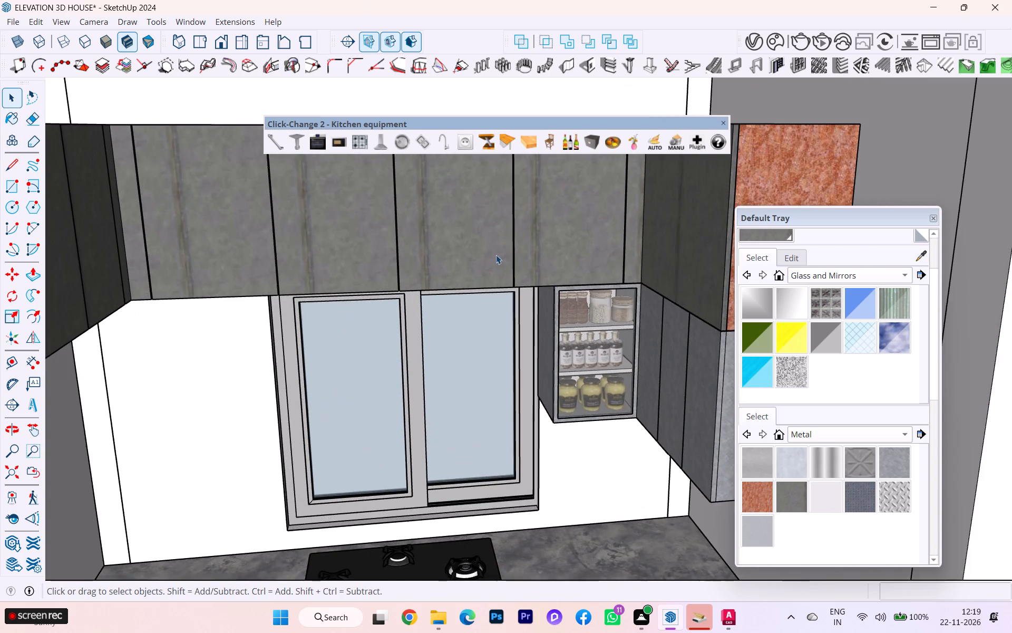
pyautogui.moveTo(495, 255); pyautogui.dragTo(595, 353, button='middle')
pyautogui.scroll(-1, 498, 287)
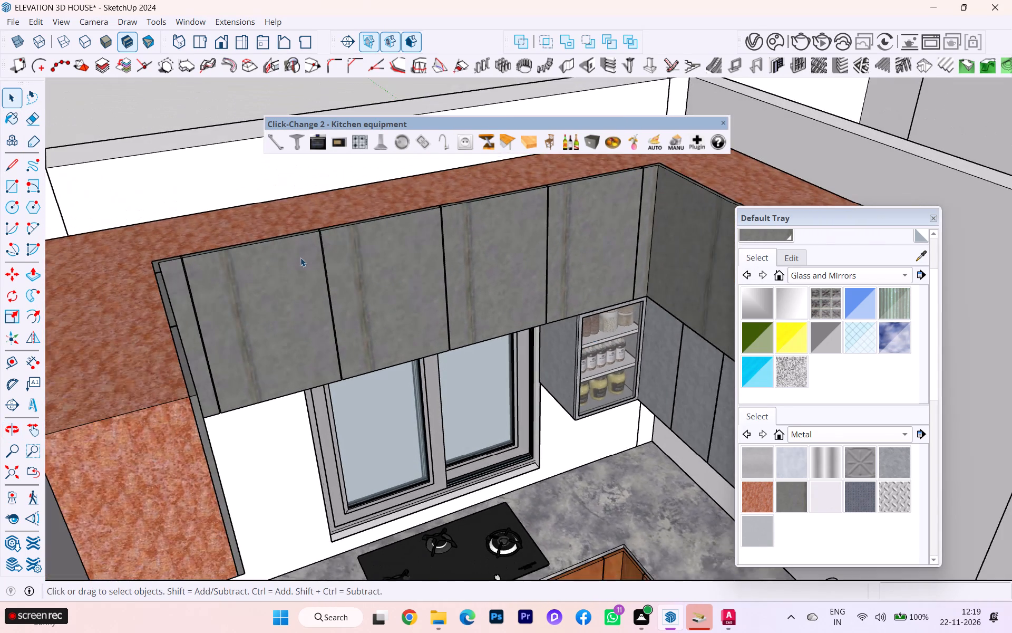
pyautogui.tripleClick(300, 257)
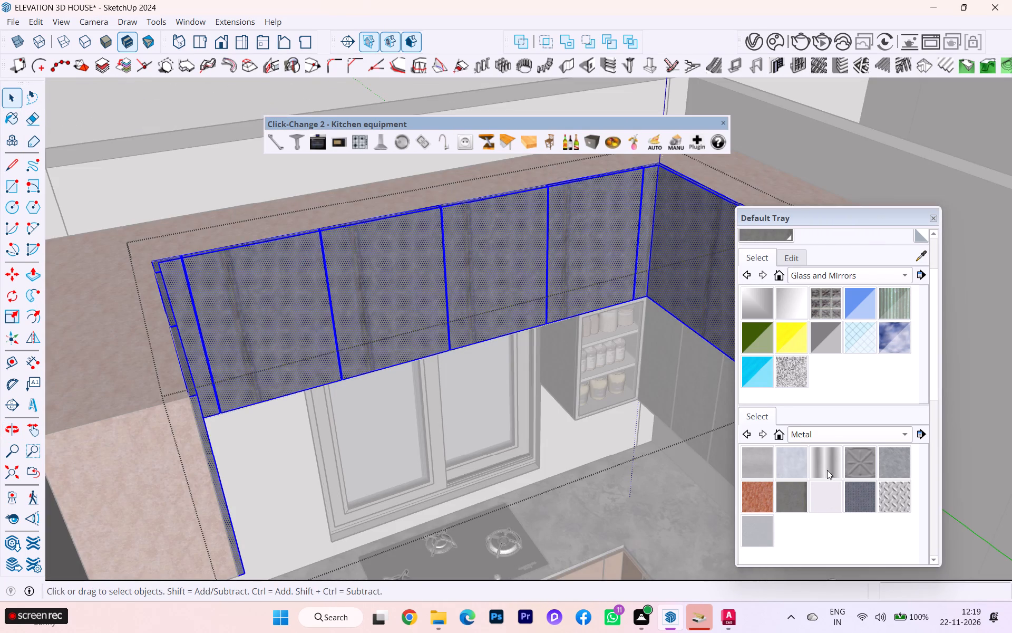
pyautogui.click(897, 462)
pyautogui.click(513, 318)
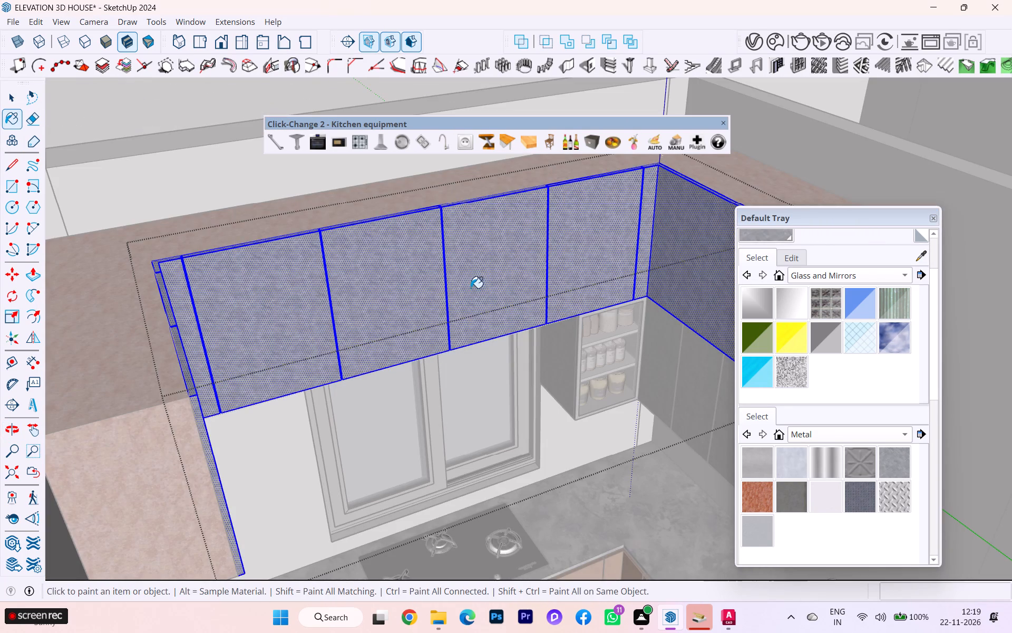
pyautogui.scroll(-2, 473, 286)
pyautogui.click(6, 93)
pyautogui.click(131, 124)
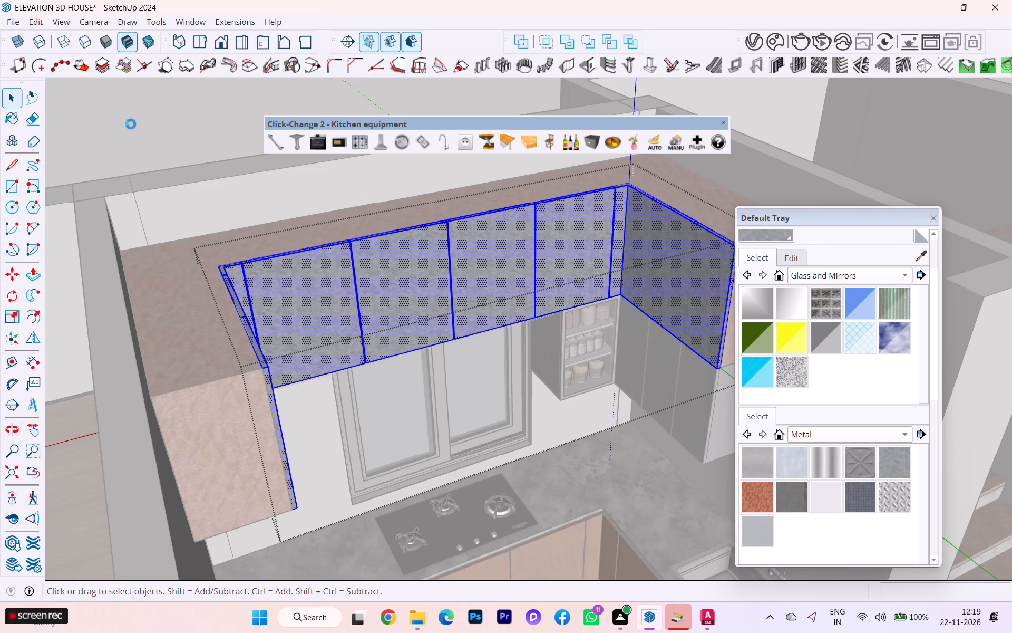
# Open the small wall cabinet group below the upper cabinets, select all its connected geometry and paint it with the rusty red Metal material.
pyautogui.moveTo(392, 237); pyautogui.dragTo(188, 151, button='middle')
pyautogui.scroll(1, 295, 224)
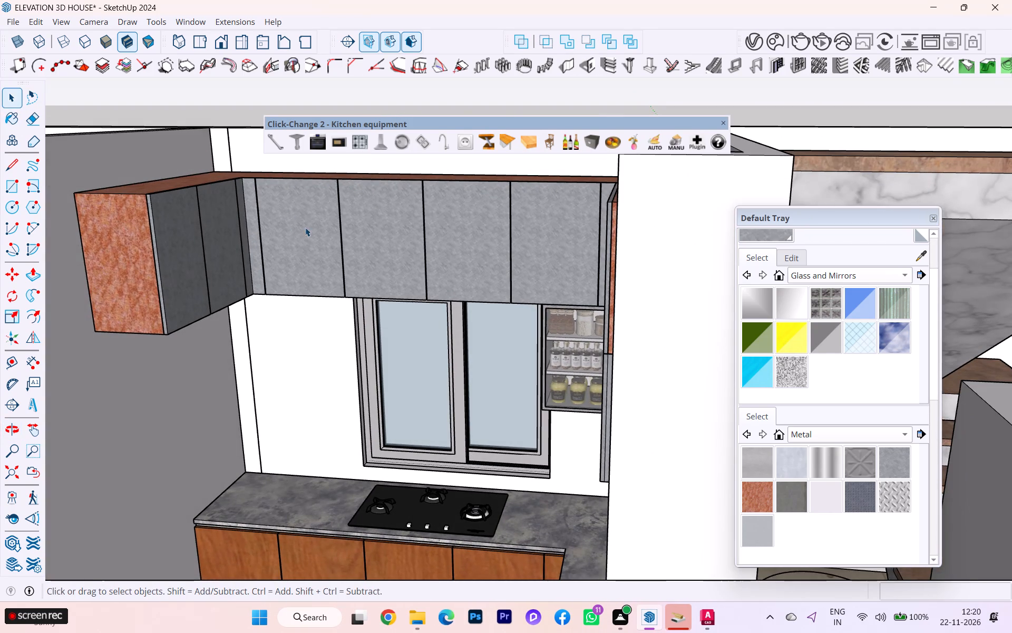
pyautogui.scroll(-11, 322, 227)
pyautogui.moveTo(333, 238); pyautogui.dragTo(490, 278, button='middle')
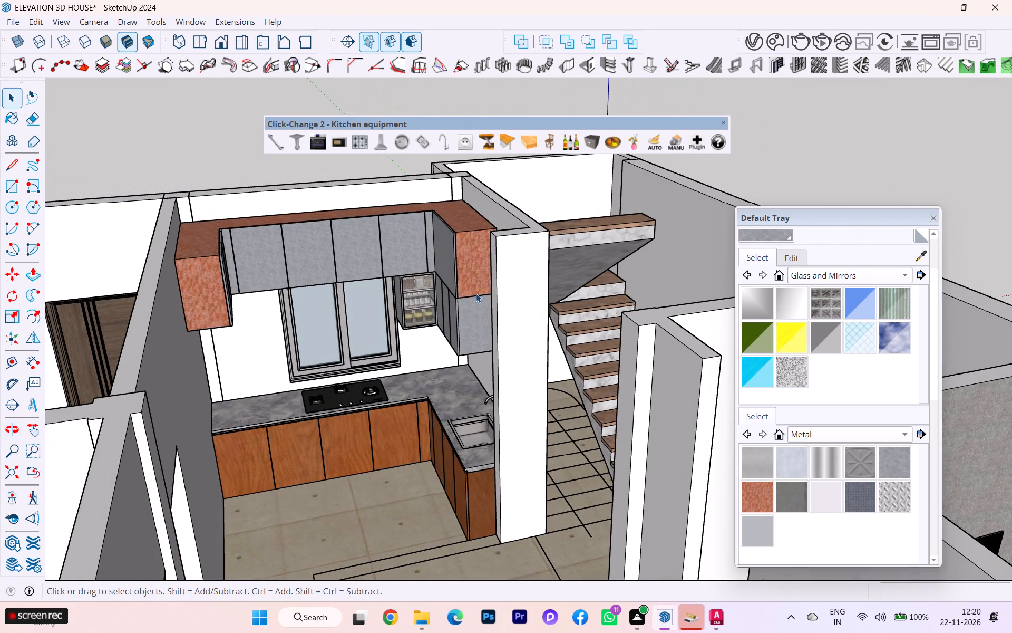
pyautogui.tripleClick(473, 322)
pyautogui.tripleClick(477, 319)
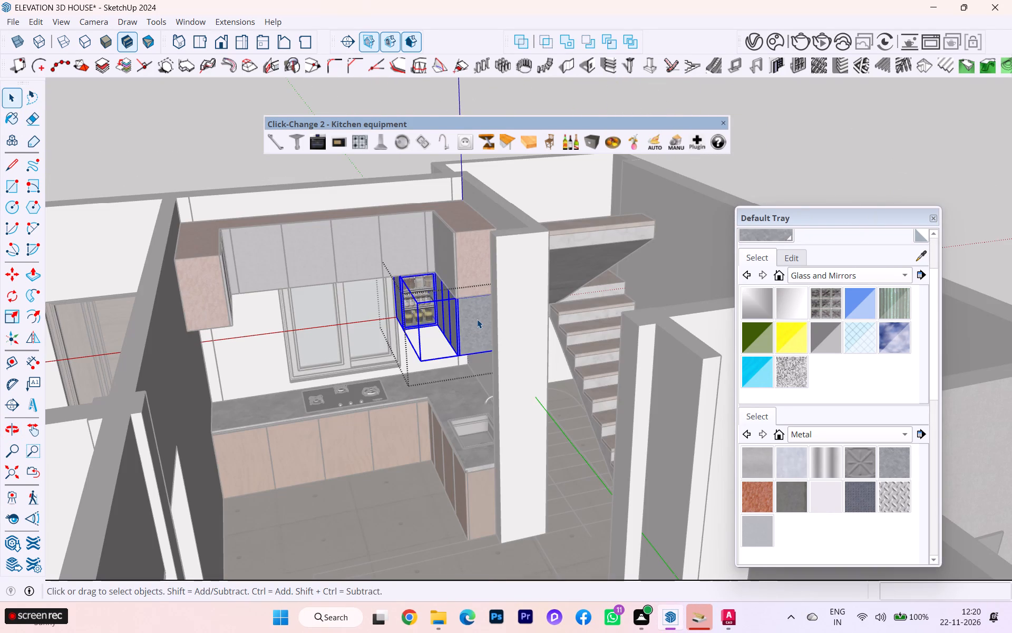
pyautogui.scroll(-1, 477, 319)
pyautogui.scroll(3, 477, 319)
pyautogui.scroll(-1, 477, 319)
pyautogui.scroll(4, 477, 319)
pyautogui.scroll(-3, 472, 305)
pyautogui.scroll(1, 472, 305)
pyautogui.scroll(-2, 472, 305)
pyautogui.scroll(7, 472, 305)
pyautogui.scroll(-1, 471, 304)
pyautogui.scroll(5, 471, 304)
pyautogui.scroll(-1, 466, 299)
pyautogui.scroll(6, 466, 299)
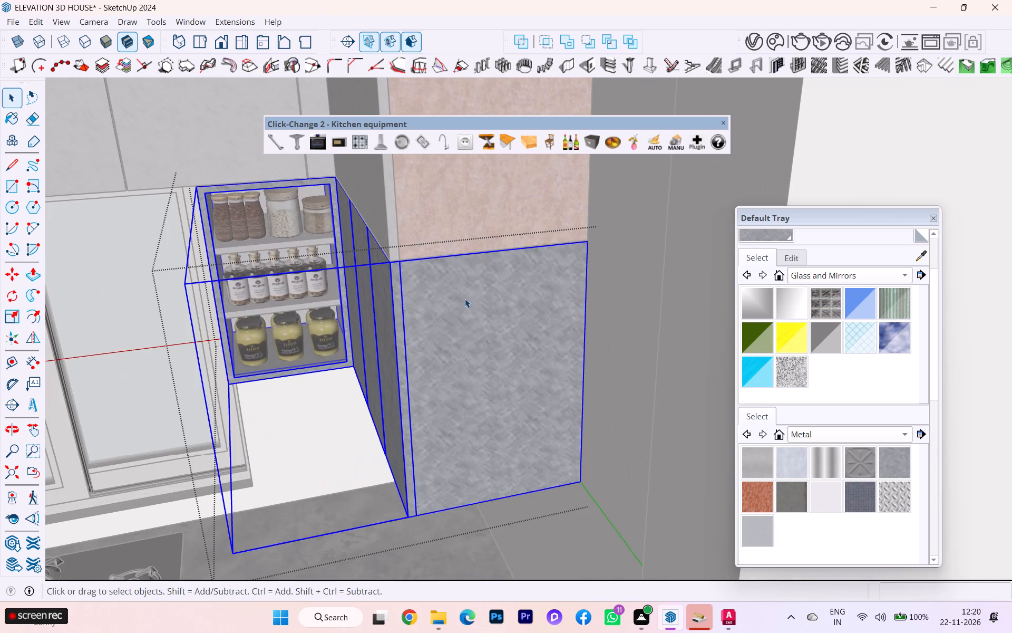
pyautogui.tripleClick(465, 299)
pyautogui.tripleClick(465, 298)
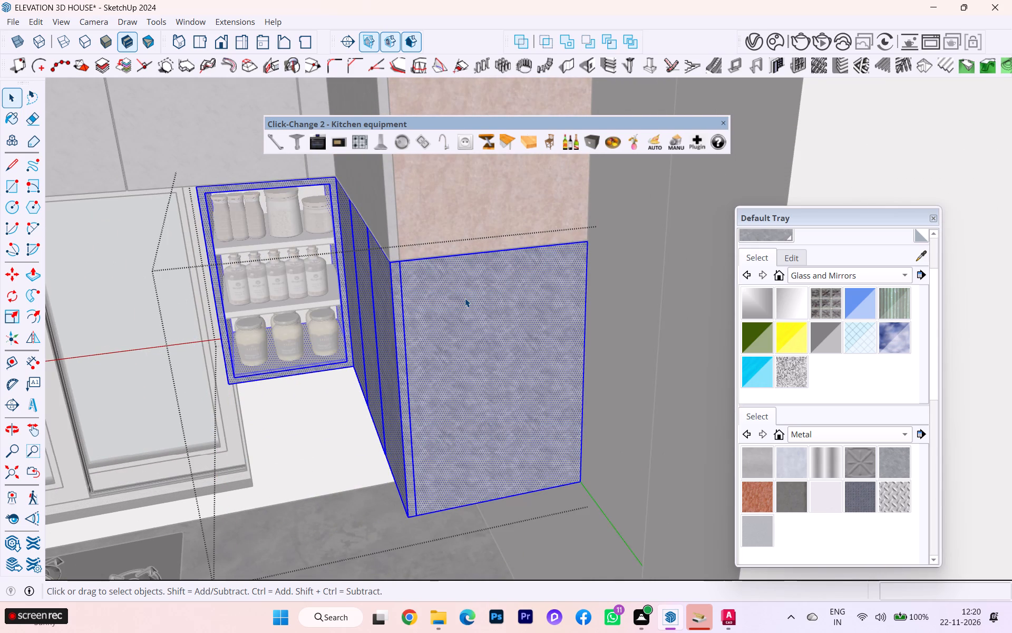
pyautogui.click(465, 298)
pyautogui.click(465, 298)
pyautogui.tripleClick(484, 327)
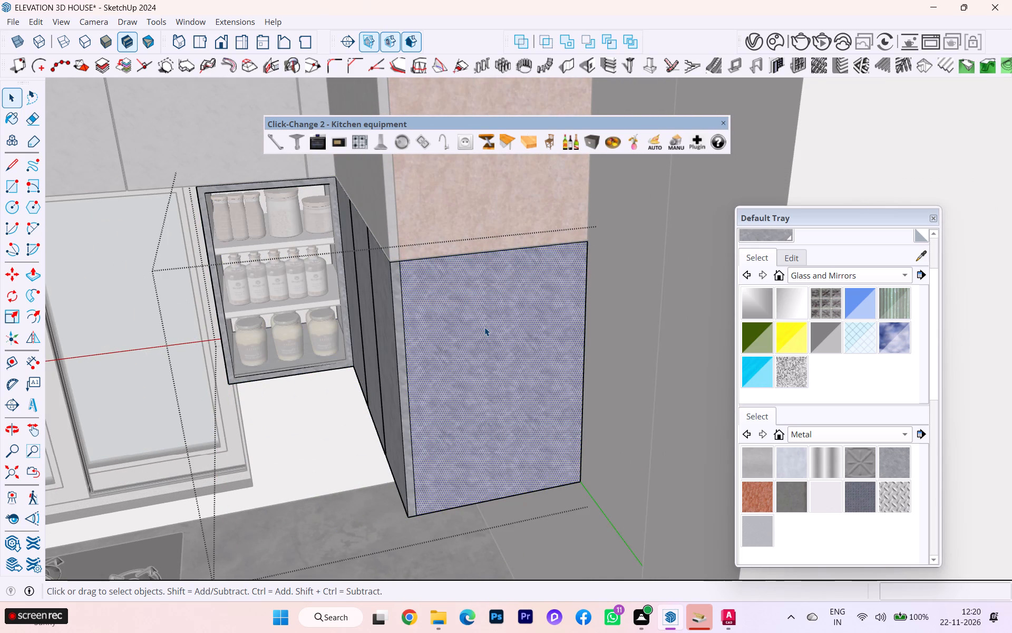
pyautogui.click(484, 327)
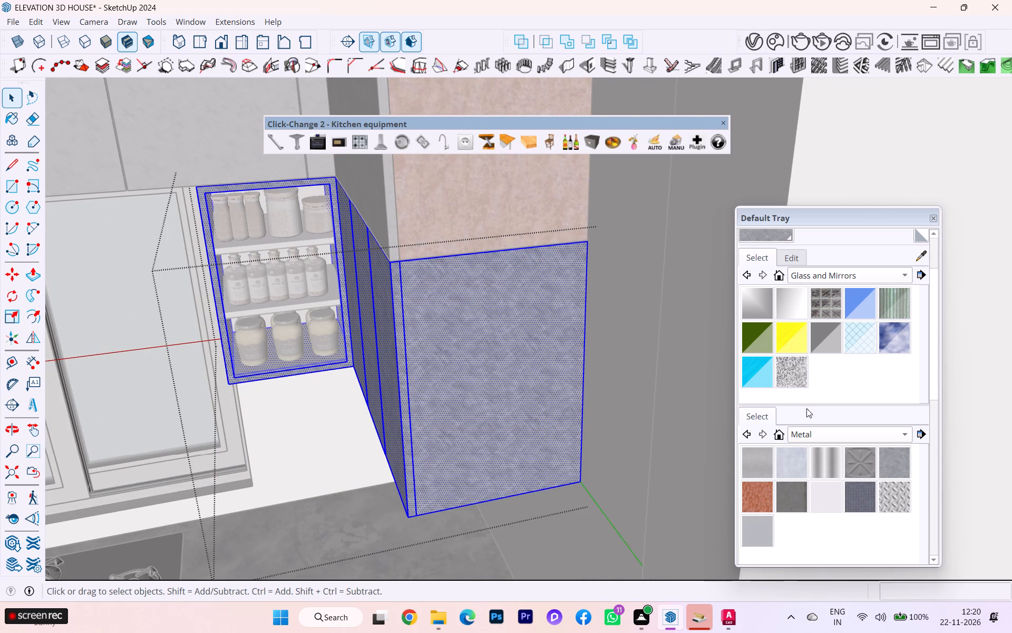
pyautogui.click(763, 488)
pyautogui.click(508, 333)
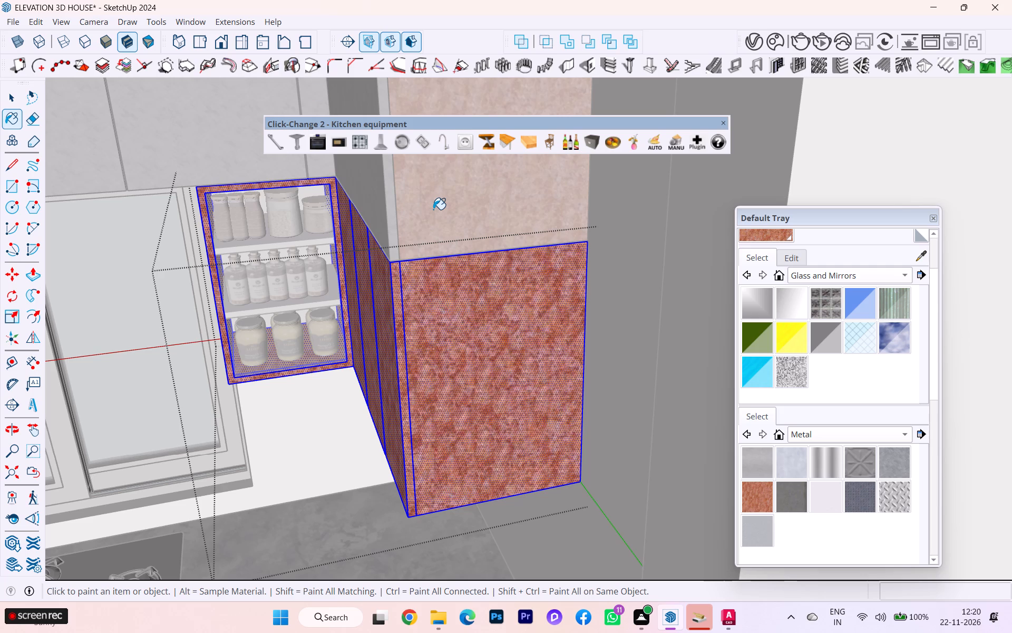
pyautogui.moveTo(380, 378); pyautogui.dragTo(507, 369, button='middle')
pyautogui.scroll(-1, 507, 369)
pyautogui.scroll(-1, 398, 329)
pyautogui.scroll(2, 398, 329)
pyautogui.scroll(-6, 398, 329)
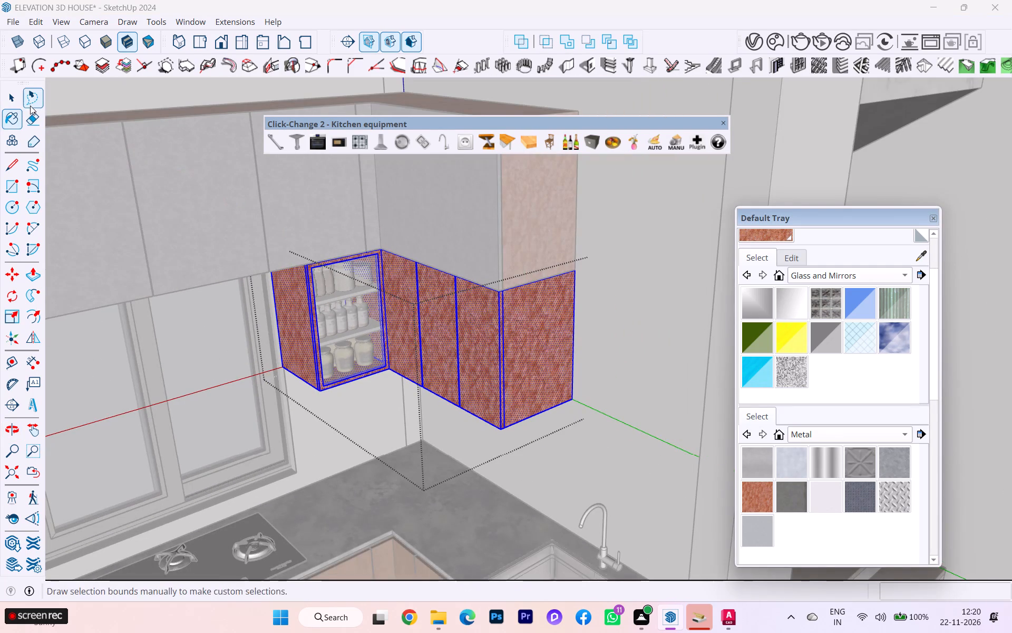
pyautogui.click(15, 93)
pyautogui.click(475, 386)
pyautogui.scroll(-7, 459, 403)
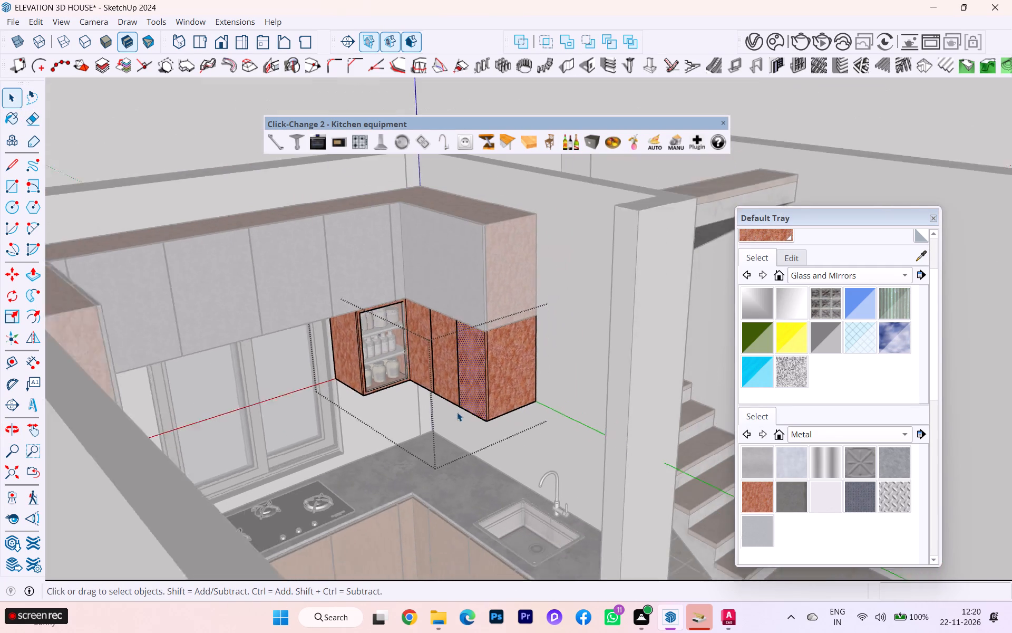
pyautogui.click(254, 191)
pyautogui.tripleClick(256, 195)
pyautogui.doubleClick(261, 196)
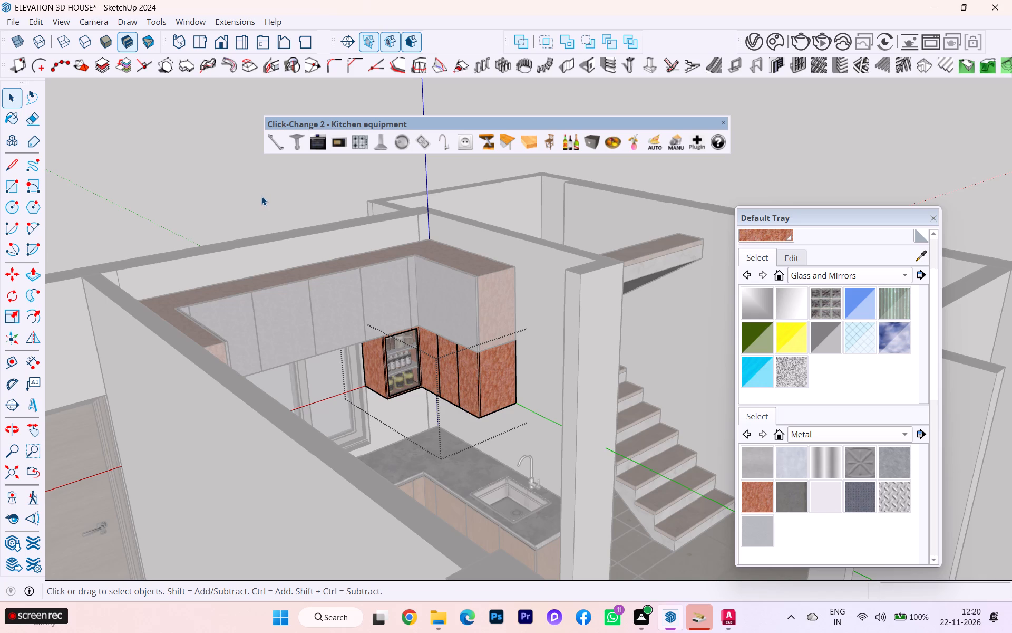
pyautogui.doubleClick(261, 196)
# Inside the small wall cabinet group, paint the three door fronts beside the glass unit with the grey sampled from the upper door panels.
pyautogui.scroll(3, 454, 355)
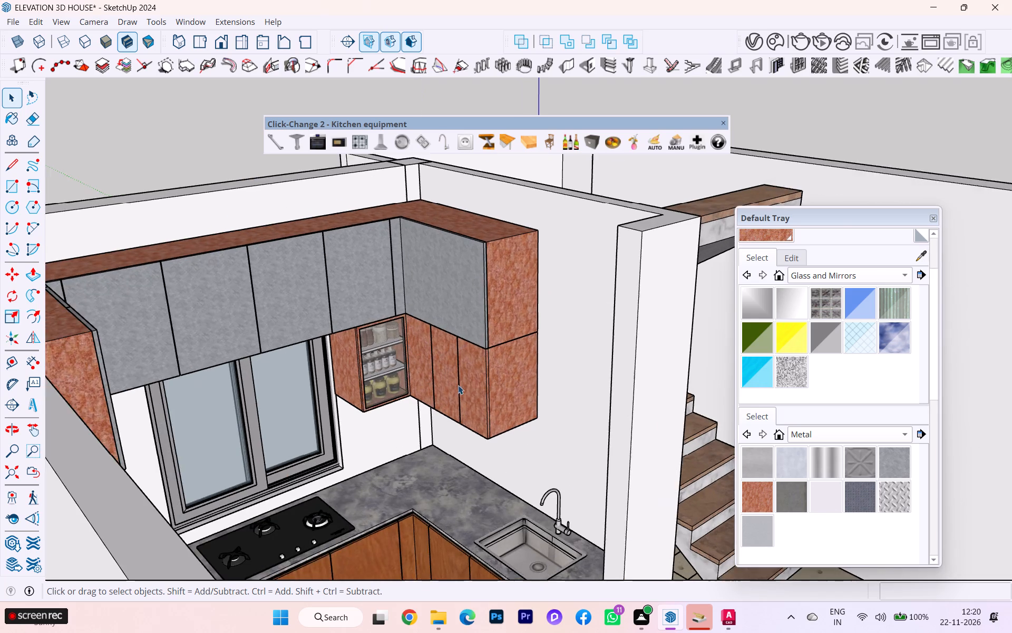
pyautogui.scroll(-1, 458, 391)
pyautogui.scroll(5, 458, 391)
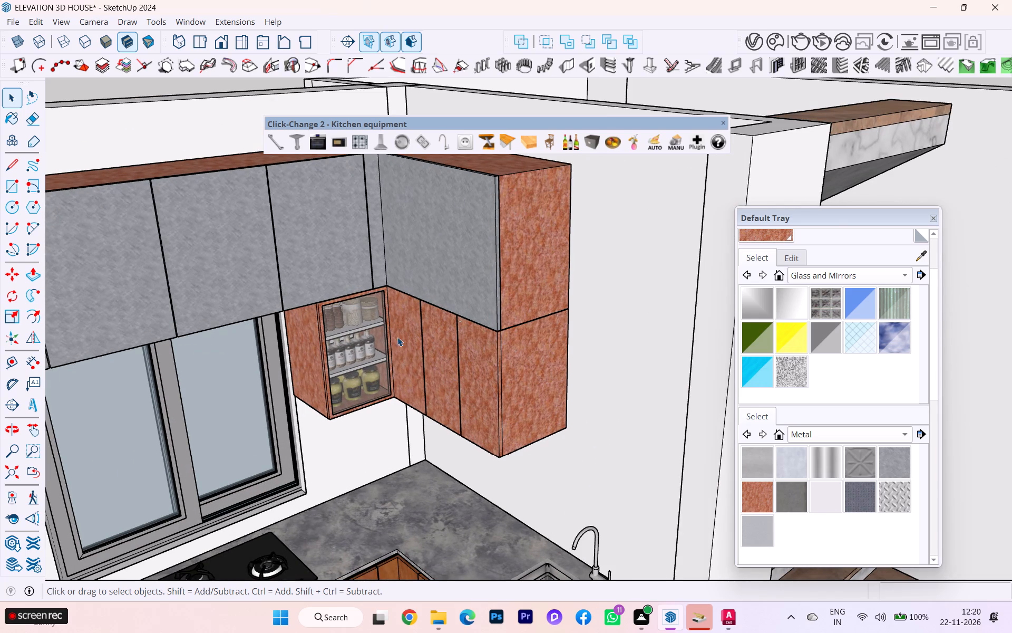
pyautogui.doubleClick(447, 331)
pyautogui.click(444, 356)
pyautogui.doubleClick(441, 360)
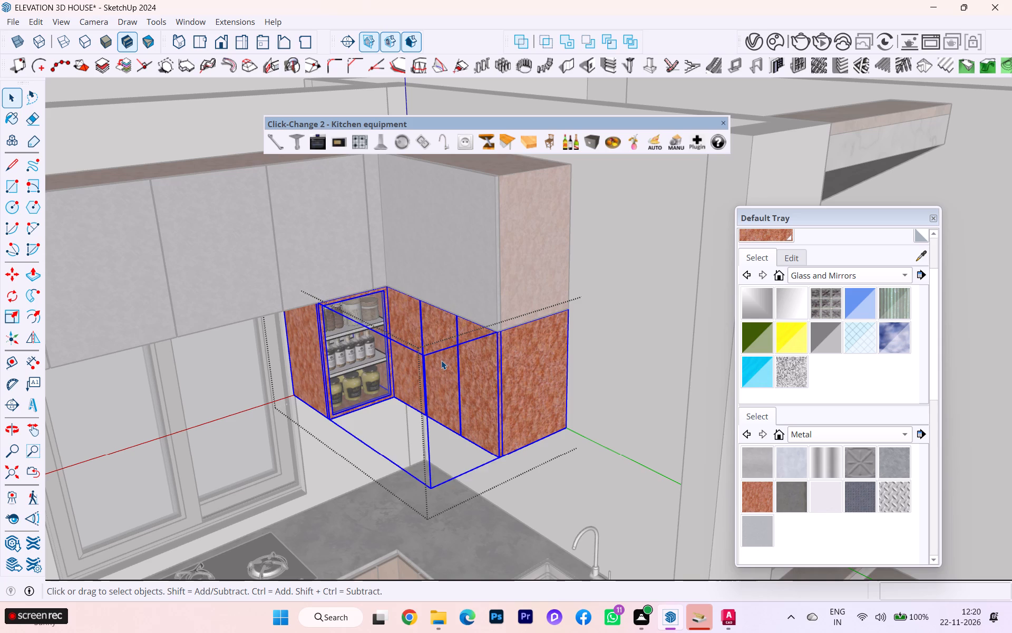
pyautogui.click(441, 360)
pyautogui.click(441, 360)
pyautogui.click(439, 360)
pyautogui.tripleClick(432, 361)
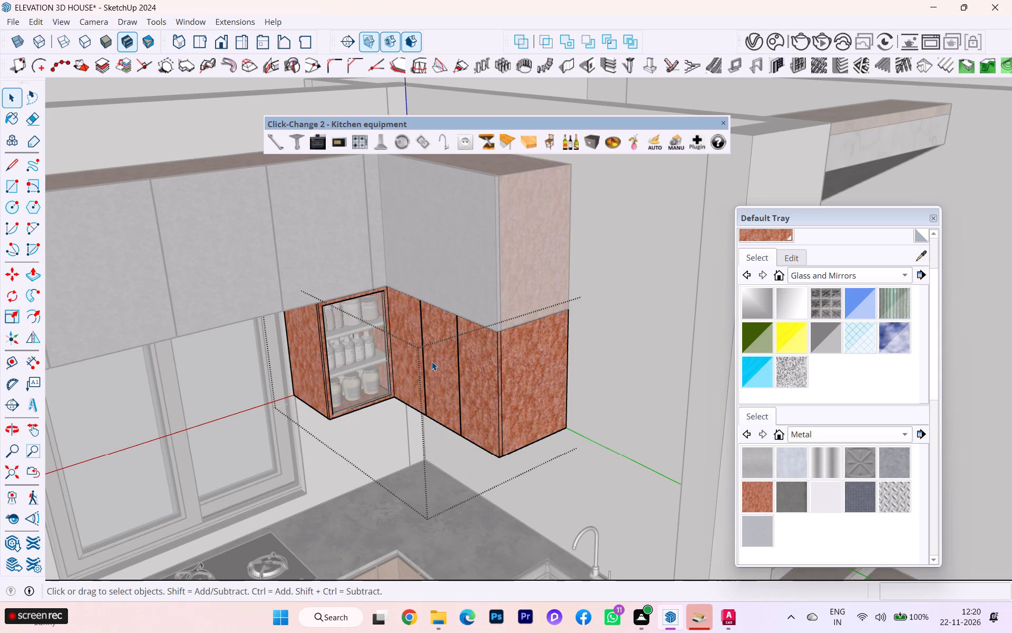
pyautogui.doubleClick(431, 361)
pyautogui.click(434, 354)
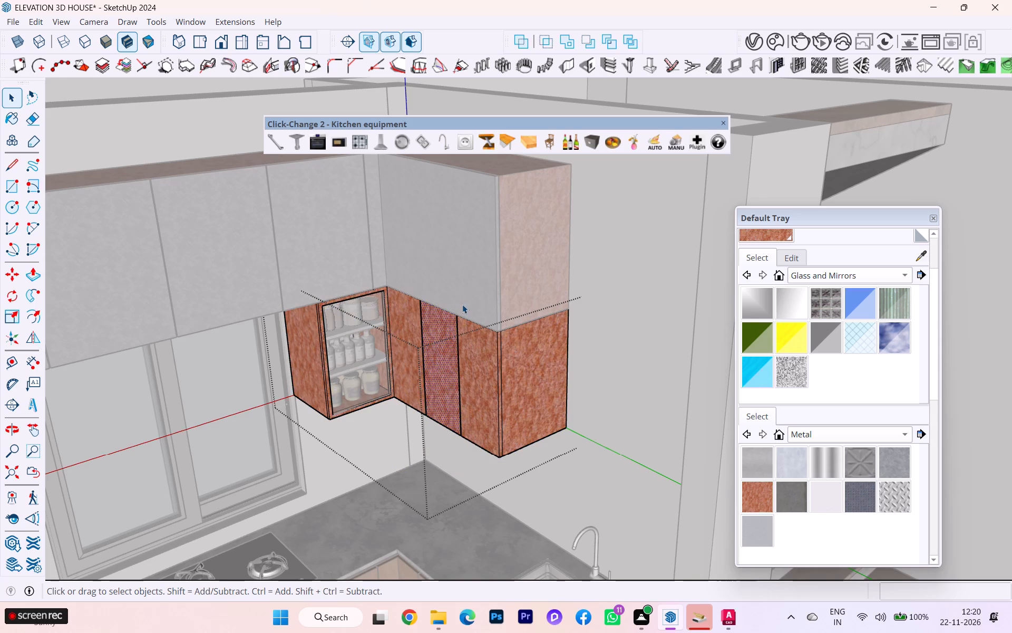
pyautogui.click(920, 255)
pyautogui.click(474, 243)
pyautogui.click(430, 343)
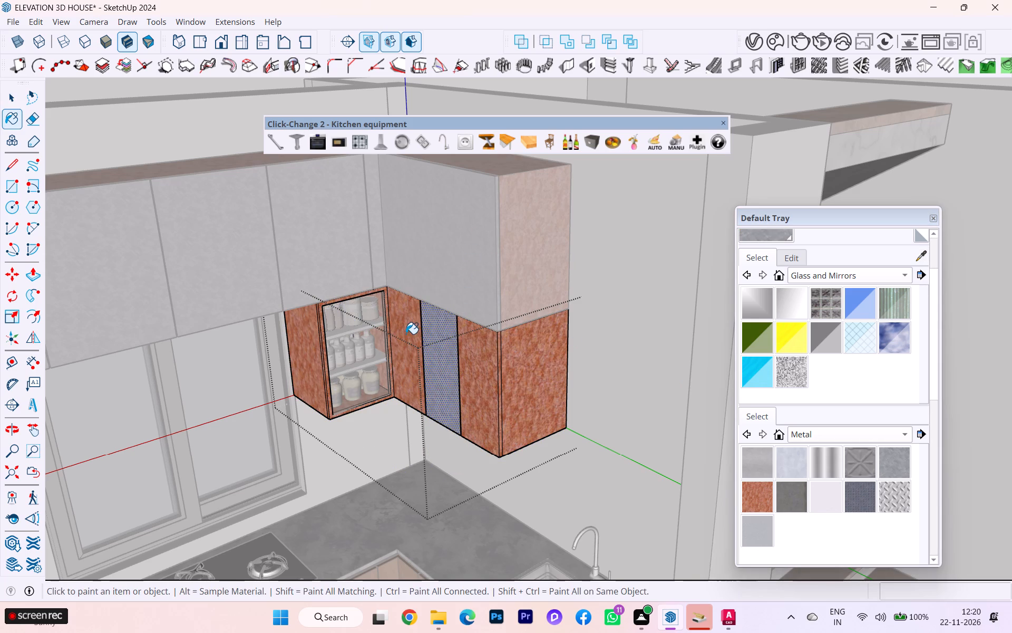
pyautogui.click(405, 334)
pyautogui.click(475, 354)
# Paint the front frame and frame edges around the small wall cabinet's glass jar display with the sampled grey material.
pyautogui.scroll(2, 339, 361)
pyautogui.scroll(-1, 339, 361)
pyautogui.scroll(1, 338, 361)
pyautogui.scroll(5, 377, 335)
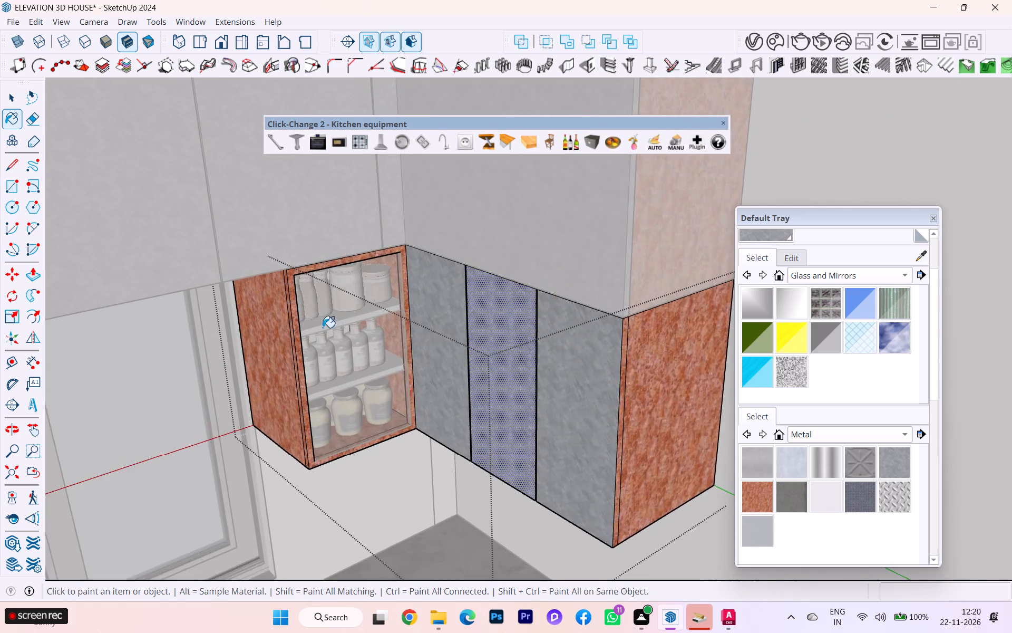
pyautogui.scroll(6, 323, 328)
pyautogui.click(287, 313)
pyautogui.scroll(5, 284, 314)
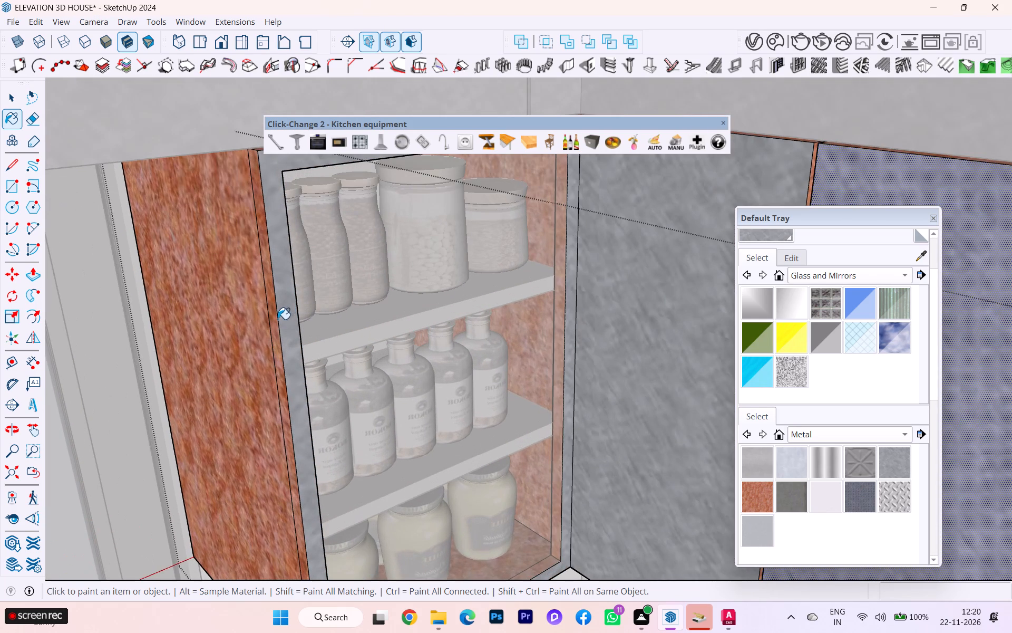
pyautogui.click(274, 322)
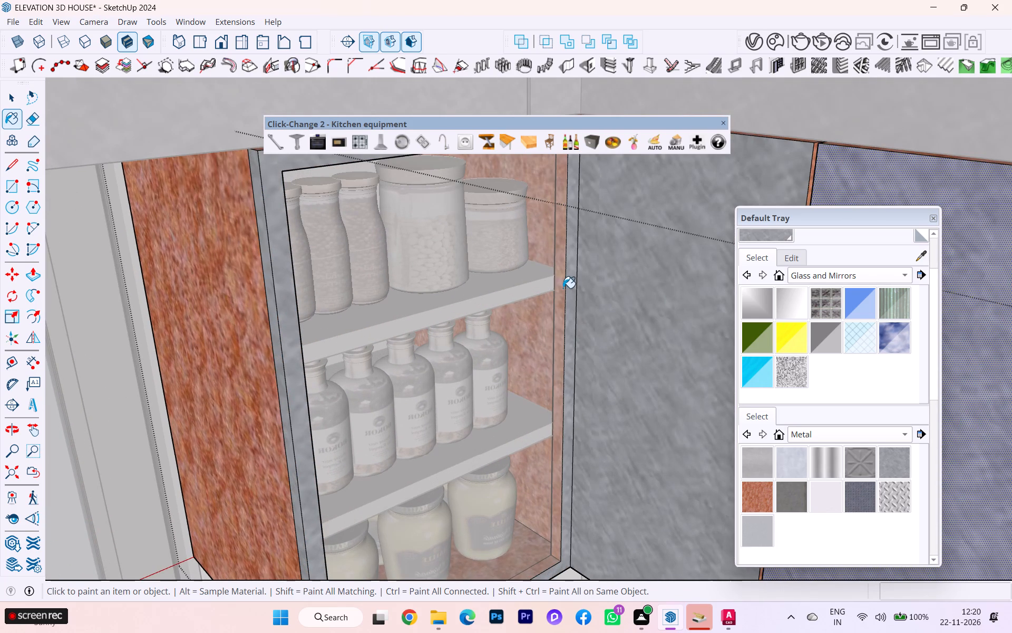
pyautogui.click(560, 277)
pyautogui.scroll(-2, 550, 279)
pyautogui.scroll(1, 519, 503)
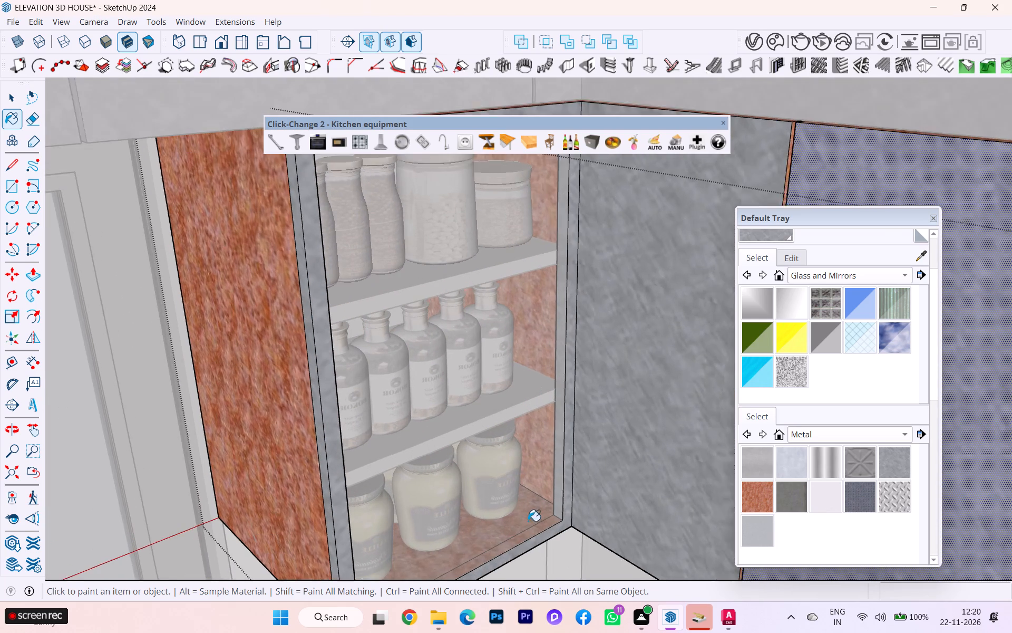
pyautogui.scroll(1, 528, 521)
pyautogui.click(534, 533)
# Paint the thin side and top edges of the door beside the glass jar unit with the sampled grey Metal material.
pyautogui.scroll(-4, 551, 510)
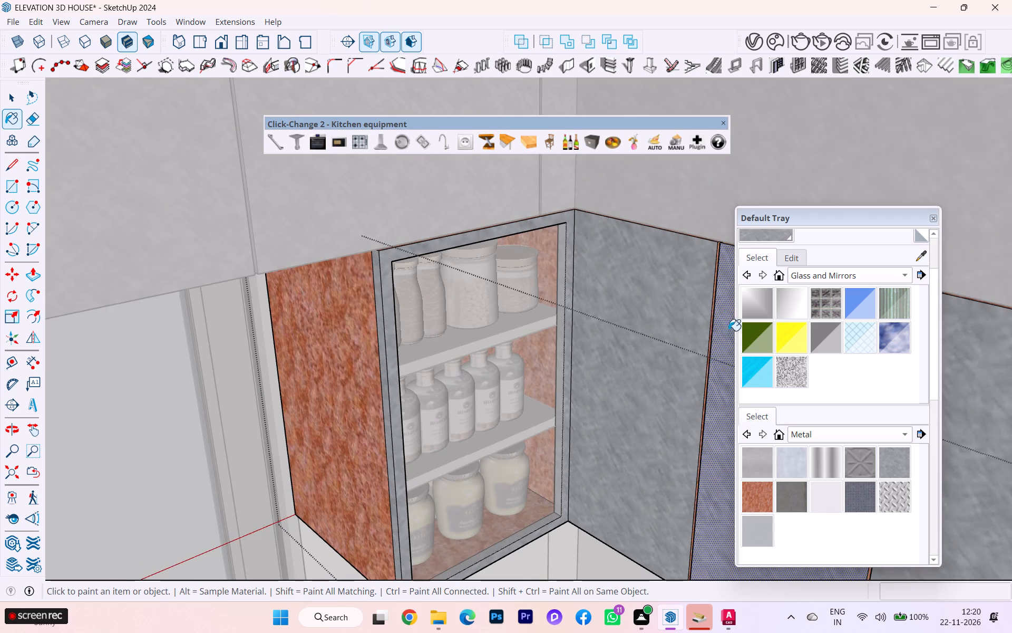
pyautogui.scroll(5, 700, 281)
pyautogui.scroll(-1, 711, 242)
pyautogui.scroll(2, 711, 242)
pyautogui.scroll(-1, 725, 236)
pyautogui.scroll(1, 725, 236)
pyautogui.scroll(-2, 725, 236)
pyautogui.scroll(2, 725, 236)
pyautogui.click(724, 261)
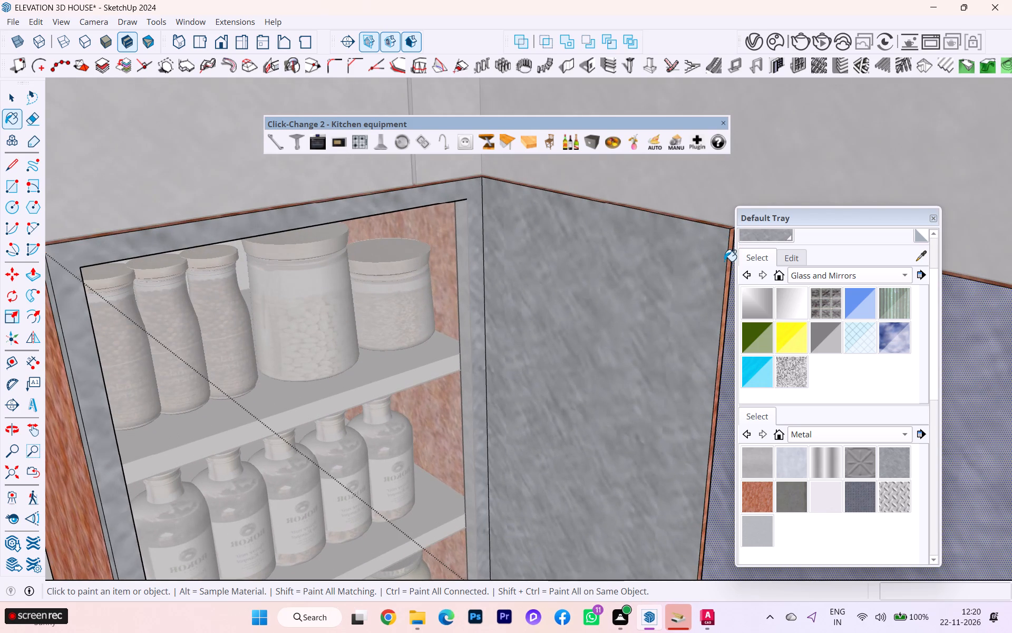
pyautogui.click(727, 258)
pyautogui.click(729, 255)
pyautogui.scroll(5, 716, 229)
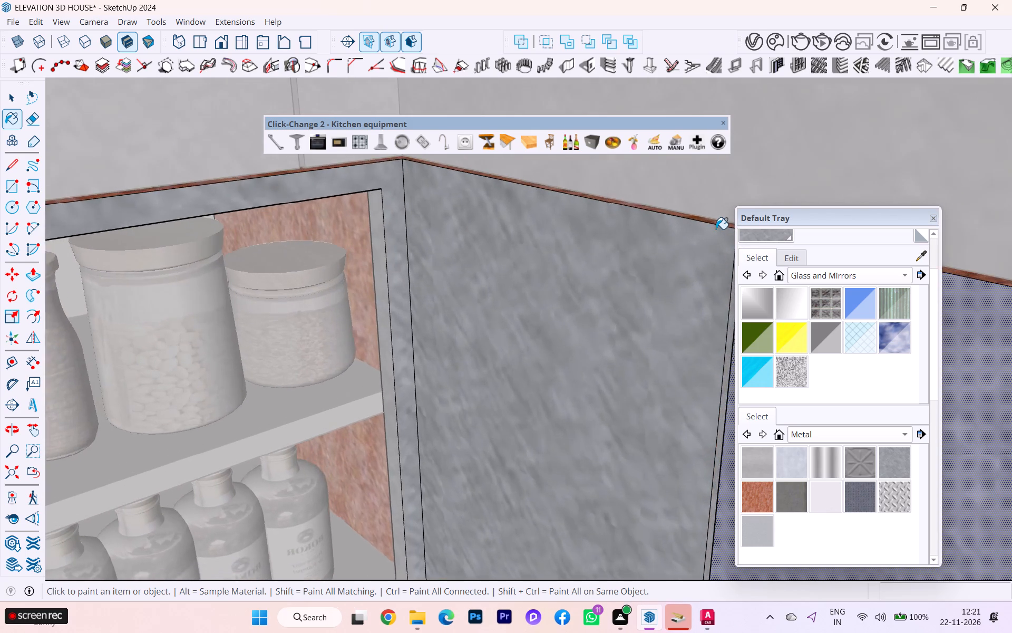
pyautogui.scroll(3, 716, 229)
pyautogui.click(716, 224)
pyautogui.click(716, 222)
pyautogui.scroll(-3, 644, 239)
pyautogui.scroll(1, 642, 242)
pyautogui.scroll(-2, 642, 243)
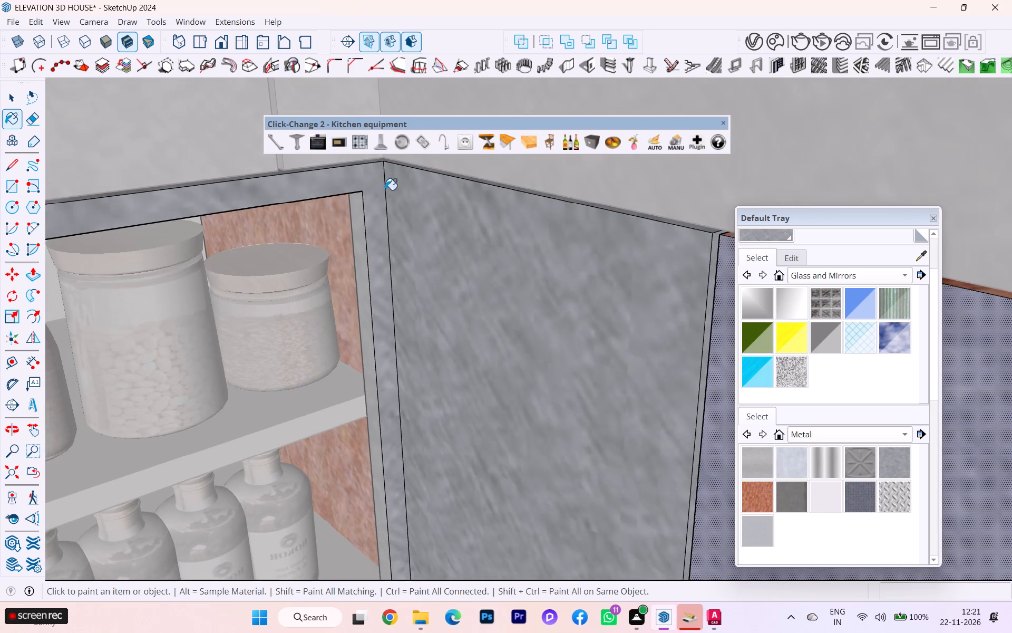
# Paint the edge along the top of the glass jar unit's frame with the same grey material.
pyautogui.scroll(-4, 323, 173)
pyautogui.scroll(1, 401, 229)
pyautogui.scroll(-6, 402, 229)
pyautogui.moveTo(354, 232); pyautogui.dragTo(396, 133, button='middle')
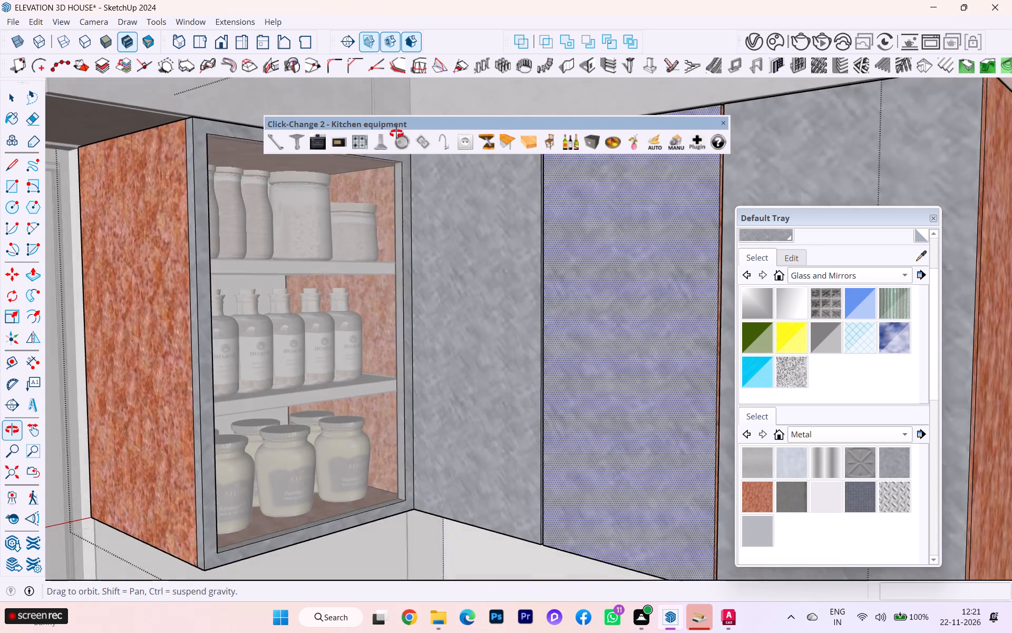
pyautogui.moveTo(396, 133); pyautogui.dragTo(397, 131, button='middle')
pyautogui.scroll(1, 364, 167)
pyautogui.scroll(-1, 364, 166)
pyautogui.scroll(2, 364, 165)
pyautogui.scroll(1, 236, 196)
pyautogui.scroll(-1, 202, 157)
pyautogui.scroll(5, 202, 157)
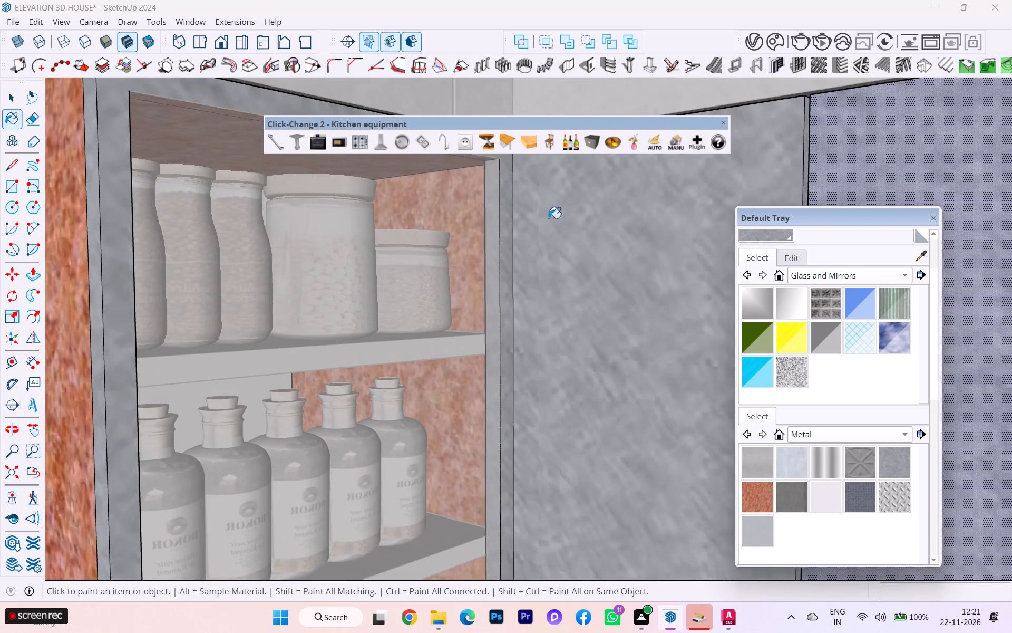
pyautogui.scroll(1, 653, 228)
pyautogui.scroll(2, 237, 109)
pyautogui.click(232, 108)
pyautogui.scroll(-3, 205, 120)
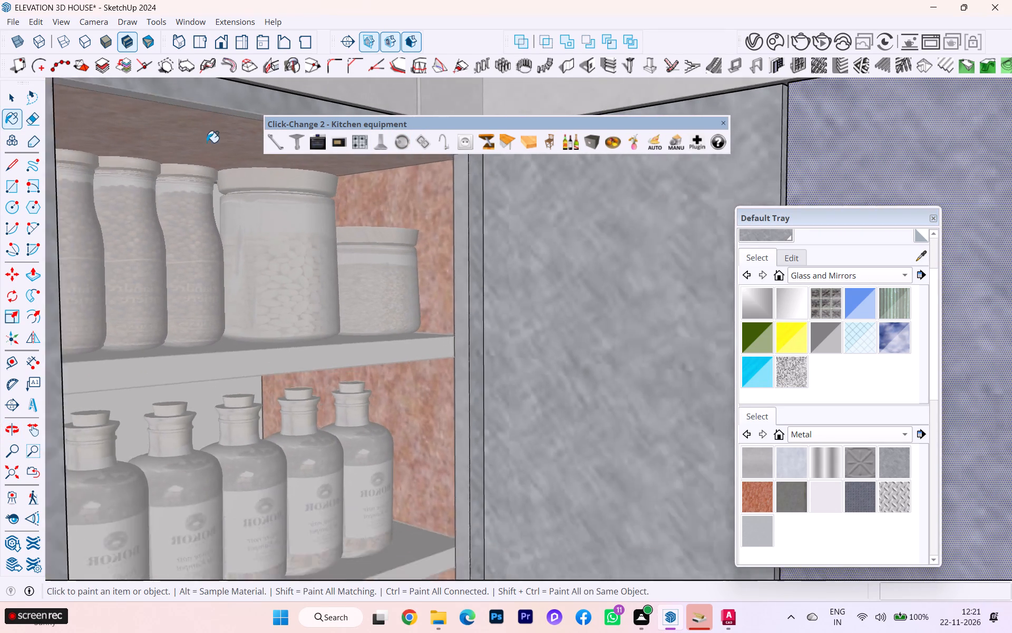
pyautogui.scroll(-12, 207, 142)
# Paint the middle door's side edge and the top edges of the middle and end doors grey.
pyautogui.moveTo(368, 331); pyautogui.dragTo(373, 411, button='middle')
pyautogui.scroll(-4, 392, 376)
pyautogui.scroll(2, 593, 382)
pyautogui.scroll(-2, 589, 376)
pyautogui.scroll(2, 587, 372)
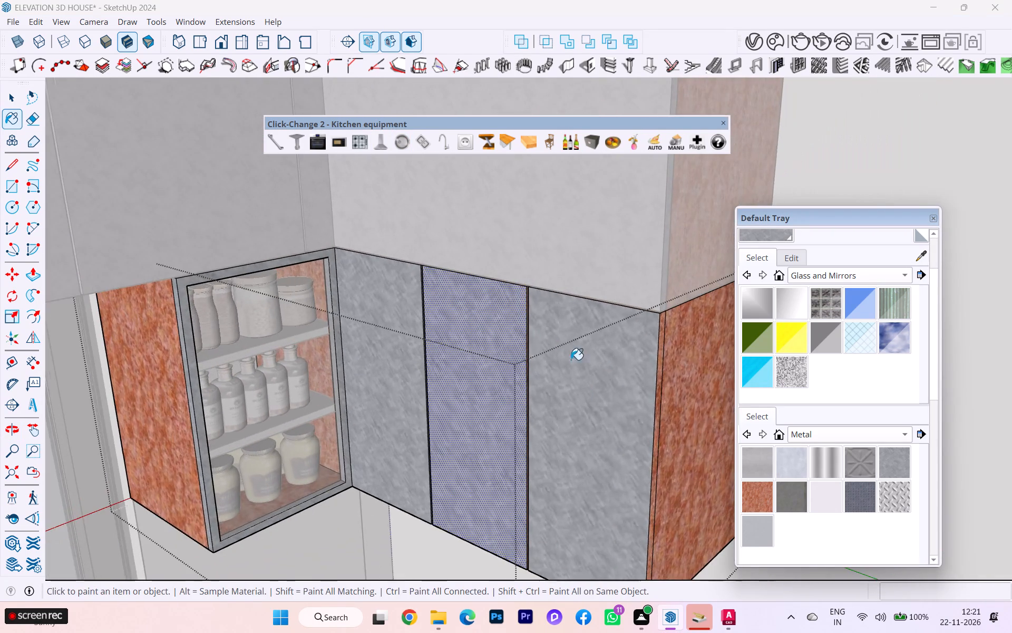
pyautogui.scroll(4, 571, 360)
pyautogui.scroll(-1, 532, 299)
pyautogui.moveTo(532, 302); pyautogui.dragTo(518, 392, button='middle')
pyautogui.scroll(2, 521, 383)
pyautogui.scroll(-2, 521, 383)
pyautogui.scroll(6, 521, 383)
pyautogui.scroll(-1, 517, 367)
pyautogui.scroll(3, 517, 367)
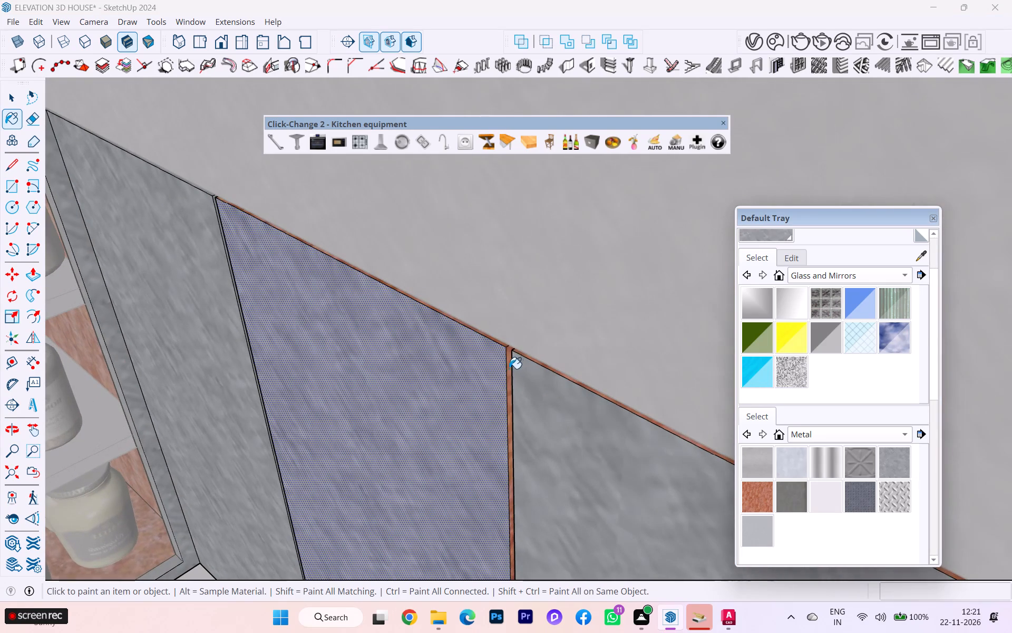
pyautogui.click(509, 358)
pyautogui.click(493, 343)
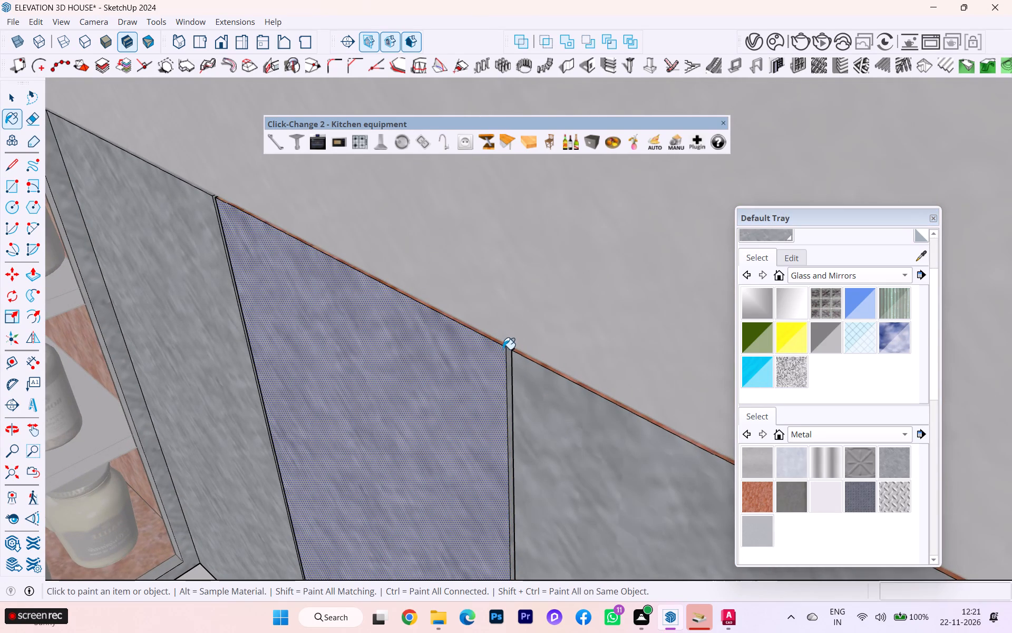
pyautogui.click(494, 342)
pyautogui.scroll(3, 511, 365)
pyautogui.scroll(-1, 510, 363)
pyautogui.scroll(9, 510, 363)
pyautogui.scroll(-1, 497, 339)
pyautogui.scroll(1, 497, 339)
pyautogui.click(492, 329)
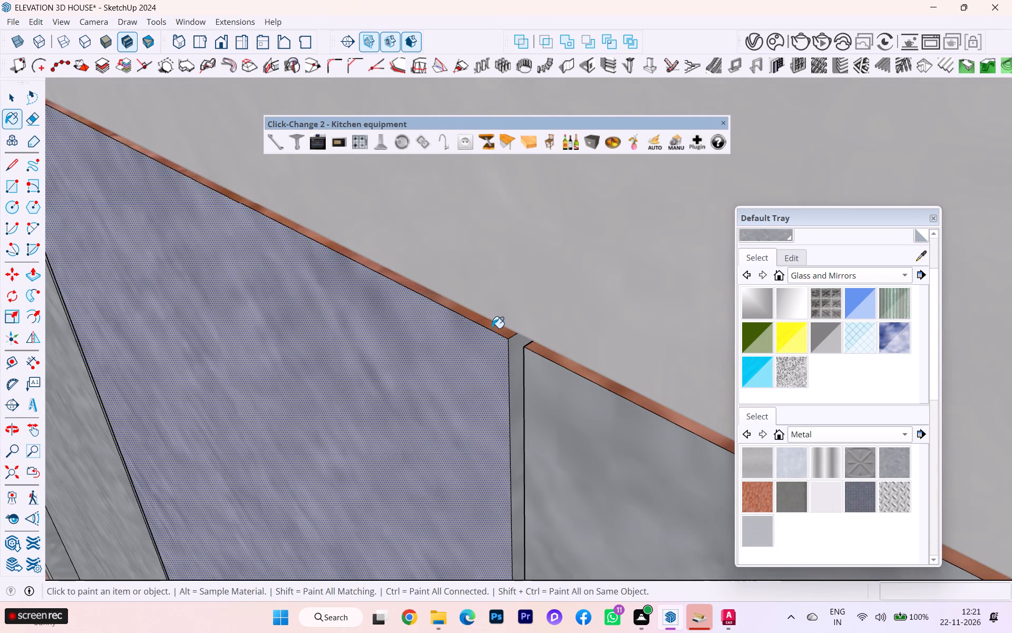
pyautogui.click(548, 358)
# Paint the end door's outer side edge, next to the rusty red end panel, with the grey material.
pyautogui.scroll(-16, 511, 319)
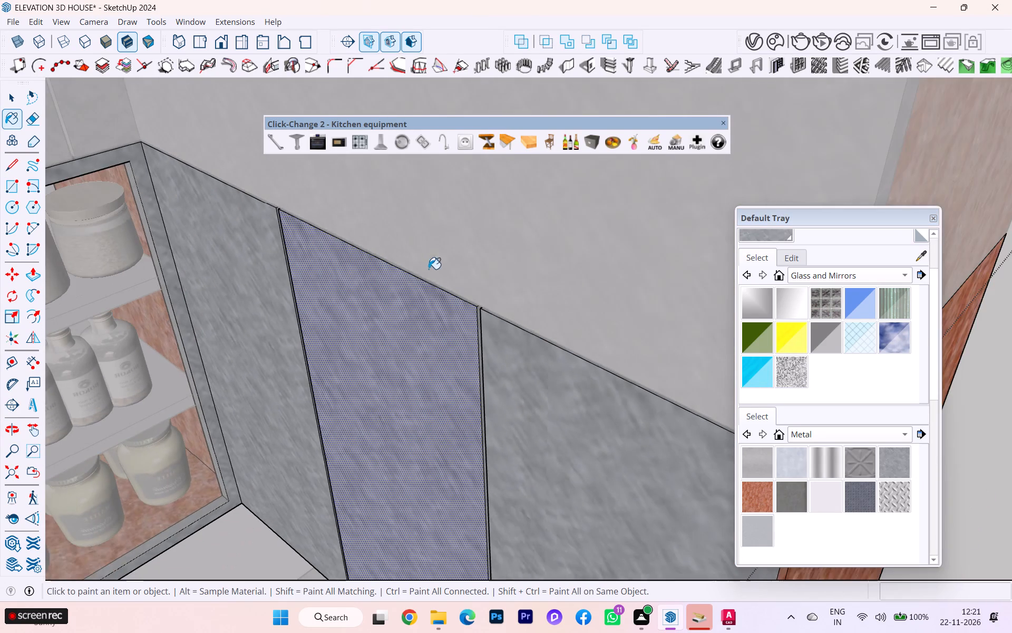
pyautogui.scroll(1, 398, 282)
pyautogui.scroll(-2, 398, 282)
pyautogui.scroll(1, 398, 282)
pyautogui.scroll(-4, 398, 282)
pyautogui.scroll(5, 417, 284)
pyautogui.scroll(-2, 426, 287)
pyautogui.scroll(1, 460, 288)
pyautogui.scroll(-3, 460, 288)
pyautogui.moveTo(628, 402); pyautogui.dragTo(543, 325, button='middle')
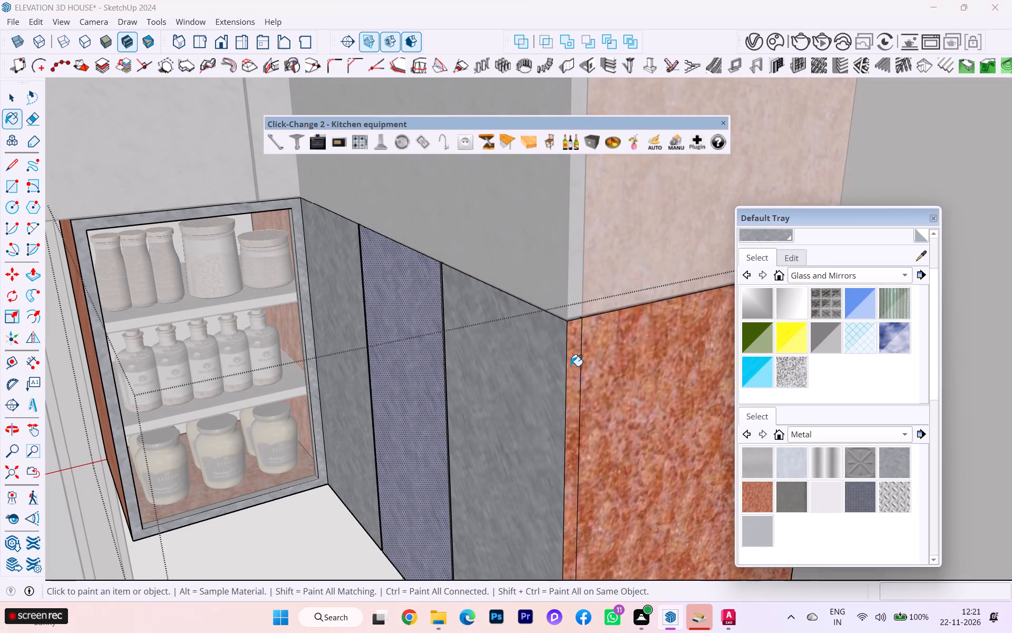
pyautogui.click(568, 359)
# Paint the bottom edges of all three small wall cabinet doors with the grey material.
pyautogui.scroll(-1, 461, 276)
pyautogui.scroll(1, 455, 275)
pyautogui.scroll(-2, 455, 275)
pyautogui.scroll(1, 455, 275)
pyautogui.moveTo(450, 302); pyautogui.dragTo(497, 206, button='middle')
pyautogui.scroll(-2, 468, 277)
pyautogui.scroll(1, 452, 304)
pyautogui.scroll(-1, 442, 330)
pyautogui.moveTo(439, 456); pyautogui.dragTo(492, 272, button='middle')
pyautogui.scroll(3, 488, 288)
pyautogui.click(436, 407)
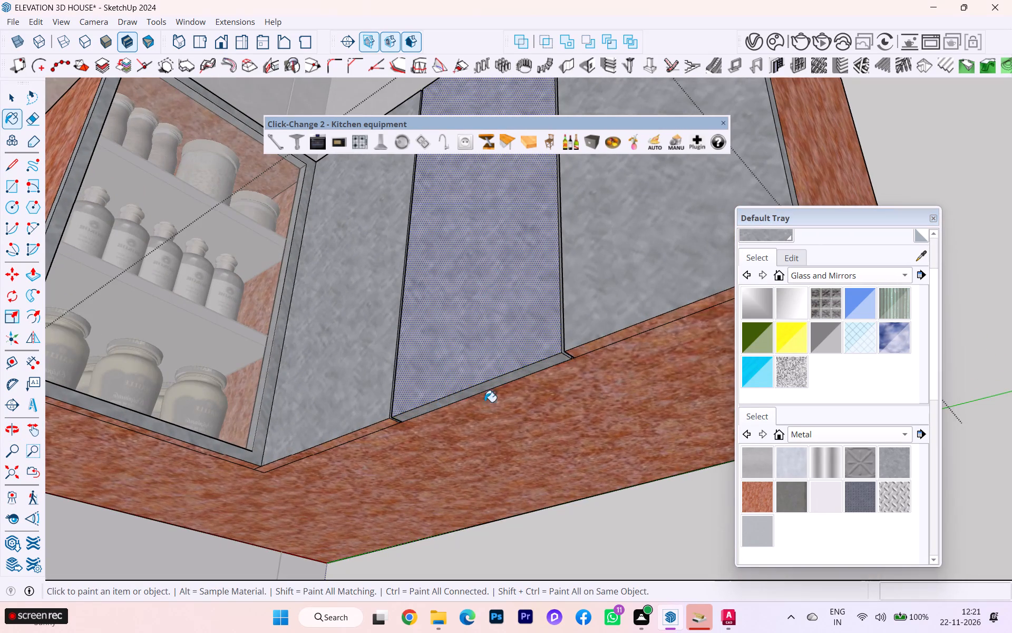
pyautogui.scroll(3, 563, 377)
pyautogui.click(580, 342)
pyautogui.click(300, 451)
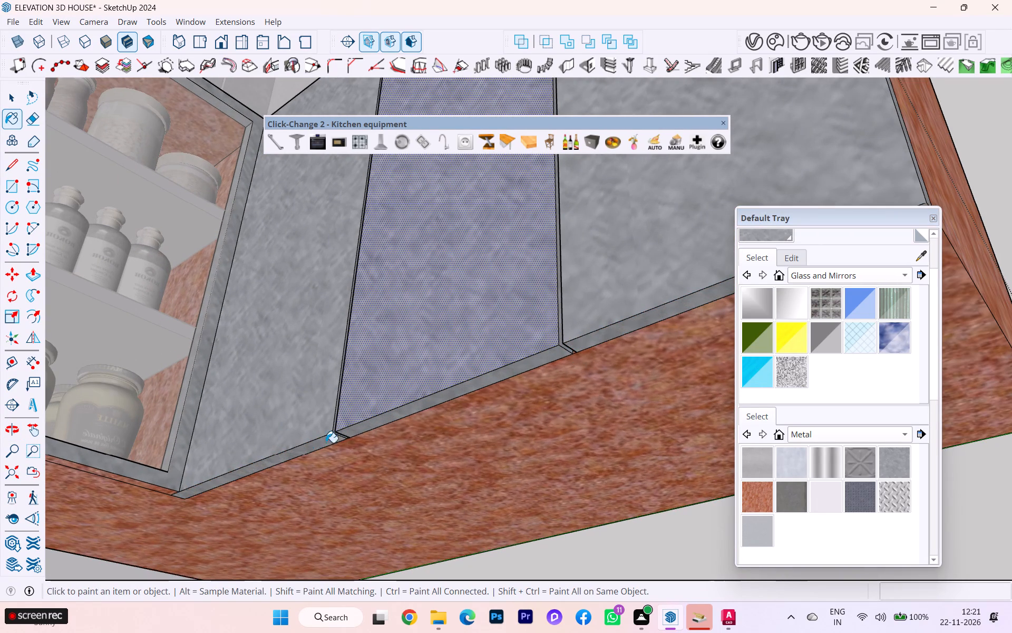
# Paint the glass jar unit's bottom frame edge grey, undoing the stray fill on the cabinet's rusty red underside.
pyautogui.scroll(-1, 368, 403)
pyautogui.scroll(1, 368, 403)
pyautogui.scroll(-2, 366, 402)
pyautogui.click(167, 479)
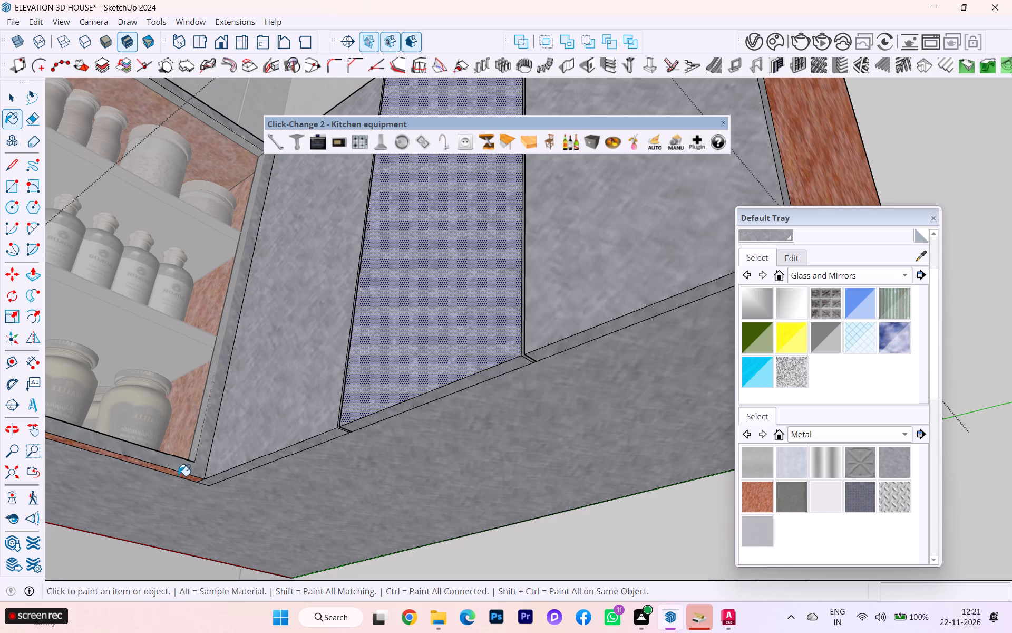
pyautogui.hotkey('ctrl', 'z')
pyautogui.click(184, 475)
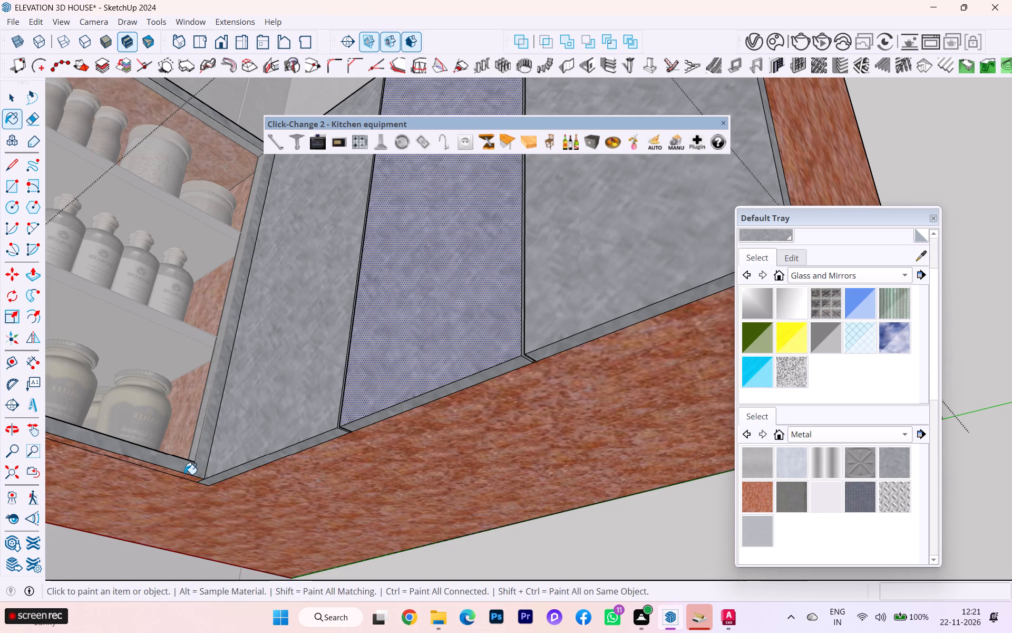
pyautogui.click(185, 473)
pyautogui.scroll(1, 186, 481)
pyautogui.scroll(-1, 186, 481)
pyautogui.scroll(5, 186, 481)
pyautogui.scroll(-1, 186, 481)
pyautogui.scroll(3, 186, 481)
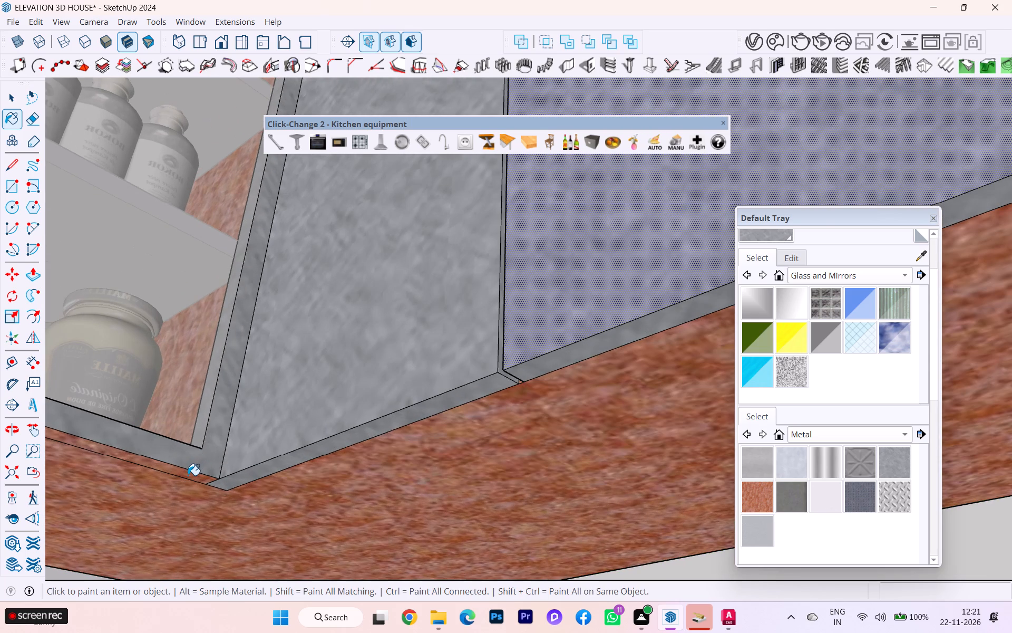
pyautogui.click(188, 475)
# Inspect the small wall cabinet's painted fronts, edges and underside from below and from the front.
pyautogui.scroll(-4, 226, 453)
pyautogui.scroll(2, 271, 434)
pyautogui.scroll(-1, 271, 434)
pyautogui.scroll(1, 271, 434)
pyautogui.scroll(-3, 271, 434)
pyautogui.scroll(3, 271, 434)
pyautogui.scroll(-7, 271, 434)
pyautogui.scroll(4, 259, 429)
pyautogui.scroll(-2, 257, 421)
pyautogui.scroll(1, 257, 421)
pyautogui.scroll(-1, 257, 421)
pyautogui.scroll(2, 252, 423)
pyautogui.scroll(-3, 249, 426)
pyautogui.scroll(3, 249, 426)
pyautogui.scroll(-2, 248, 445)
pyautogui.moveTo(248, 445); pyautogui.dragTo(217, 517, button='middle')
pyautogui.scroll(1, 216, 517)
pyautogui.scroll(-4, 298, 403)
pyautogui.scroll(2, 298, 403)
pyautogui.scroll(-6, 298, 403)
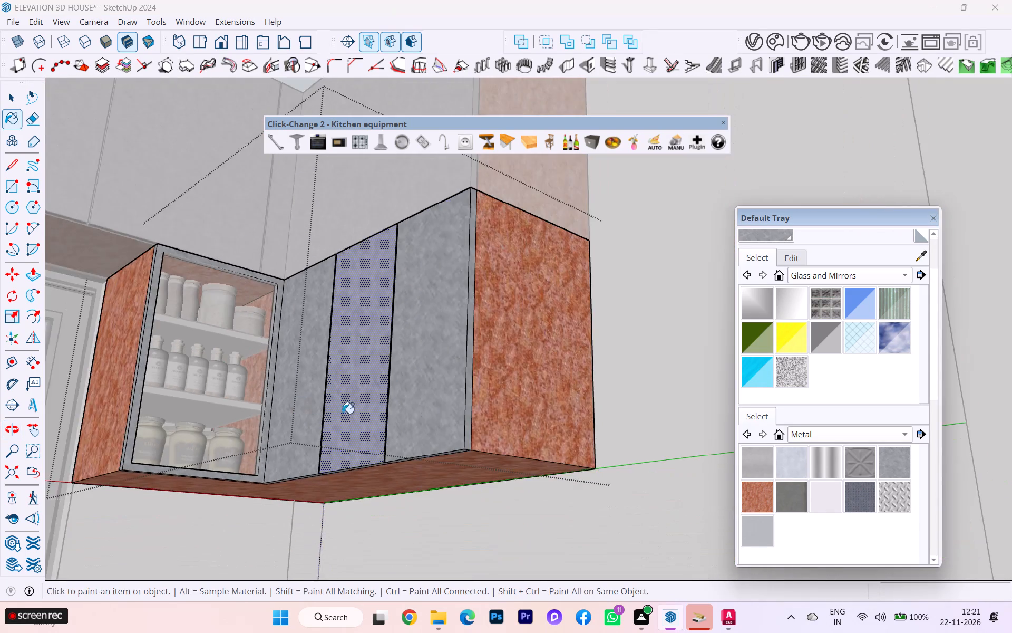
pyautogui.scroll(-2, 342, 414)
pyautogui.scroll(4, 493, 428)
pyautogui.scroll(-2, 489, 431)
pyautogui.moveTo(468, 463); pyautogui.dragTo(410, 542, button='middle')
pyautogui.scroll(-4, 473, 450)
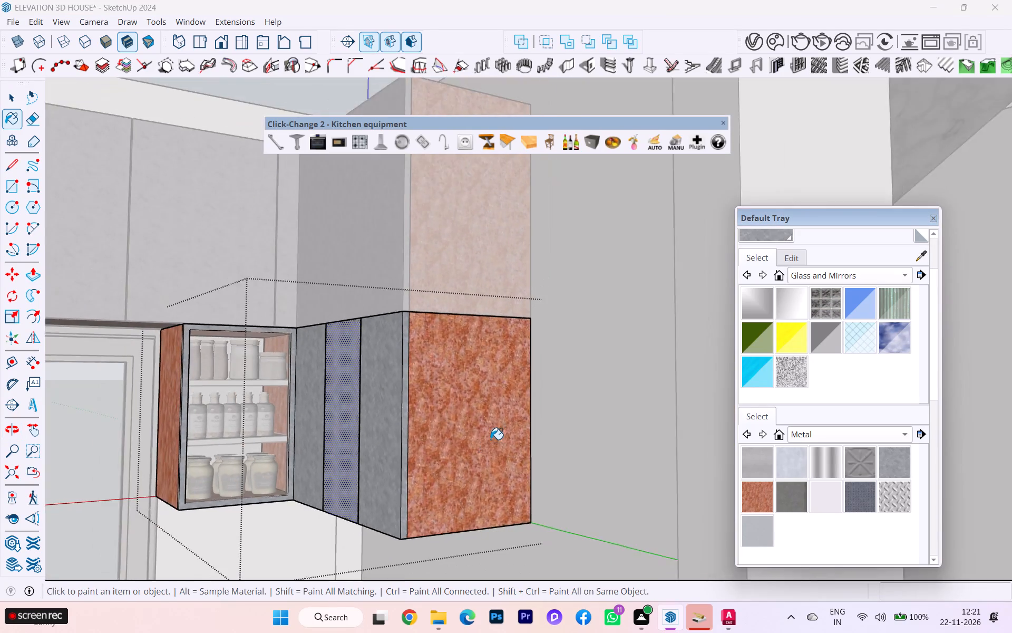
# Stop painting and leave the small wall cabinet group.
pyautogui.scroll(-6, 491, 439)
pyautogui.scroll(1, 491, 439)
pyautogui.scroll(-8, 491, 439)
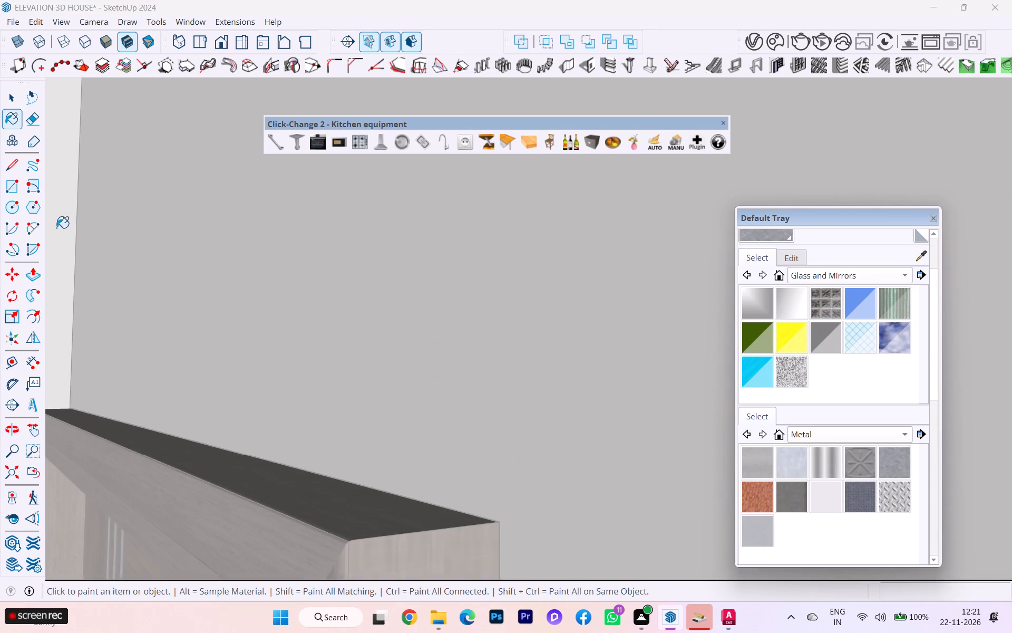
pyautogui.click(13, 98)
pyautogui.click(208, 163)
pyautogui.scroll(-1, 374, 301)
pyautogui.scroll(2, 384, 313)
pyautogui.scroll(-3, 392, 324)
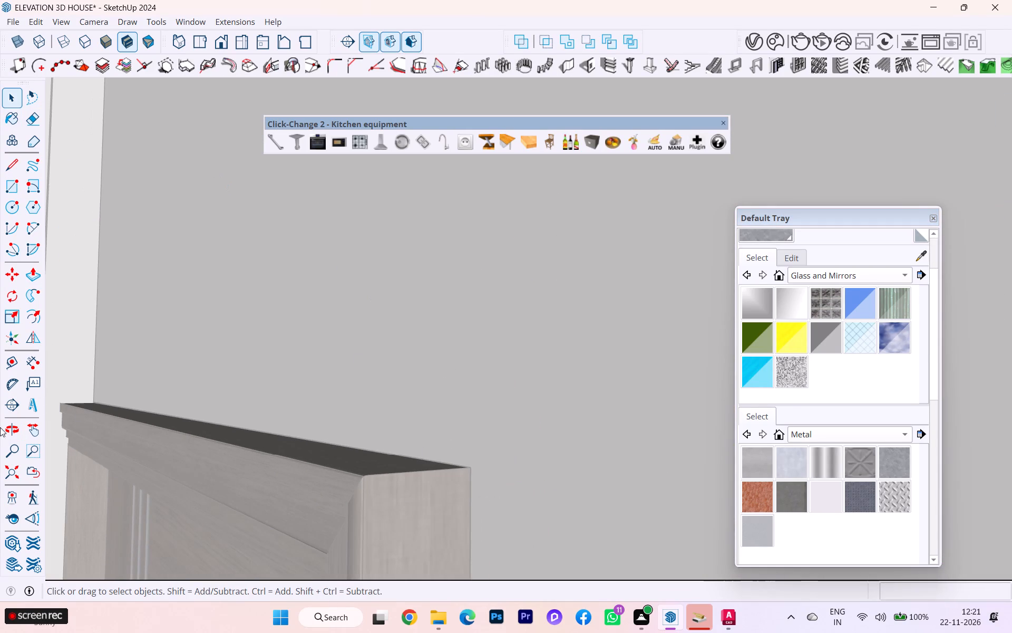
pyautogui.scroll(-10, 172, 449)
pyautogui.scroll(4, 535, 339)
pyautogui.scroll(-5, 535, 339)
pyautogui.scroll(1, 542, 346)
pyautogui.scroll(-1, 542, 346)
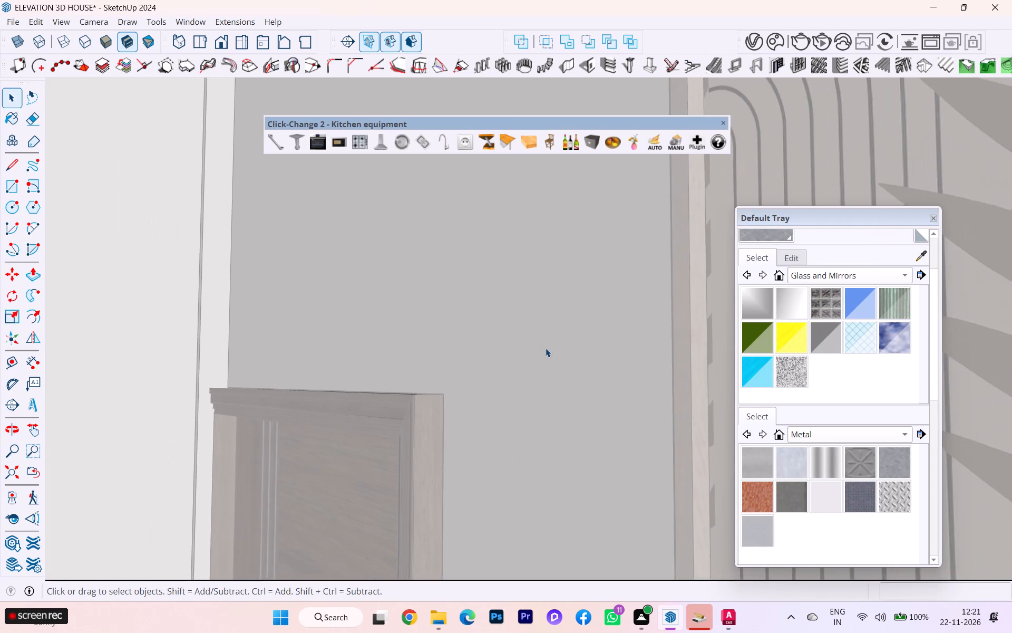
pyautogui.click(558, 351)
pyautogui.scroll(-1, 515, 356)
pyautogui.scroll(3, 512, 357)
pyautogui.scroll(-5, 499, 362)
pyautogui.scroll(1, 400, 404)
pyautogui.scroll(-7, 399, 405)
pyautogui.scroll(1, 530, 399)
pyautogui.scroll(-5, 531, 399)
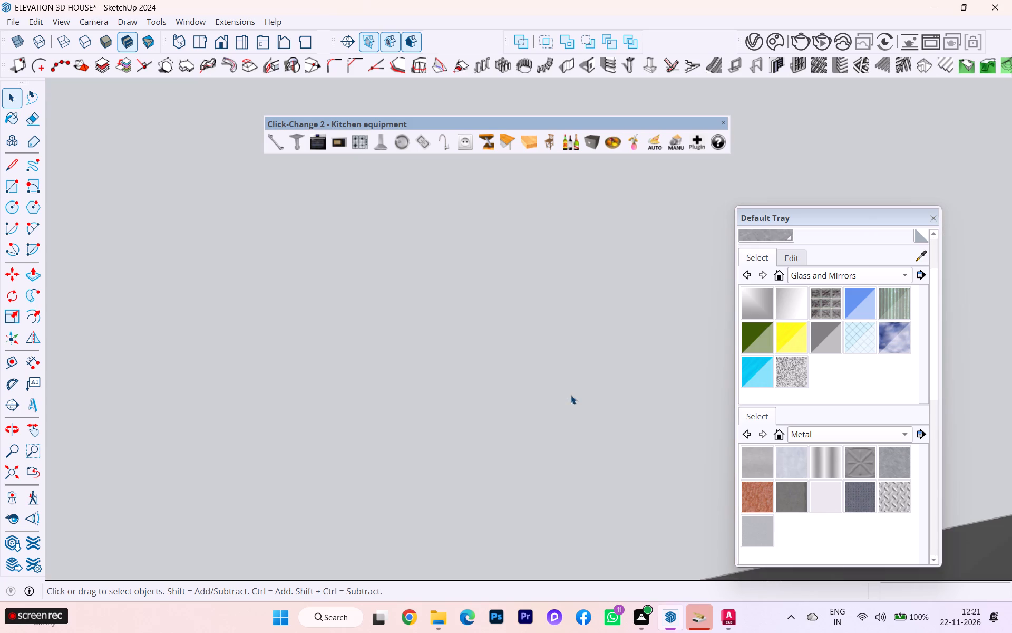
# Bring the whole house model back into view and look at it from above.
pyautogui.scroll(-4, 471, 409)
pyautogui.scroll(1, 471, 409)
pyautogui.scroll(-4, 471, 409)
pyautogui.scroll(1, 464, 395)
pyautogui.scroll(-7, 464, 395)
pyautogui.scroll(3, 392, 407)
pyautogui.scroll(-3, 392, 407)
pyautogui.scroll(-4, 225, 465)
pyautogui.scroll(1, 225, 465)
pyautogui.scroll(-3, 225, 466)
pyautogui.scroll(1, 158, 474)
pyautogui.scroll(-4, 157, 474)
pyautogui.click(0, 468)
pyautogui.doubleClick(11, 468)
pyautogui.click(17, 468)
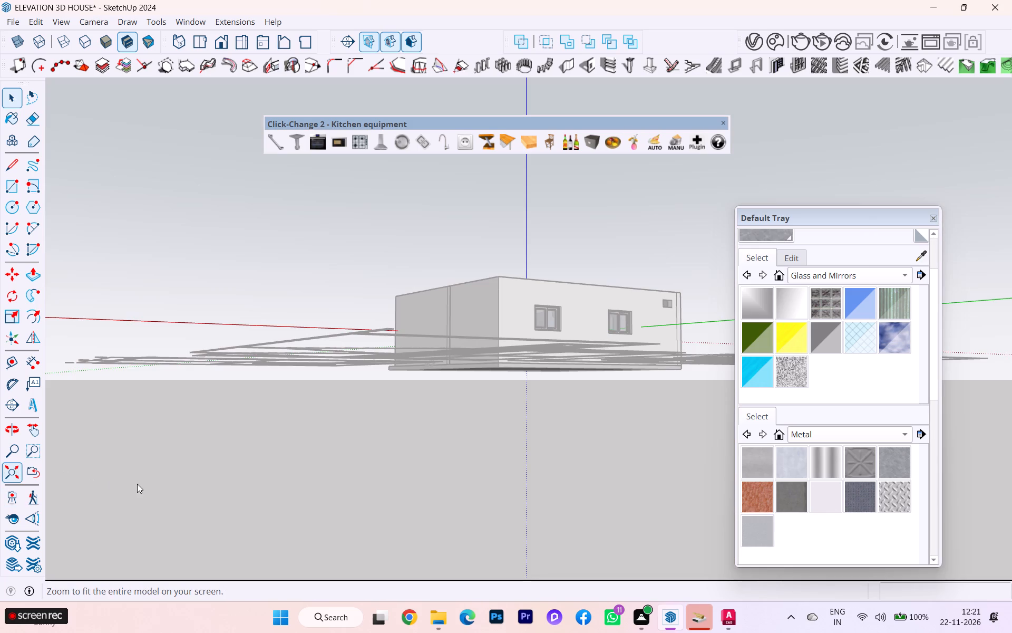
pyautogui.scroll(6, 588, 357)
pyautogui.scroll(-1, 582, 319)
pyautogui.scroll(10, 582, 319)
pyautogui.scroll(-1, 577, 325)
pyautogui.moveTo(568, 338); pyautogui.dragTo(493, 438, button='middle')
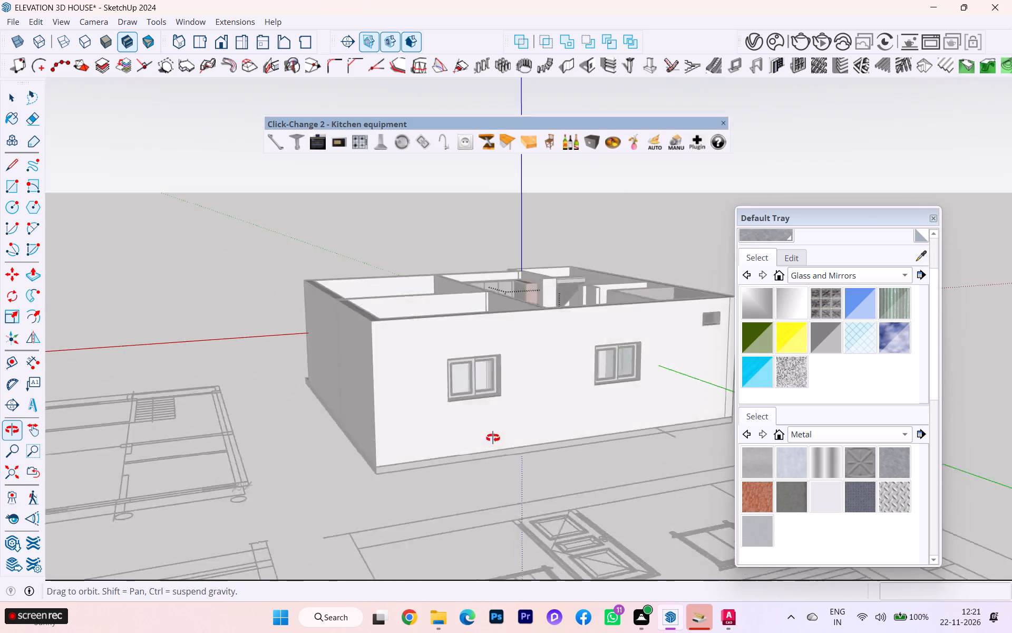
pyautogui.moveTo(493, 438); pyautogui.dragTo(390, 485, button='middle')
pyautogui.scroll(-4, 431, 391)
pyautogui.moveTo(468, 394); pyautogui.dragTo(449, 474, button='middle')
pyautogui.click(668, 462)
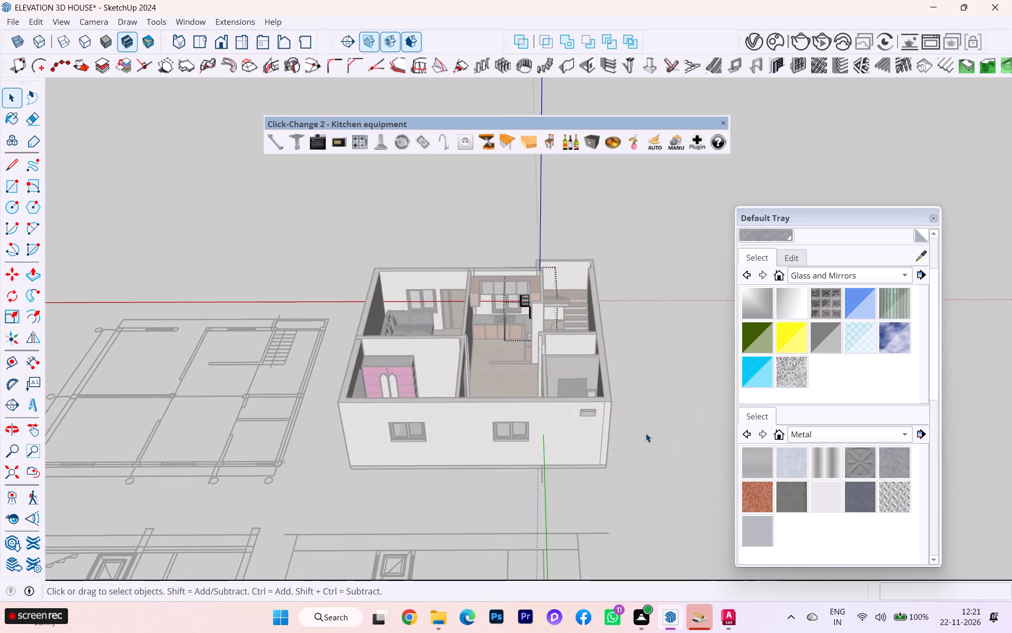
pyautogui.doubleClick(646, 437)
# Examine the kitchen's painted upper and small wall cabinets around the window from several angles.
pyautogui.scroll(3, 638, 416)
pyautogui.scroll(3, 595, 399)
pyautogui.moveTo(539, 367); pyautogui.dragTo(551, 426, button='middle')
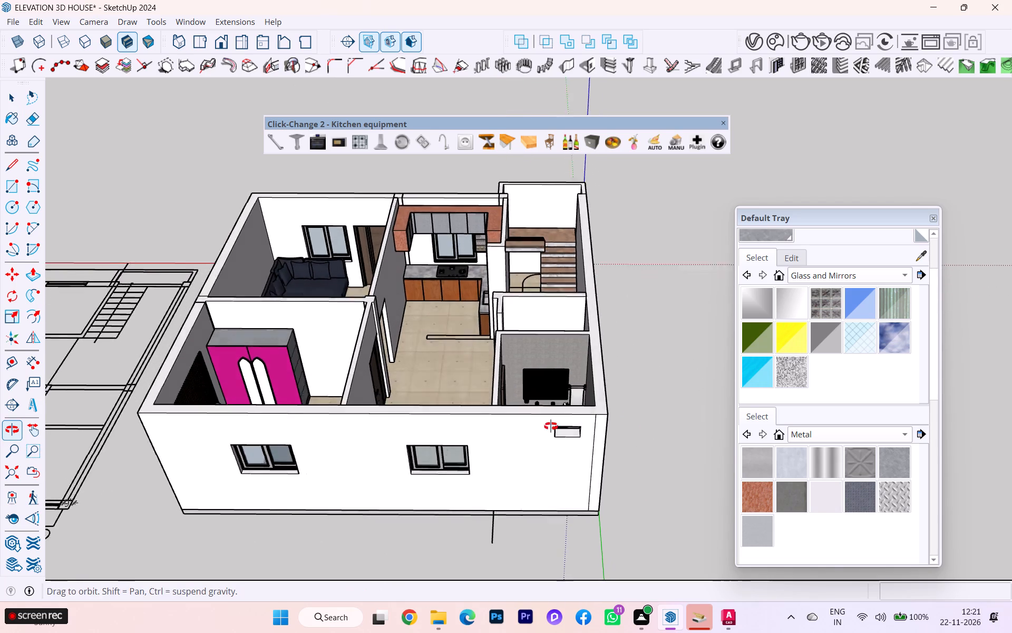
pyautogui.moveTo(551, 426); pyautogui.dragTo(716, 480, button='middle')
pyautogui.scroll(2, 563, 302)
pyautogui.scroll(-2, 498, 285)
pyautogui.scroll(2, 485, 282)
pyautogui.scroll(-1, 479, 280)
pyautogui.scroll(2, 479, 280)
pyautogui.scroll(3, 420, 239)
pyautogui.moveTo(400, 226); pyautogui.dragTo(387, 184, button='middle')
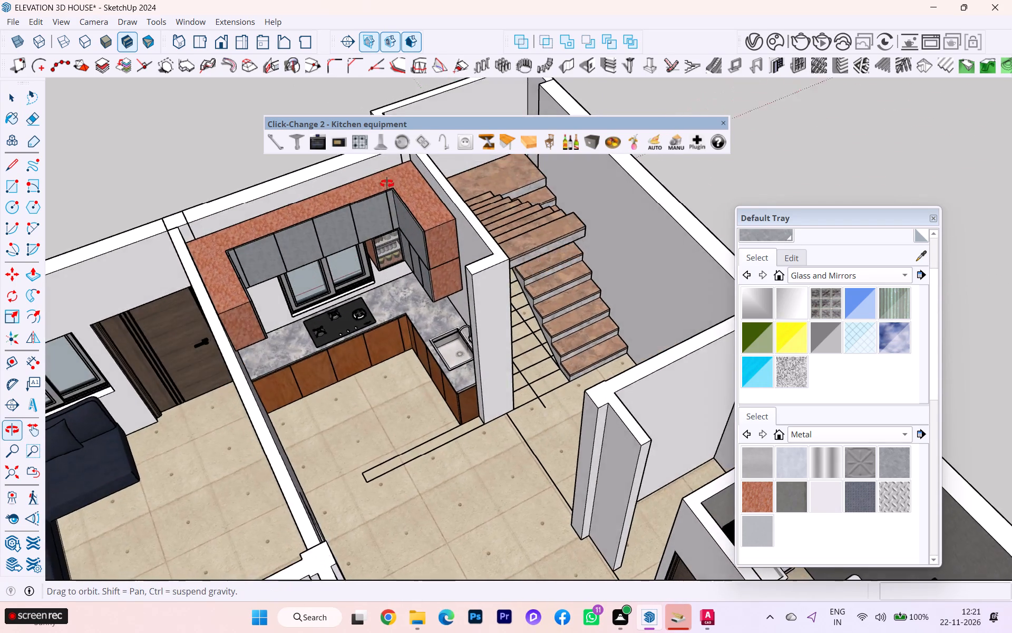
pyautogui.moveTo(387, 184); pyautogui.dragTo(360, 140, button='middle')
pyautogui.scroll(8, 320, 226)
pyautogui.moveTo(295, 246); pyautogui.dragTo(223, 187, button='middle')
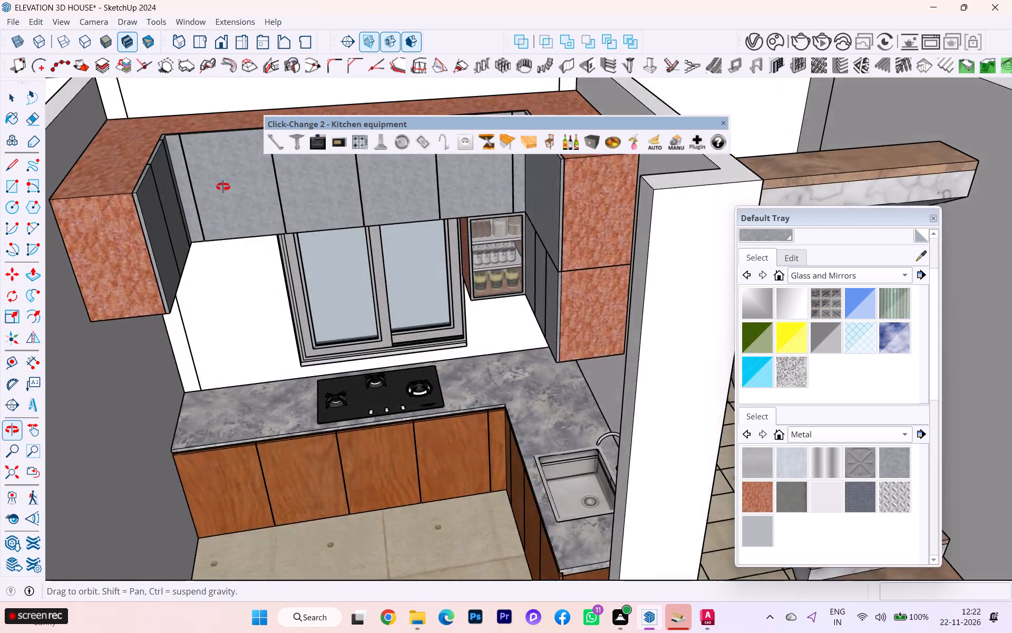
pyautogui.moveTo(223, 187); pyautogui.dragTo(95, 212, button='middle')
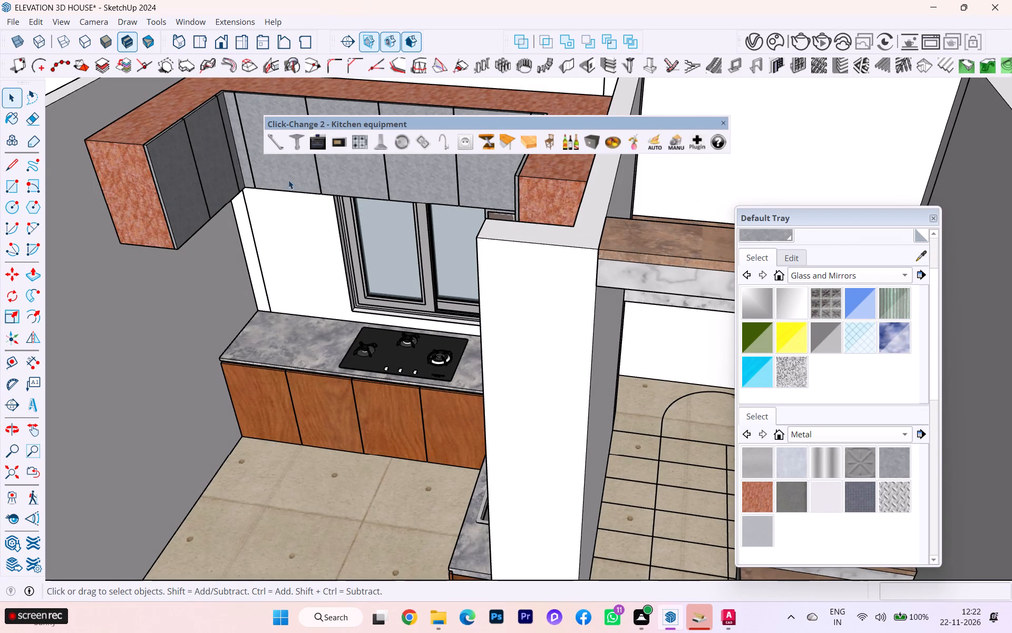
pyautogui.scroll(3, 279, 177)
pyautogui.scroll(-3, 279, 177)
pyautogui.moveTo(256, 179); pyautogui.dragTo(419, 94, button='middle')
# Mirror a copy of the small wall cabinet group, jar unit included, to the window's other side, undoing the first trial flip.
pyautogui.click(529, 260)
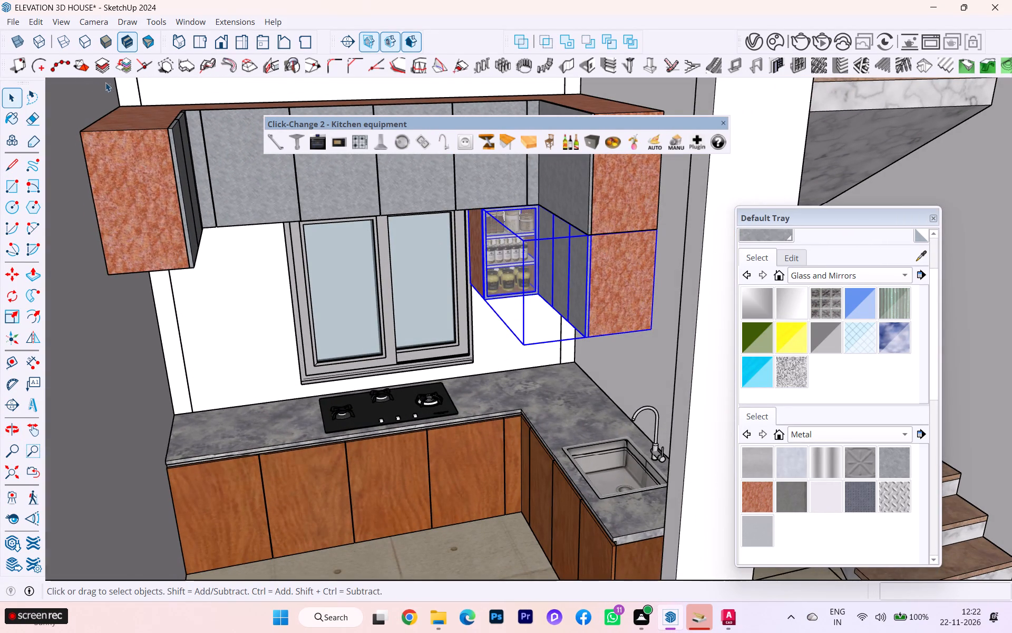
pyautogui.click(42, 340)
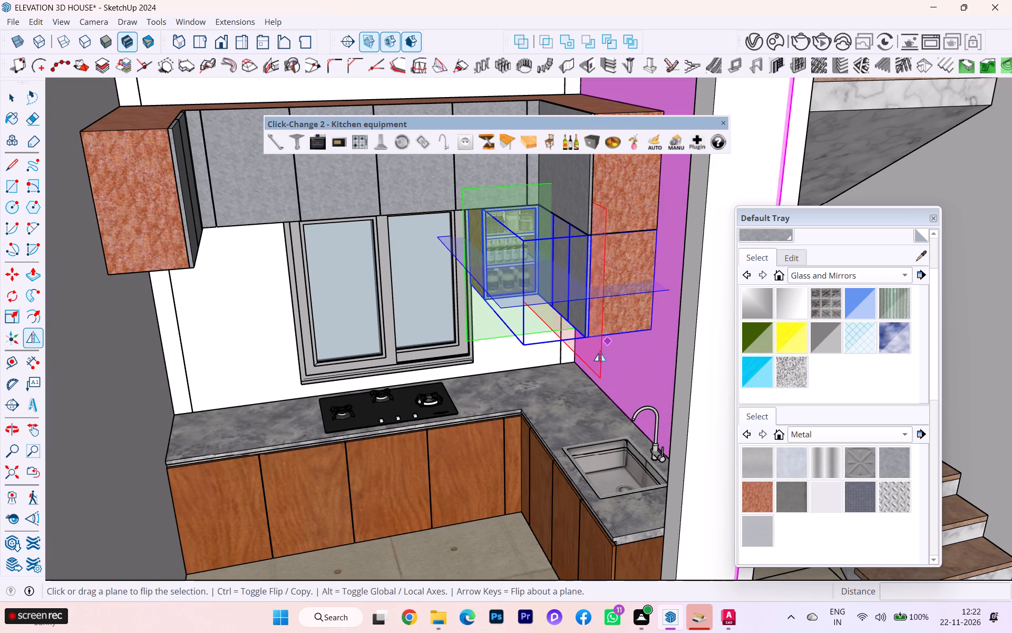
pyautogui.click(597, 354)
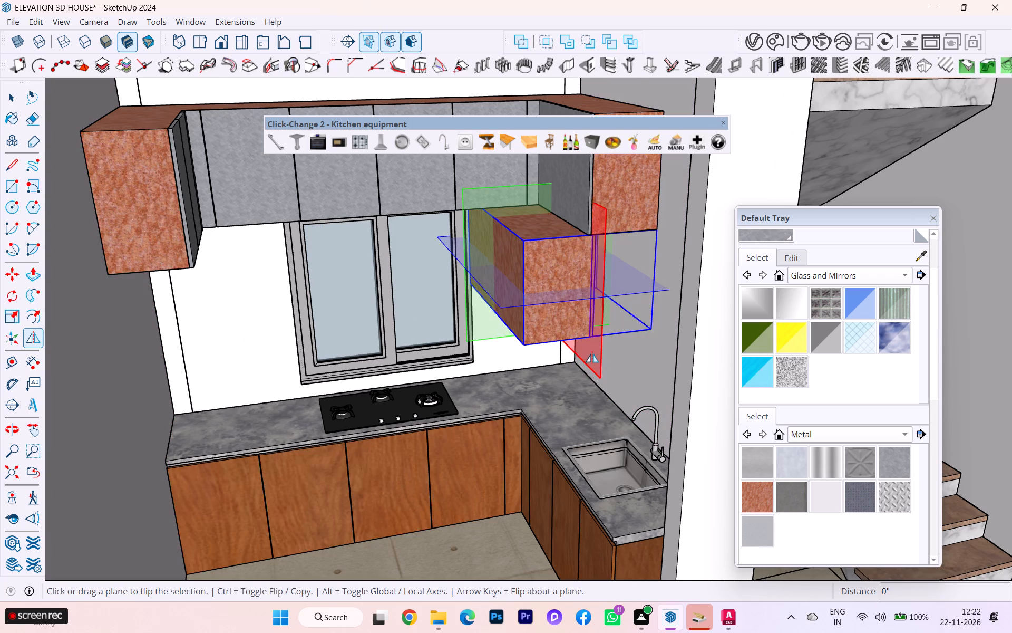
pyautogui.keyDown('ctrl'); pyautogui.moveTo(591, 354); pyautogui.dragTo(493, 356); pyautogui.keyUp('ctrl')
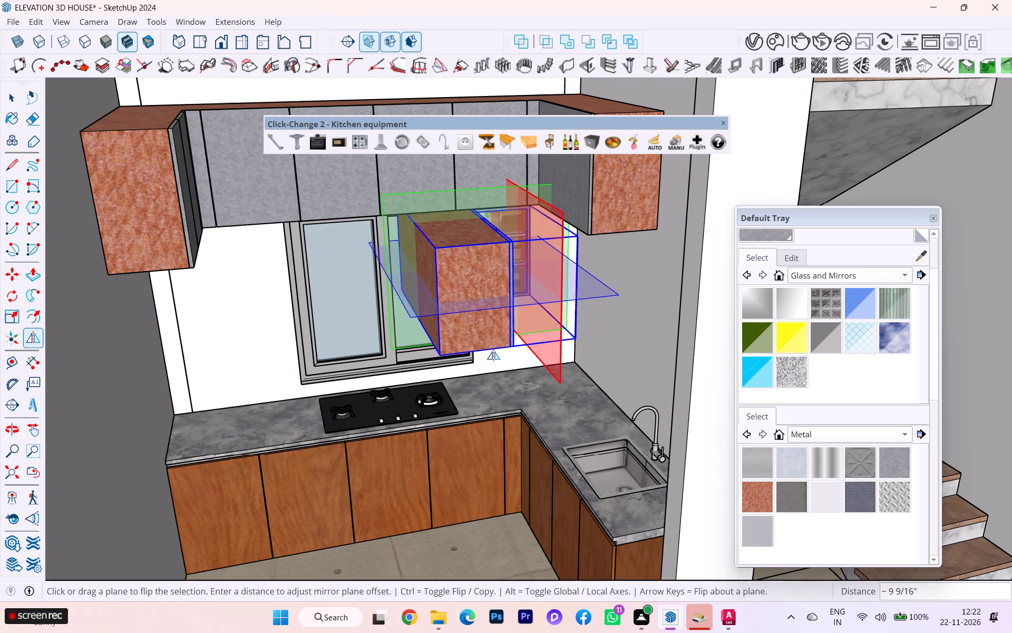
pyautogui.hotkey('ctrl', 'z')
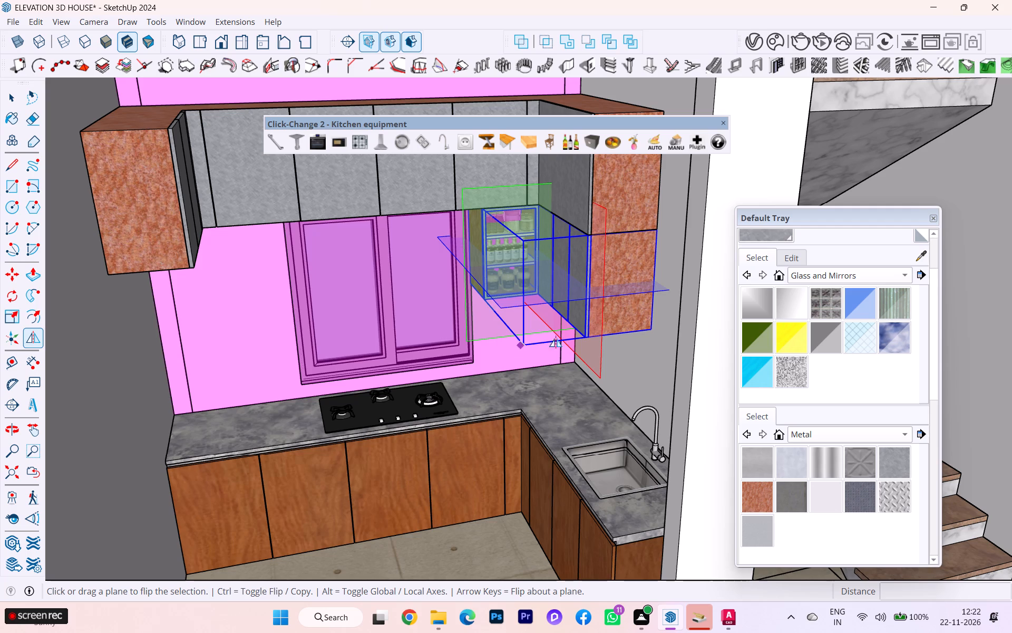
pyautogui.keyDown('ctrl'); pyautogui.moveTo(587, 356); pyautogui.dragTo(390, 360); pyautogui.keyUp('ctrl')
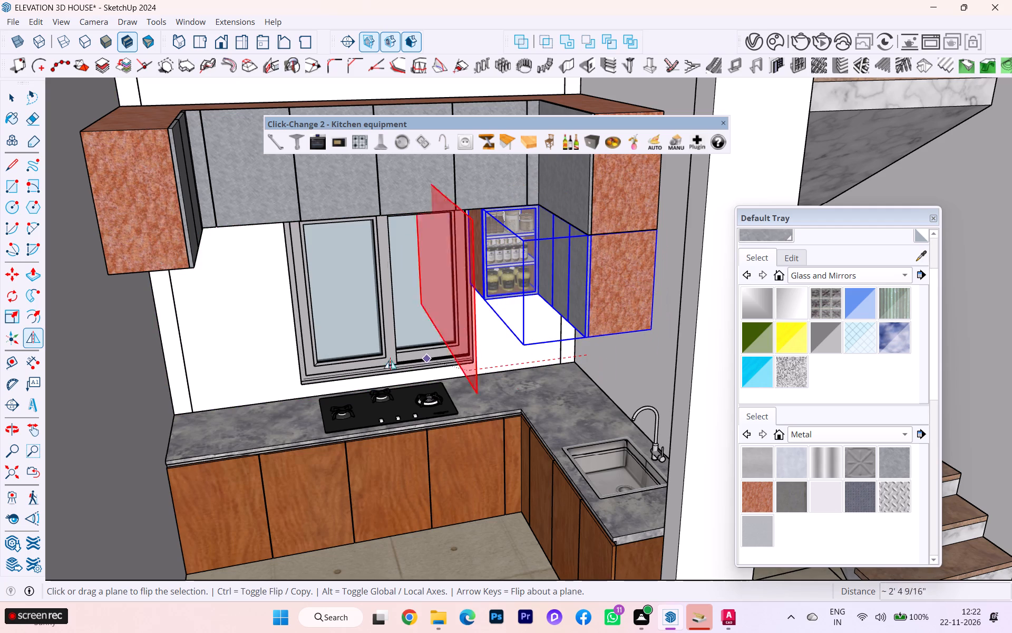
pyautogui.keyDown('ctrl'); pyautogui.moveTo(390, 360); pyautogui.dragTo(391, 364); pyautogui.keyUp('ctrl')
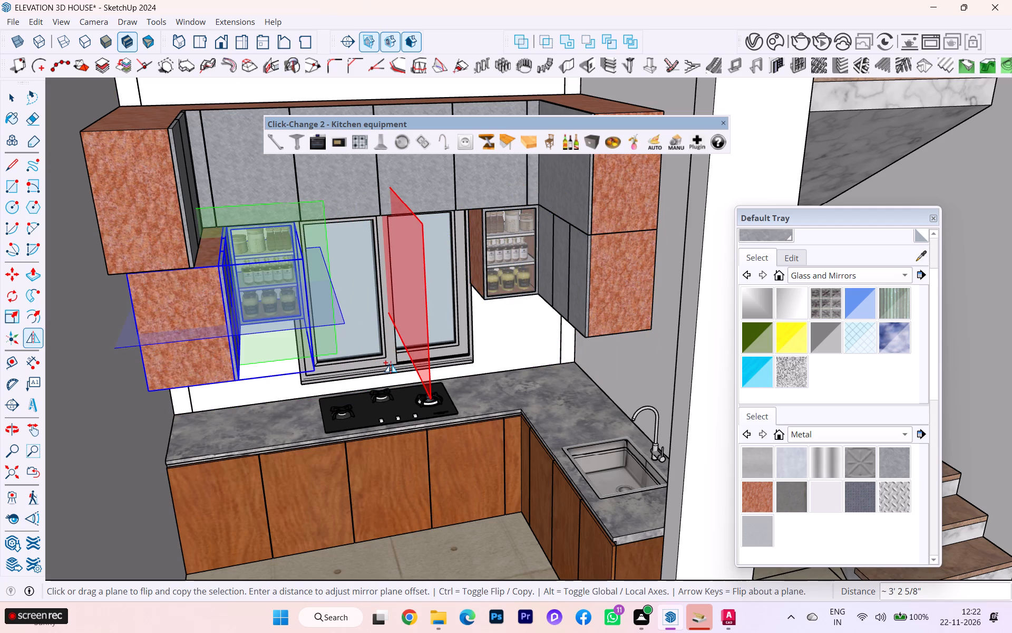
pyautogui.scroll(2, 404, 367)
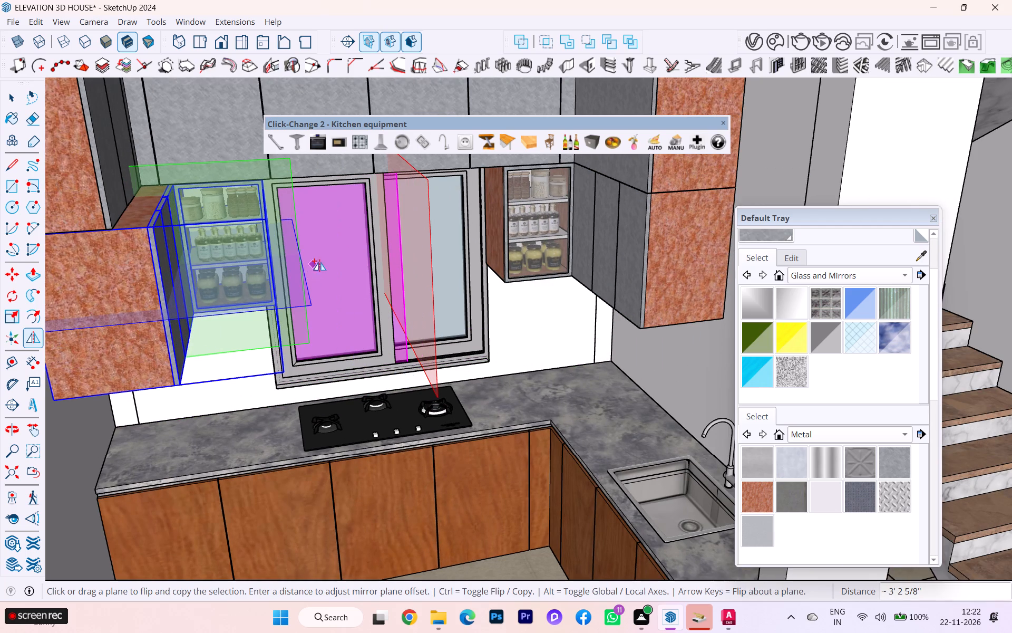
pyautogui.scroll(-2, 444, 352)
pyautogui.scroll(-5, 197, 191)
pyautogui.click(2, 100)
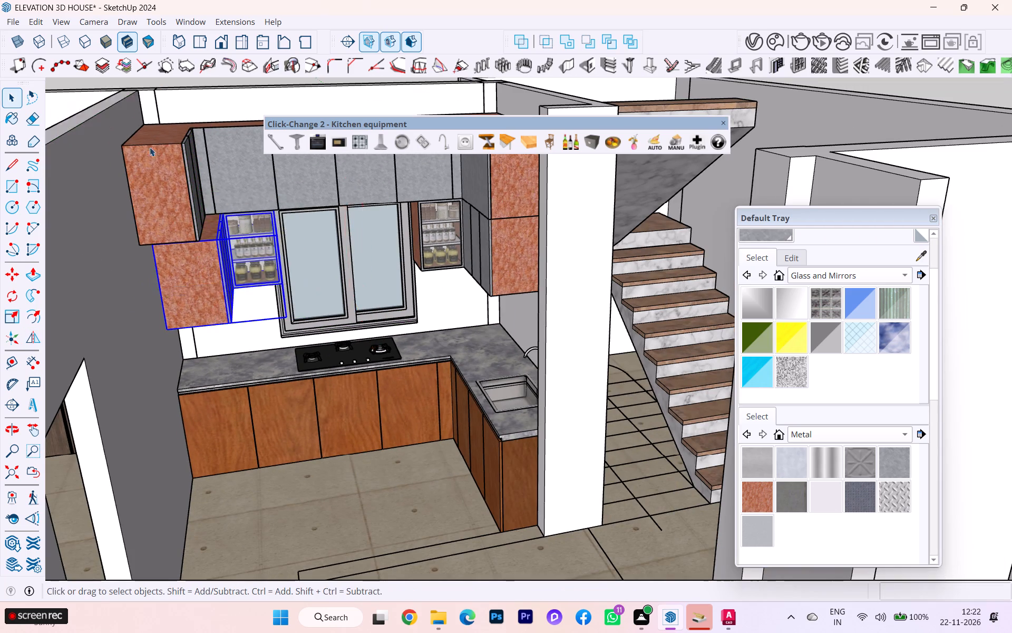
pyautogui.scroll(-6, 343, 238)
pyautogui.scroll(1, 357, 258)
pyautogui.scroll(-4, 358, 258)
pyautogui.click(179, 133)
# Move the mirrored small wall cabinet toward the side wall so it sits beneath the upper cabinet.
pyautogui.scroll(5, 371, 252)
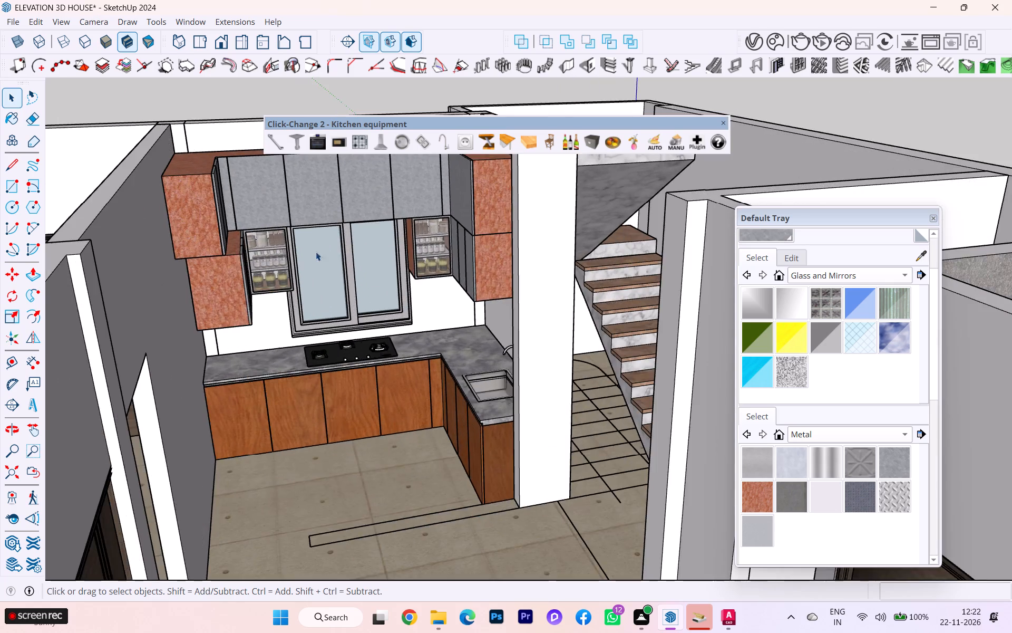
pyautogui.scroll(4, 284, 245)
pyautogui.moveTo(264, 237); pyautogui.dragTo(238, 190, button='middle')
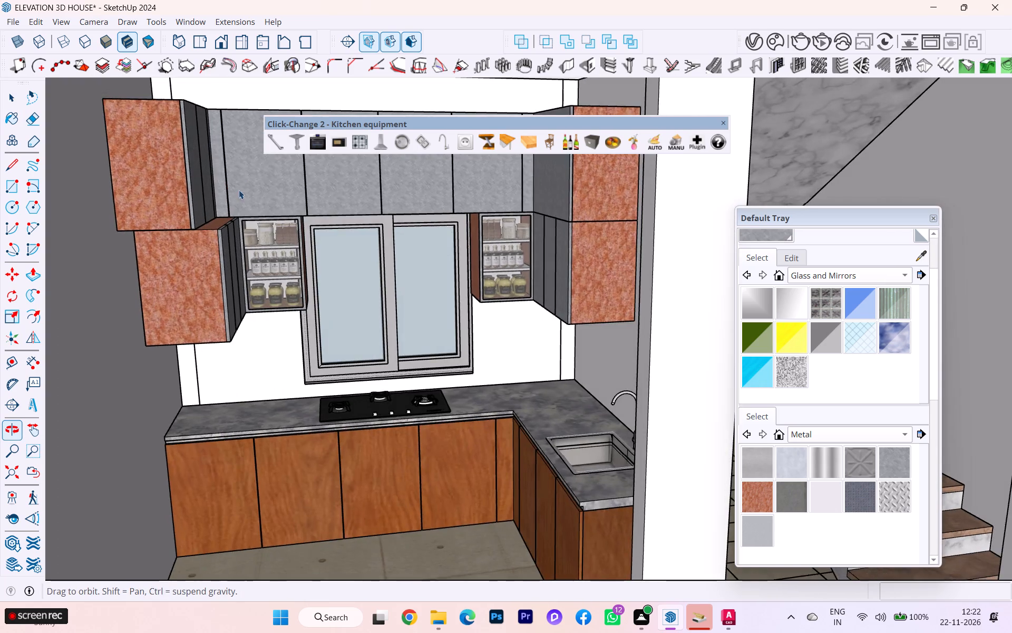
pyautogui.scroll(3, 192, 252)
pyautogui.scroll(-1, 292, 272)
pyautogui.moveTo(297, 272); pyautogui.dragTo(271, 273, button='middle')
pyautogui.scroll(4, 355, 261)
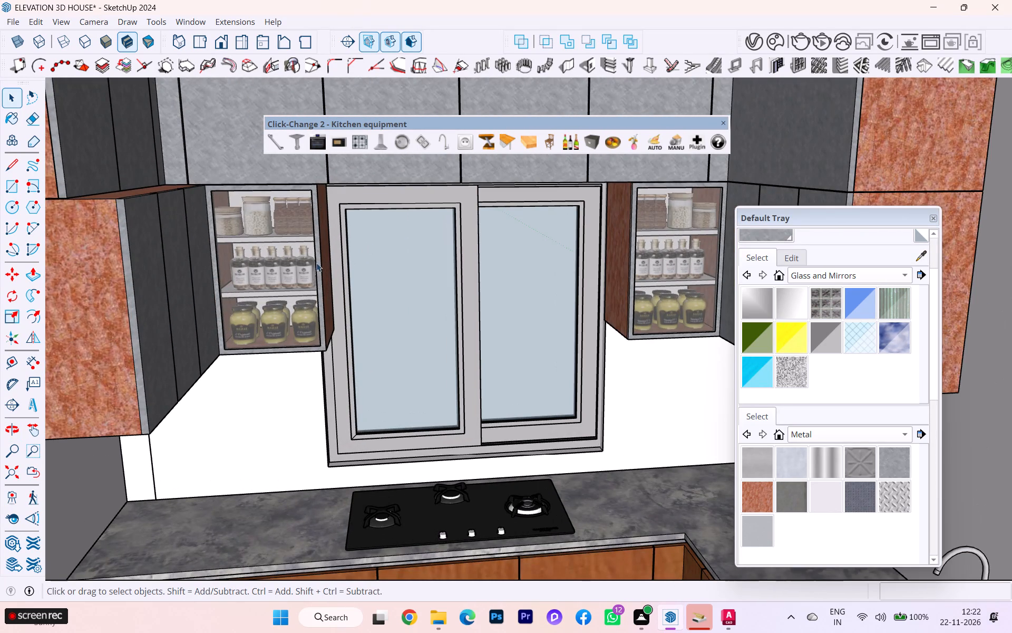
pyautogui.click(130, 252)
pyautogui.press('m')
pyautogui.press('Return')
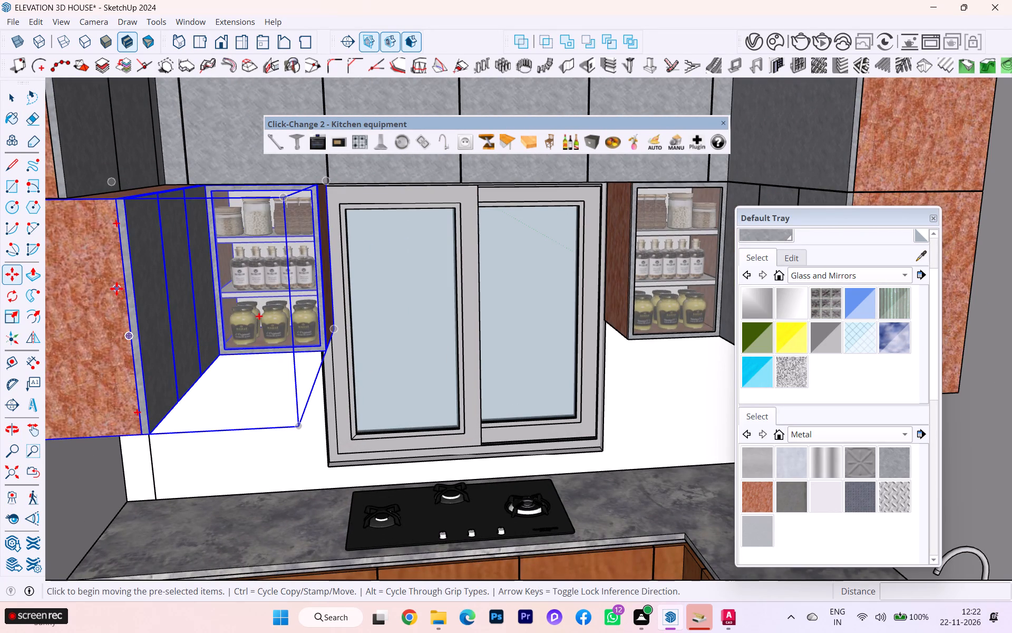
pyautogui.scroll(-3, 168, 300)
pyautogui.moveTo(301, 328); pyautogui.dragTo(370, 341, button='middle')
pyautogui.scroll(1, 166, 234)
pyautogui.scroll(-1, 166, 234)
pyautogui.scroll(6, 166, 234)
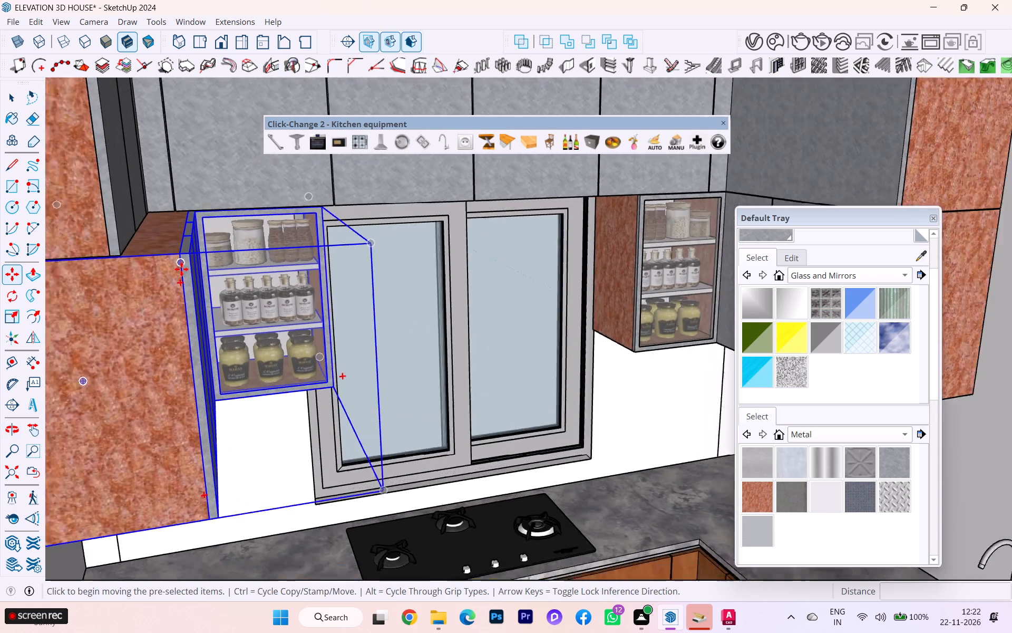
pyautogui.scroll(6, 181, 269)
pyautogui.scroll(-1, 181, 269)
pyautogui.scroll(3, 181, 269)
pyautogui.click(179, 243)
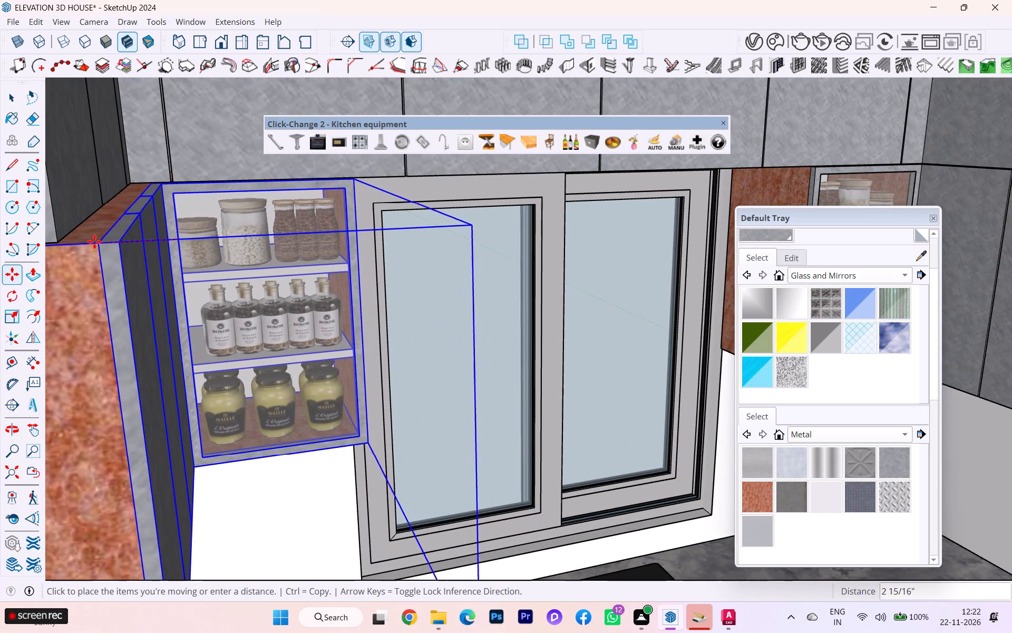
pyautogui.click(62, 241)
# Move the mirrored cabinet another 3/4" toward the side wall to line up its door face with the upper cabinet's front corner.
pyautogui.scroll(-2, 190, 246)
pyautogui.moveTo(223, 252); pyautogui.dragTo(256, 253, button='middle')
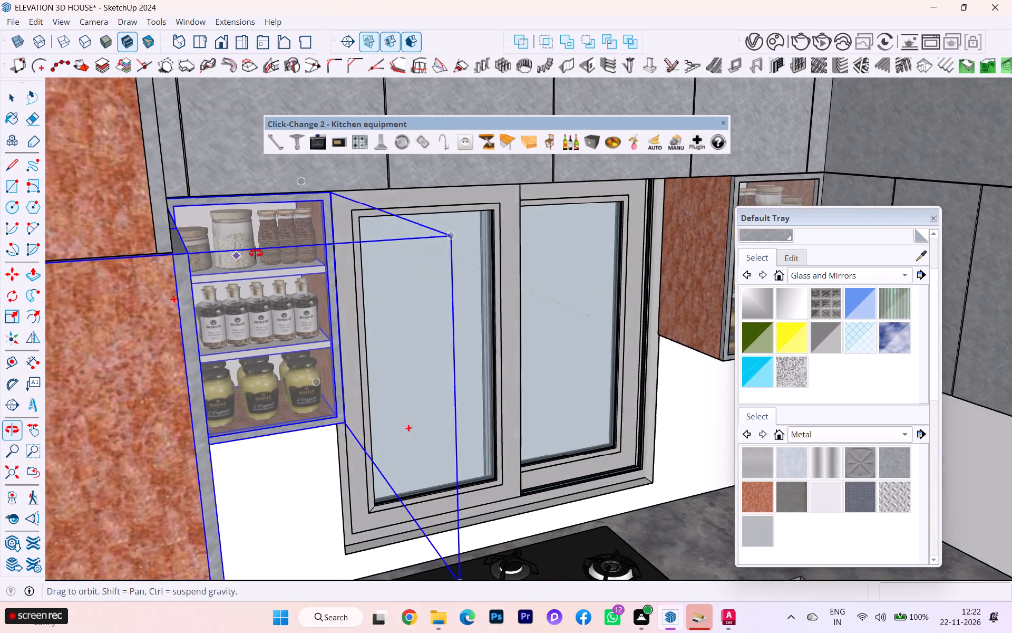
pyautogui.moveTo(256, 253); pyautogui.dragTo(271, 260, button='middle')
pyautogui.scroll(7, 251, 288)
pyautogui.click(263, 273)
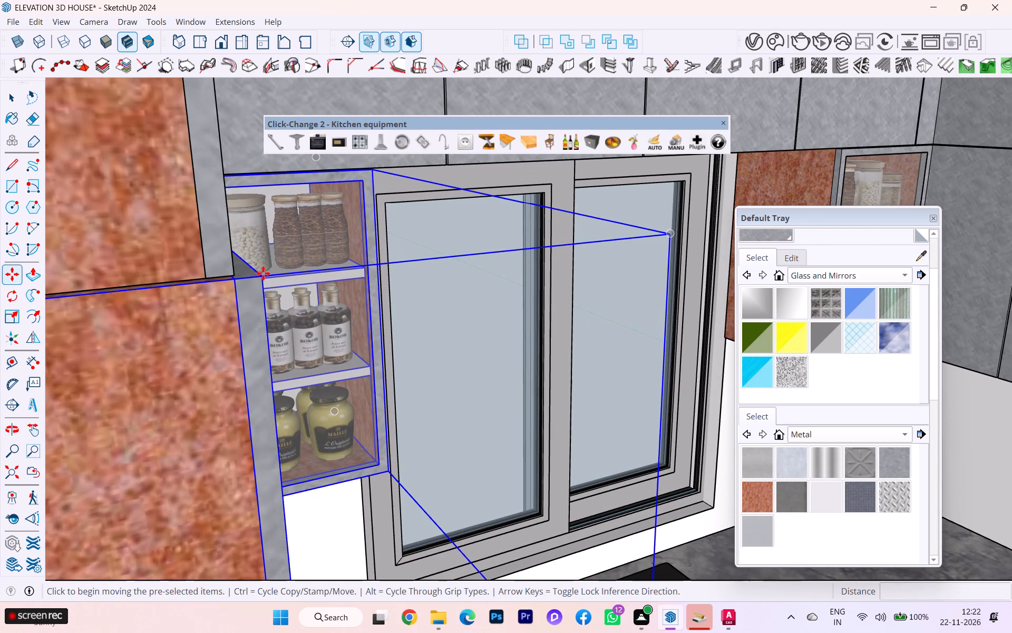
pyautogui.scroll(5, 226, 277)
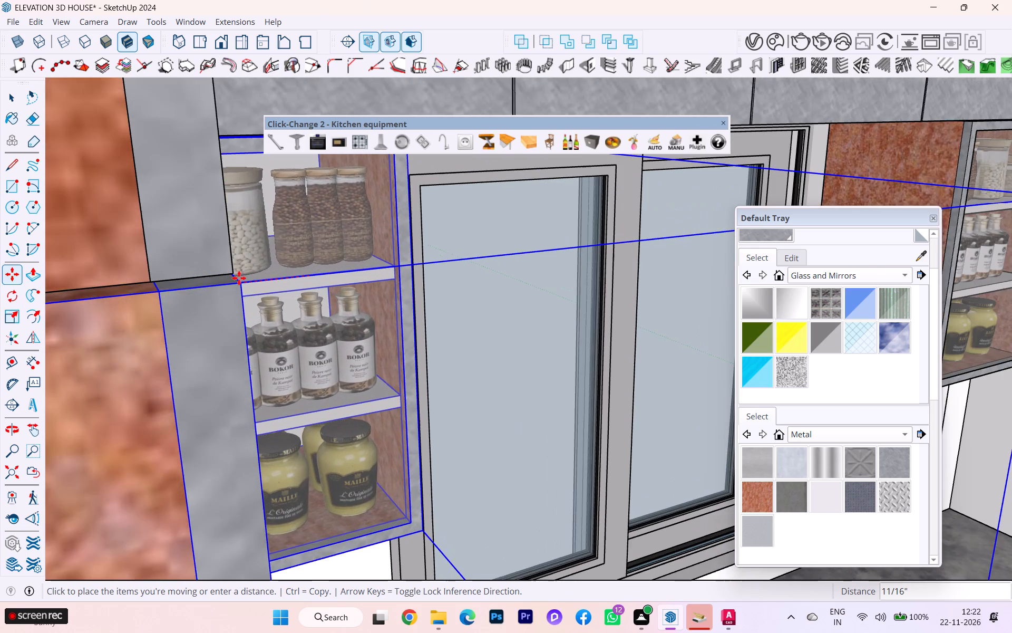
pyautogui.scroll(3, 238, 278)
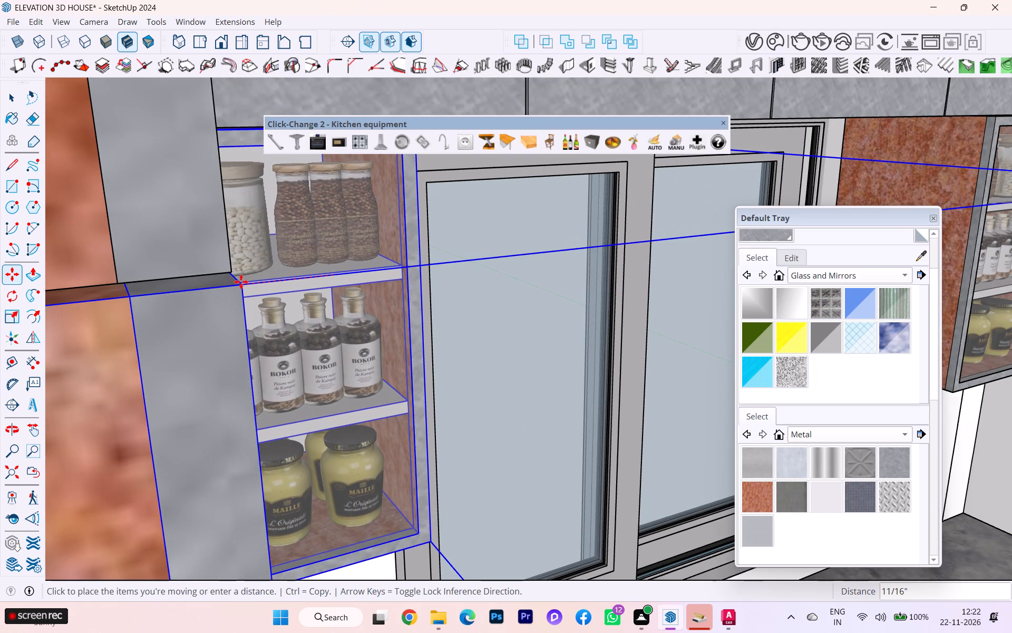
pyautogui.click(231, 282)
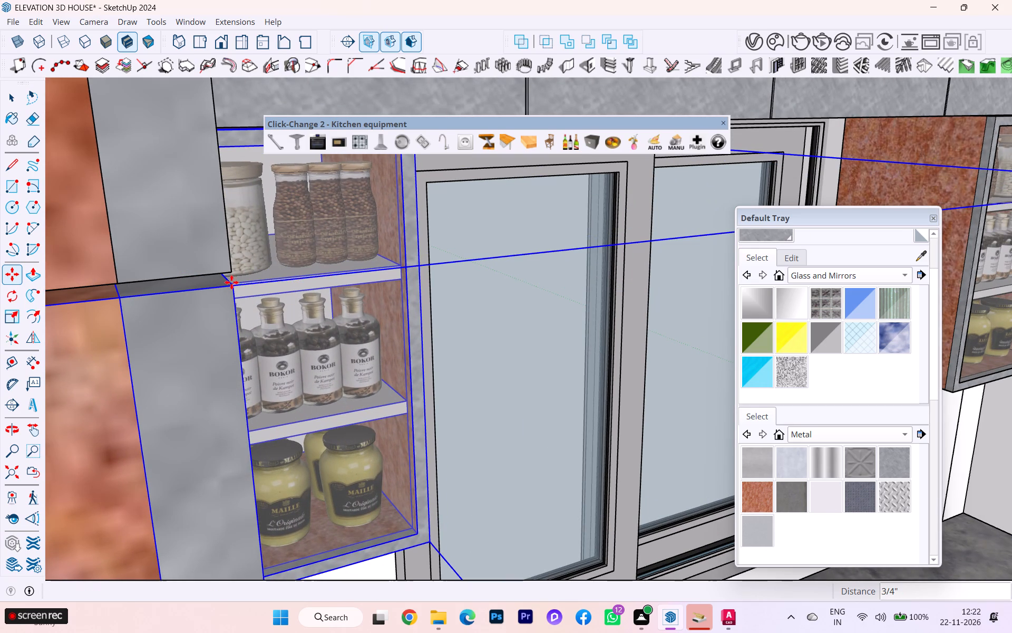
# Examine how the mirrored cabinet's doors and glass jar unit meet the upper cabinets, from the inner side and below.
pyautogui.moveTo(197, 293); pyautogui.dragTo(0, 262, button='middle')
pyautogui.scroll(3, 514, 294)
pyautogui.scroll(-5, 321, 272)
pyautogui.scroll(-2, 551, 246)
pyautogui.scroll(-1, 387, 223)
pyautogui.scroll(1, 387, 223)
pyautogui.scroll(-4, 387, 223)
pyautogui.scroll(2, 387, 223)
pyautogui.scroll(-1, 387, 223)
pyautogui.scroll(1, 387, 223)
pyautogui.scroll(-1, 325, 217)
pyautogui.scroll(1, 325, 217)
pyautogui.scroll(-2, 323, 217)
pyautogui.scroll(1, 319, 218)
pyautogui.scroll(-3, 319, 218)
pyautogui.scroll(1, 317, 218)
pyautogui.scroll(-2, 279, 206)
pyautogui.scroll(1, 279, 206)
pyautogui.scroll(-3, 279, 206)
pyautogui.scroll(1, 279, 206)
pyautogui.scroll(-2, 279, 206)
pyautogui.scroll(-6, 407, 206)
pyautogui.scroll(1, 479, 228)
pyautogui.scroll(3, 668, 228)
pyautogui.scroll(-1, 670, 230)
pyautogui.scroll(3, 670, 230)
pyautogui.scroll(-1, 669, 230)
pyautogui.moveTo(657, 224); pyautogui.dragTo(566, 245, button='middle')
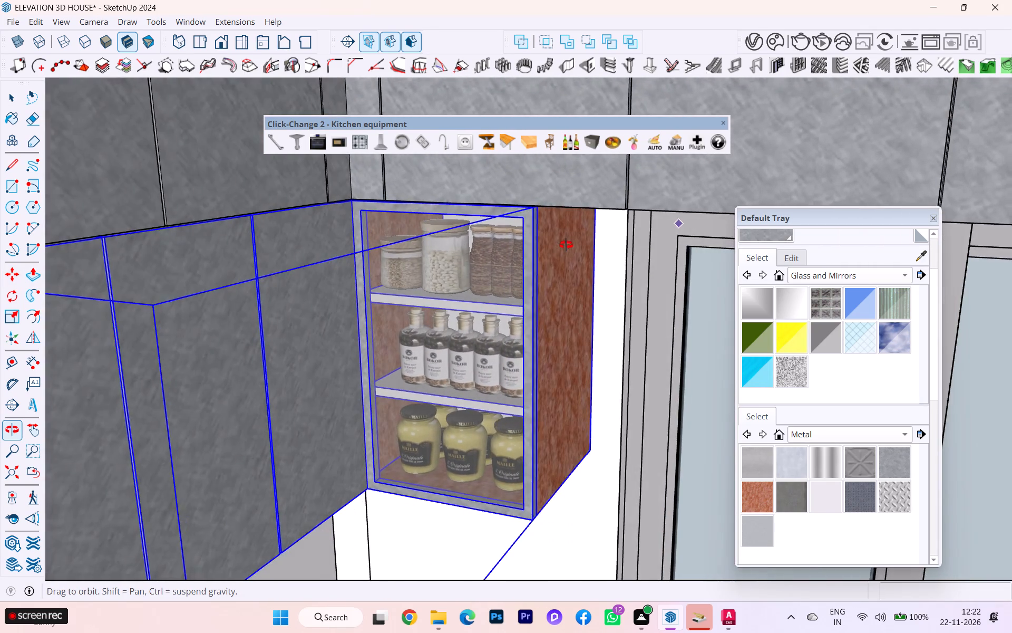
pyautogui.moveTo(566, 245); pyautogui.dragTo(525, 142, button='middle')
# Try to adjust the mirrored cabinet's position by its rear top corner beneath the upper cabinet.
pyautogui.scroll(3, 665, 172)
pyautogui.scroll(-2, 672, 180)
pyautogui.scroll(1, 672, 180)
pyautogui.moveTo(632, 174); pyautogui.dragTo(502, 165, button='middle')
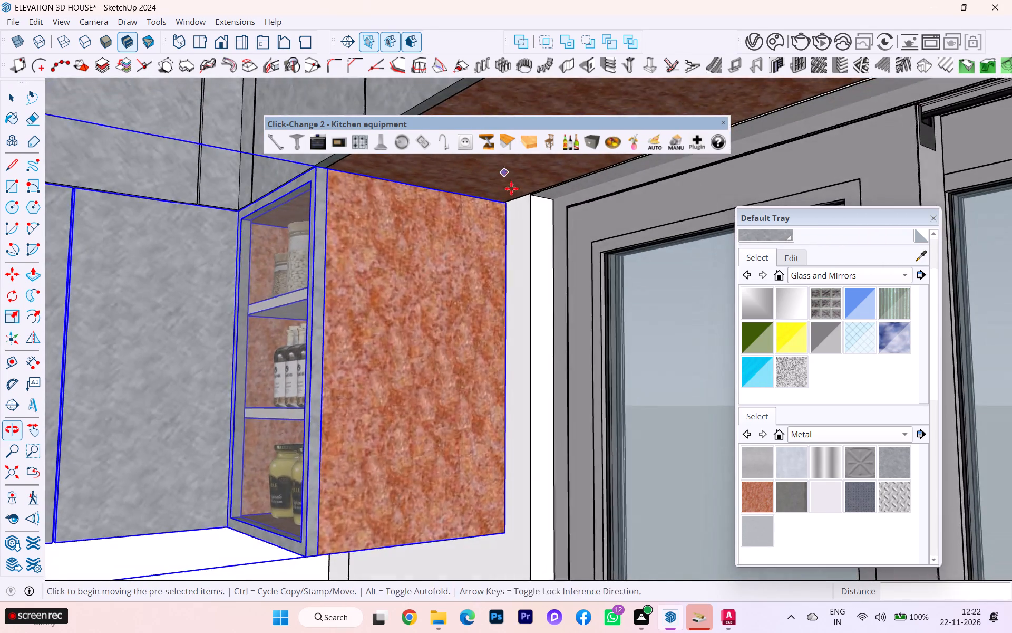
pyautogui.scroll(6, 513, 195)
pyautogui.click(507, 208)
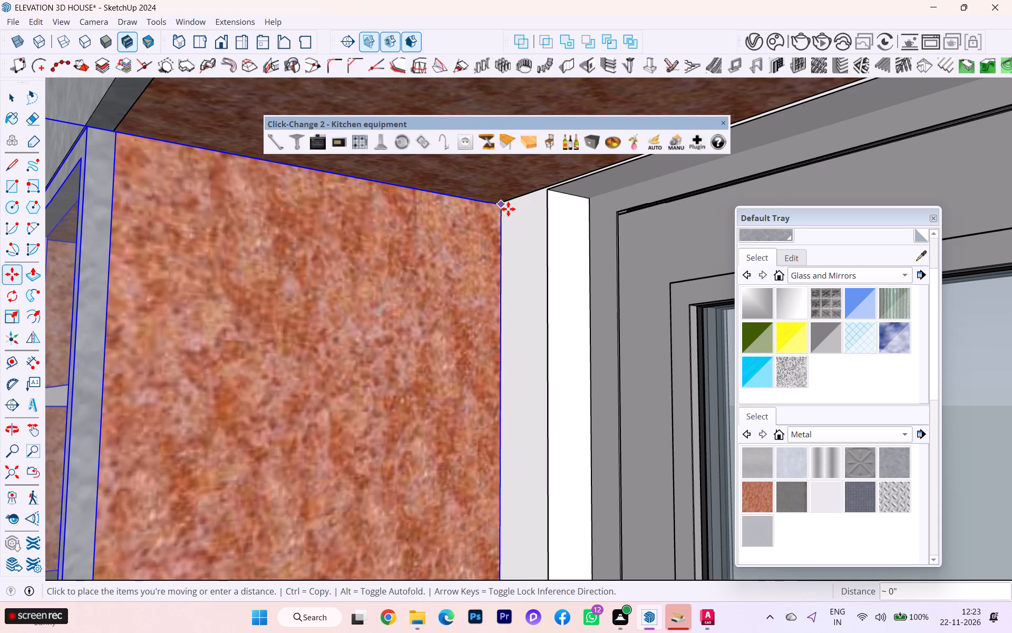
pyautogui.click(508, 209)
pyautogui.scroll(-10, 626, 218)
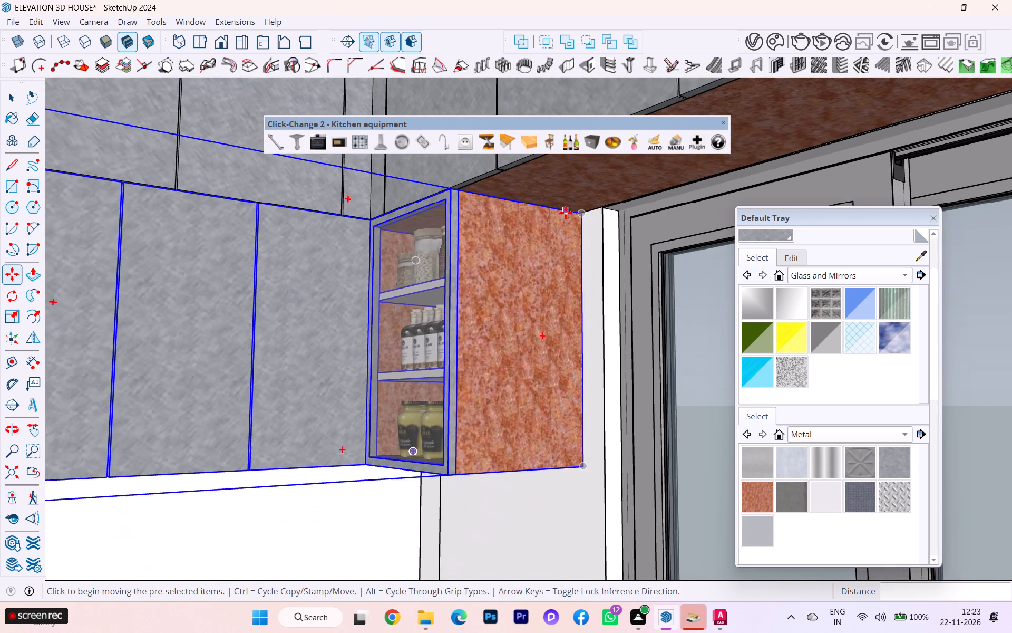
# Move the mirrored wall cabinet up by its top front corner to meet the upper cabinet's bottom front corner.
pyautogui.moveTo(577, 220); pyautogui.dragTo(653, 255, button='middle')
pyautogui.scroll(1, 674, 237)
pyautogui.scroll(-2, 674, 237)
pyautogui.moveTo(362, 205); pyautogui.dragTo(534, 232, button='middle')
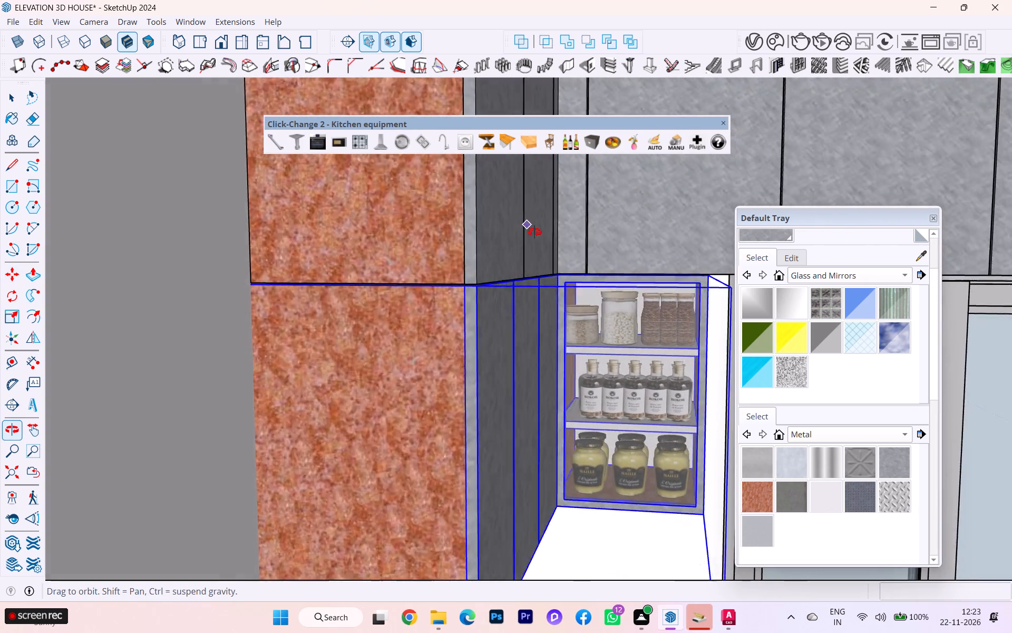
pyautogui.moveTo(534, 232); pyautogui.dragTo(586, 266, button='middle')
pyautogui.scroll(5, 657, 410)
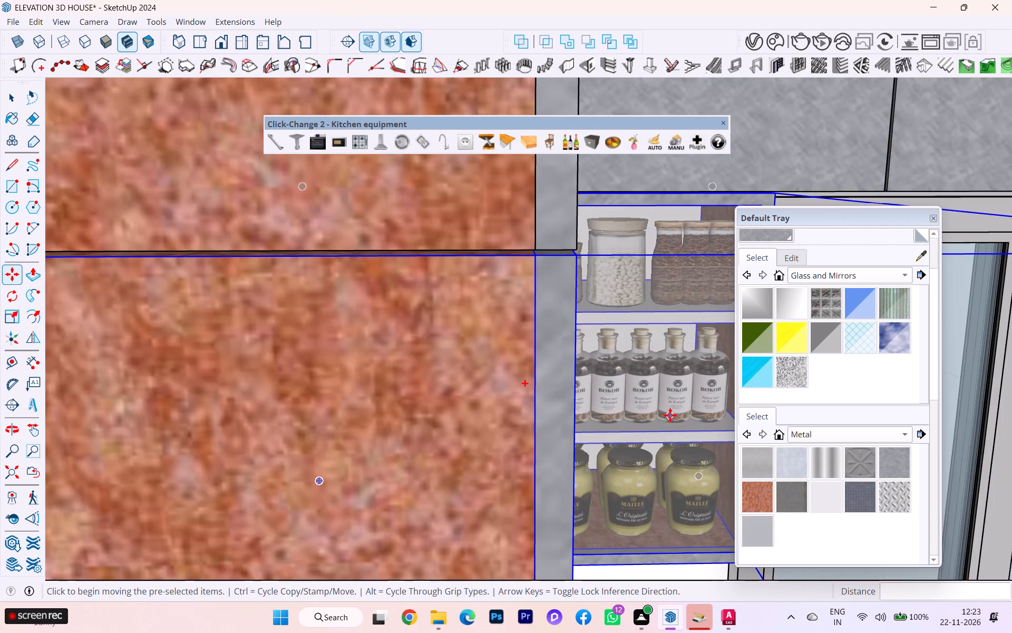
pyautogui.scroll(-1, 651, 402)
pyautogui.moveTo(611, 405); pyautogui.dragTo(547, 405, button='middle')
pyautogui.scroll(1, 318, 287)
pyautogui.scroll(-1, 318, 287)
pyautogui.scroll(4, 318, 287)
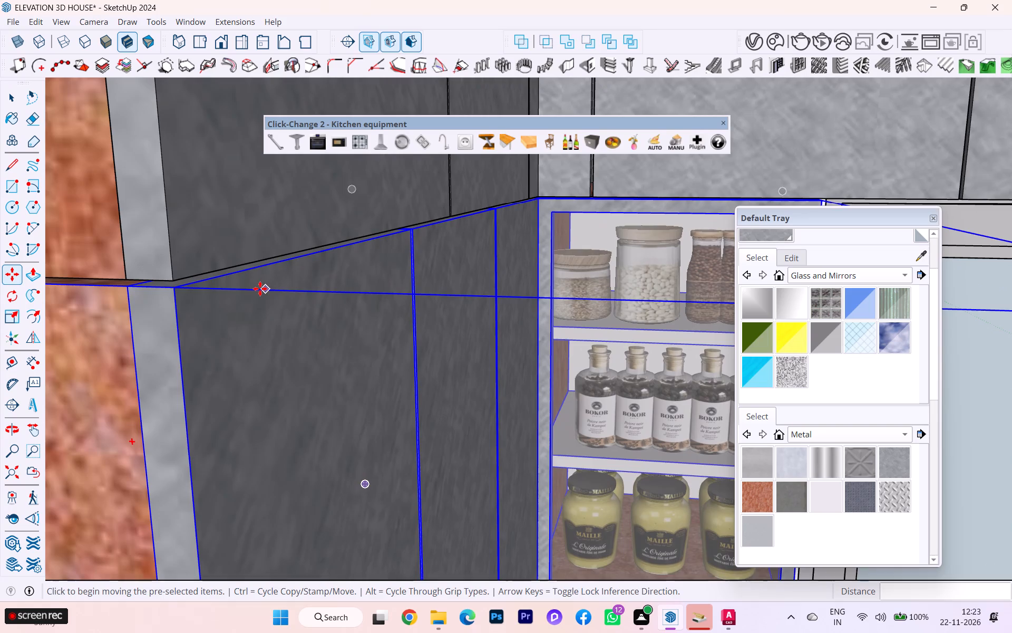
pyautogui.scroll(-1, 215, 298)
pyautogui.moveTo(212, 298); pyautogui.dragTo(2, 327, button='middle')
pyautogui.scroll(10, 198, 264)
pyautogui.scroll(-1, 234, 242)
pyautogui.moveTo(230, 246); pyautogui.dragTo(66, 271, button='middle')
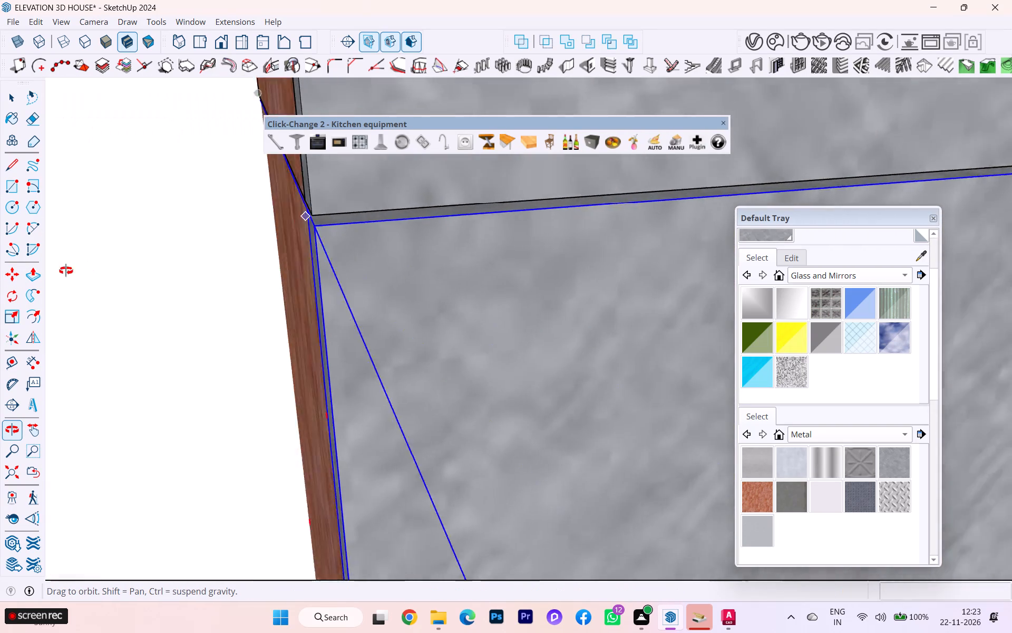
pyautogui.moveTo(66, 271); pyautogui.dragTo(126, 309, button='middle')
pyautogui.scroll(7, 306, 220)
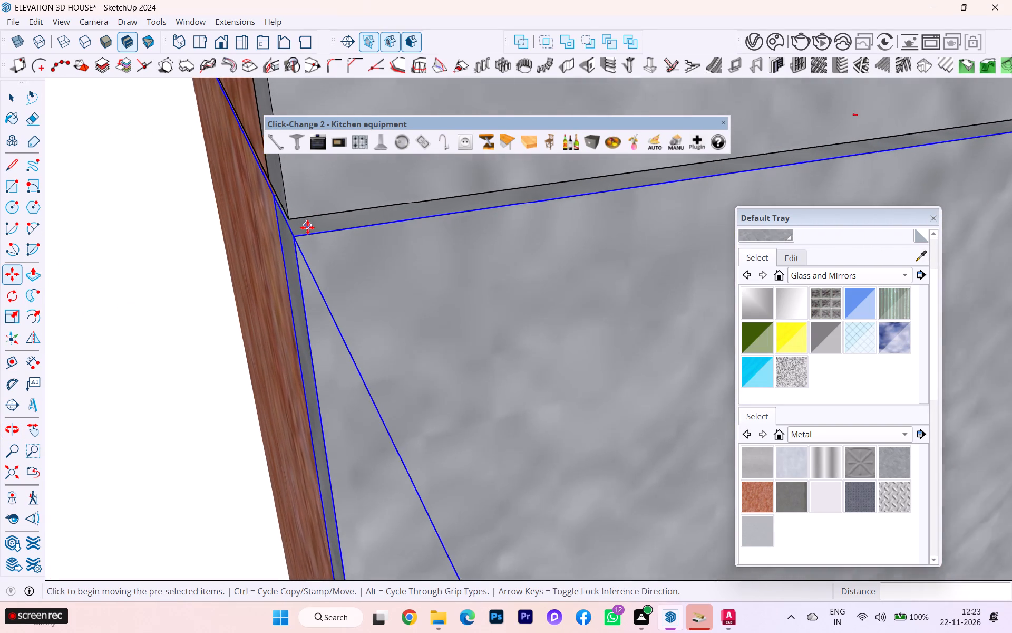
pyautogui.scroll(1, 307, 227)
pyautogui.click(292, 243)
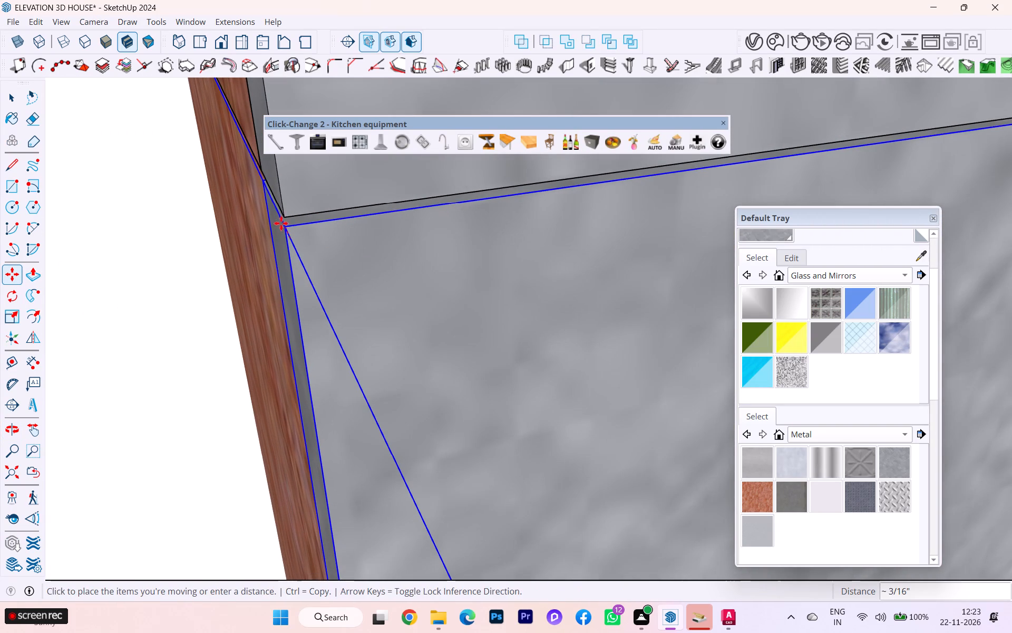
pyautogui.click(280, 216)
# Nudge the mirrored cabinet by the same top front corner, viewed from the inner side, against the upper cabinet's edge.
pyautogui.moveTo(455, 226); pyautogui.dragTo(618, 218, button='middle')
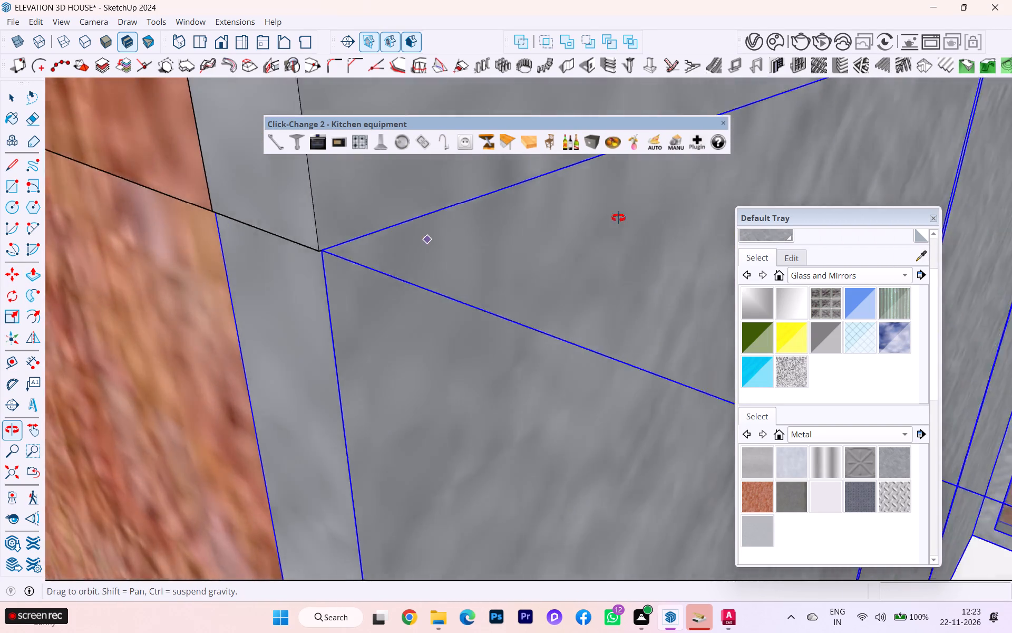
pyautogui.moveTo(618, 218); pyautogui.dragTo(675, 222, button='middle')
pyautogui.scroll(3, 365, 262)
pyautogui.moveTo(361, 253); pyautogui.dragTo(419, 132, button='middle')
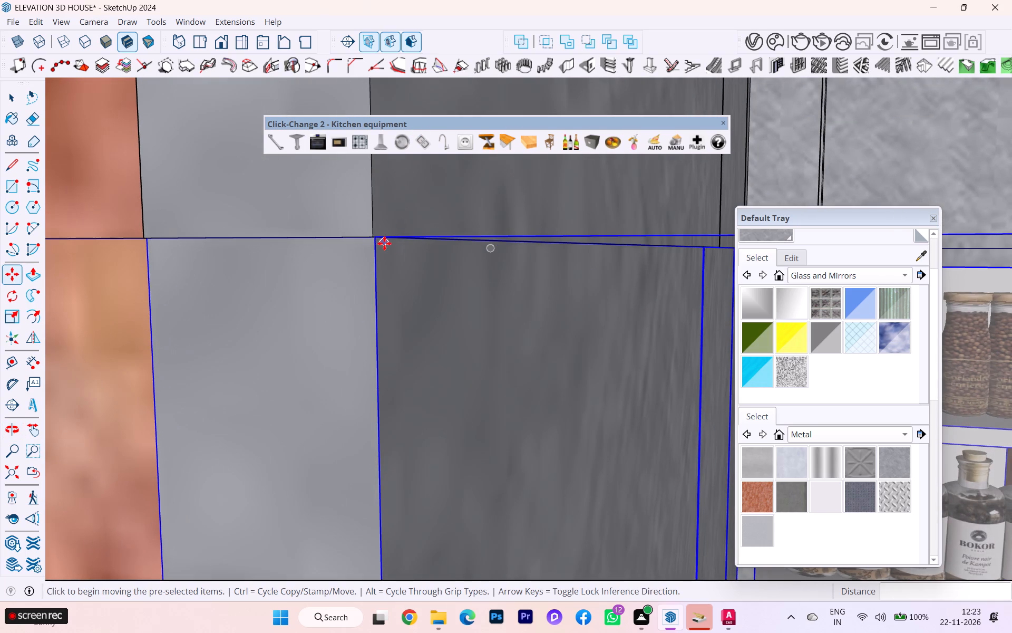
pyautogui.click(374, 239)
pyautogui.click(374, 238)
# Move the mirrored cabinet by its door's top corner onto the upper cabinet's matching bottom corner.
pyautogui.scroll(2, 406, 276)
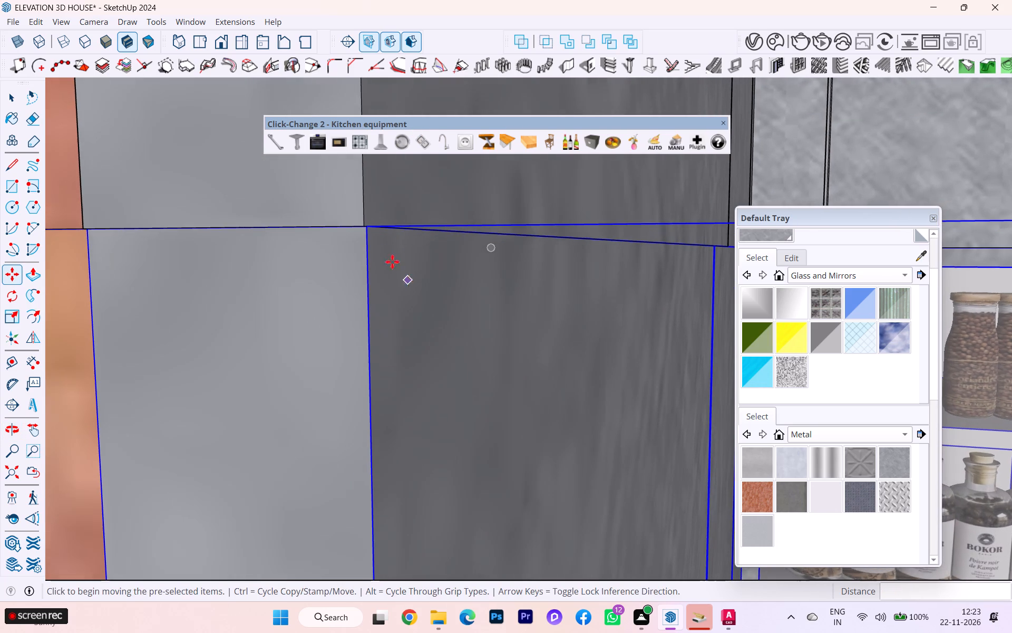
pyautogui.moveTo(369, 238); pyautogui.dragTo(494, 390, button='middle')
pyautogui.scroll(-1, 435, 333)
pyautogui.scroll(6, 434, 333)
pyautogui.scroll(-1, 374, 305)
pyautogui.scroll(3, 374, 305)
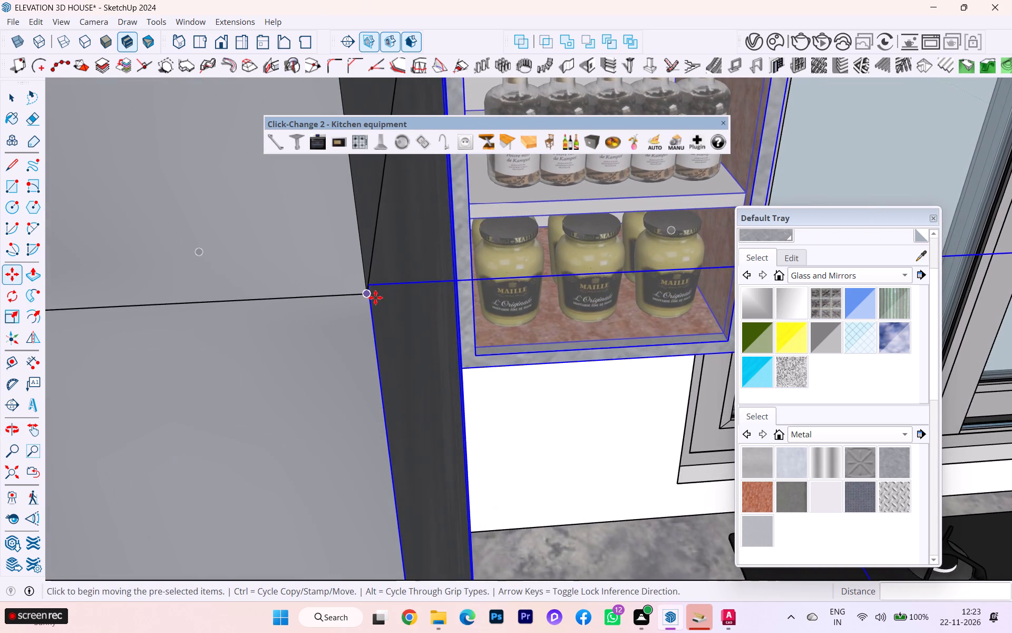
pyautogui.scroll(2, 375, 298)
pyautogui.scroll(-2, 375, 298)
pyautogui.scroll(1, 375, 298)
pyautogui.scroll(-1, 375, 298)
pyautogui.scroll(9, 373, 300)
pyautogui.click(365, 250)
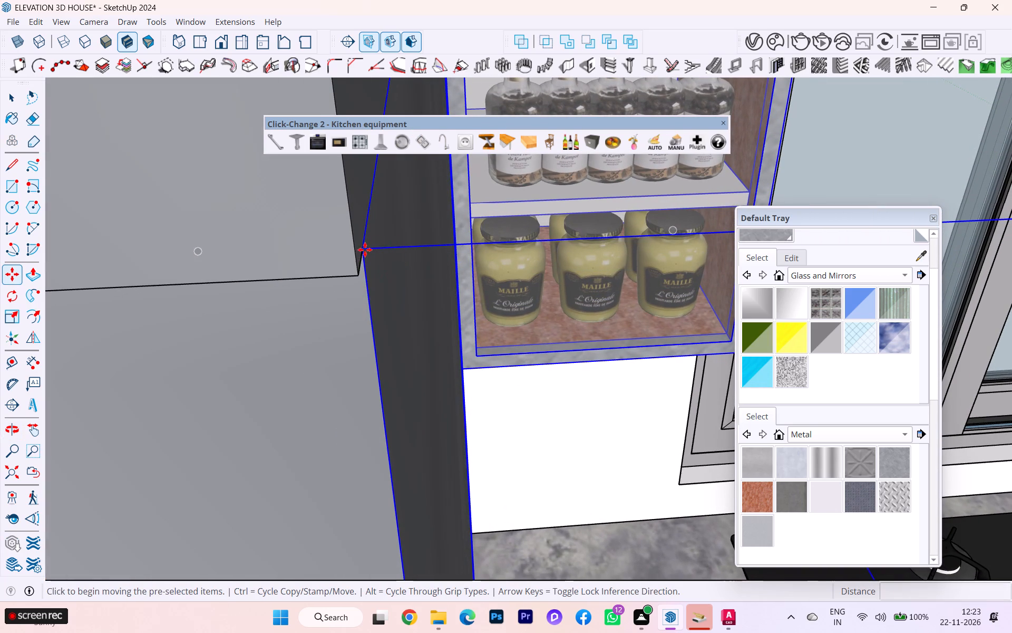
pyautogui.click(356, 278)
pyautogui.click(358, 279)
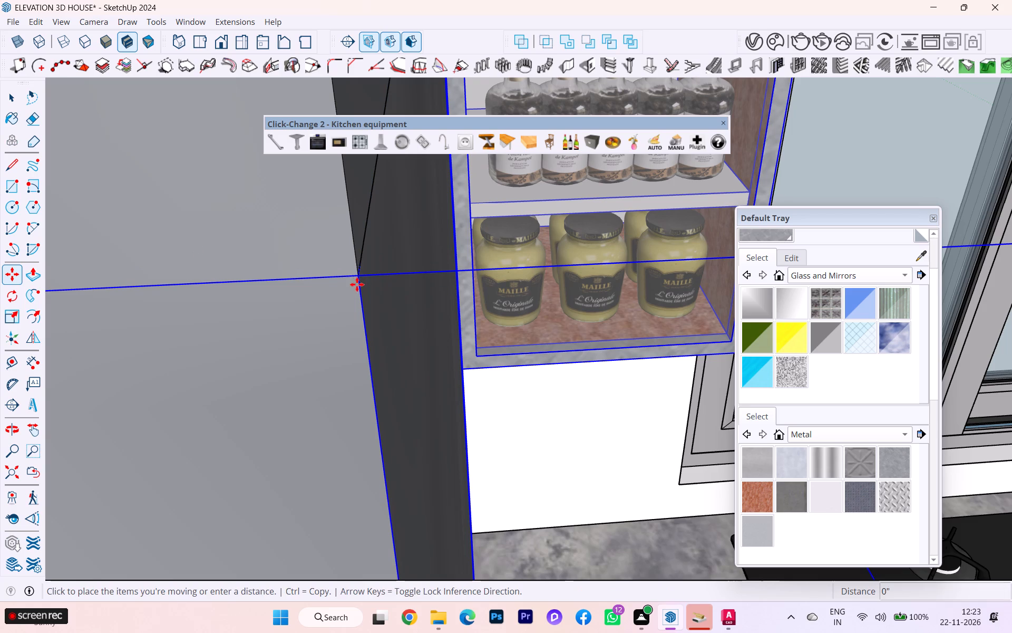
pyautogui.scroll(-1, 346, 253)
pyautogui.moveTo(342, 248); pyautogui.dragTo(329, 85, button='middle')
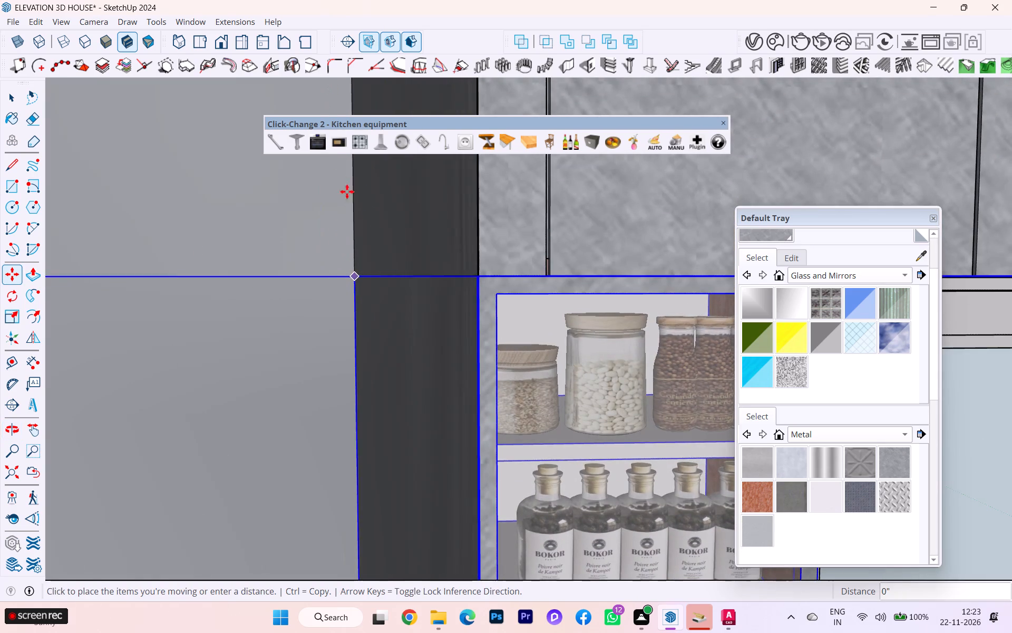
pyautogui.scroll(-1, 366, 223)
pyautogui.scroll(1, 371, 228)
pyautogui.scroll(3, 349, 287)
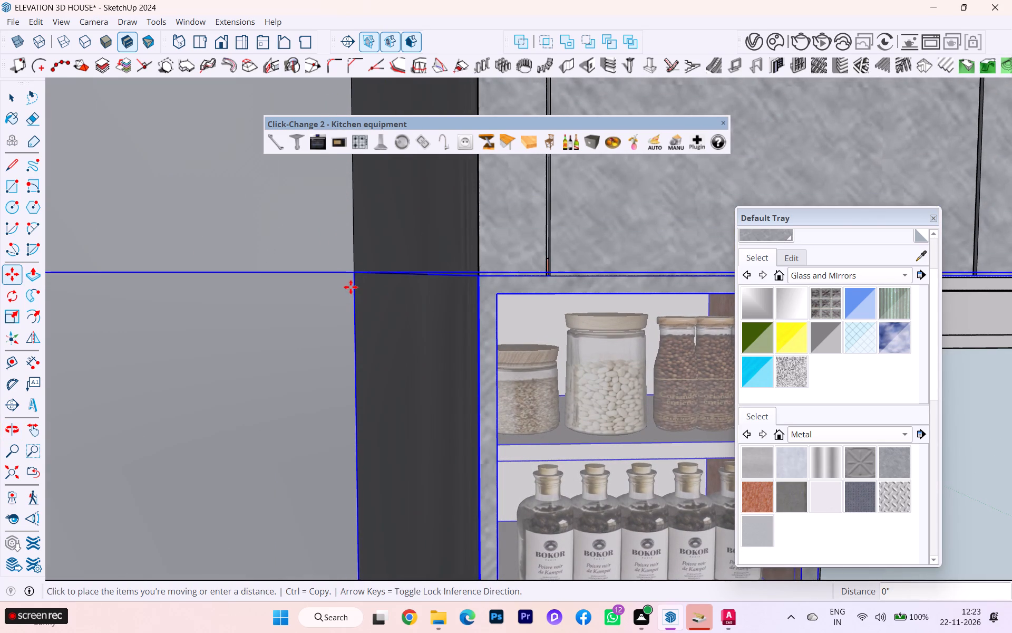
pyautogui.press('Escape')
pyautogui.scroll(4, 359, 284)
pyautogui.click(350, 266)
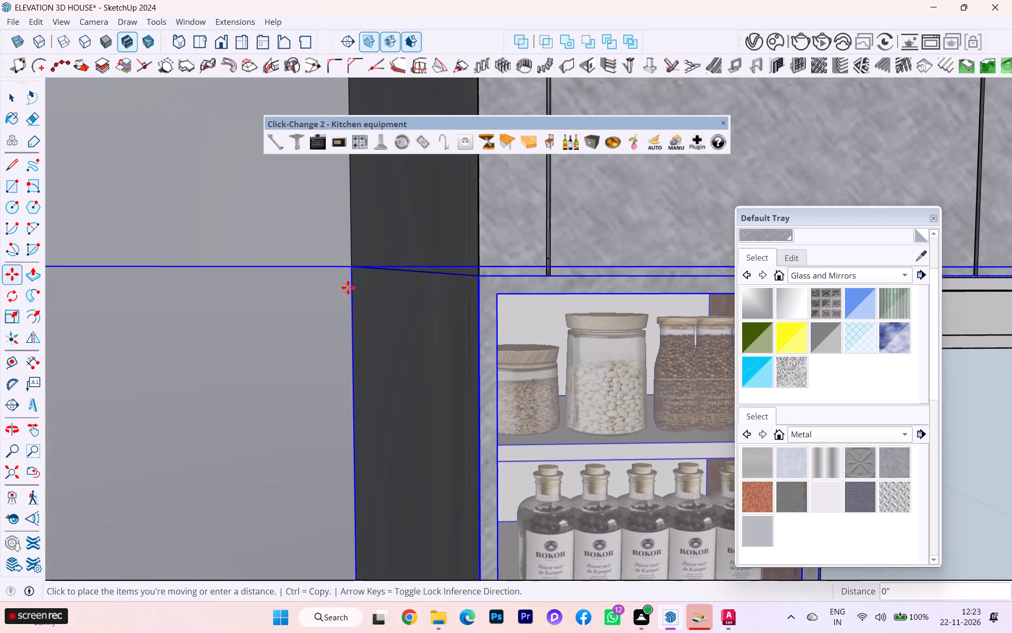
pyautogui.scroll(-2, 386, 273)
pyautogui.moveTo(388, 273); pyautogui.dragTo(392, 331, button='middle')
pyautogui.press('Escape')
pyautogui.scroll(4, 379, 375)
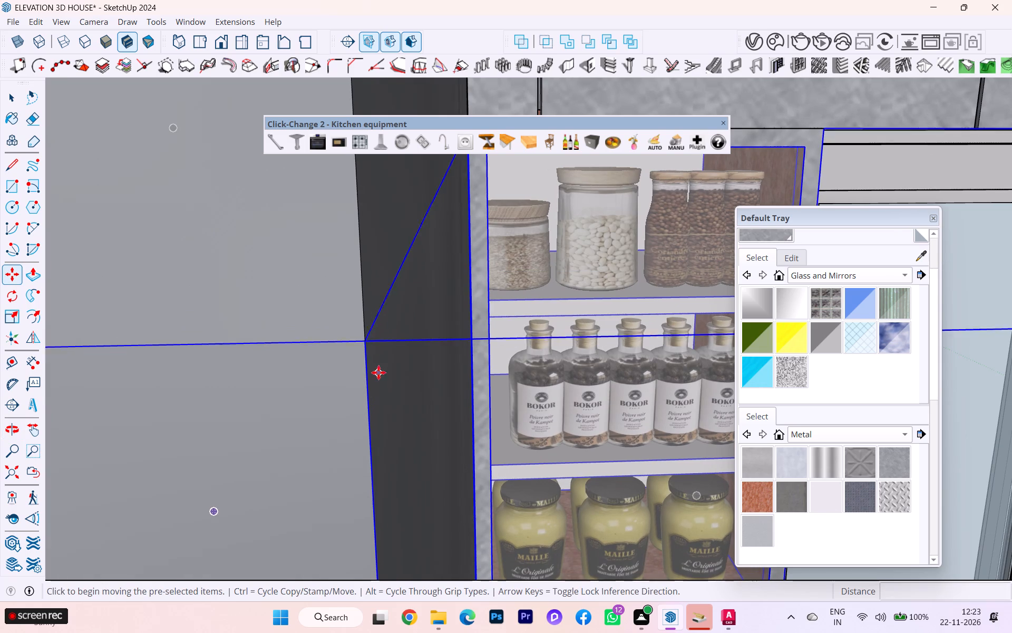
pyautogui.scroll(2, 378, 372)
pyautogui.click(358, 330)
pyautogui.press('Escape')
# Move the mirrored cabinet 1" straight down along the blue axis from its lower front corner.
pyautogui.scroll(-1, 367, 315)
pyautogui.scroll(2, 366, 314)
pyautogui.scroll(-1, 362, 310)
pyautogui.middleClick(362, 310)
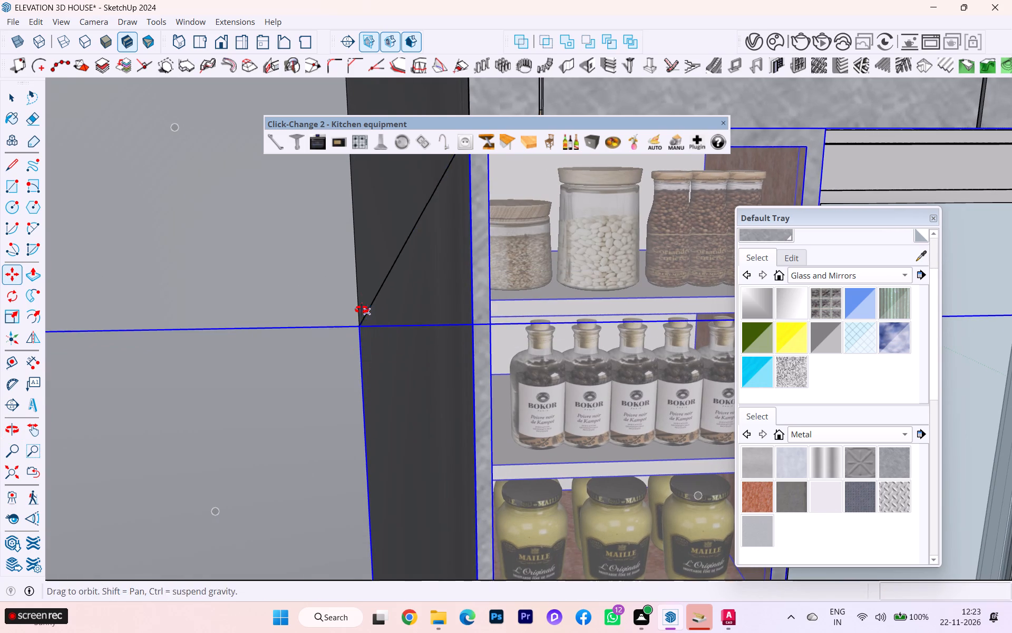
pyautogui.scroll(-1, 434, 262)
pyautogui.scroll(1, 434, 262)
pyautogui.scroll(-11, 435, 261)
pyautogui.scroll(1, 381, 242)
pyautogui.scroll(-5, 379, 242)
pyautogui.scroll(2, 377, 237)
pyautogui.scroll(-12, 377, 237)
pyautogui.scroll(2, 392, 235)
pyautogui.scroll(-6, 392, 235)
pyautogui.scroll(3, 398, 231)
pyautogui.scroll(-2, 398, 231)
pyautogui.scroll(-1, 462, 215)
pyautogui.scroll(1, 465, 217)
pyautogui.scroll(-8, 470, 219)
pyautogui.scroll(2, 459, 218)
pyautogui.scroll(-3, 459, 219)
pyautogui.scroll(1, 457, 221)
pyautogui.scroll(-5, 456, 222)
pyautogui.scroll(-5, 392, 213)
pyautogui.scroll(3, 390, 215)
pyautogui.scroll(-2, 390, 215)
pyautogui.scroll(2, 390, 215)
pyautogui.scroll(-4, 389, 215)
pyautogui.scroll(3, 368, 199)
pyautogui.scroll(-4, 368, 199)
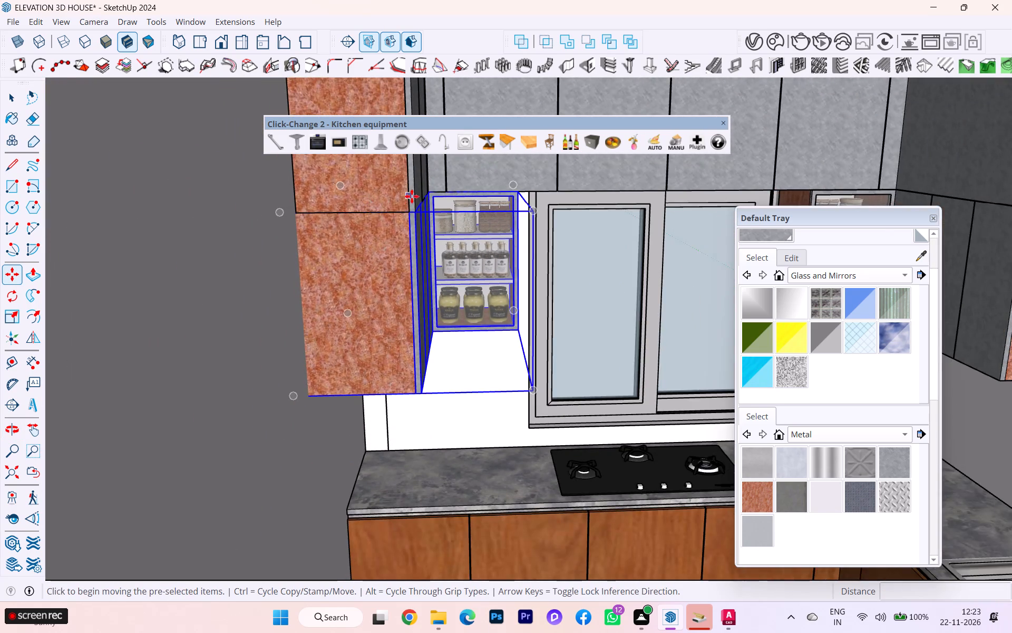
pyautogui.scroll(-1, 467, 221)
pyautogui.moveTo(464, 221); pyautogui.dragTo(455, 220, button='middle')
pyautogui.click(417, 375)
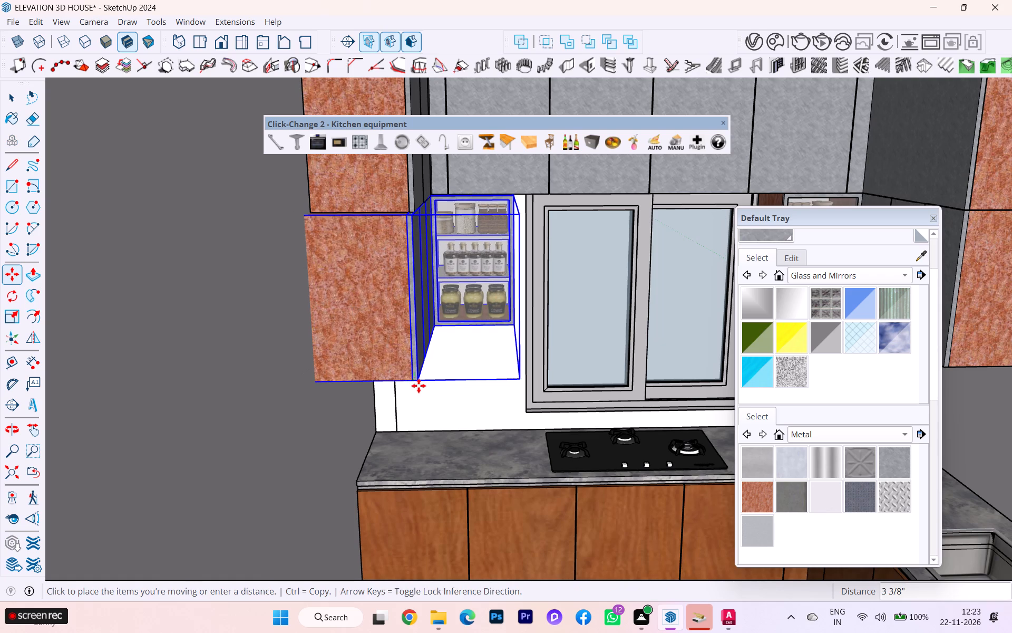
pyautogui.press('Up')
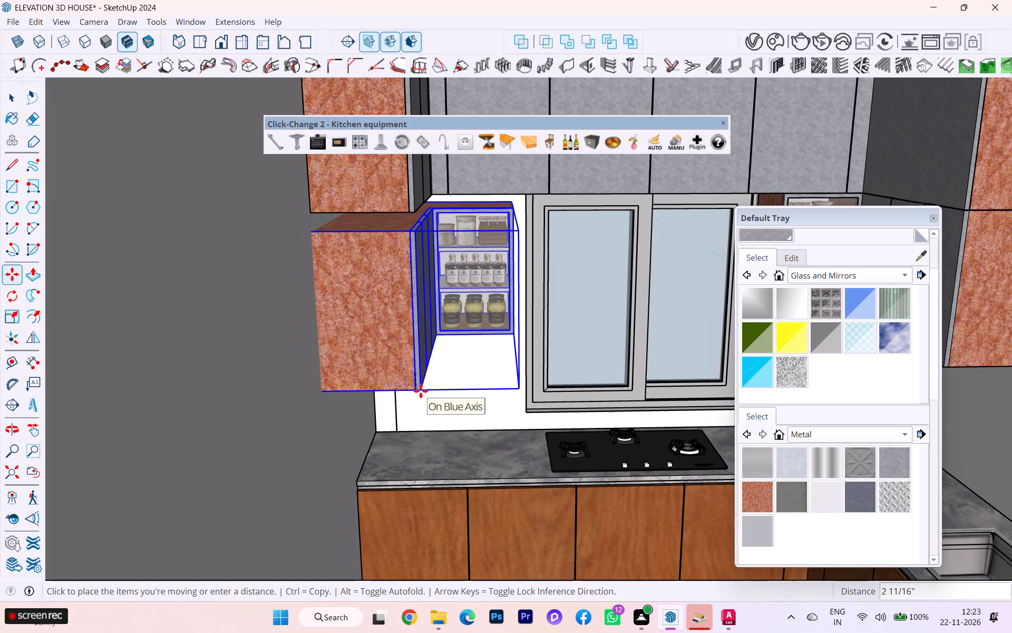
pyautogui.press('1')
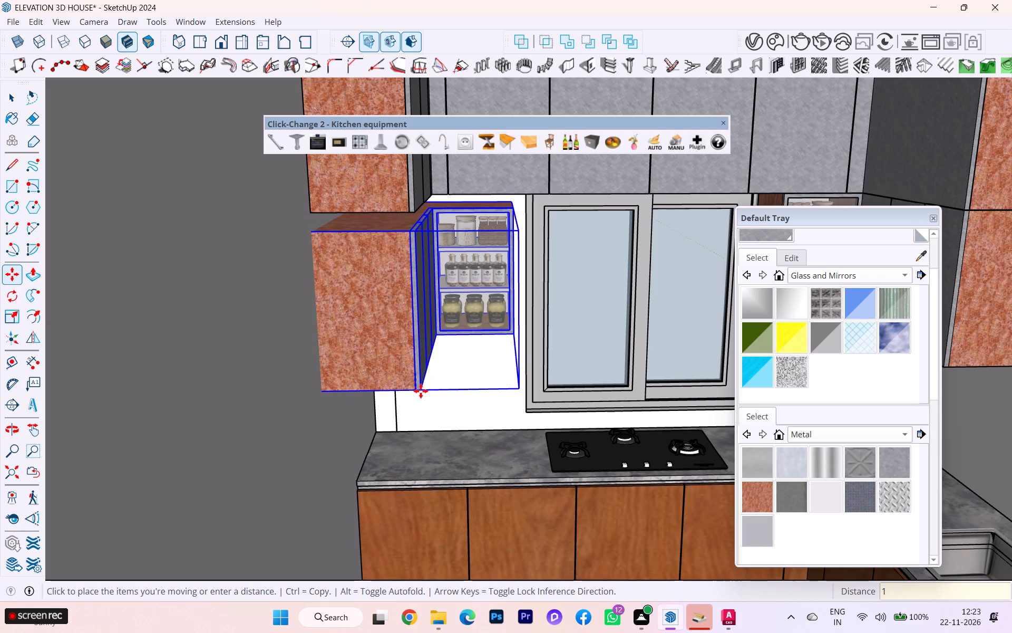
pyautogui.press('Return')
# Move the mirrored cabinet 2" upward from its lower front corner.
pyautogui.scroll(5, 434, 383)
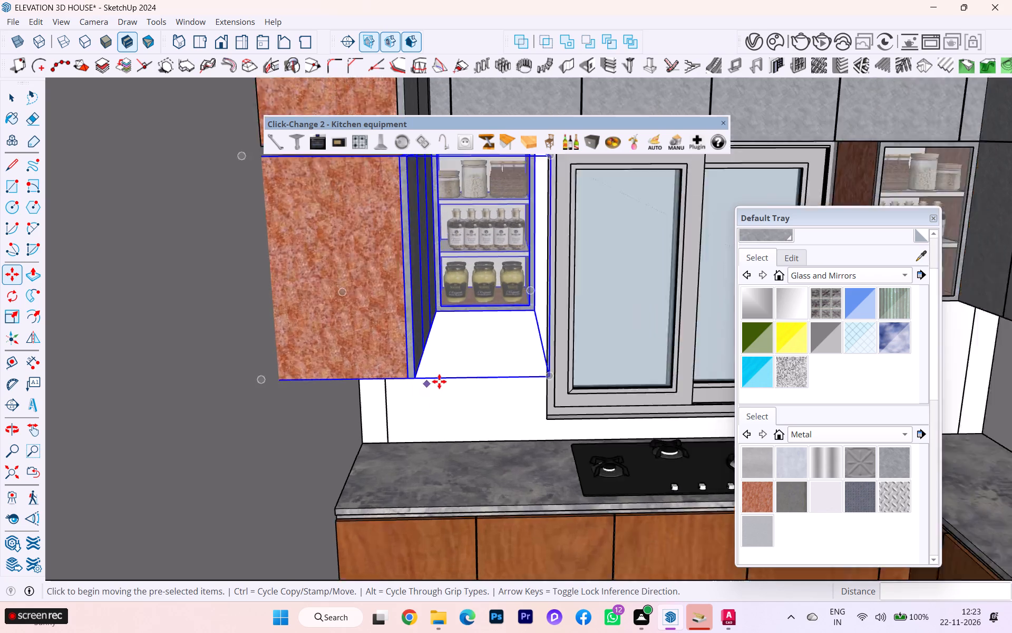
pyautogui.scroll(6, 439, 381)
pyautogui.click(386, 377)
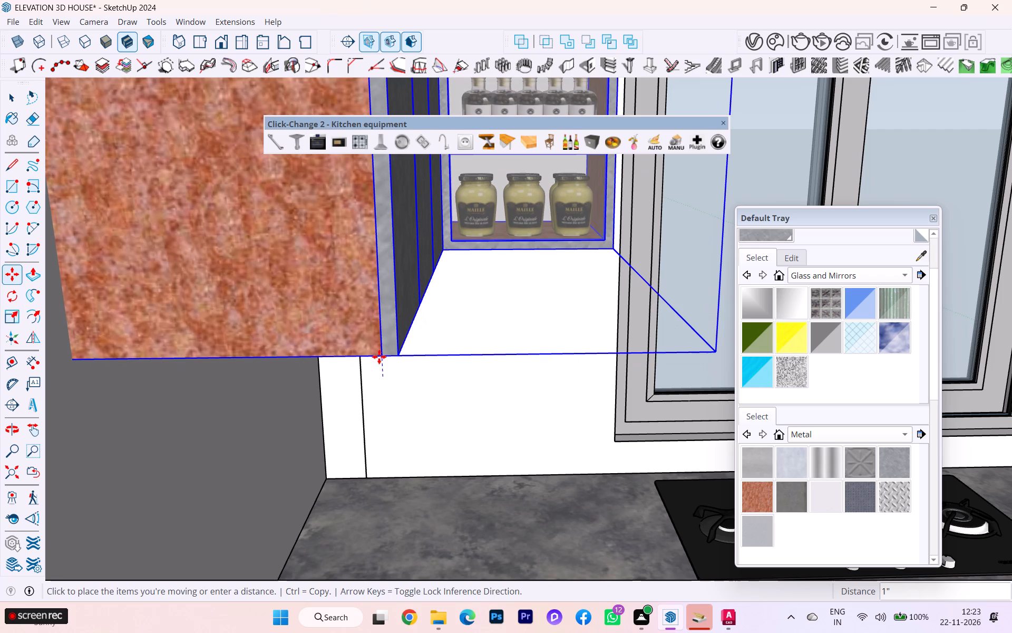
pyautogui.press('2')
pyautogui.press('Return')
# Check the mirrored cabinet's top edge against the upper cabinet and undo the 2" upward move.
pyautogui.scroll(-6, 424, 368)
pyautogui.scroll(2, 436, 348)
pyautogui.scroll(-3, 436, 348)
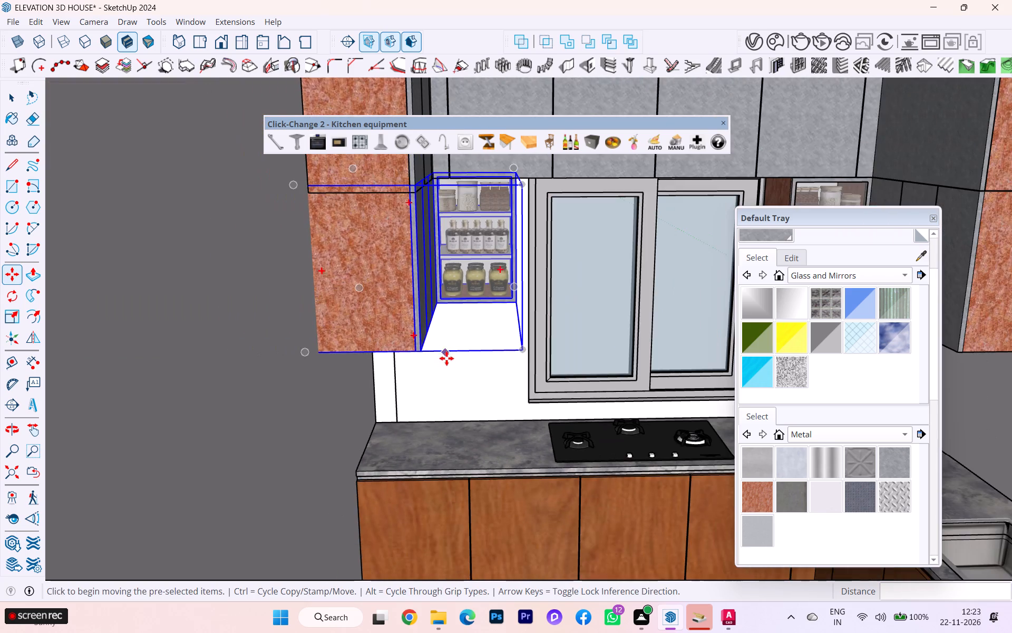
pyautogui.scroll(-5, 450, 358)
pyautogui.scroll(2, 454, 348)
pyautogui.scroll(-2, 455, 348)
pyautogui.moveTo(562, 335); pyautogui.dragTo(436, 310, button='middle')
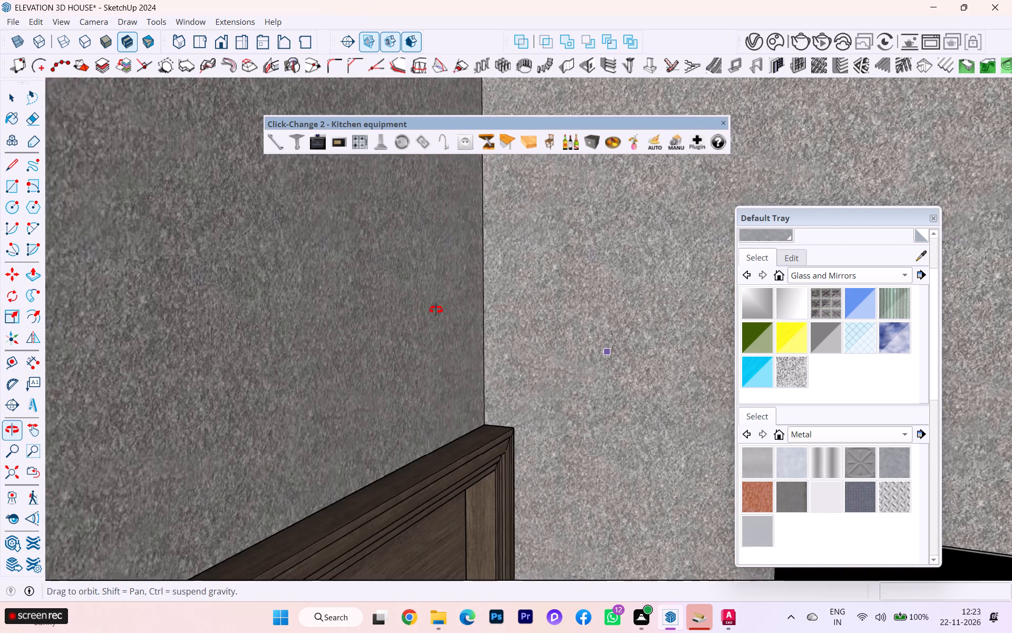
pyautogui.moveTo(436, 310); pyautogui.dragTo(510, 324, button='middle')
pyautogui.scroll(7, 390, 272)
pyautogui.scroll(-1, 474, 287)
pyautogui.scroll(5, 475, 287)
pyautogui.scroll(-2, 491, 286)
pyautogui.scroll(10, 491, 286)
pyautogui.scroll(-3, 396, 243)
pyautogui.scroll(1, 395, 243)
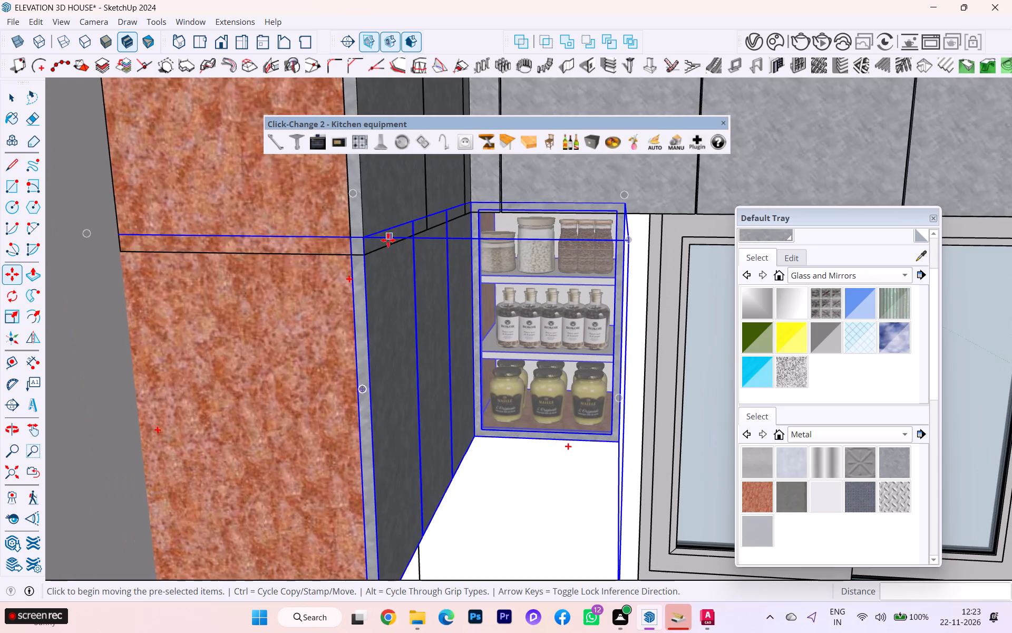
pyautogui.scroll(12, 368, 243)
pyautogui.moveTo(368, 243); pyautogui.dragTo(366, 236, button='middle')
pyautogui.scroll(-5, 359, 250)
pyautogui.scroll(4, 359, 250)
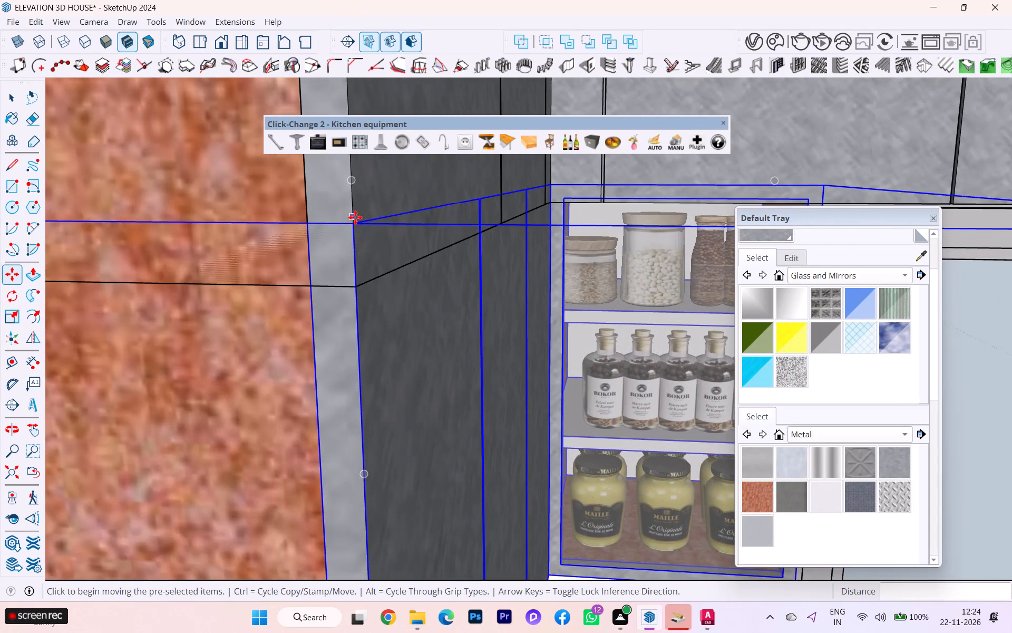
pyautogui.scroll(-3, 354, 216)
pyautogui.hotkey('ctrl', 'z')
# Raise the mirrored cabinet about 13/16" along the blue axis by its top front corner, toward the upper cabinet's underside.
pyautogui.scroll(-4, 368, 240)
pyautogui.scroll(-2, 357, 305)
pyautogui.moveTo(357, 299); pyautogui.dragTo(96, 331, button='middle')
pyautogui.moveTo(314, 243); pyautogui.dragTo(326, 194, button='middle')
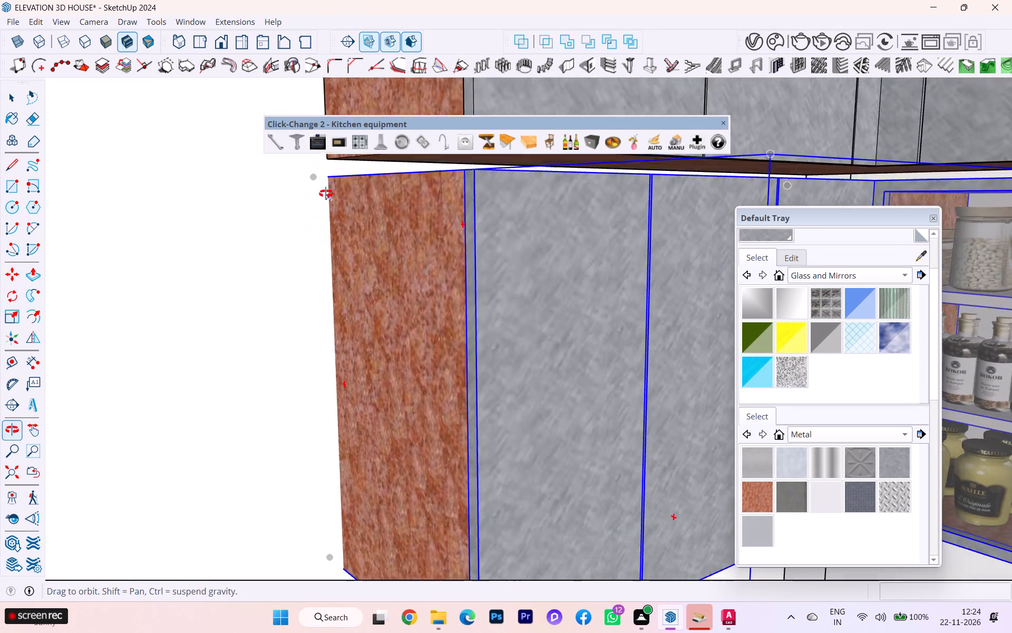
pyautogui.moveTo(326, 194); pyautogui.dragTo(333, 241, button='middle')
pyautogui.scroll(-3, 468, 262)
pyautogui.scroll(1, 468, 262)
pyautogui.scroll(-1, 468, 262)
pyautogui.scroll(11, 468, 262)
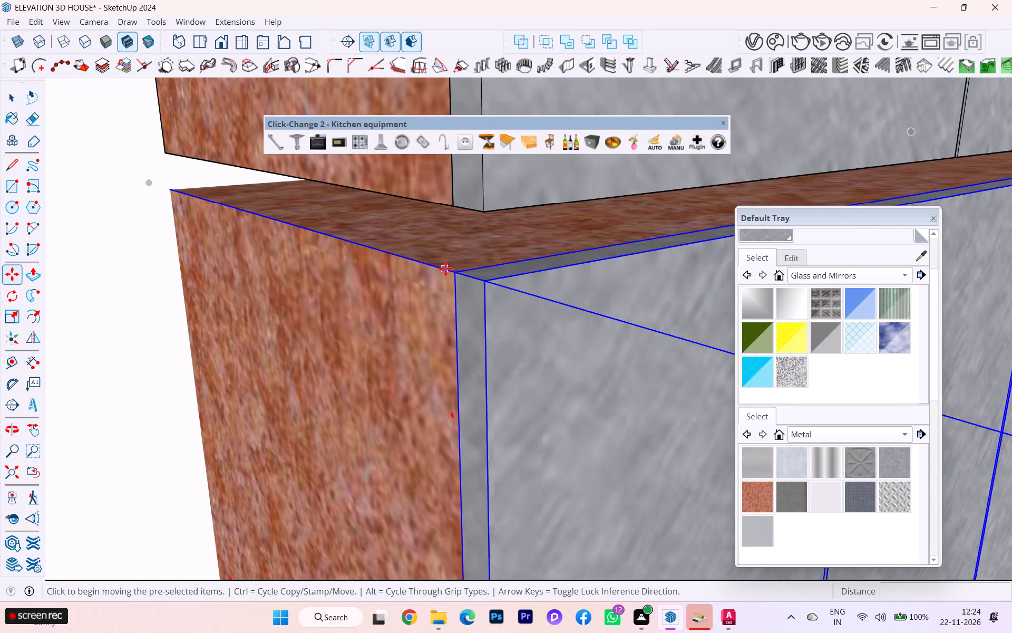
pyautogui.click(486, 284)
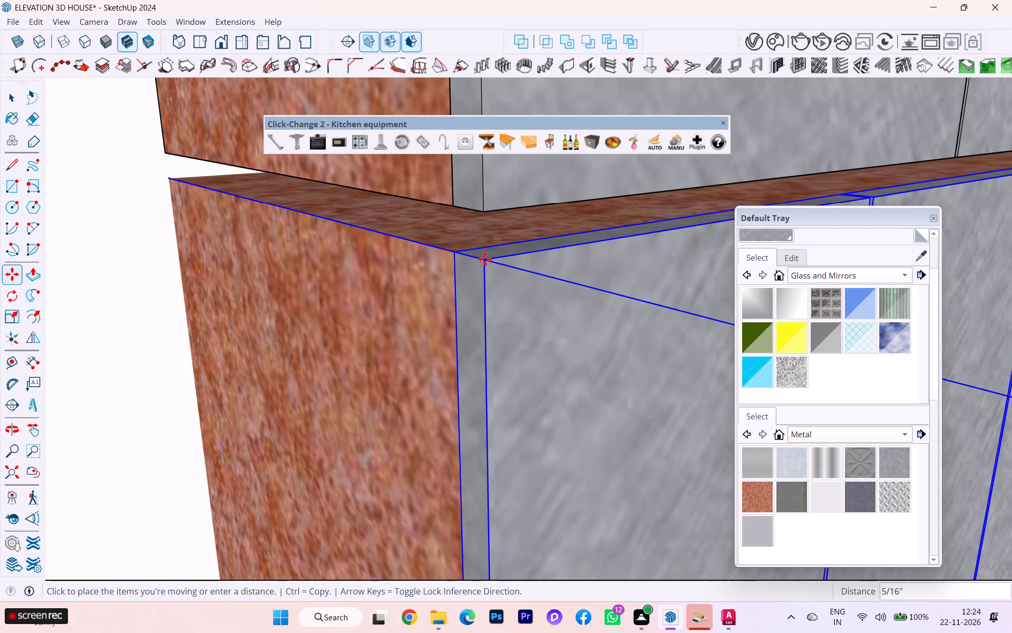
pyautogui.press('Up')
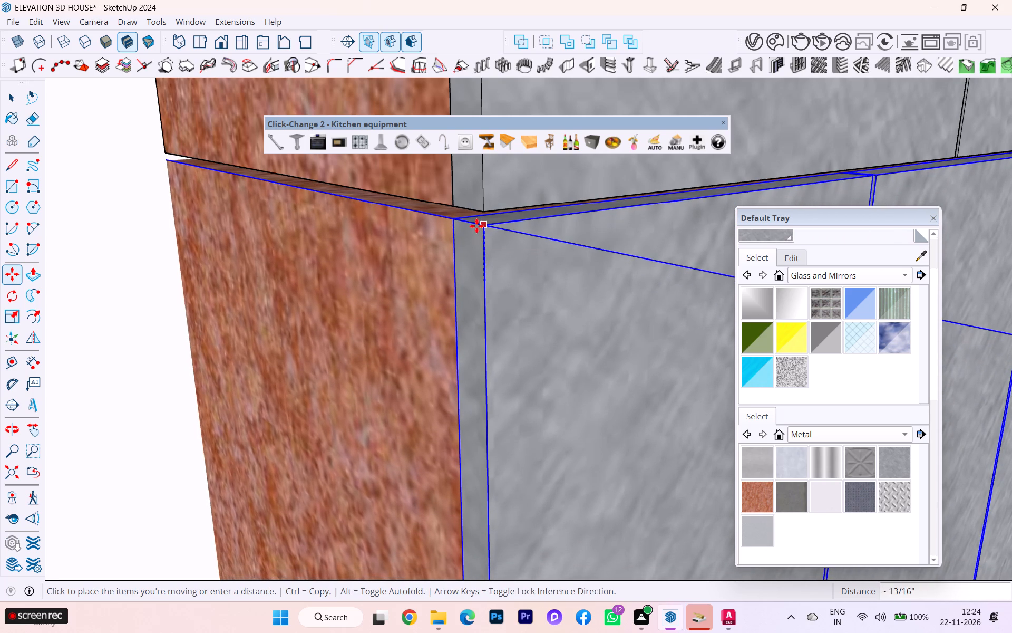
pyautogui.click(476, 226)
# Examine the joint between the mirrored cabinet and the upper cabinet along the side panel and front corner.
pyautogui.moveTo(530, 233); pyautogui.dragTo(800, 272, button='middle')
pyautogui.scroll(-3, 355, 194)
pyautogui.moveTo(430, 189); pyautogui.dragTo(485, 193, button='middle')
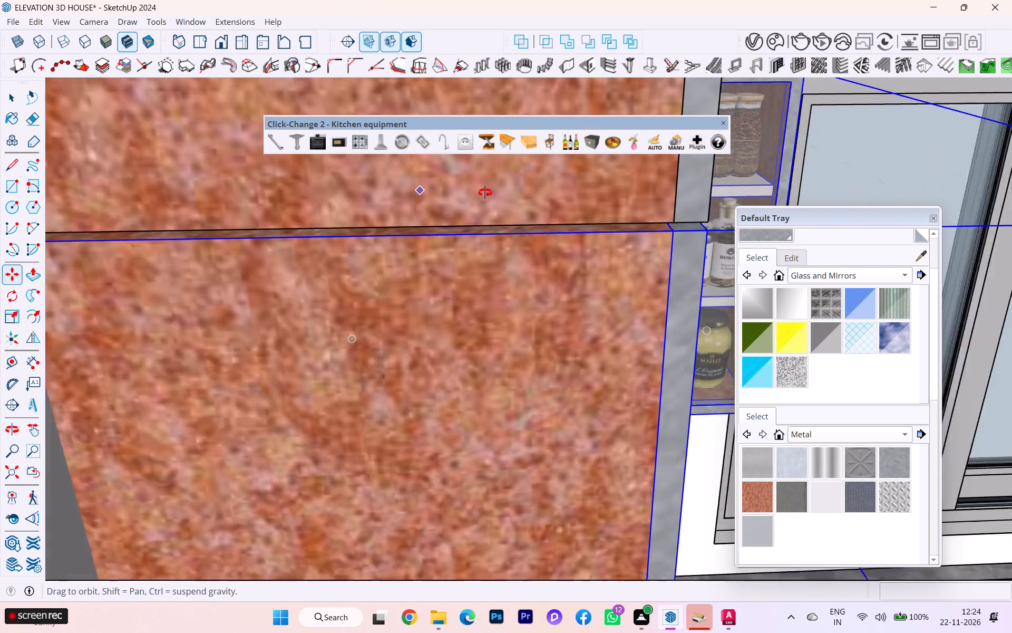
pyautogui.moveTo(485, 193); pyautogui.dragTo(516, 66, button='middle')
pyautogui.scroll(1, 529, 168)
pyautogui.scroll(-1, 571, 187)
pyautogui.moveTo(571, 188); pyautogui.dragTo(289, 204, button='middle')
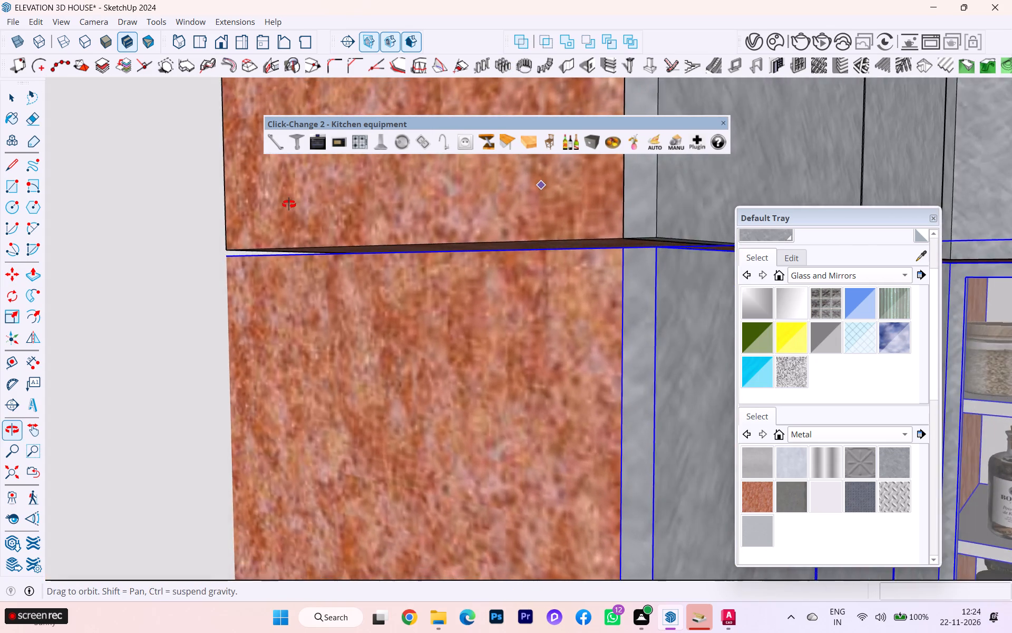
pyautogui.moveTo(289, 204); pyautogui.dragTo(401, 246, button='middle')
pyautogui.scroll(-3, 378, 232)
pyautogui.scroll(1, 371, 231)
pyautogui.scroll(-5, 369, 231)
pyautogui.scroll(1, 365, 231)
pyautogui.scroll(-1, 363, 231)
pyautogui.scroll(-3, 301, 218)
pyautogui.scroll(1, 301, 218)
pyautogui.scroll(-1, 301, 218)
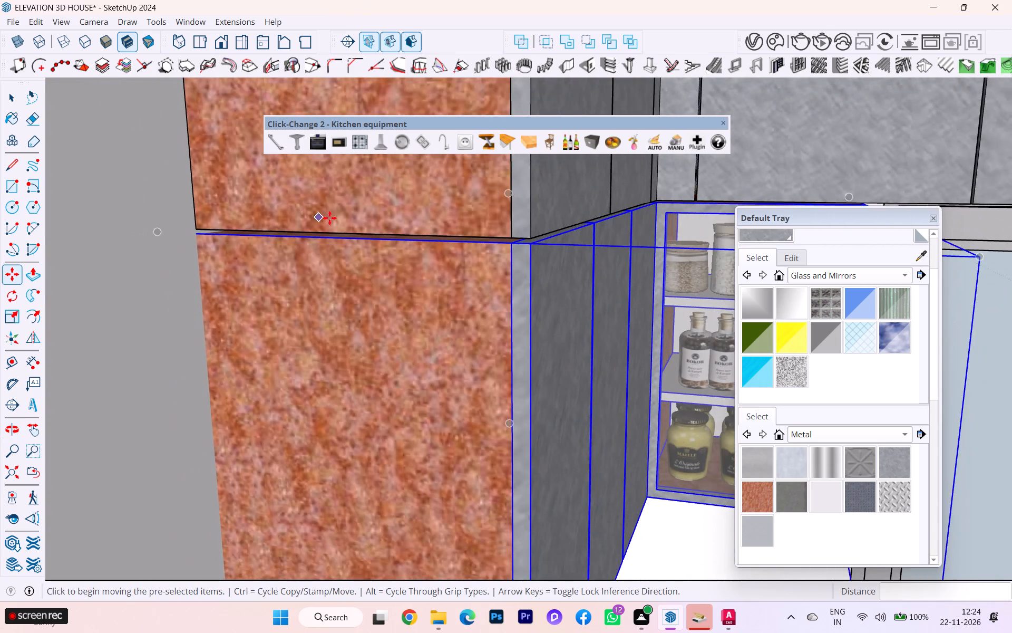
# Move the mirrored cabinet 2" sideways toward the window from the outer top corner of its front end panel.
pyautogui.scroll(-2, 331, 220)
pyautogui.scroll(5, 334, 223)
pyautogui.scroll(-4, 335, 224)
pyautogui.scroll(-17, 364, 244)
pyautogui.moveTo(372, 259); pyautogui.dragTo(407, 324, button='middle')
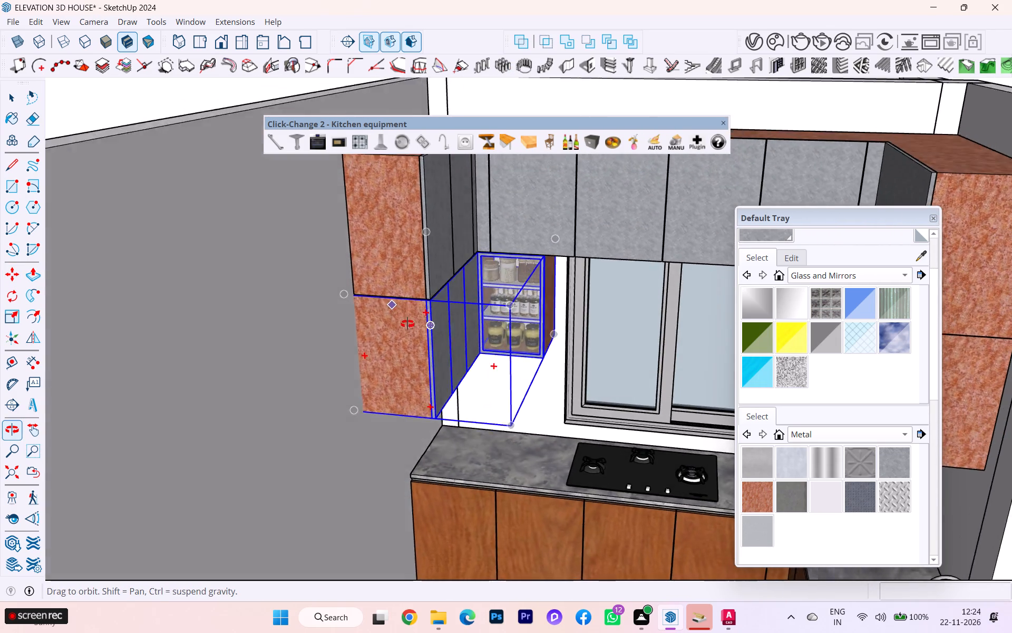
pyautogui.moveTo(407, 324); pyautogui.dragTo(417, 354, button='middle')
pyautogui.scroll(2, 486, 306)
pyautogui.scroll(-1, 496, 302)
pyautogui.scroll(1, 432, 281)
pyautogui.scroll(-5, 429, 280)
pyautogui.moveTo(349, 286); pyautogui.dragTo(445, 307, button='middle')
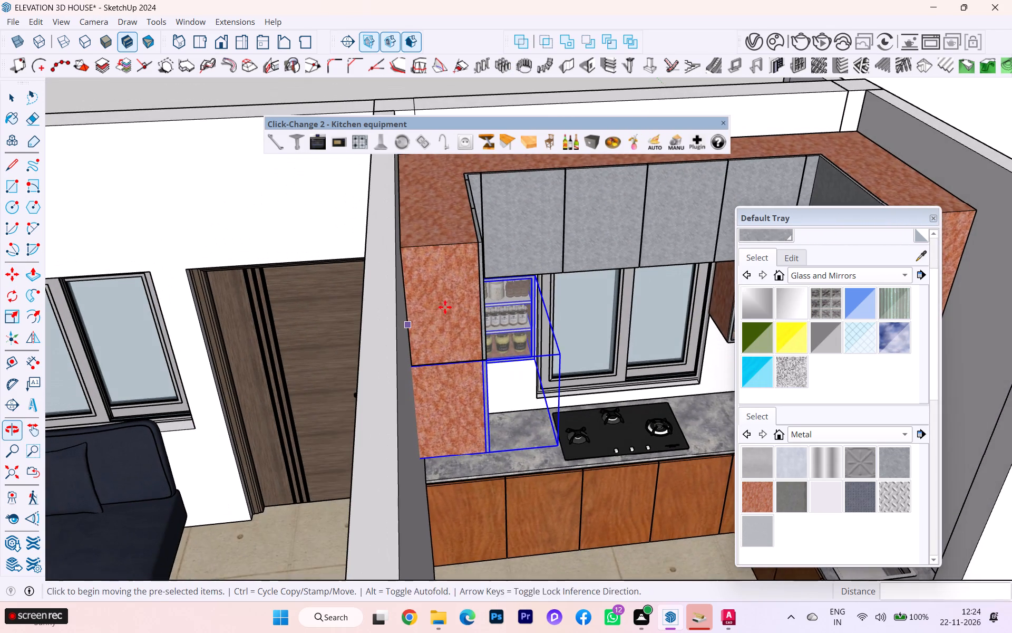
pyautogui.scroll(7, 397, 346)
pyautogui.scroll(-1, 433, 400)
pyautogui.scroll(1, 433, 400)
pyautogui.scroll(-1, 433, 400)
pyautogui.scroll(4, 433, 400)
pyautogui.scroll(-1, 424, 402)
pyautogui.scroll(2, 424, 402)
pyautogui.scroll(-1, 424, 402)
pyautogui.scroll(3, 424, 402)
pyautogui.scroll(-2, 424, 402)
pyautogui.scroll(1, 424, 402)
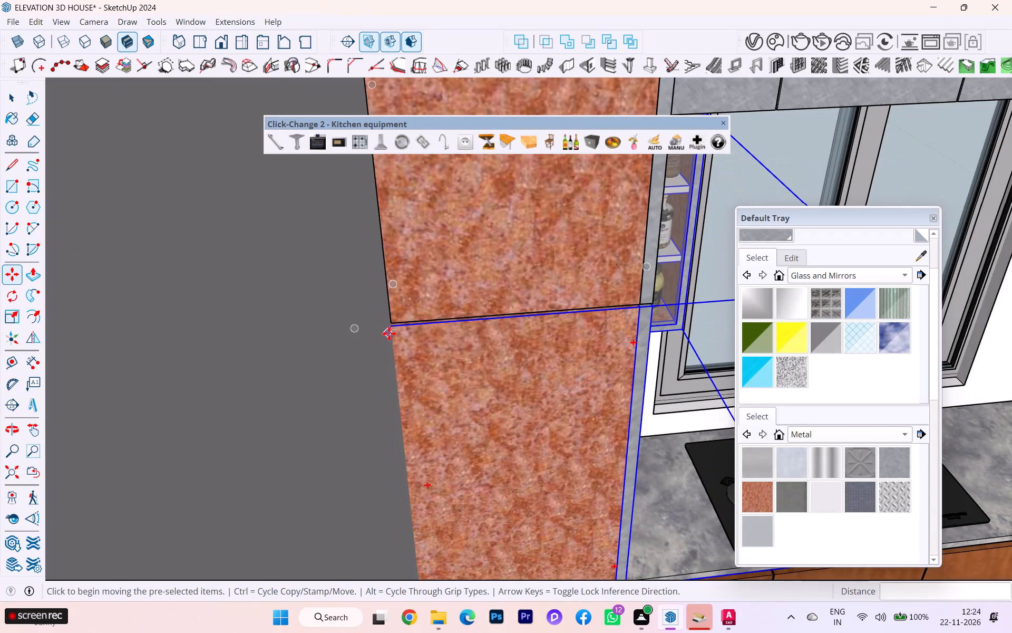
pyautogui.click(393, 326)
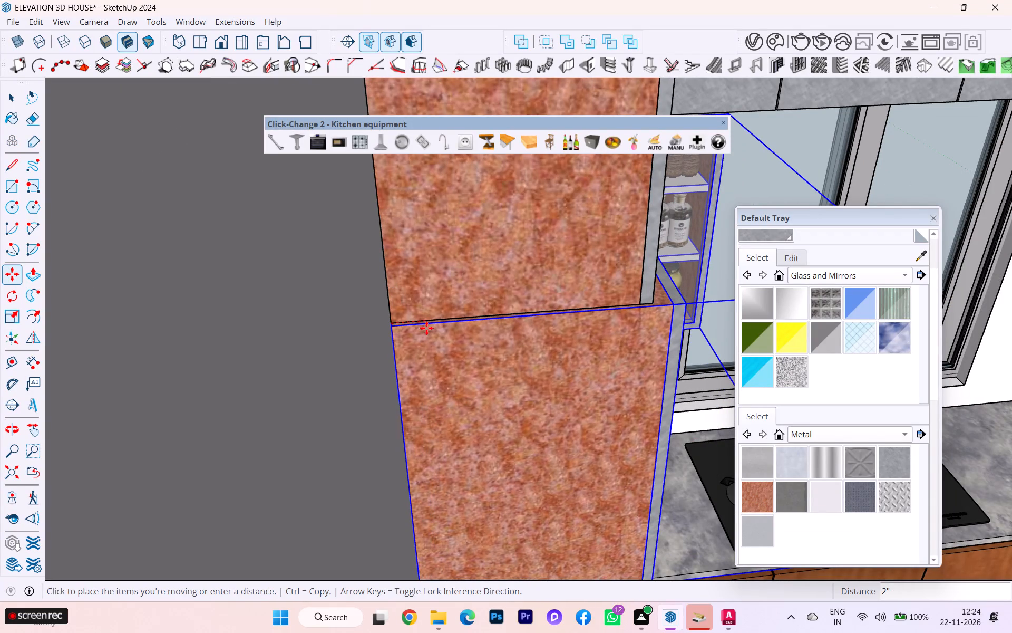
pyautogui.click(426, 328)
# Examine the shifted mirrored cabinet against the upper cabinets and the matching cabinet on the window's other side.
pyautogui.scroll(-2, 450, 320)
pyautogui.moveTo(478, 319); pyautogui.dragTo(418, 314, button='middle')
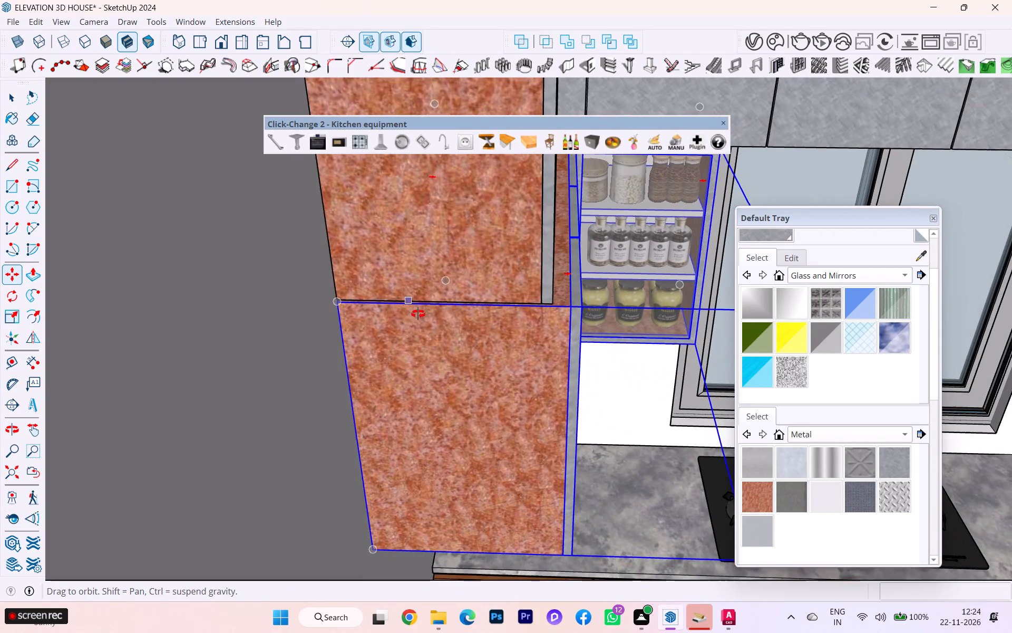
pyautogui.moveTo(418, 314); pyautogui.dragTo(407, 307, button='middle')
pyautogui.scroll(-3, 335, 284)
pyautogui.moveTo(352, 281); pyautogui.dragTo(385, 279, button='middle')
pyautogui.scroll(-3, 326, 262)
pyautogui.scroll(-4, 377, 268)
pyautogui.scroll(1, 377, 268)
pyautogui.scroll(-2, 311, 247)
pyautogui.scroll(2, 309, 246)
pyautogui.scroll(-1, 308, 246)
pyautogui.scroll(-1, 445, 255)
pyautogui.moveTo(382, 255); pyautogui.dragTo(346, 255, button='middle')
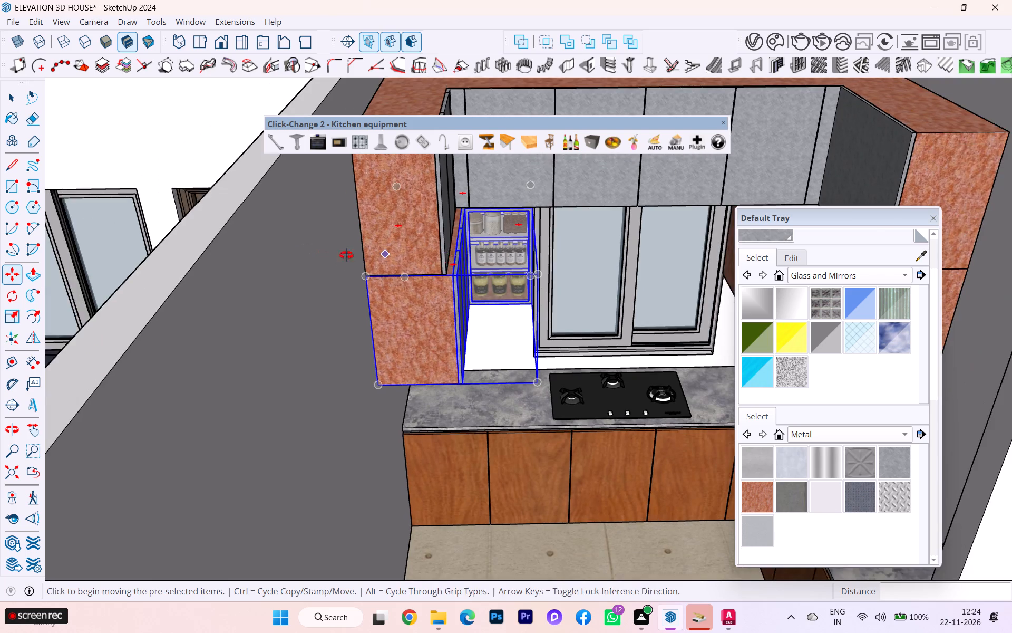
pyautogui.moveTo(346, 255); pyautogui.dragTo(233, 262, button='middle')
pyautogui.scroll(-3, 268, 255)
pyautogui.moveTo(401, 275); pyautogui.dragTo(525, 282, button='middle')
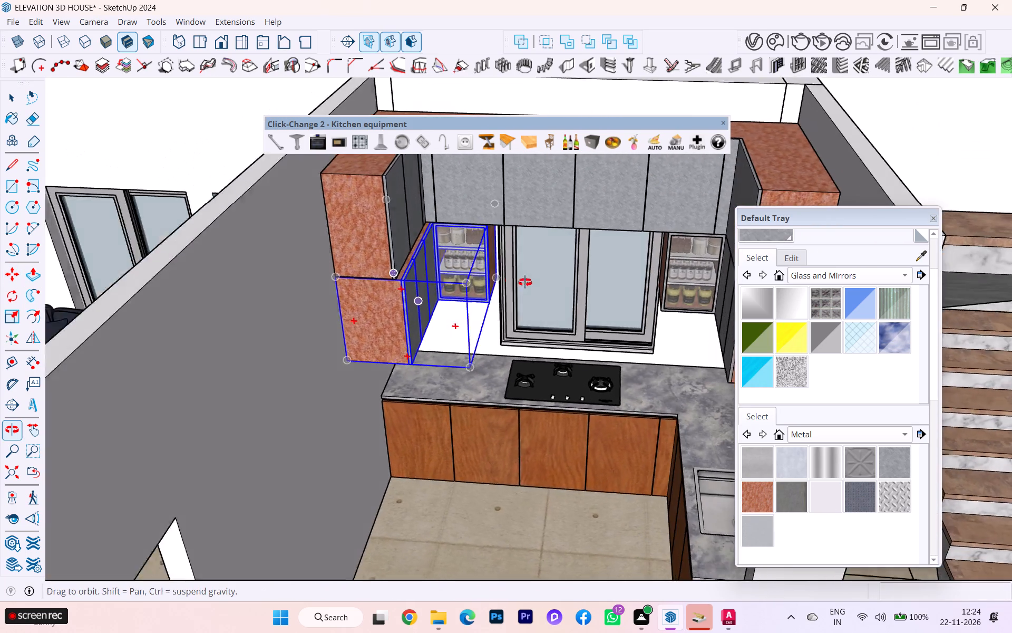
pyautogui.moveTo(525, 282); pyautogui.dragTo(537, 285, button='middle')
pyautogui.scroll(-4, 440, 252)
pyautogui.scroll(8, 628, 276)
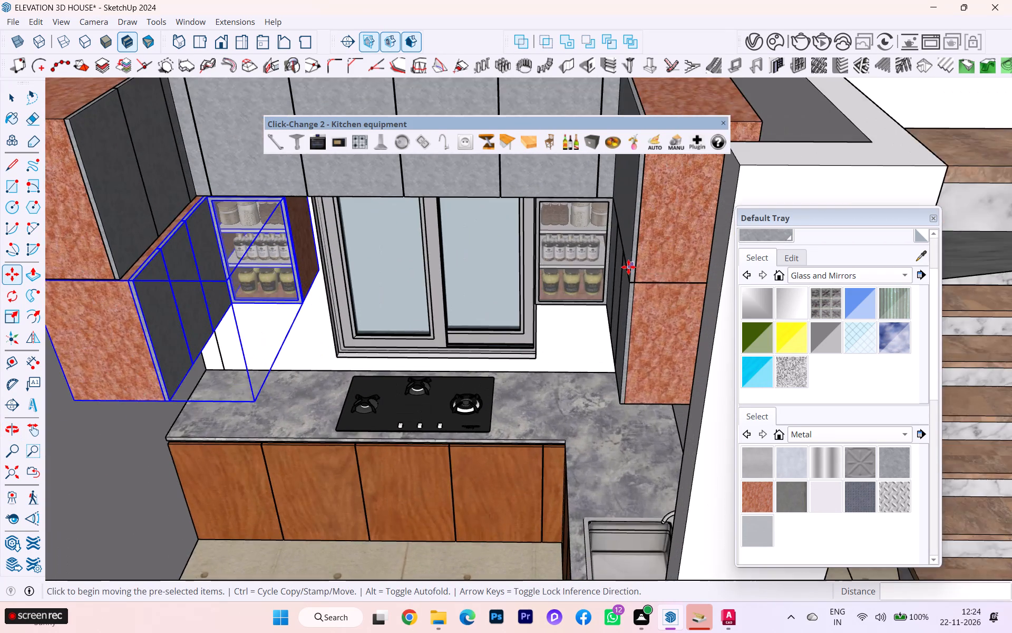
pyautogui.scroll(-1, 625, 267)
pyautogui.moveTo(569, 258); pyautogui.dragTo(676, 267, button='middle')
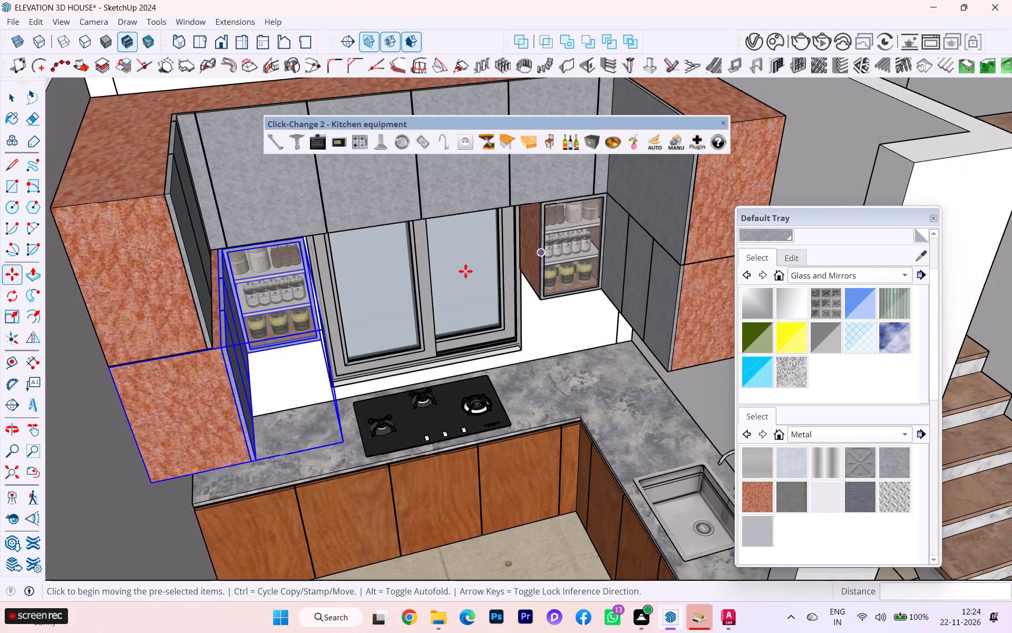
pyautogui.scroll(-2, 355, 276)
pyautogui.moveTo(352, 293); pyautogui.dragTo(379, 264, button='middle')
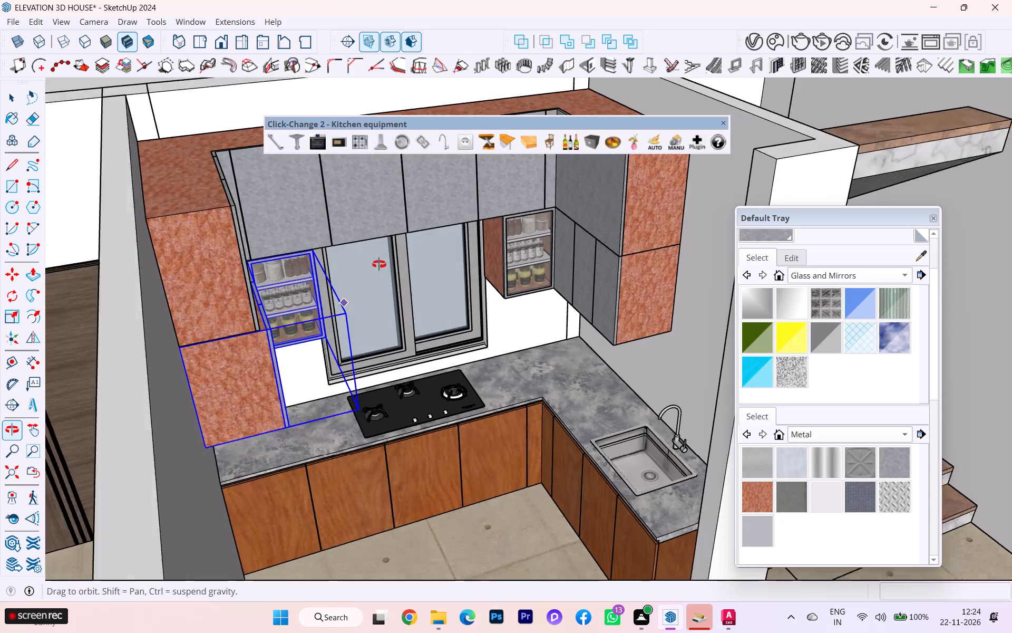
pyautogui.moveTo(379, 264); pyautogui.dragTo(247, 275, button='middle')
pyautogui.scroll(1, 244, 271)
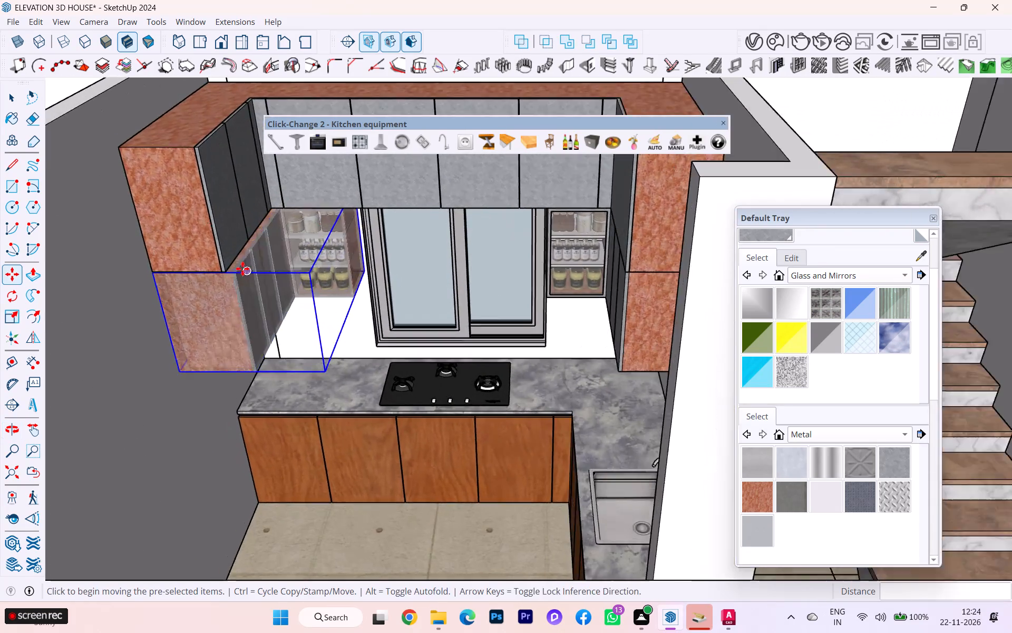
pyautogui.scroll(6, 242, 268)
pyautogui.scroll(-3, 240, 253)
pyautogui.scroll(6, 240, 253)
pyautogui.scroll(-6, 233, 250)
pyautogui.scroll(-4, 275, 254)
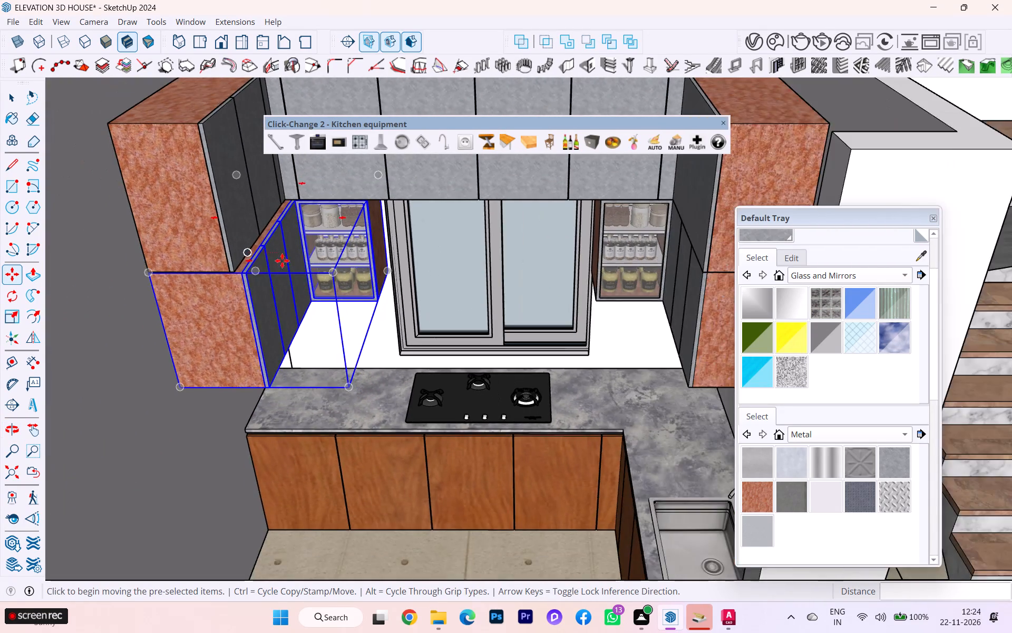
pyautogui.scroll(-3, 294, 267)
pyautogui.scroll(3, 294, 267)
pyautogui.scroll(-5, 282, 274)
pyautogui.scroll(3, 282, 274)
pyautogui.scroll(-2, 281, 274)
pyautogui.scroll(3, 201, 209)
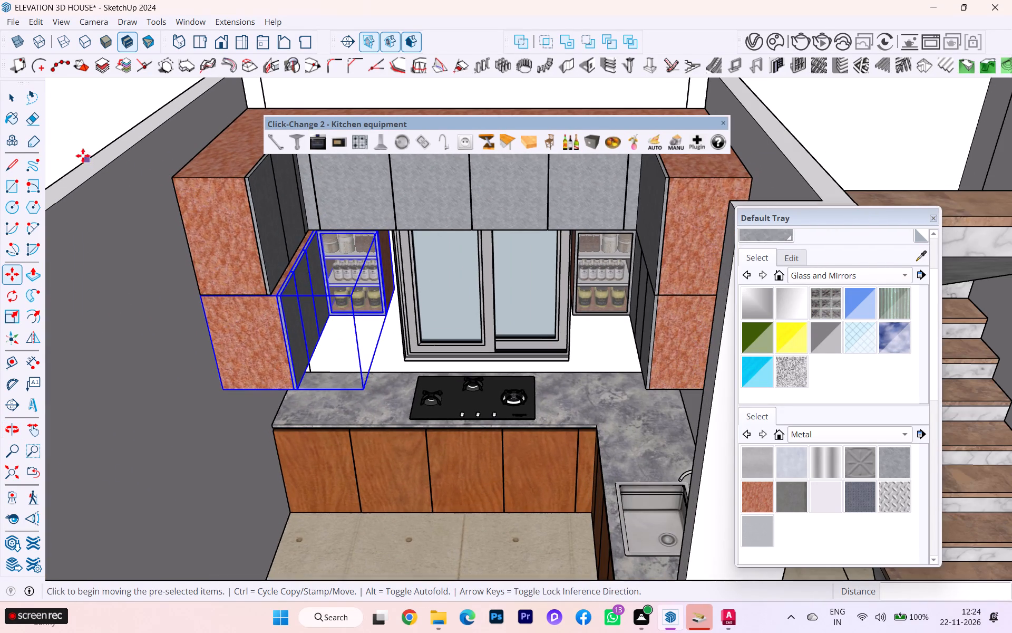
# Open the mirrored cabinet group for editing and hide the rest of the model.
pyautogui.click(16, 103)
pyautogui.scroll(2, 359, 217)
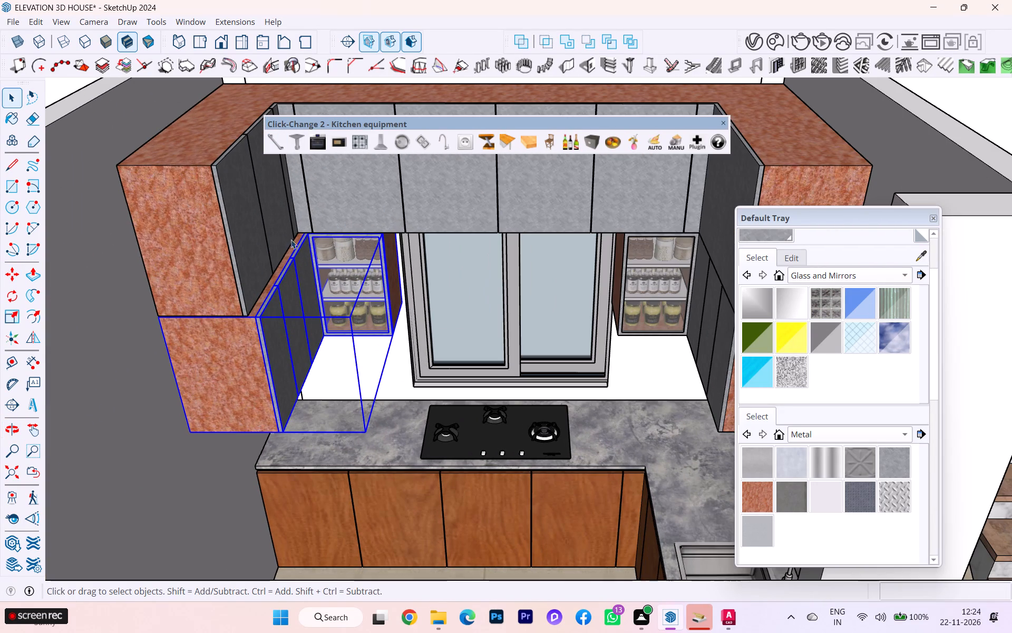
pyautogui.scroll(-1, 270, 239)
pyautogui.scroll(5, 270, 238)
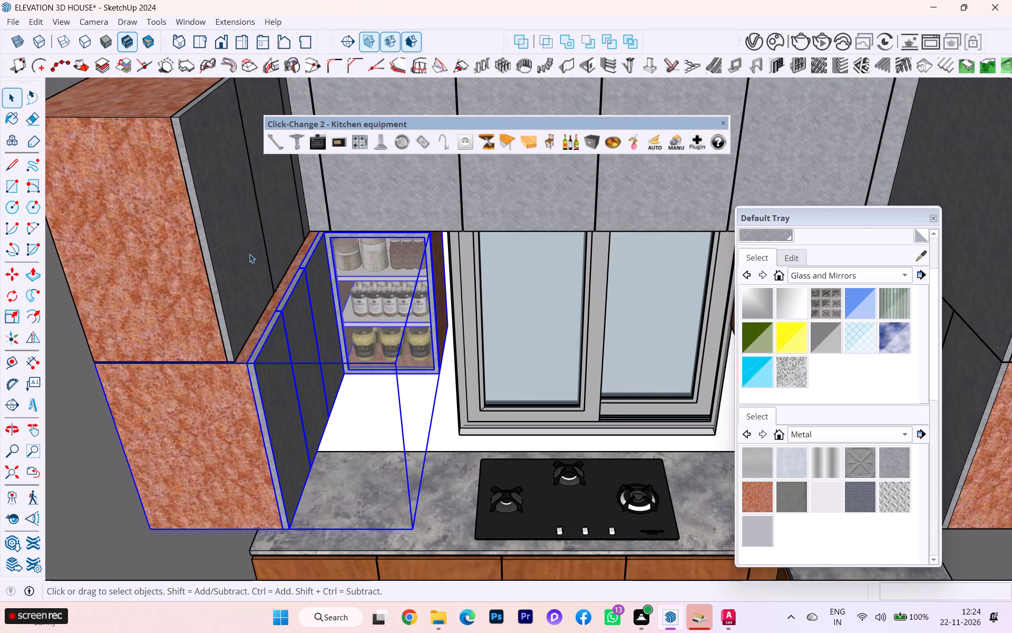
pyautogui.scroll(-1, 231, 375)
pyautogui.scroll(1, 229, 375)
pyautogui.scroll(-1, 227, 376)
pyautogui.moveTo(227, 376); pyautogui.dragTo(392, 383, button='middle')
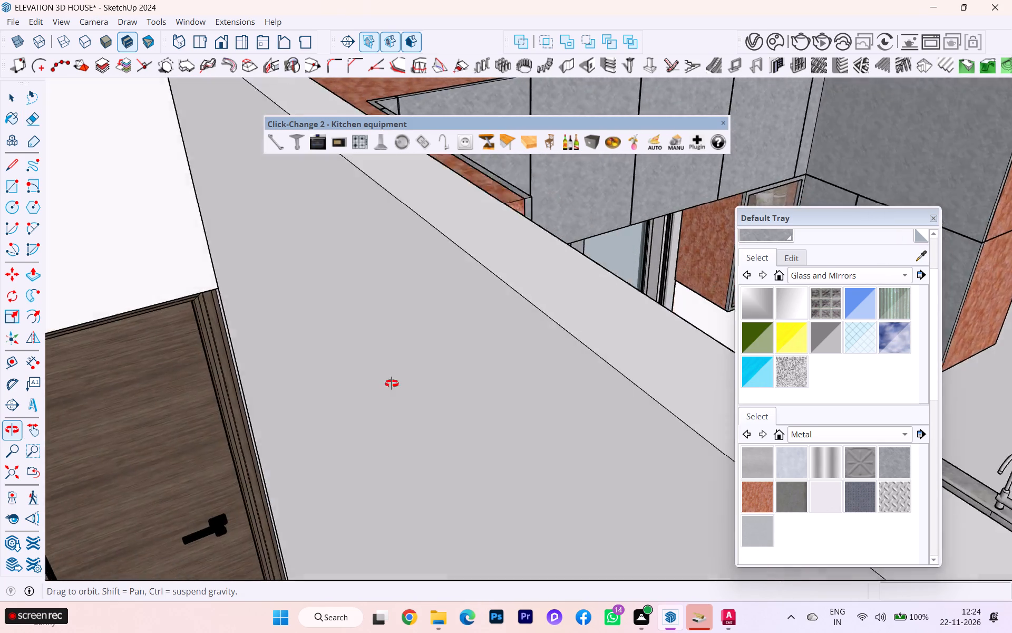
pyautogui.moveTo(392, 383); pyautogui.dragTo(312, 380, button='middle')
pyautogui.doubleClick(273, 432)
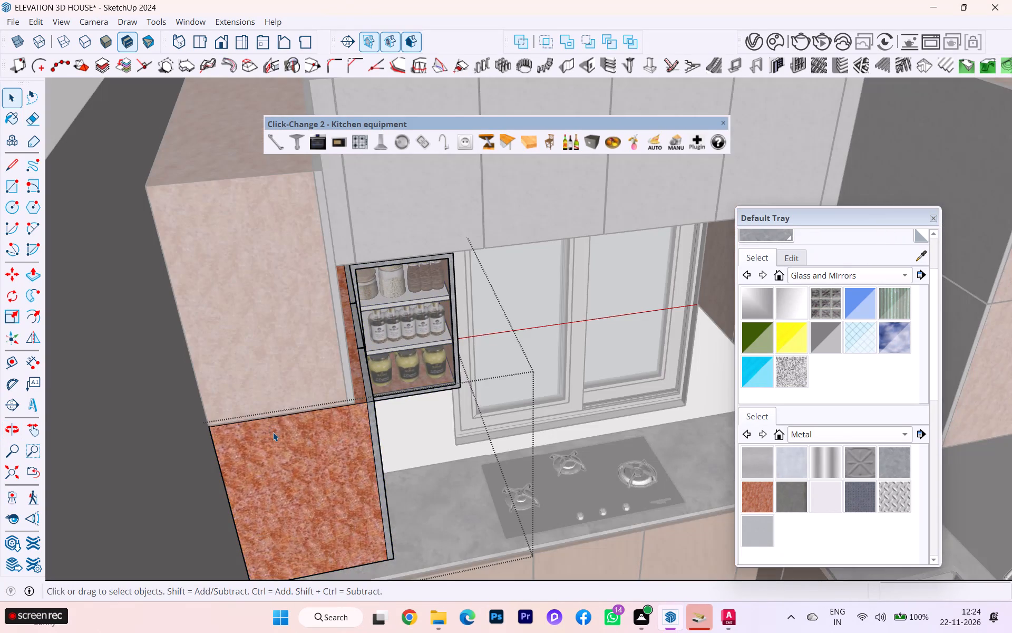
pyautogui.press('h')
# Open the cabinet's carcass group and push its long outer side face inward by 1 3/8".
pyautogui.moveTo(252, 428); pyautogui.dragTo(431, 408, button='middle')
pyautogui.scroll(-1, 265, 426)
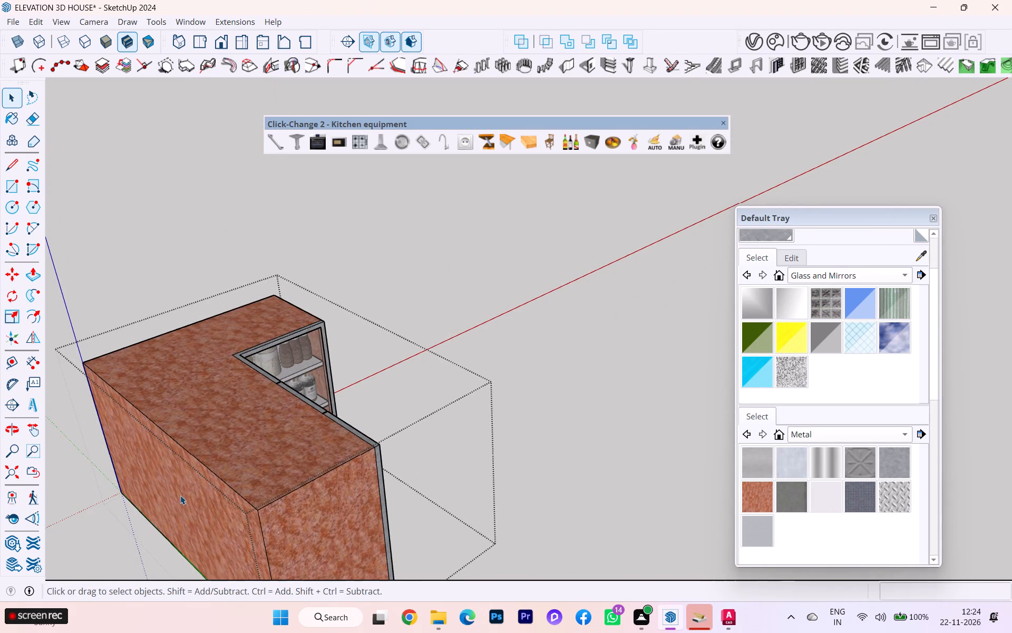
pyautogui.click(180, 495)
pyautogui.doubleClick(188, 491)
pyautogui.click(190, 488)
pyautogui.click(190, 488)
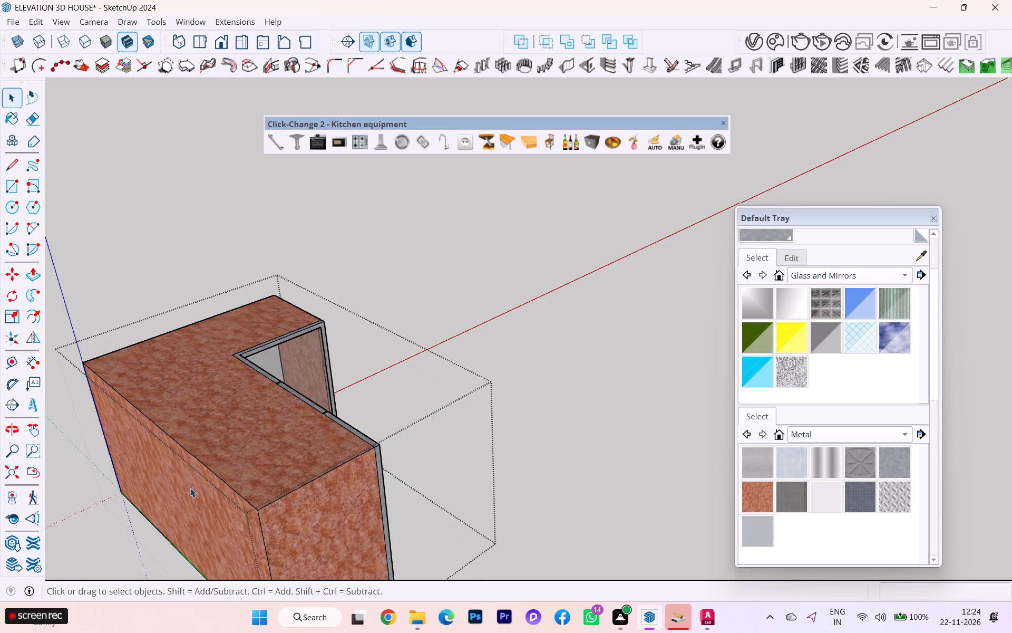
pyautogui.click(190, 488)
pyautogui.doubleClick(190, 488)
pyautogui.click(190, 488)
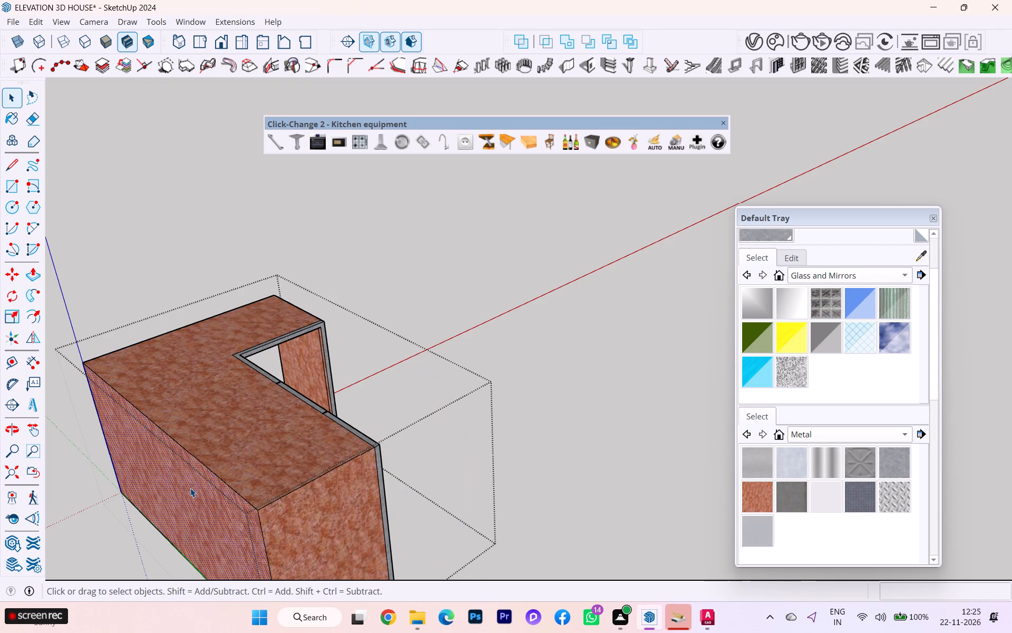
pyautogui.press('p')
pyautogui.click(472, 495)
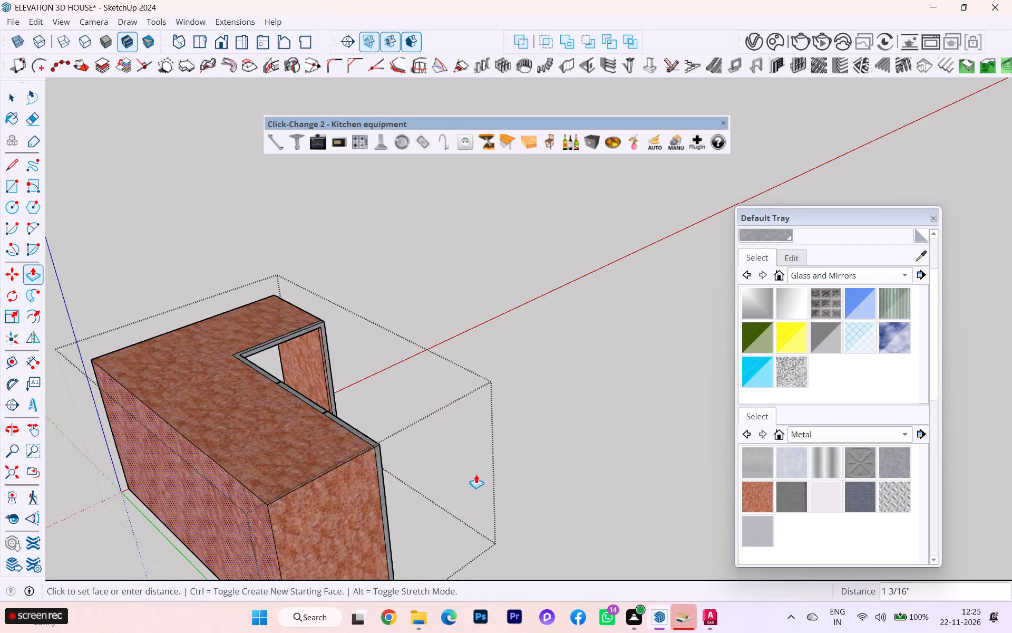
pyautogui.click(476, 469)
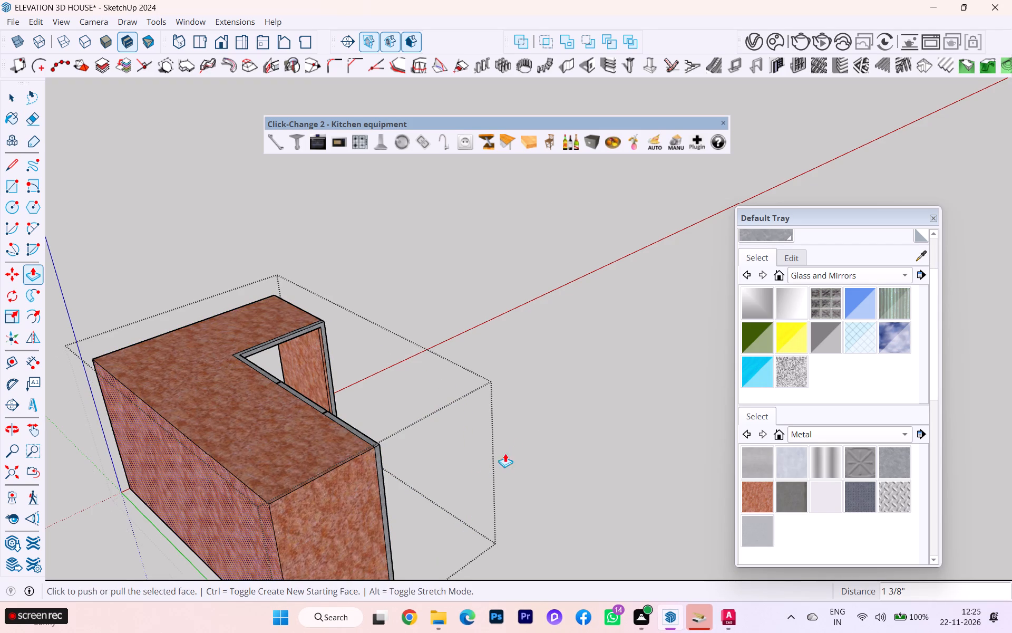
# Close the carcass group and show the rest of the model again around the mirrored cabinet.
pyautogui.scroll(-1, 541, 427)
pyautogui.moveTo(542, 426); pyautogui.dragTo(344, 429, button='middle')
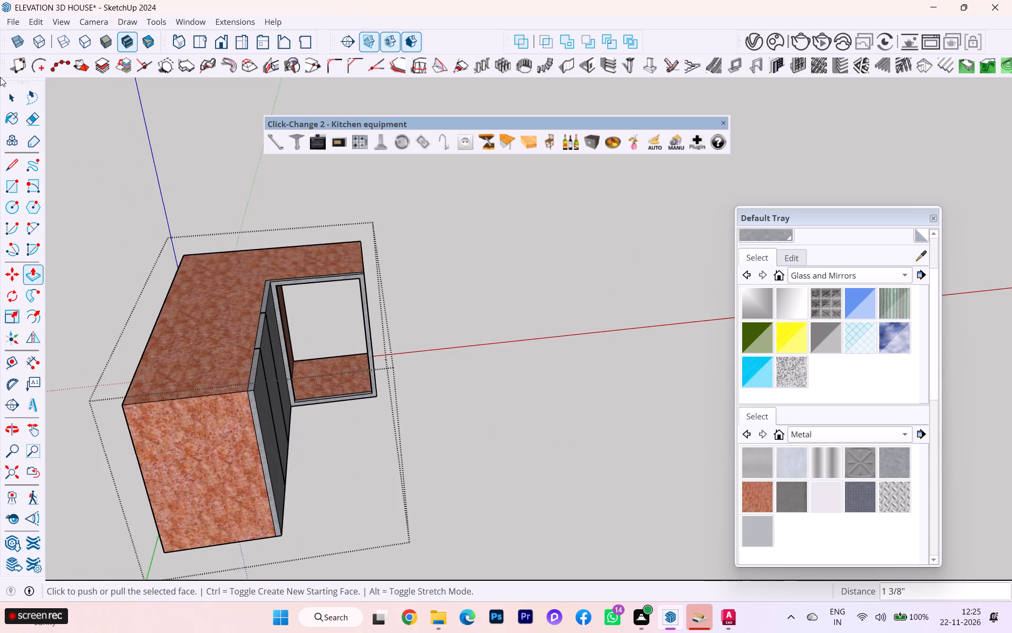
pyautogui.click(7, 94)
pyautogui.click(476, 260)
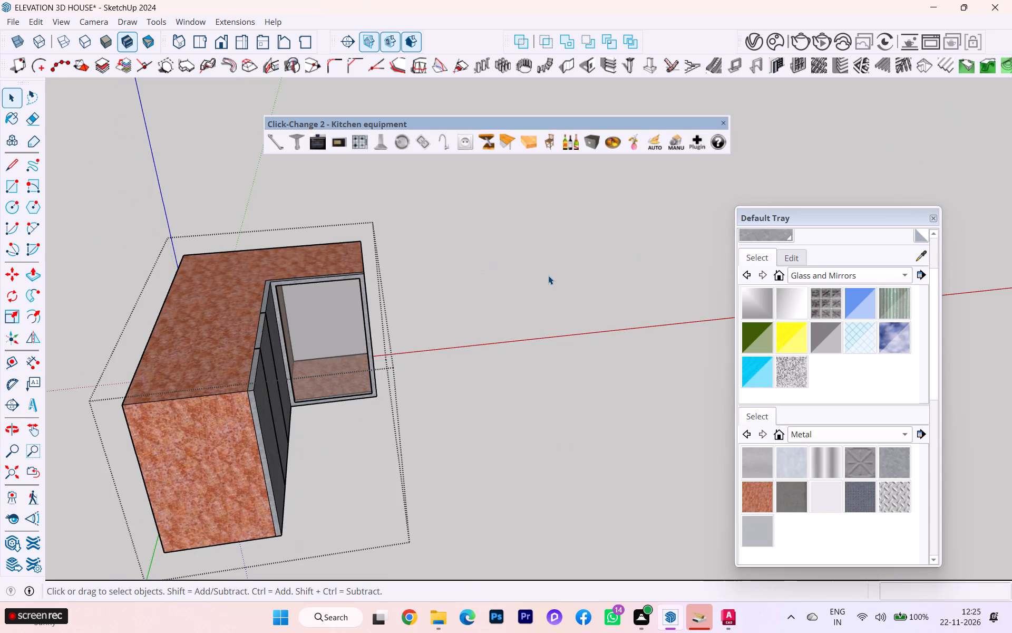
pyautogui.doubleClick(548, 275)
pyautogui.click(560, 277)
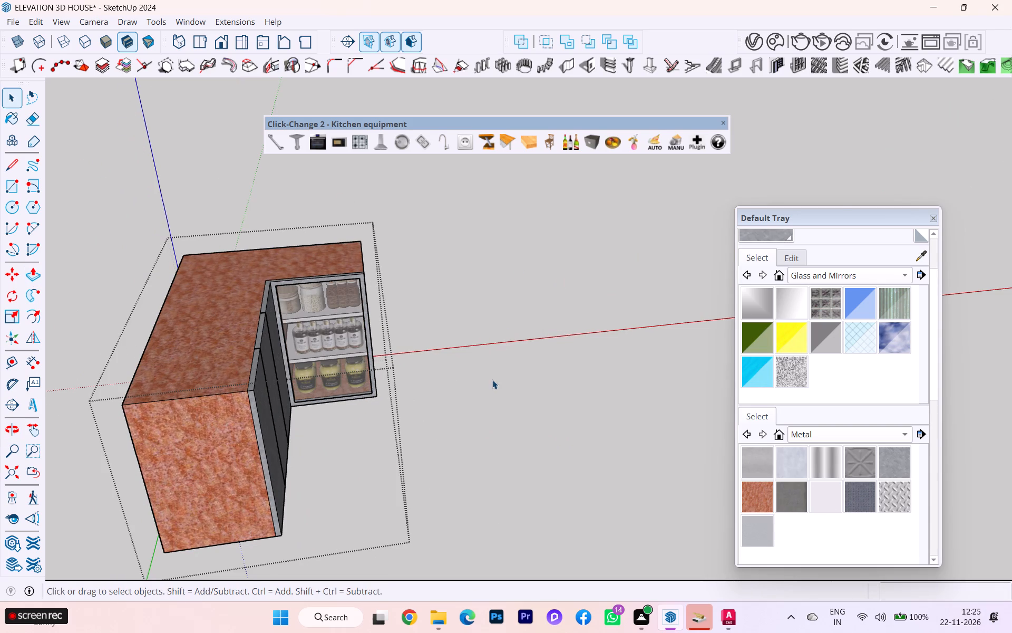
pyautogui.press('h')
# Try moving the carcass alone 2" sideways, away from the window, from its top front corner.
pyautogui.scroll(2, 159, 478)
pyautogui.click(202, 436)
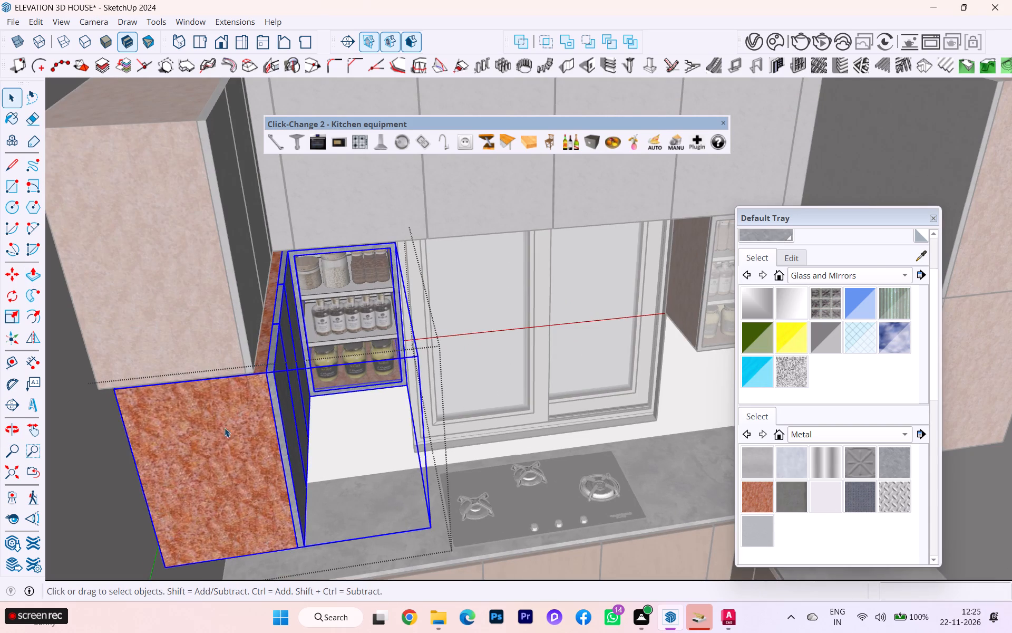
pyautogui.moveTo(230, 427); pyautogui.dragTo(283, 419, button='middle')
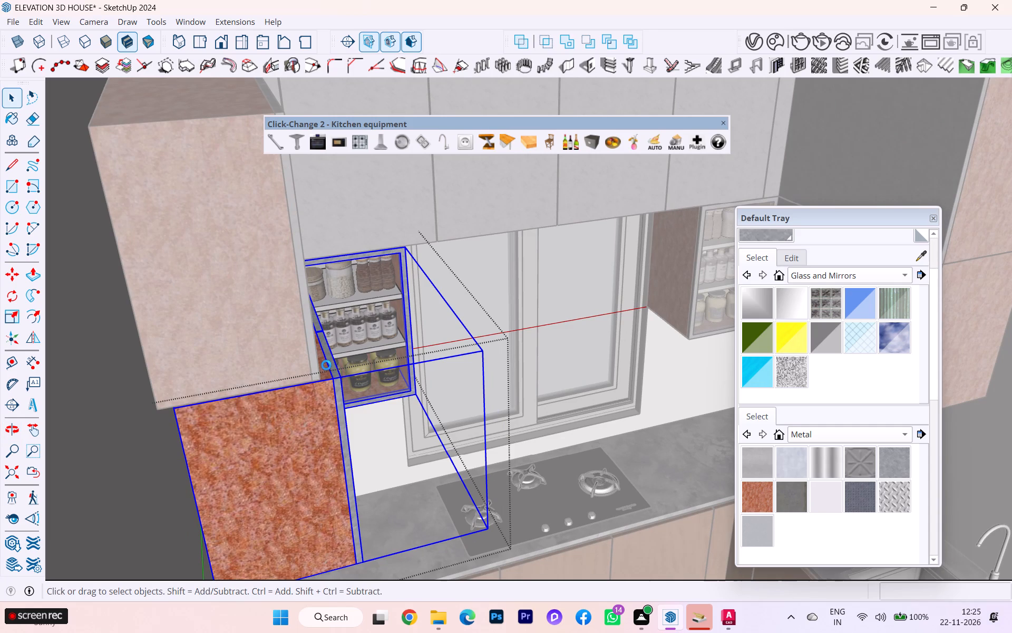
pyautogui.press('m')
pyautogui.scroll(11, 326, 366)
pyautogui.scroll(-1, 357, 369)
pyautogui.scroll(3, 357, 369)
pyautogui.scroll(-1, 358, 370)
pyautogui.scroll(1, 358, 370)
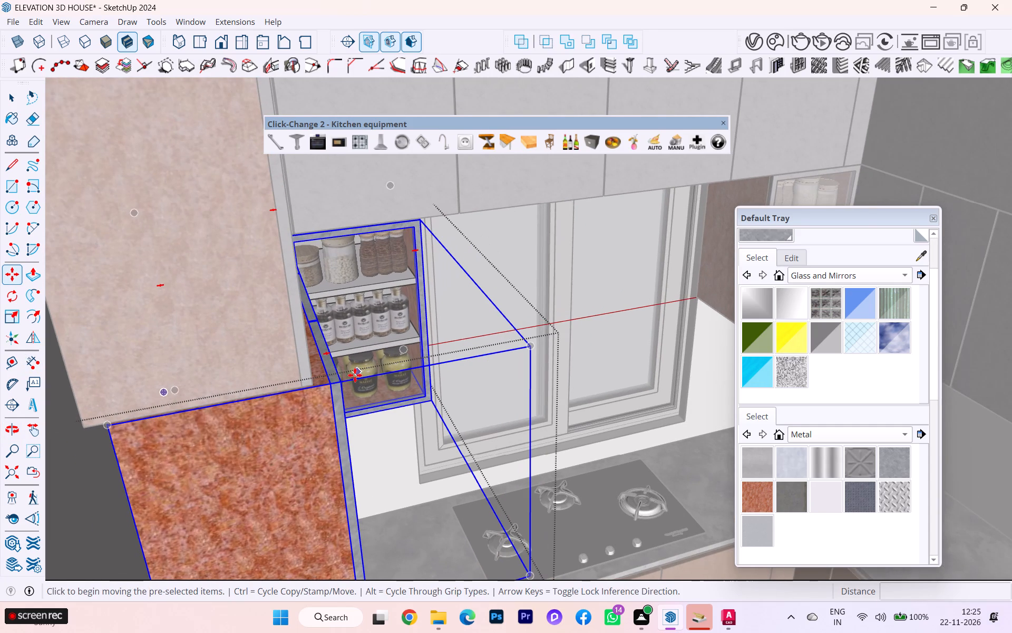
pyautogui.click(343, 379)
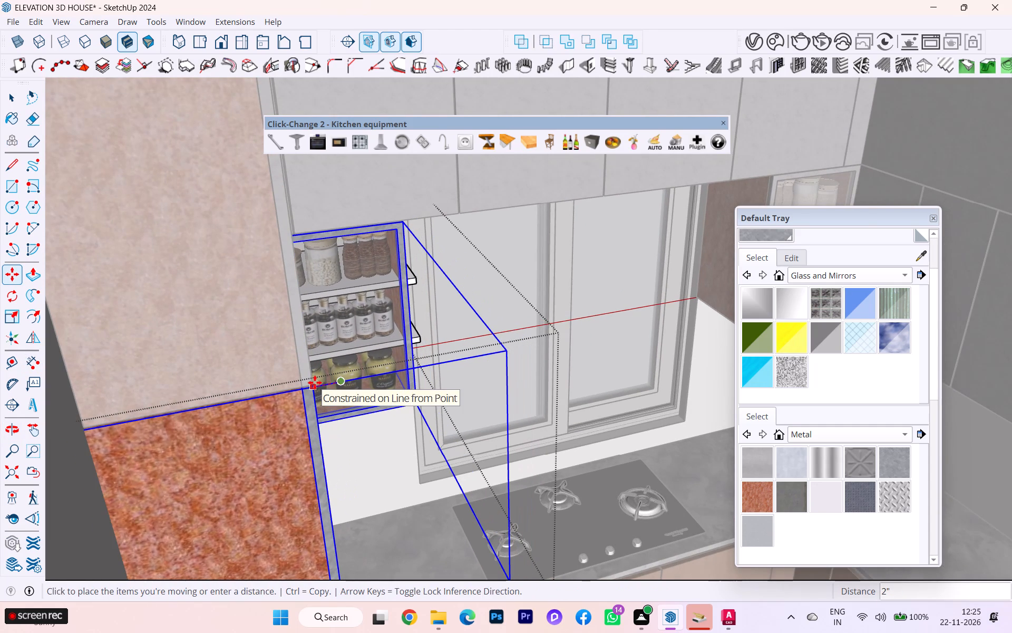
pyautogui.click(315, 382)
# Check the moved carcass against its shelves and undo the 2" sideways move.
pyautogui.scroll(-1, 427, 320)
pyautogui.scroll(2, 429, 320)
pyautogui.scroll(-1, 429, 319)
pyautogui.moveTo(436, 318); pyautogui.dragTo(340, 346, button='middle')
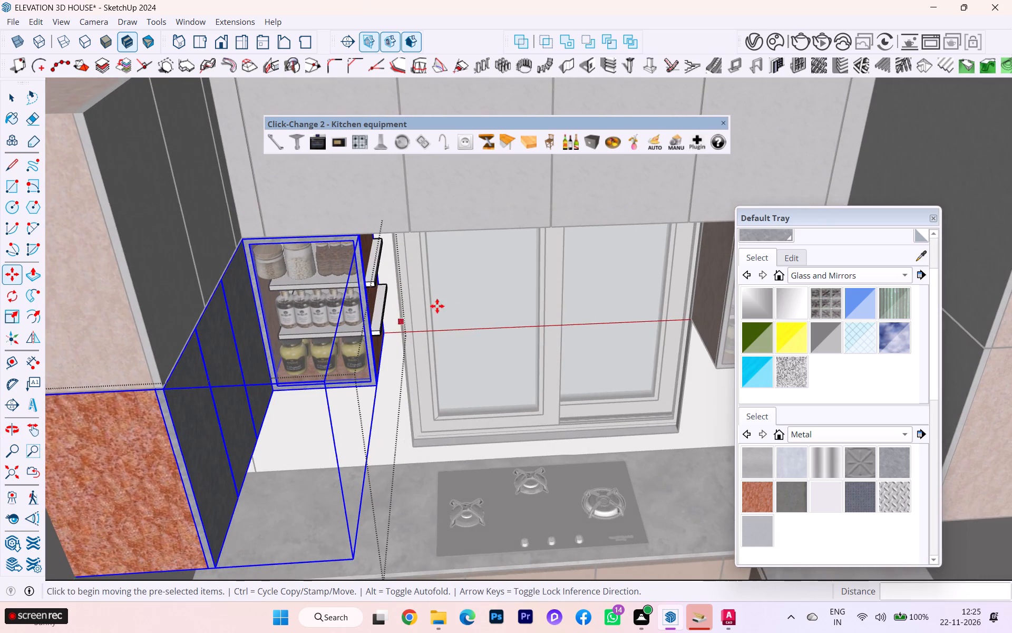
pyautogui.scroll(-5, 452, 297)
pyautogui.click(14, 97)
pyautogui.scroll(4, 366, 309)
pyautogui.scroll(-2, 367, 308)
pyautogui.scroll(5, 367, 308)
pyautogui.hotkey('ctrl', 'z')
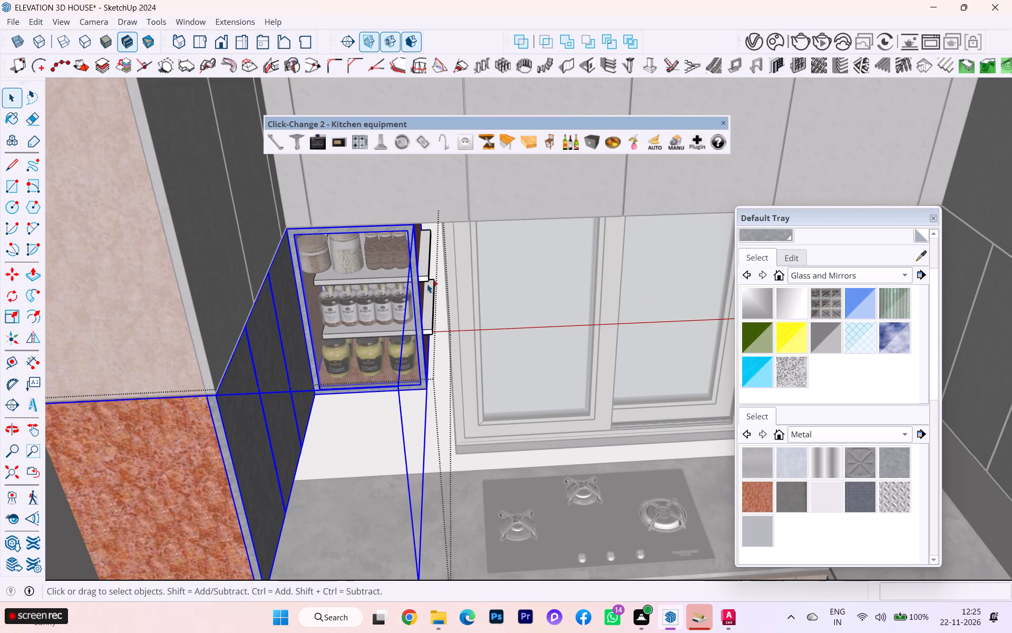
# Move the cabinet's carcass and jars 2" sideways, away from the window, from the bottom front corner, without the shelves.
pyautogui.scroll(1, 444, 308)
pyautogui.scroll(-1, 444, 308)
pyautogui.scroll(1, 444, 308)
pyautogui.keyDown('ctrl'); pyautogui.click(395, 271); pyautogui.keyUp('ctrl')
pyautogui.keyDown('ctrl'); pyautogui.click(395, 275); pyautogui.keyUp('ctrl')
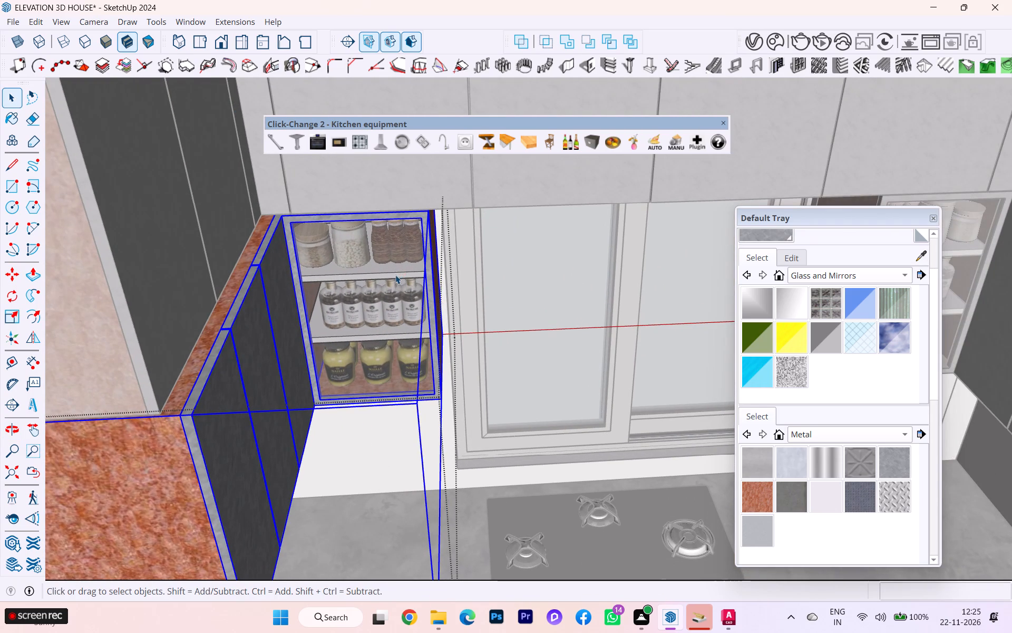
pyautogui.scroll(-1, 396, 276)
pyautogui.scroll(4, 396, 277)
pyautogui.scroll(-1, 397, 279)
pyautogui.scroll(2, 397, 279)
pyautogui.moveTo(405, 280); pyautogui.dragTo(359, 268, button='middle')
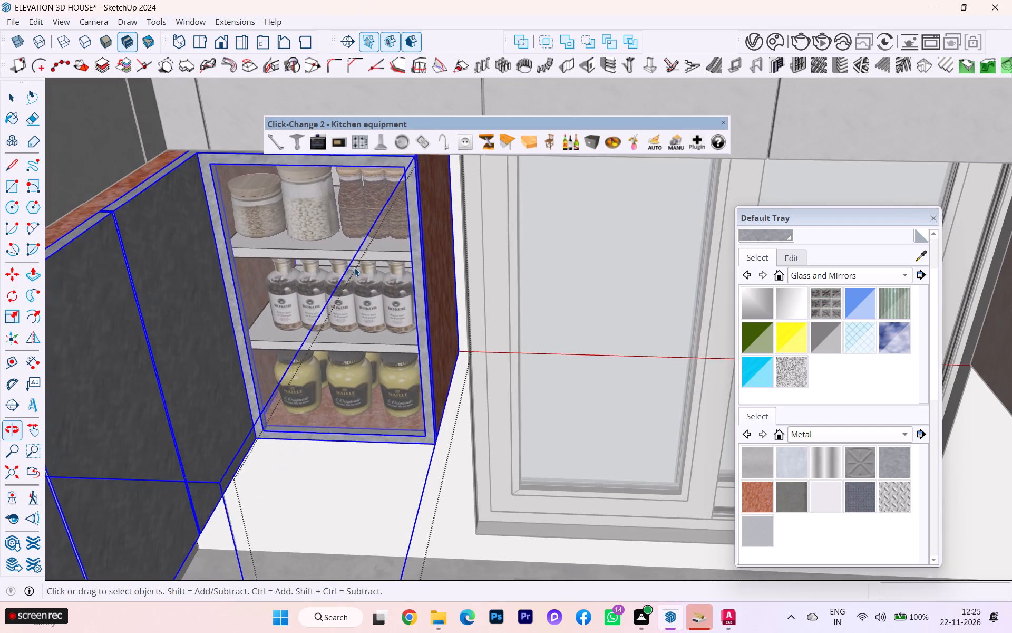
pyautogui.press('m')
pyautogui.scroll(1, 410, 376)
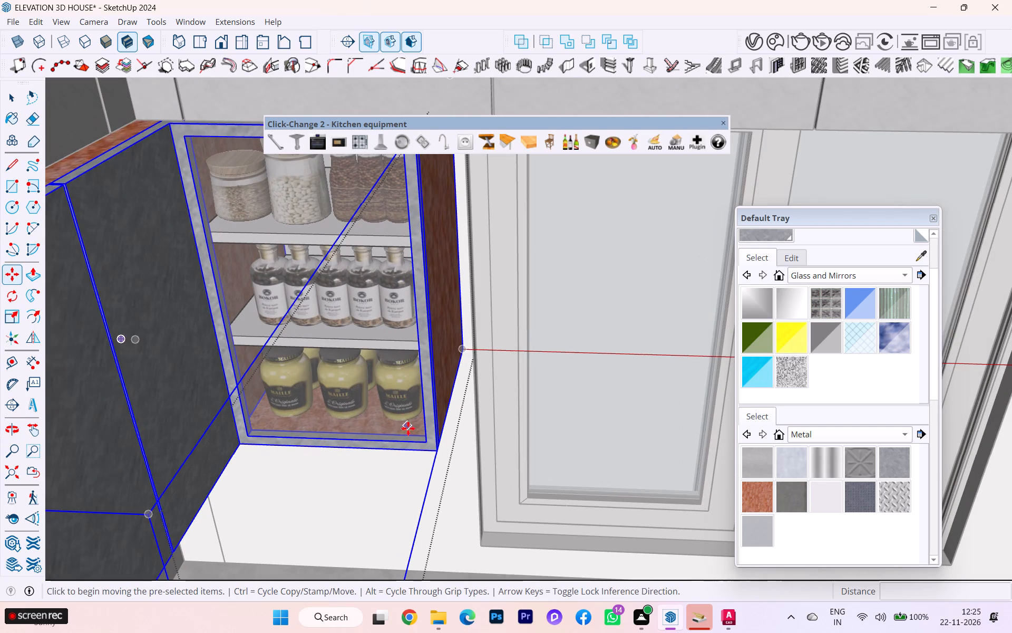
pyautogui.click(437, 451)
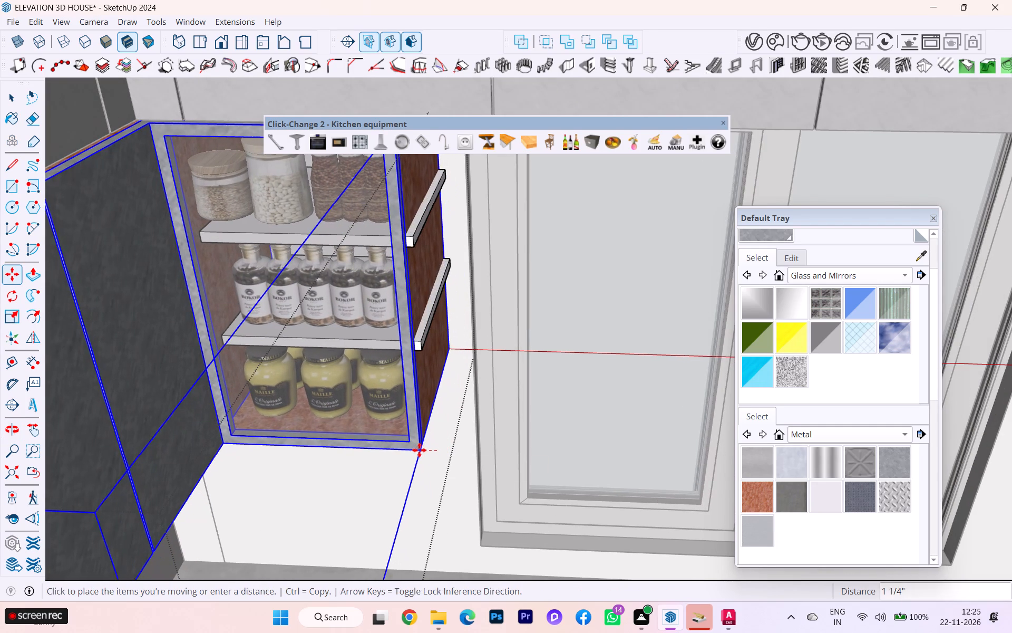
pyautogui.click(416, 450)
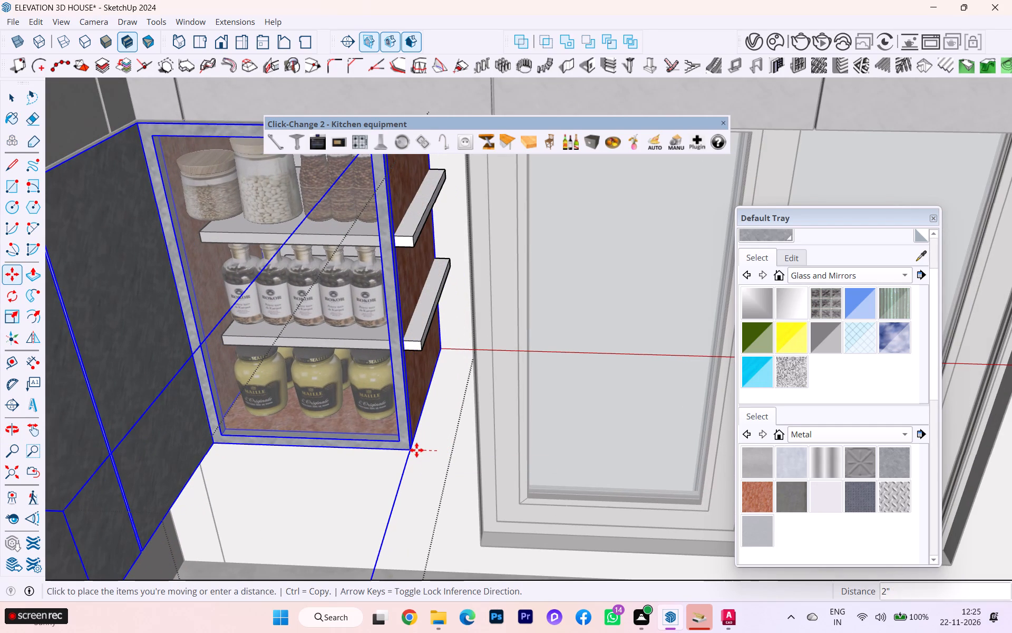
# Examine the moved carcass from several angles against its shelves and the neighbouring cabinets.
pyautogui.scroll(-2, 461, 419)
pyautogui.moveTo(468, 415); pyautogui.dragTo(581, 353, button='middle')
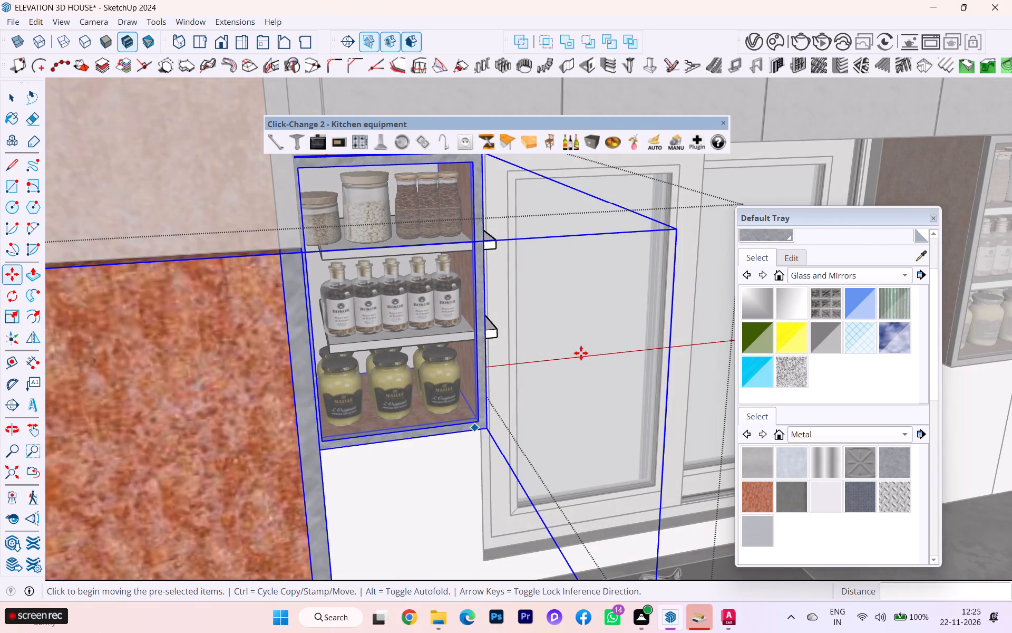
pyautogui.moveTo(491, 354); pyautogui.dragTo(378, 354, button='middle')
pyautogui.scroll(-3, 421, 328)
pyautogui.scroll(2, 172, 224)
pyautogui.scroll(-1, 171, 234)
pyautogui.scroll(5, 171, 234)
pyautogui.scroll(-1, 147, 275)
pyautogui.moveTo(148, 278); pyautogui.dragTo(406, 376, button='middle')
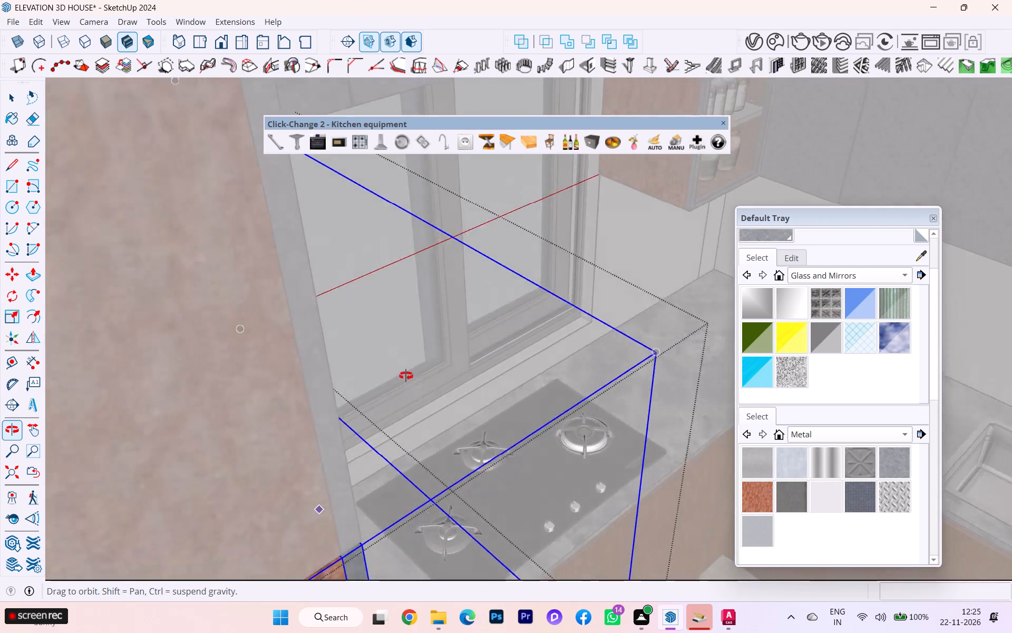
pyautogui.moveTo(406, 376); pyautogui.dragTo(191, 332, button='middle')
pyautogui.scroll(-2, 473, 312)
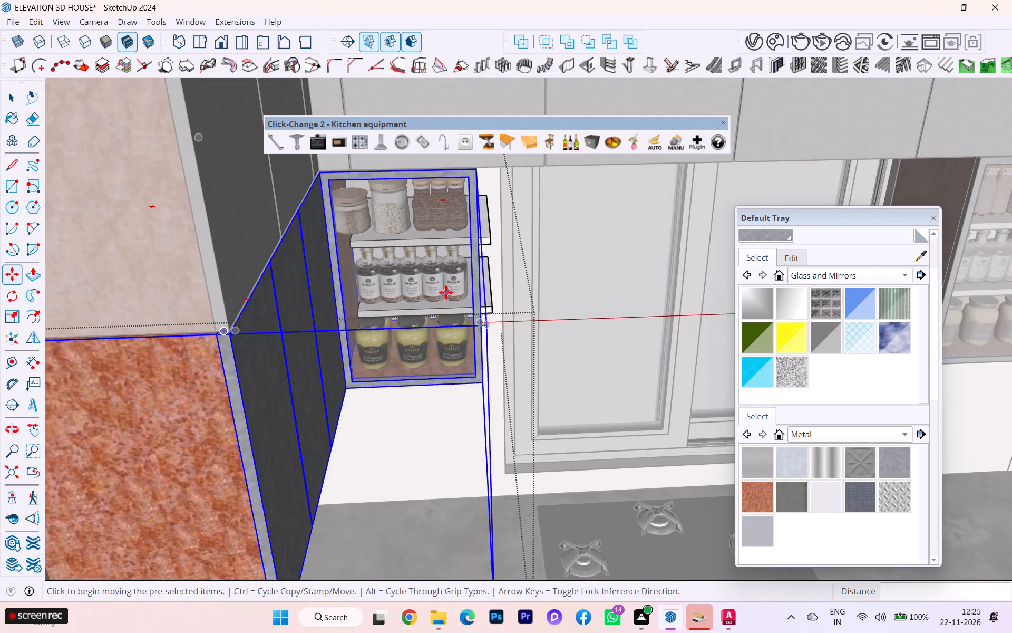
pyautogui.scroll(-1, 443, 289)
pyautogui.moveTo(441, 286); pyautogui.dragTo(416, 223, button='middle')
pyautogui.scroll(-2, 421, 304)
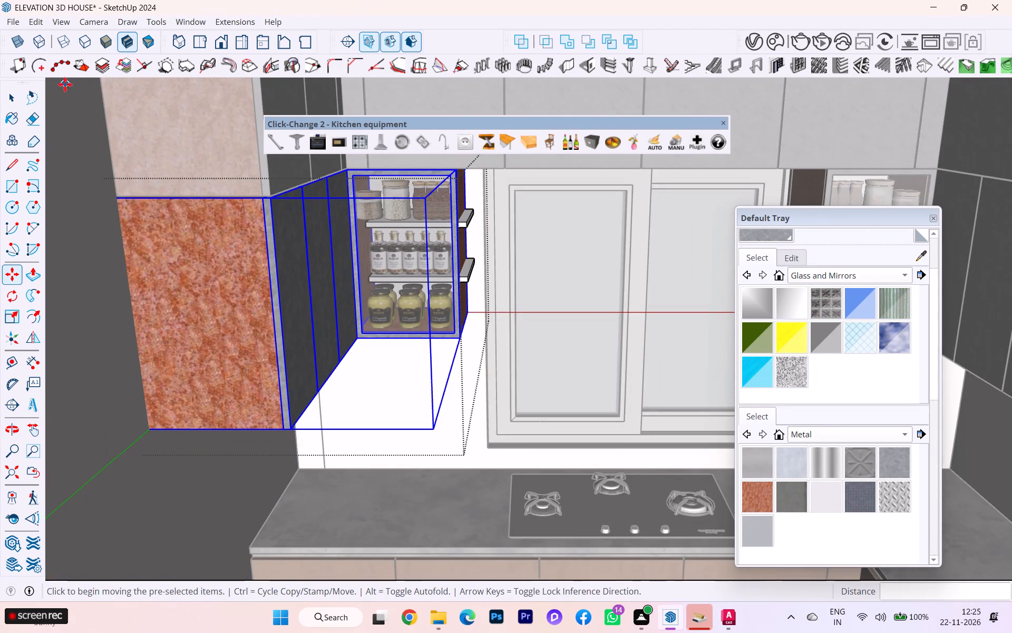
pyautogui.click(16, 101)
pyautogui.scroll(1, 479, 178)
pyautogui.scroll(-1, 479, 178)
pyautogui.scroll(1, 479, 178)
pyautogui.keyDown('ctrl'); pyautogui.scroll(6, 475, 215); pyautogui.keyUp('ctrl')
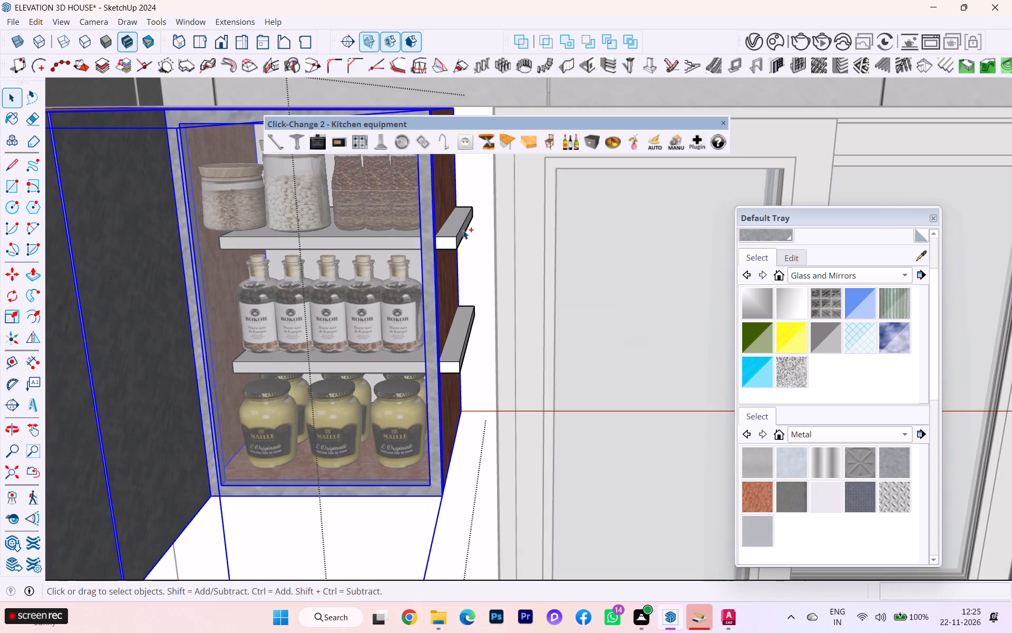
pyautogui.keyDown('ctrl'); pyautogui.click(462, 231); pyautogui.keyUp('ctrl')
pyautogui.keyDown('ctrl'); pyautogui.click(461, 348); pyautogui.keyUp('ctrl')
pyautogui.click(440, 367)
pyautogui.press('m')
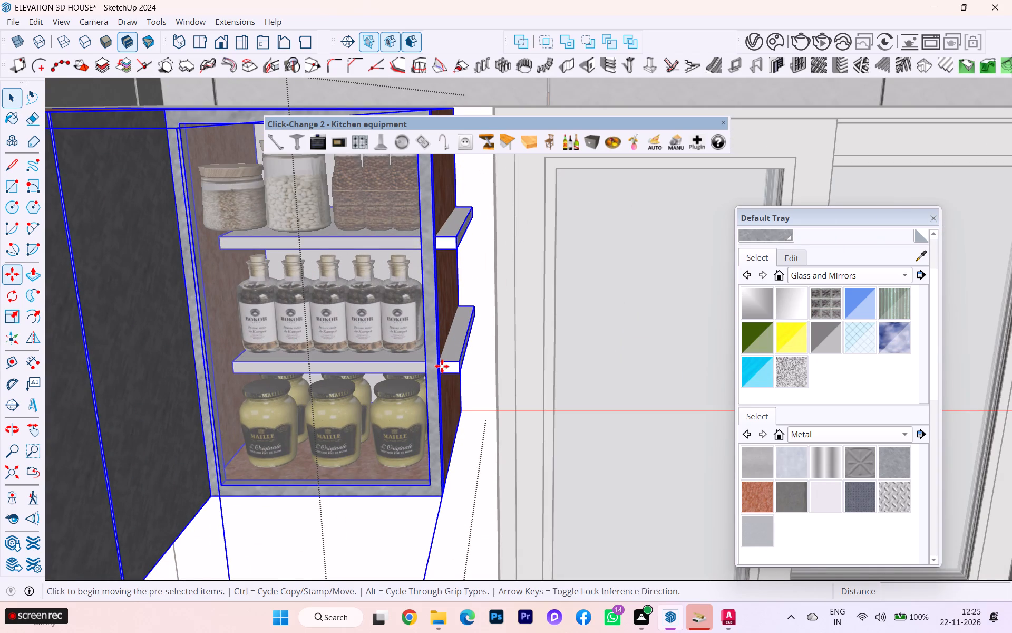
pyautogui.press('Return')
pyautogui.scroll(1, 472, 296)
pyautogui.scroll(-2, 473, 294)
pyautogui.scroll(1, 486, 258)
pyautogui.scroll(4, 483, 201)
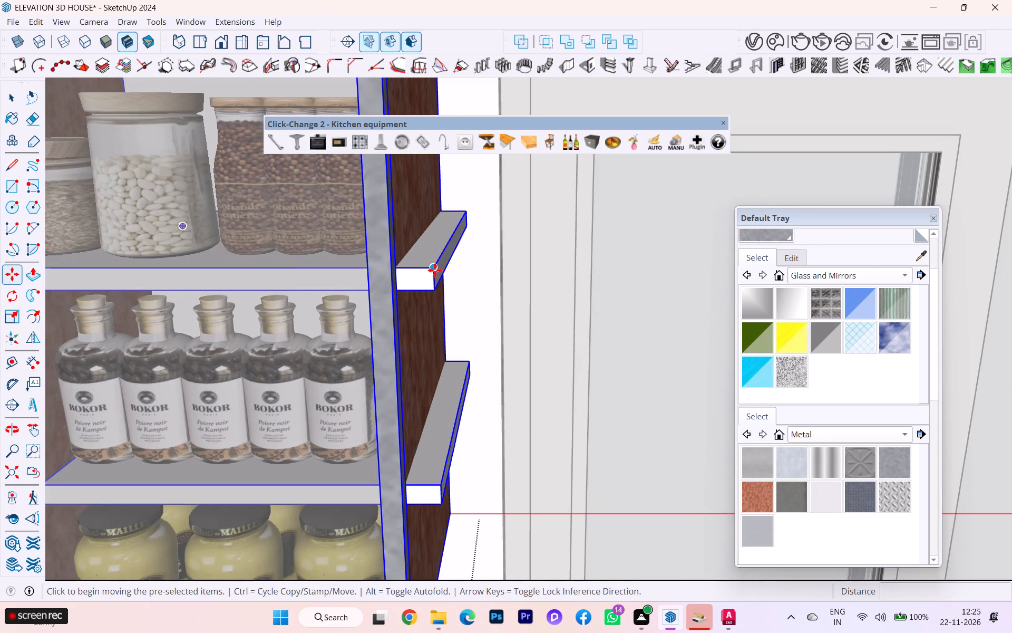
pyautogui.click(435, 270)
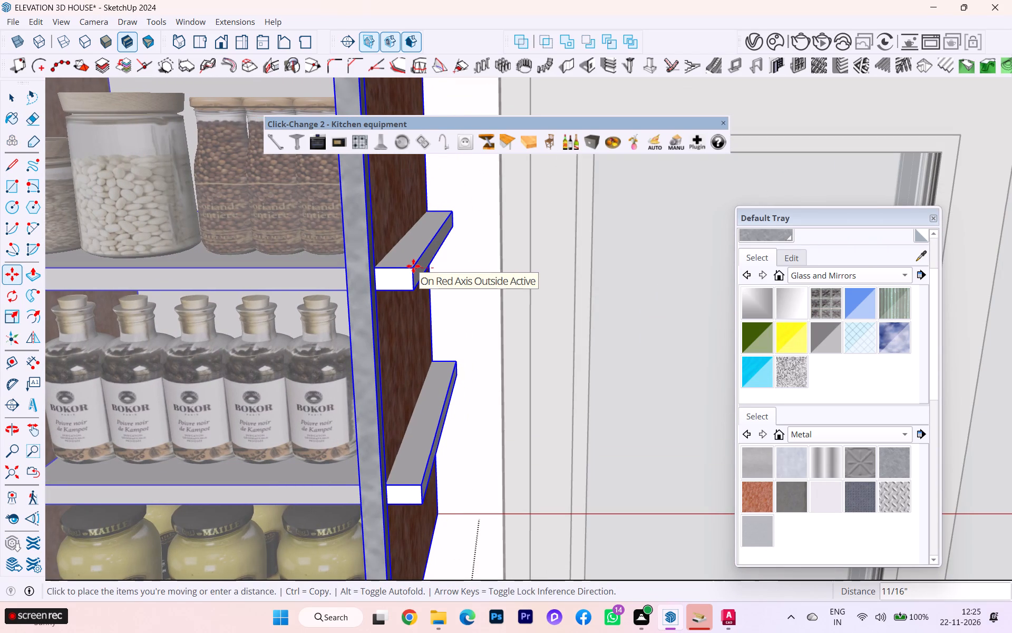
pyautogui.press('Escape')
# Reselect only the cabinet's two shelves and move them about 1 1/4" sideways, away from the window, to the carcass's side panel.
pyautogui.click(11, 95)
pyautogui.click(557, 262)
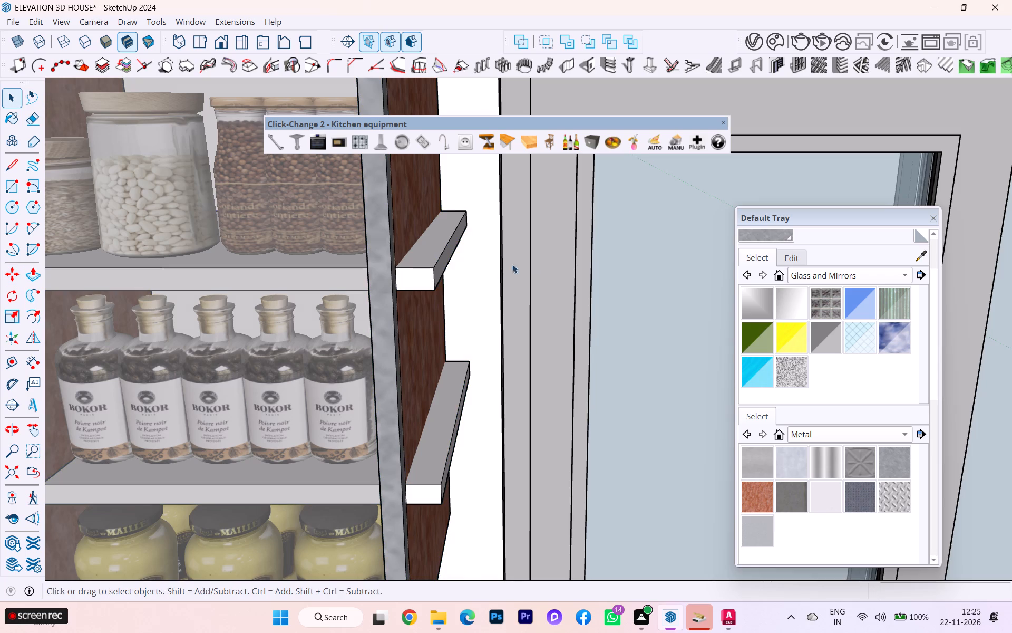
pyautogui.click(443, 261)
pyautogui.doubleClick(443, 261)
pyautogui.click(433, 262)
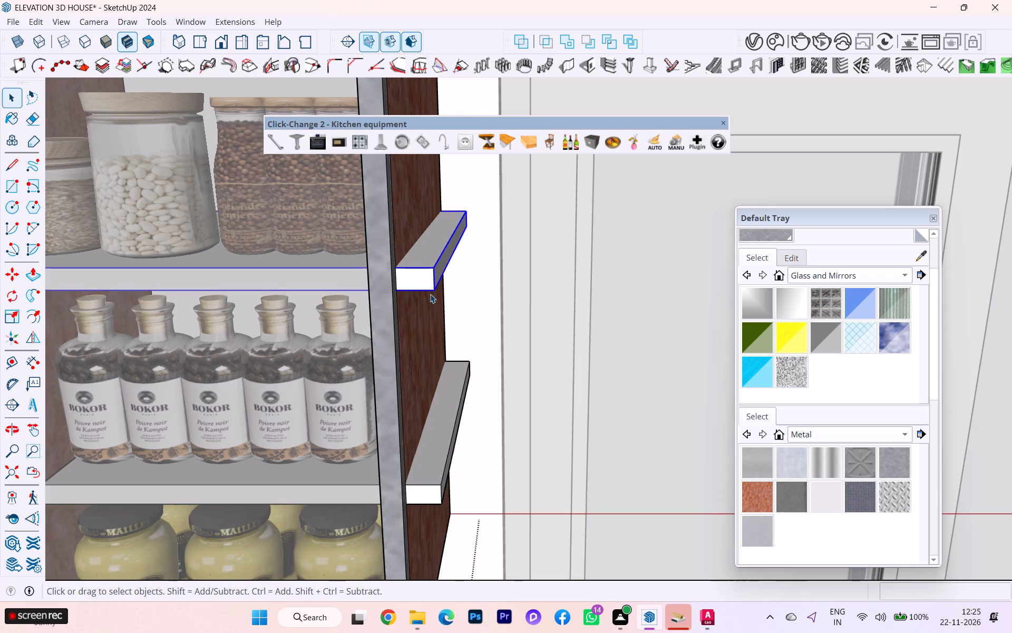
pyautogui.click(446, 462)
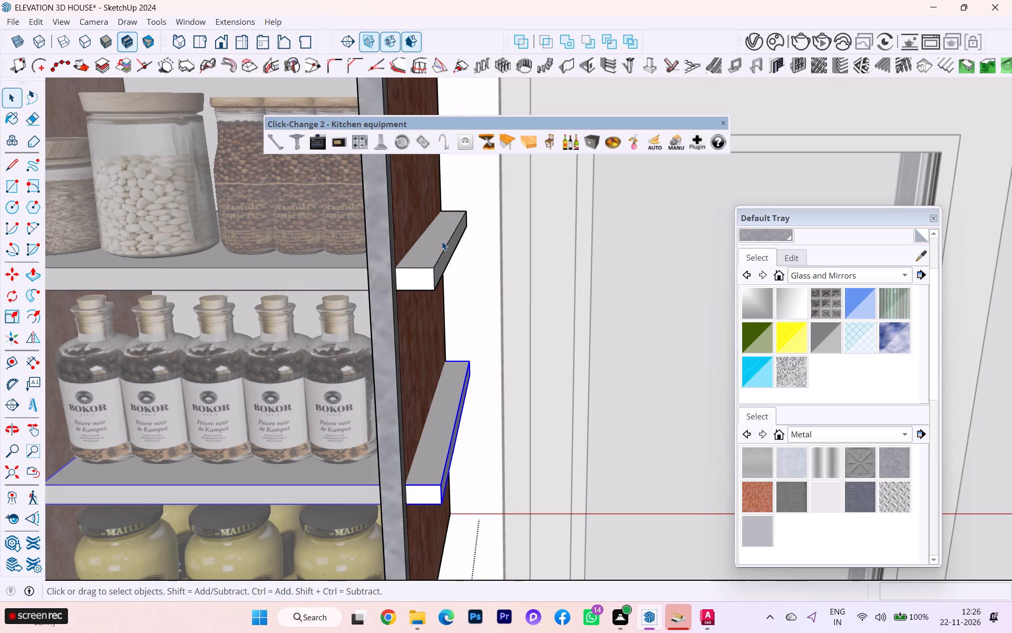
pyautogui.click(442, 241)
pyautogui.keyDown('ctrl'); pyautogui.click(447, 447); pyautogui.keyUp('ctrl')
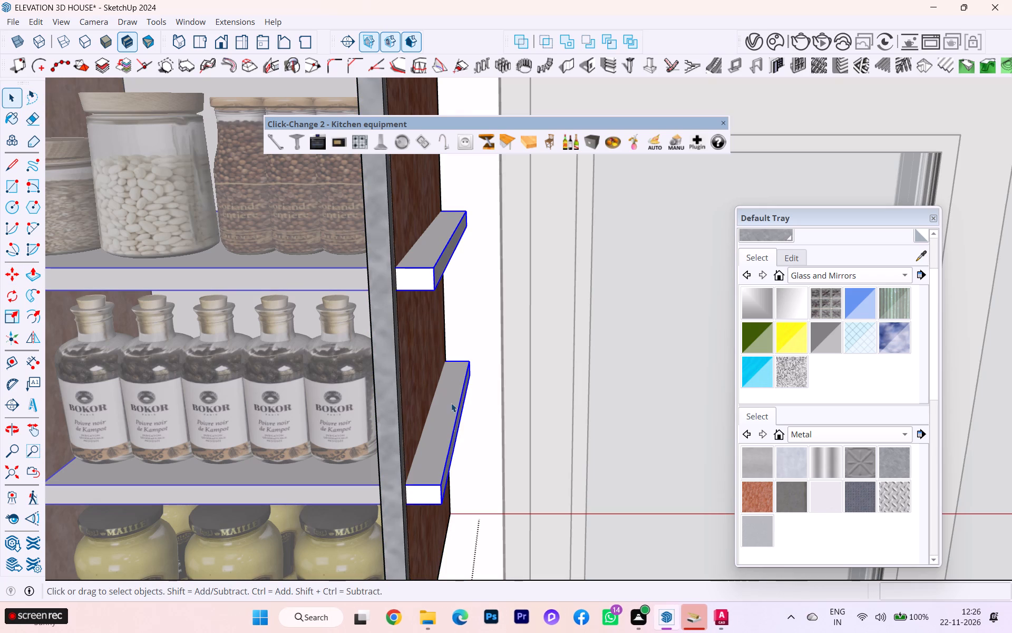
pyautogui.press('m')
pyautogui.press('Return')
pyautogui.scroll(2, 431, 268)
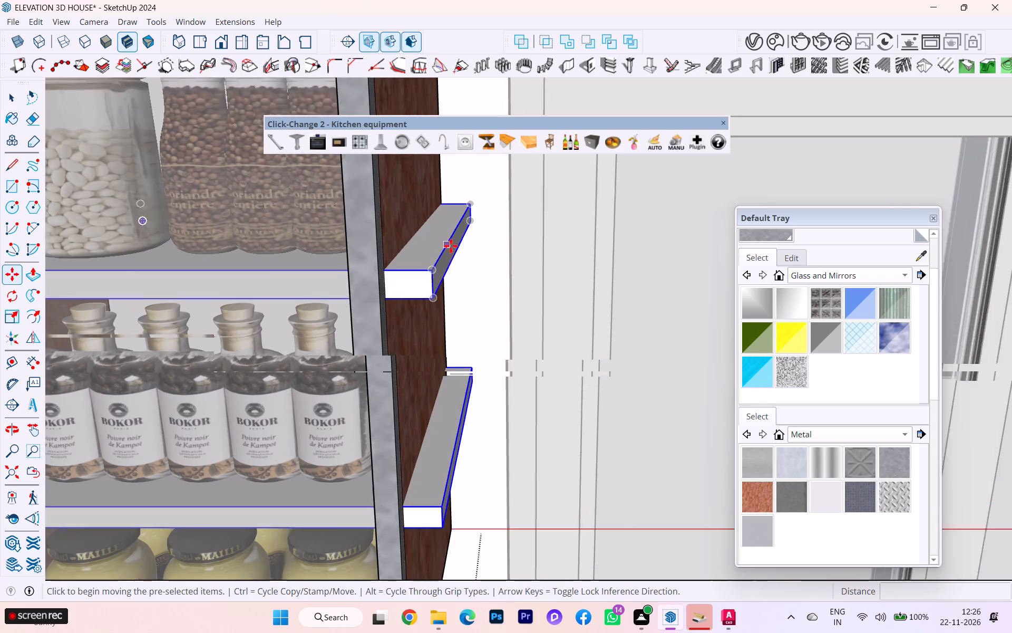
pyautogui.scroll(3, 451, 246)
pyautogui.click(433, 282)
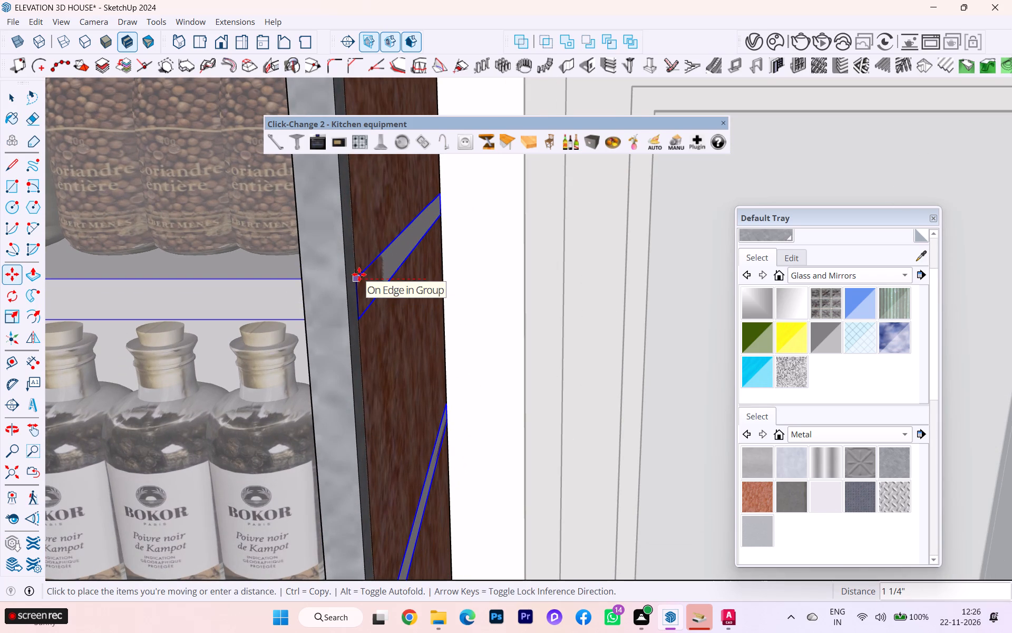
pyautogui.click(359, 274)
# Move the two shelves further along the red axis, away from the window, so their ends sit inside the carcass's side panel.
pyautogui.scroll(-6, 429, 258)
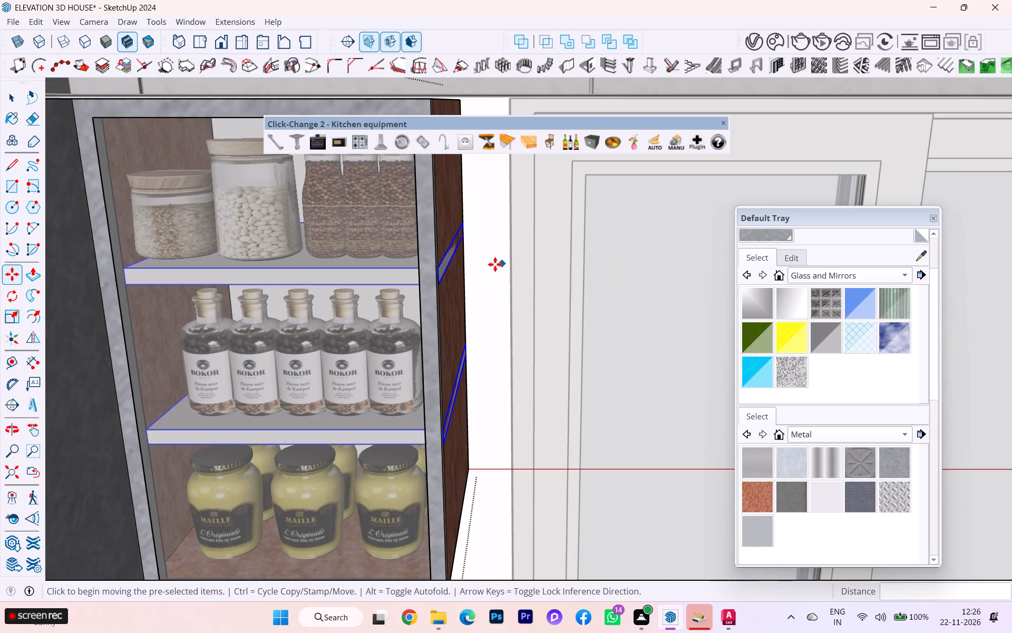
pyautogui.moveTo(495, 264); pyautogui.dragTo(526, 281, button='middle')
pyautogui.scroll(3, 483, 284)
pyautogui.moveTo(443, 285); pyautogui.dragTo(372, 292, button='middle')
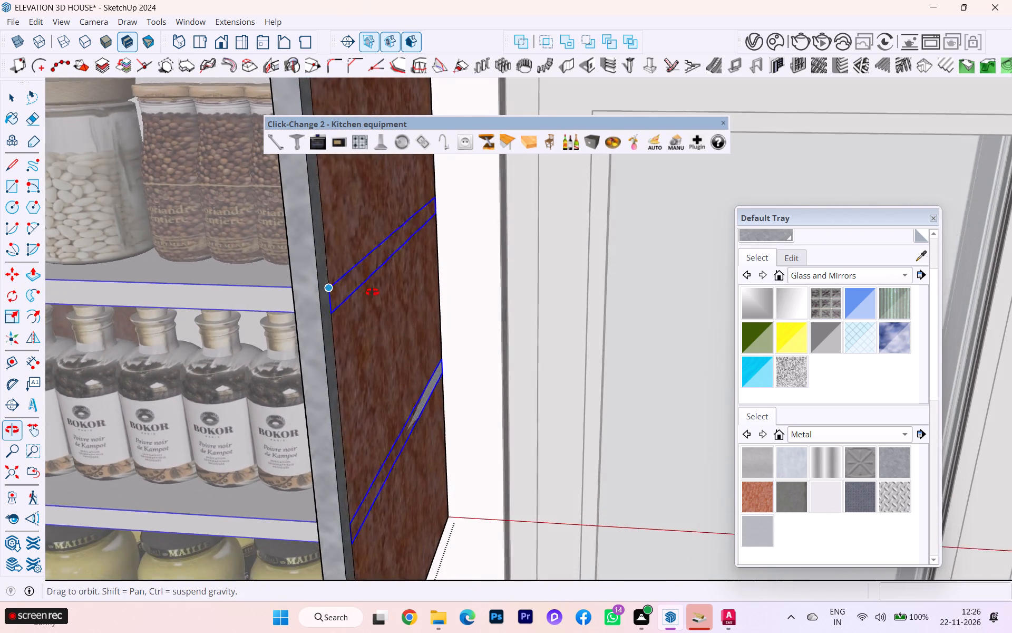
pyautogui.moveTo(372, 292); pyautogui.dragTo(370, 292, button='middle')
pyautogui.scroll(2, 369, 293)
pyautogui.scroll(-1, 368, 293)
pyautogui.scroll(1, 368, 293)
pyautogui.click(304, 291)
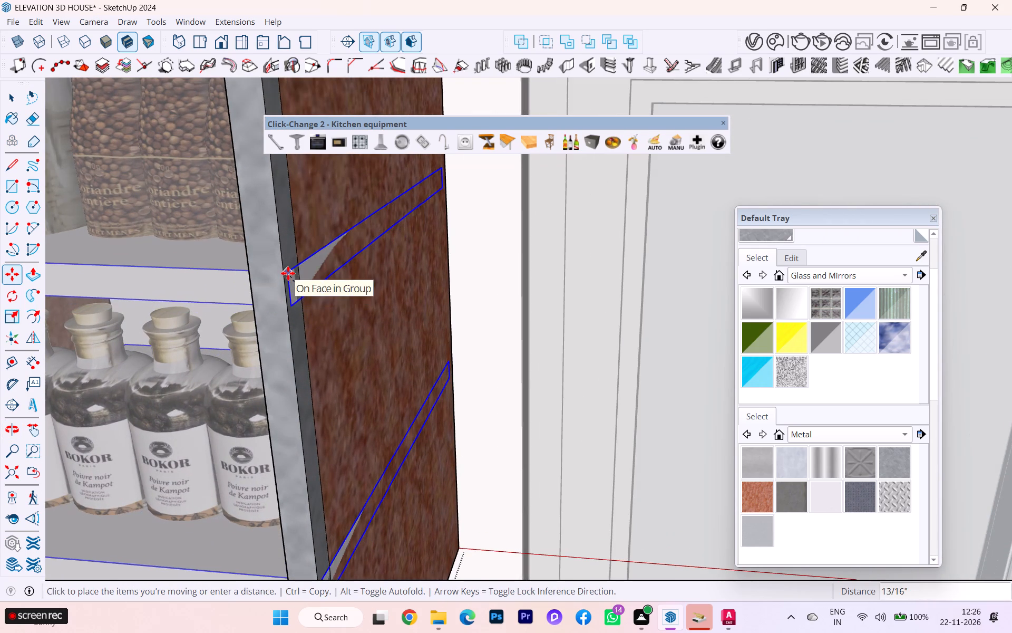
pyautogui.press('Right')
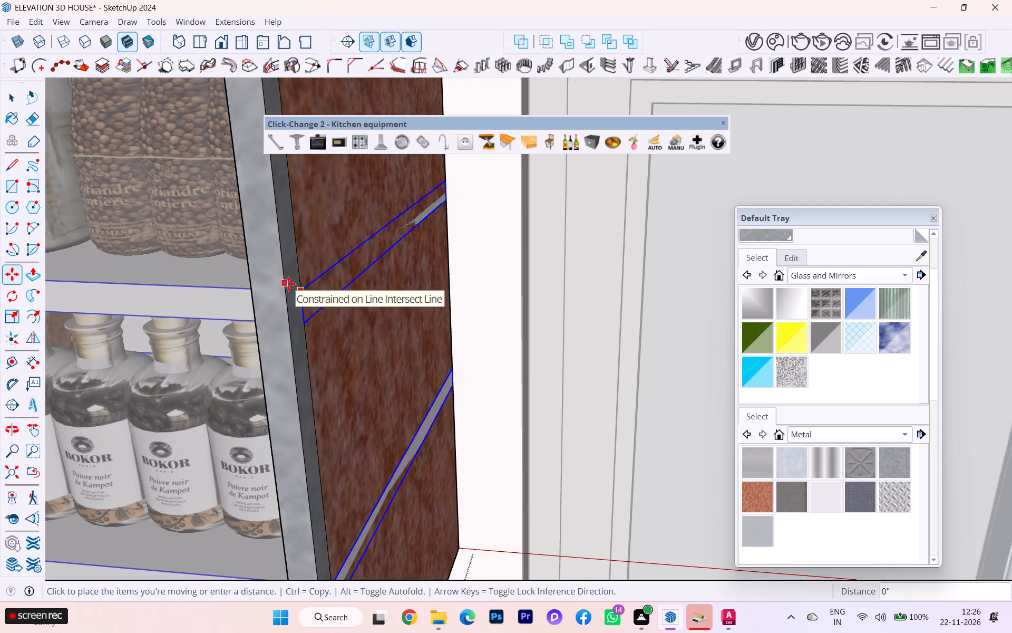
pyautogui.click(272, 279)
# Check the fit of the two shelves inside the carcass from the front and the side.
pyautogui.scroll(-1, 509, 279)
pyautogui.scroll(1, 510, 279)
pyautogui.scroll(-5, 512, 279)
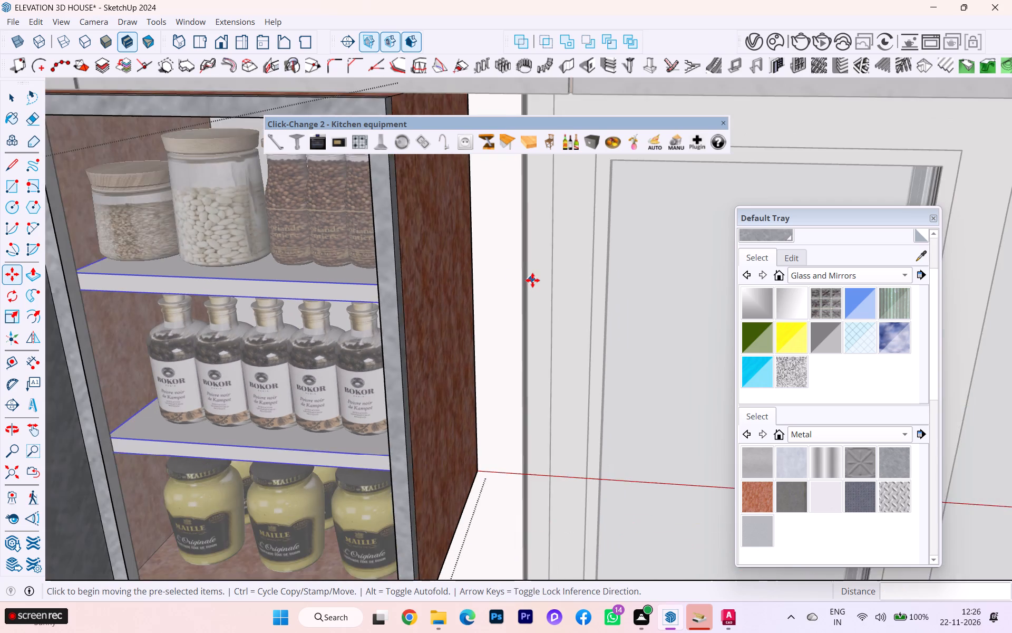
pyautogui.scroll(-1, 532, 279)
pyautogui.scroll(2, 532, 279)
pyautogui.scroll(-2, 532, 278)
pyautogui.moveTo(542, 272); pyautogui.dragTo(591, 270, button='middle')
pyautogui.scroll(-5, 590, 274)
pyautogui.scroll(3, 569, 268)
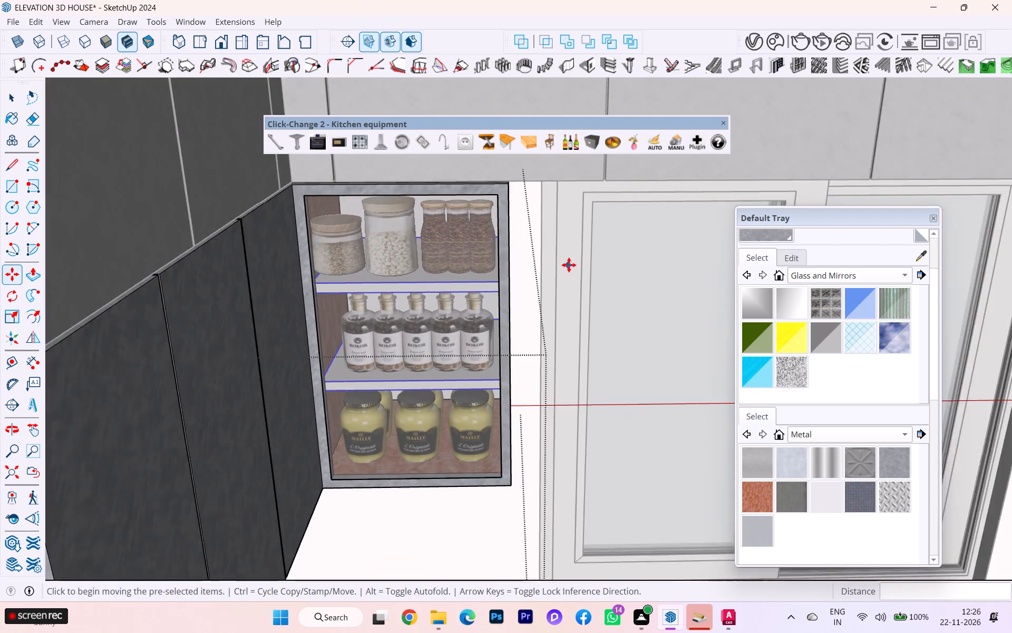
pyautogui.scroll(-2, 569, 263)
pyautogui.scroll(2, 569, 262)
pyautogui.scroll(-3, 569, 262)
pyautogui.scroll(1, 569, 262)
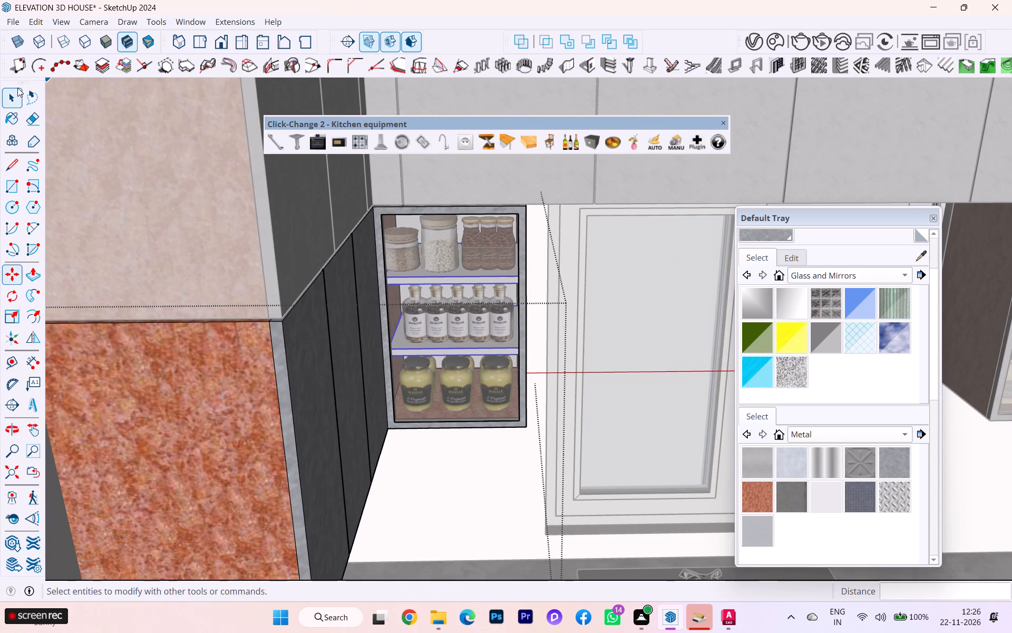
# Deselect the shelves and close the cabinet's groups to return to the full model.
pyautogui.click(17, 88)
pyautogui.click(508, 471)
pyautogui.scroll(-3, 504, 315)
pyautogui.scroll(2, 504, 315)
pyautogui.scroll(-2, 504, 315)
pyautogui.scroll(1, 504, 315)
pyautogui.scroll(-3, 504, 315)
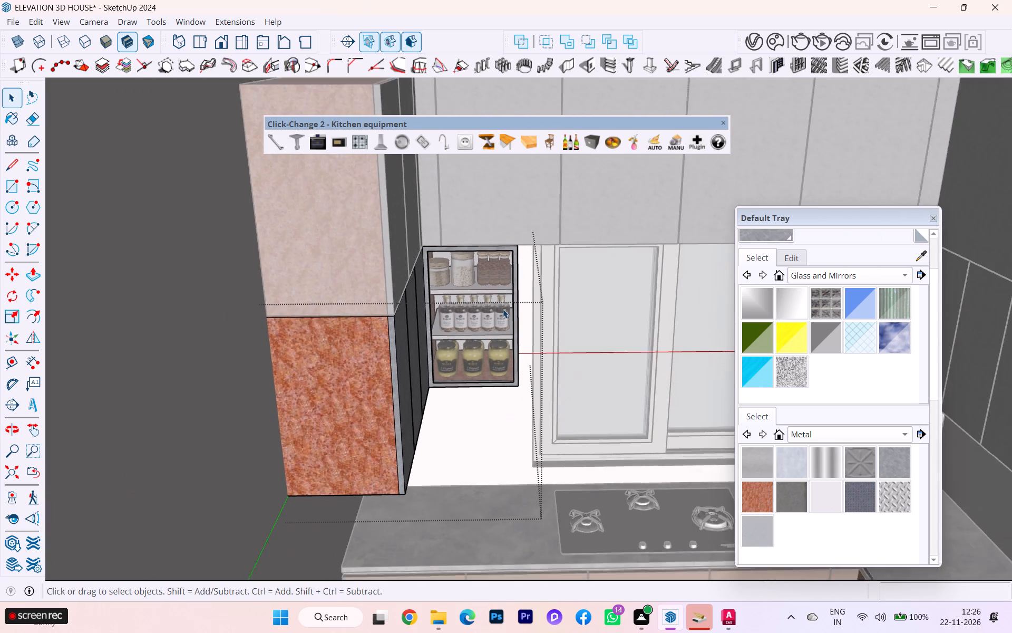
pyautogui.scroll(-1, 503, 309)
pyautogui.scroll(3, 503, 309)
pyautogui.scroll(-4, 503, 309)
pyautogui.click(510, 454)
pyautogui.scroll(-5, 526, 412)
pyautogui.scroll(2, 526, 412)
pyautogui.scroll(-2, 526, 412)
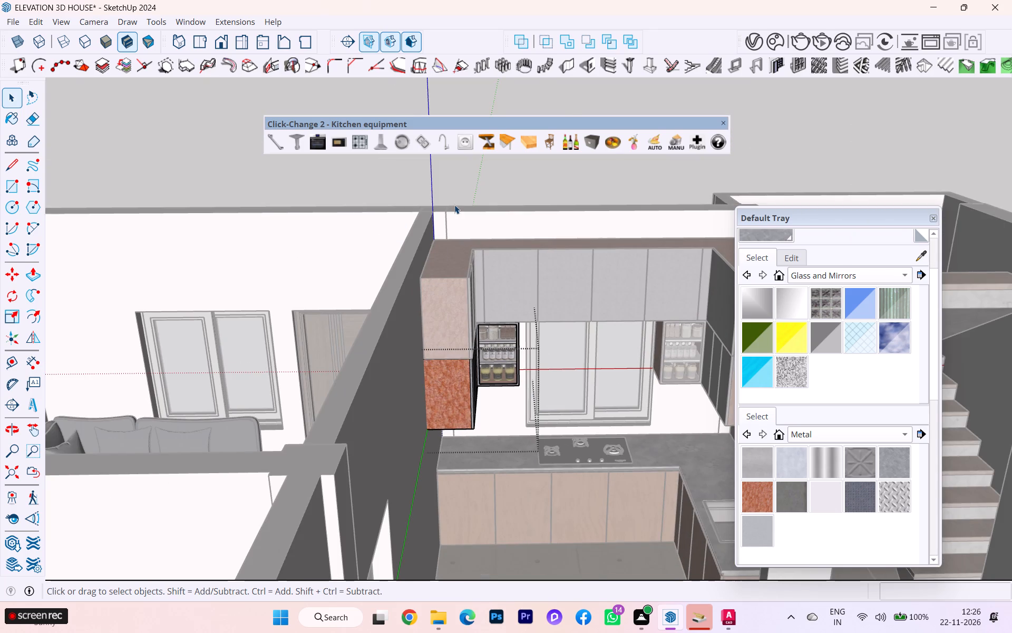
pyautogui.click(454, 205)
pyautogui.click(458, 202)
# Examine how the small cabinet meets the upper cabinets and the adjoining side cabinets in the kitchen corner.
pyautogui.scroll(4, 491, 184)
pyautogui.moveTo(624, 231); pyautogui.dragTo(592, 224, button='middle')
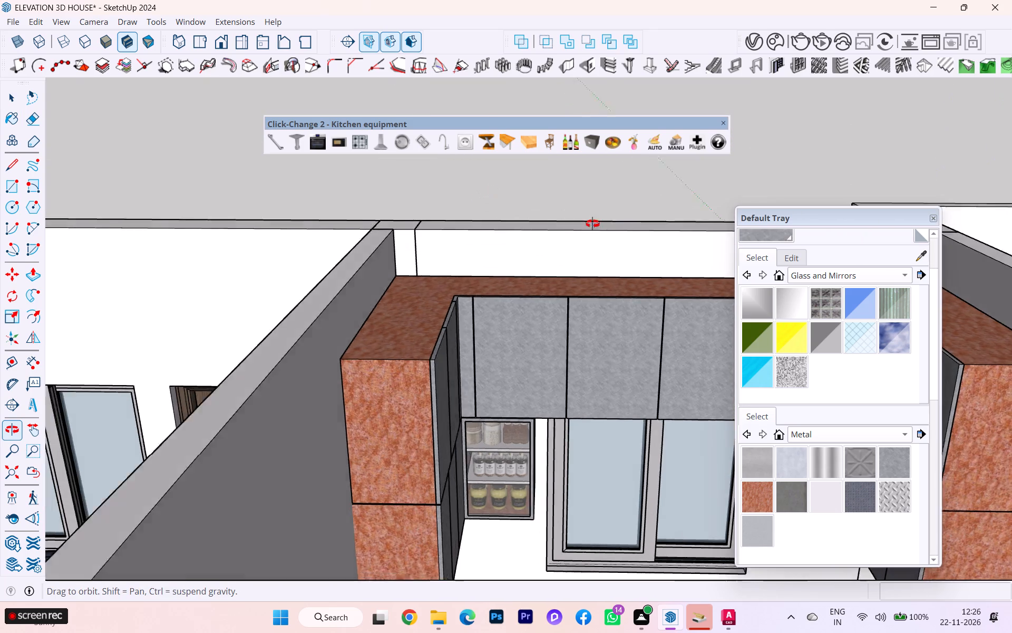
pyautogui.moveTo(592, 224); pyautogui.dragTo(429, 189, button='middle')
pyautogui.scroll(4, 395, 396)
pyautogui.scroll(-1, 382, 439)
pyautogui.scroll(3, 382, 439)
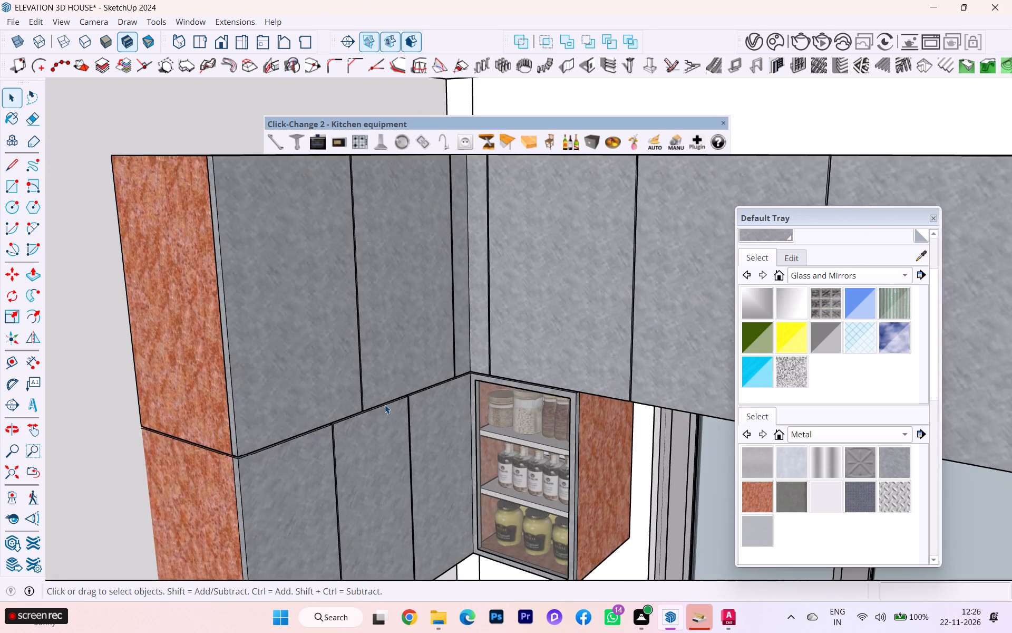
pyautogui.scroll(4, 385, 405)
pyautogui.scroll(-2, 382, 386)
pyautogui.moveTo(381, 385); pyautogui.dragTo(308, 402, button='middle')
pyautogui.scroll(-3, 449, 303)
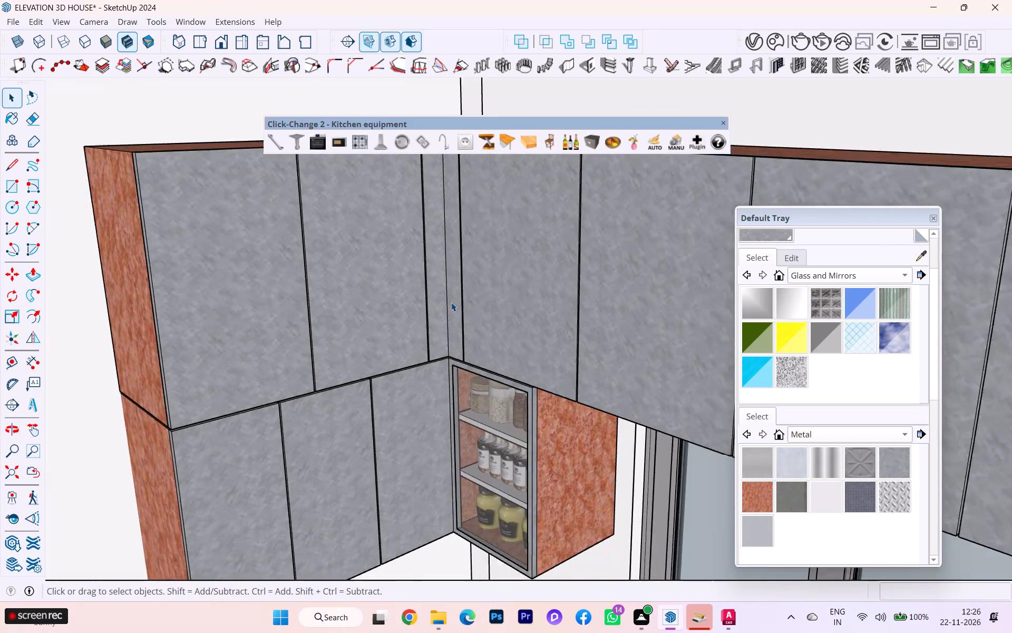
pyautogui.scroll(-10, 434, 282)
pyautogui.scroll(1, 434, 282)
pyautogui.scroll(-1, 399, 285)
pyautogui.moveTo(406, 294); pyautogui.dragTo(670, 322, button='middle')
pyautogui.scroll(-4, 761, 310)
# View the whole model and look over the house and its rooms from above and around the outside.
pyautogui.click(13, 476)
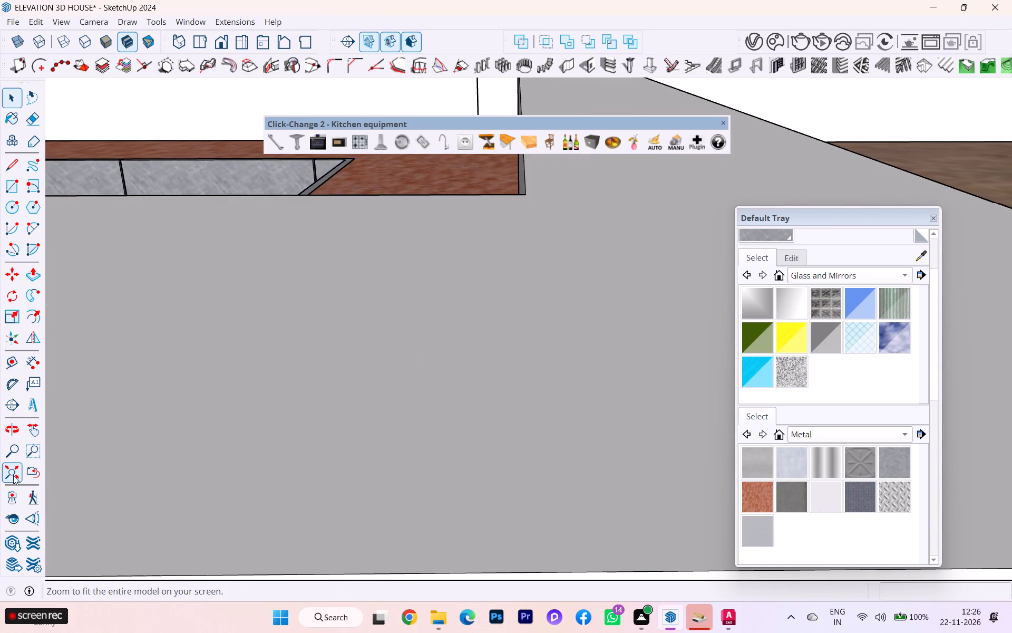
pyautogui.scroll(-2, 180, 339)
pyautogui.scroll(4, 313, 279)
pyautogui.scroll(-5, 176, 257)
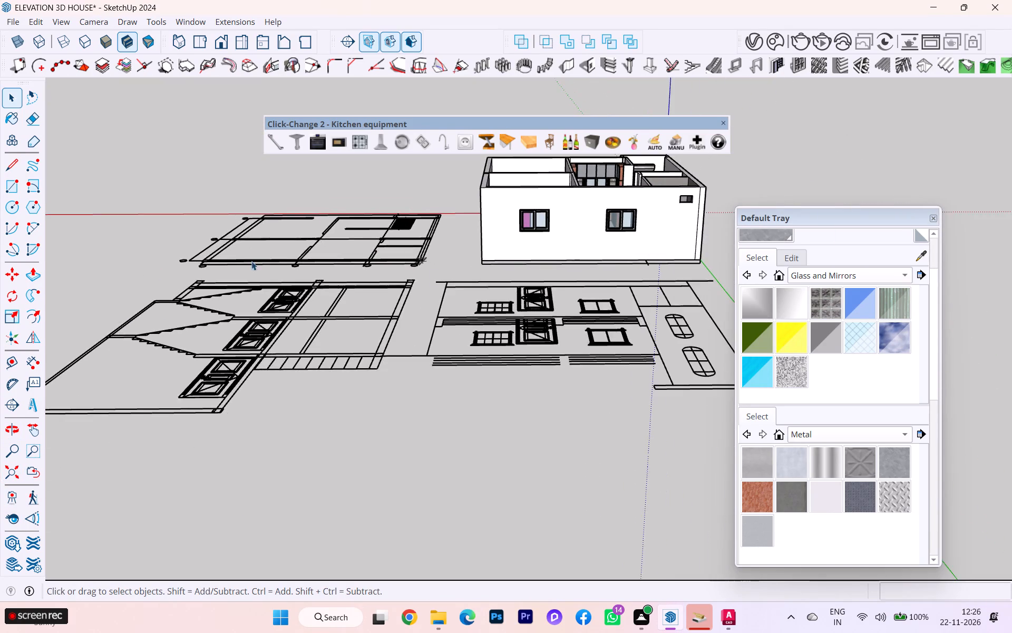
pyautogui.scroll(3, 524, 263)
pyautogui.scroll(6, 574, 242)
pyautogui.scroll(-1, 574, 241)
pyautogui.scroll(1, 574, 240)
pyautogui.scroll(-2, 544, 245)
pyautogui.moveTo(527, 248); pyautogui.dragTo(449, 366, button='middle')
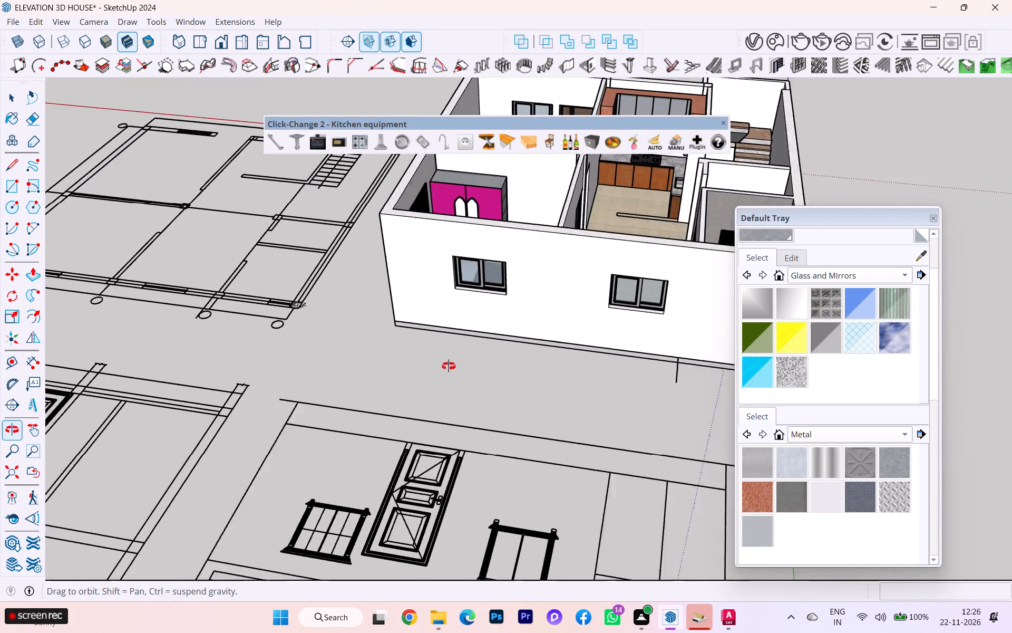
pyautogui.moveTo(449, 366); pyautogui.dragTo(382, 359, button='middle')
pyautogui.scroll(-2, 365, 299)
pyautogui.moveTo(619, 328); pyautogui.dragTo(445, 333, button='middle')
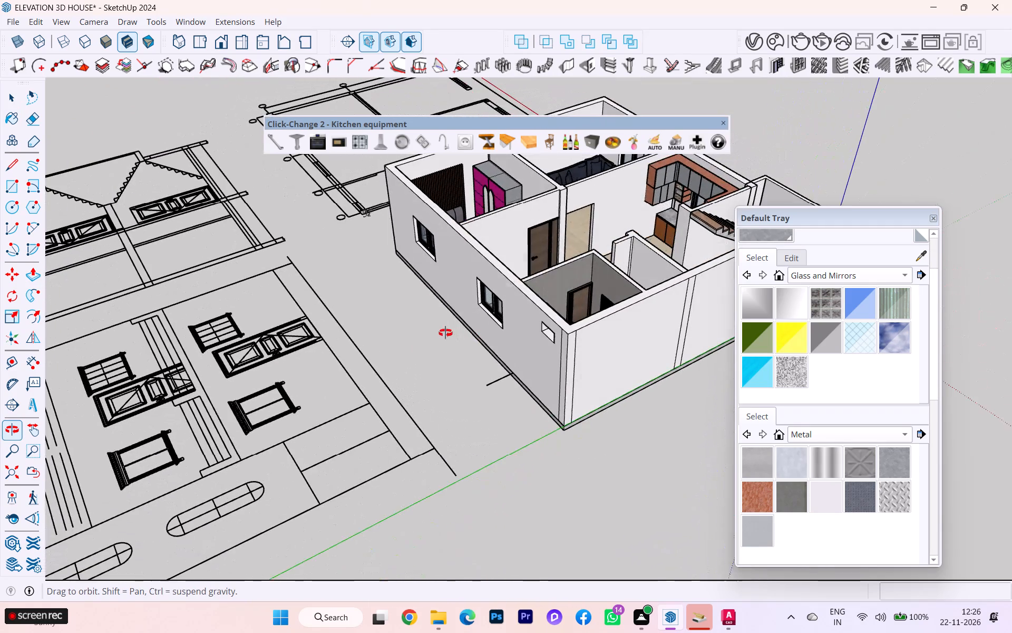
# Open the house wall group and delete the stray vertical line beside the bathroom corner on the long blank outer wall.
pyautogui.moveTo(445, 333); pyautogui.dragTo(444, 333, button='middle')
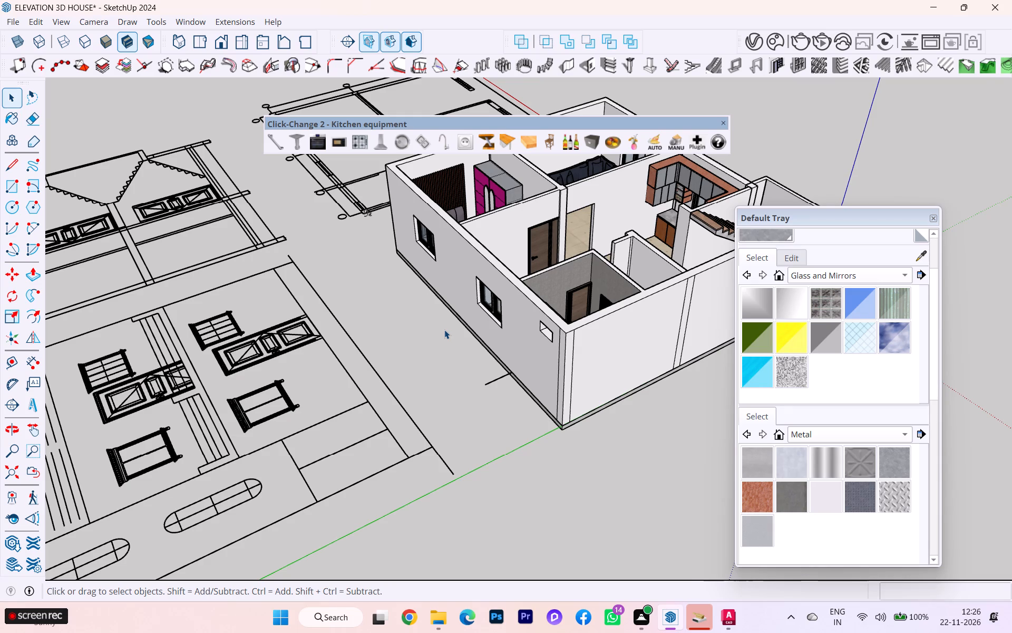
pyautogui.scroll(2, 760, 405)
pyautogui.scroll(2, 642, 345)
pyautogui.scroll(-1, 619, 339)
pyautogui.scroll(1, 606, 331)
pyautogui.scroll(-4, 565, 322)
pyautogui.moveTo(575, 327); pyautogui.dragTo(573, 327, button='middle')
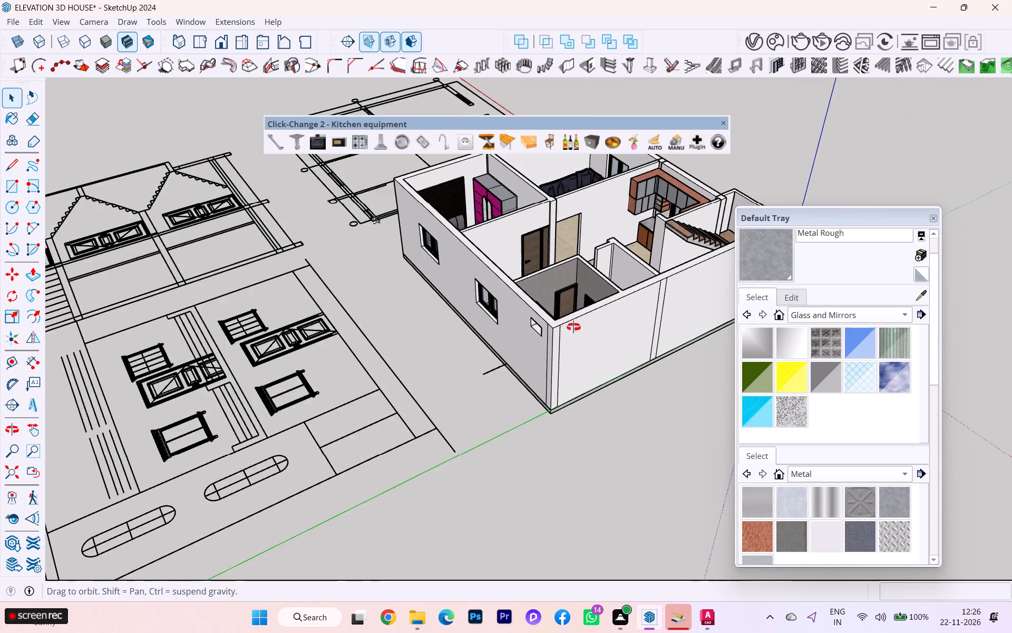
pyautogui.moveTo(573, 327); pyautogui.dragTo(502, 299, button='middle')
pyautogui.scroll(10, 502, 300)
pyautogui.scroll(-2, 544, 310)
pyautogui.scroll(3, 544, 310)
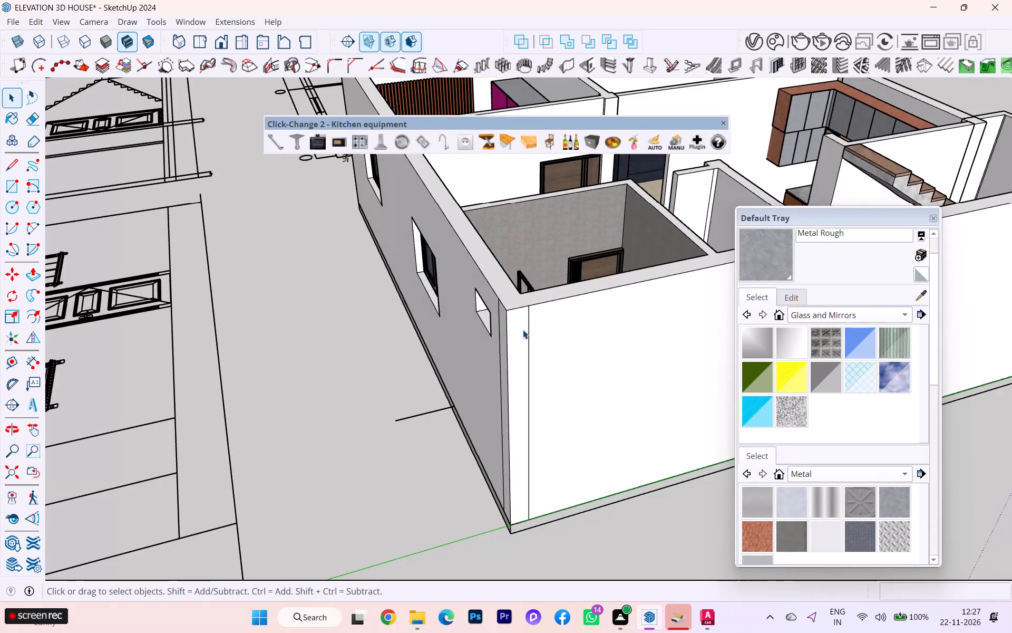
pyautogui.click(523, 330)
pyautogui.scroll(8, 524, 319)
pyautogui.scroll(-1, 521, 306)
pyautogui.scroll(2, 521, 306)
pyautogui.scroll(-2, 522, 303)
pyautogui.scroll(6, 522, 302)
pyautogui.scroll(-1, 577, 272)
pyautogui.scroll(6, 578, 272)
pyautogui.scroll(4, 532, 264)
pyautogui.scroll(-1, 520, 280)
pyautogui.scroll(1, 518, 282)
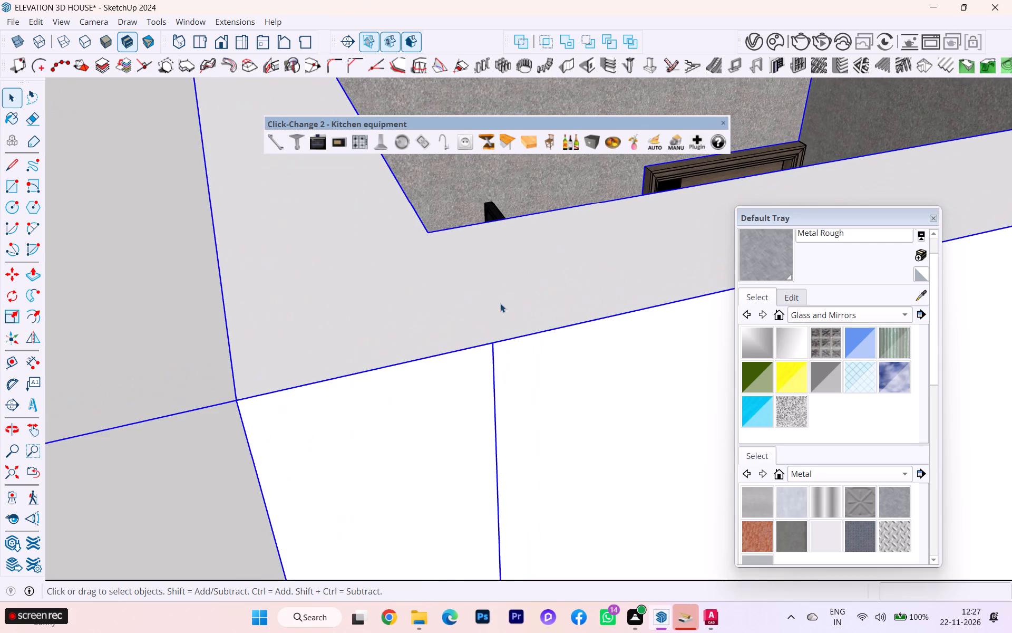
pyautogui.scroll(4, 459, 353)
pyautogui.doubleClick(510, 343)
pyautogui.click(506, 347)
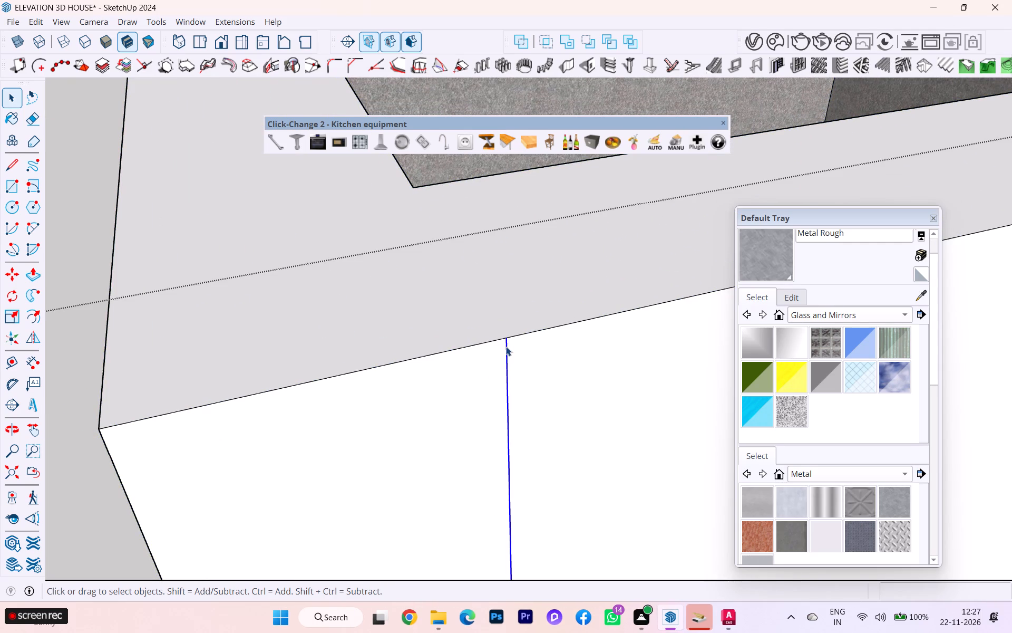
pyautogui.scroll(1, 506, 347)
pyautogui.scroll(-1, 506, 347)
pyautogui.scroll(5, 506, 347)
pyautogui.press('Delete')
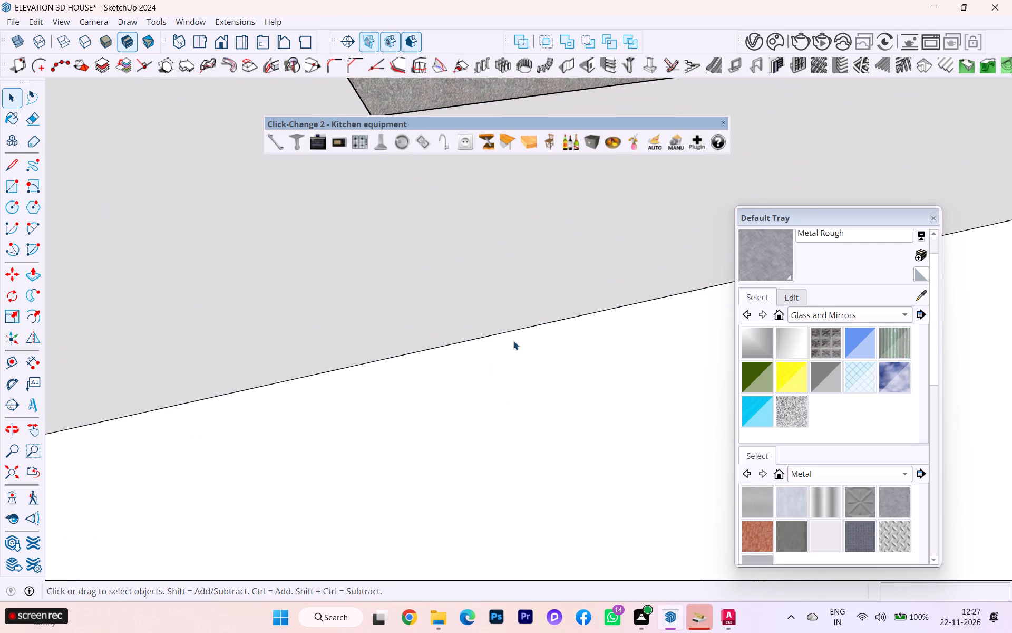
# Delete the stray vertical line beside the same corner on the adjoining outer wall.
pyautogui.scroll(-7, 582, 358)
pyautogui.scroll(1, 582, 358)
pyautogui.scroll(-2, 582, 358)
pyautogui.scroll(1, 582, 358)
pyautogui.scroll(-2, 593, 340)
pyautogui.scroll(2, 593, 340)
pyautogui.scroll(-2, 593, 340)
pyautogui.moveTo(593, 340); pyautogui.dragTo(763, 329, button='middle')
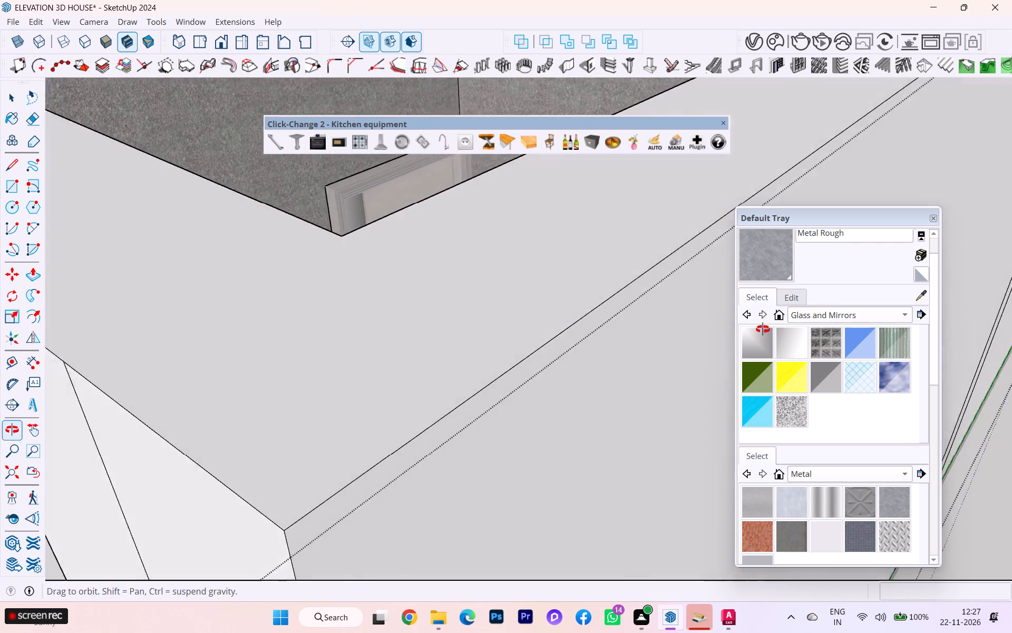
pyautogui.moveTo(763, 329); pyautogui.dragTo(784, 312, button='middle')
pyautogui.scroll(-4, 368, 339)
pyautogui.scroll(5, 116, 375)
pyautogui.scroll(-4, 116, 375)
pyautogui.scroll(5, 116, 375)
pyautogui.scroll(-1, 194, 377)
pyautogui.scroll(4, 190, 378)
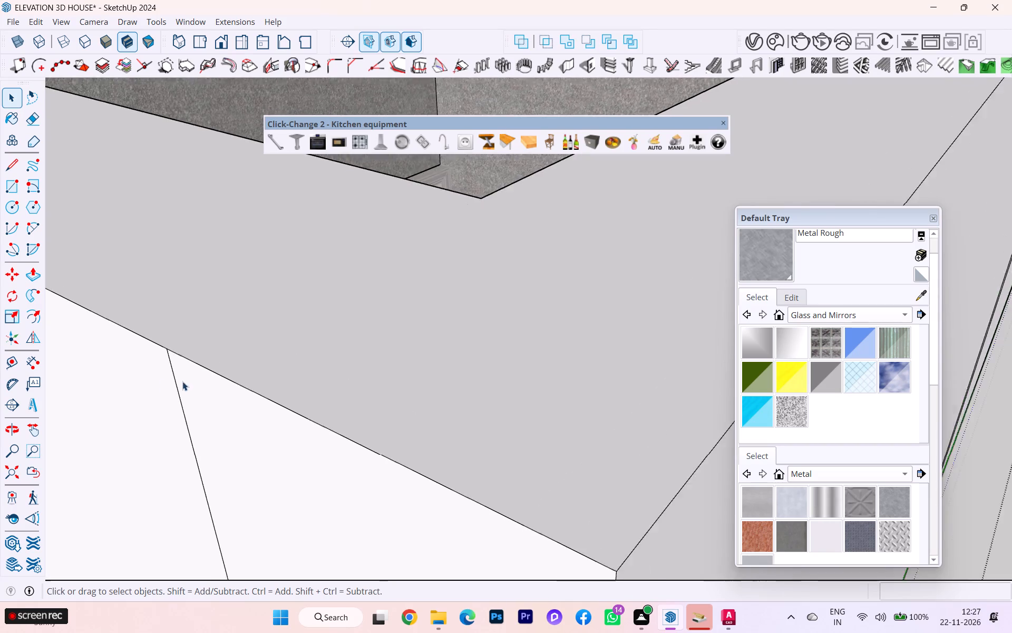
pyautogui.scroll(3, 182, 381)
pyautogui.click(171, 372)
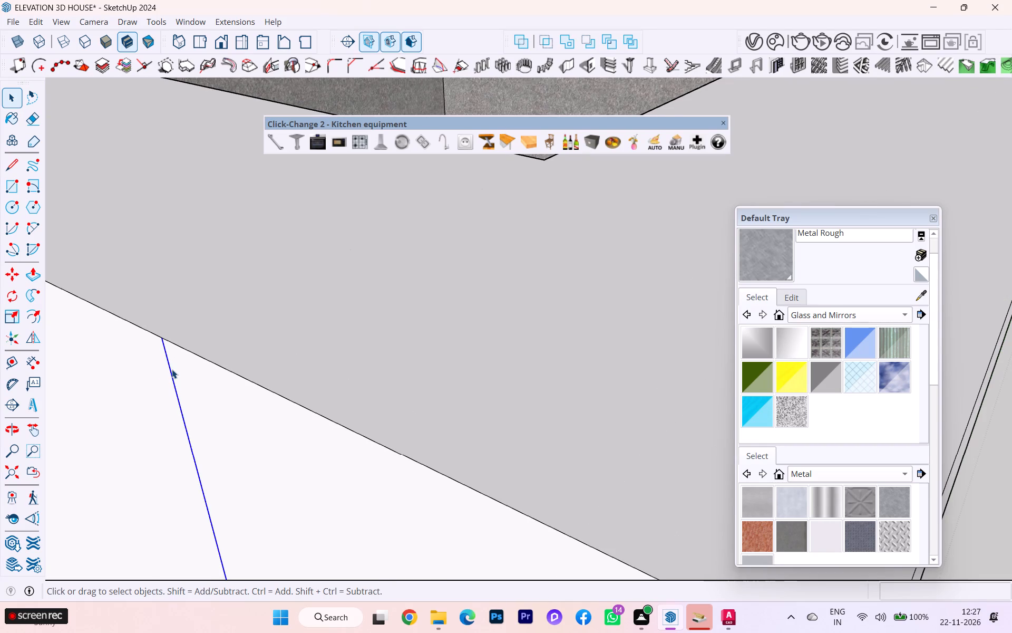
pyautogui.press('Delete')
# Delete the two vertical lines partway along the long blank outer wall, and close the wall group.
pyautogui.scroll(-6, 188, 329)
pyautogui.scroll(1, 189, 327)
pyautogui.scroll(-4, 189, 327)
pyautogui.scroll(3, 296, 318)
pyautogui.scroll(-4, 297, 321)
pyautogui.scroll(1, 308, 337)
pyautogui.scroll(-1, 320, 344)
pyautogui.scroll(-5, 468, 303)
pyautogui.scroll(1, 464, 303)
pyautogui.scroll(-2, 463, 303)
pyautogui.scroll(-7, 687, 316)
pyautogui.moveTo(706, 317); pyautogui.dragTo(323, 224, button='middle')
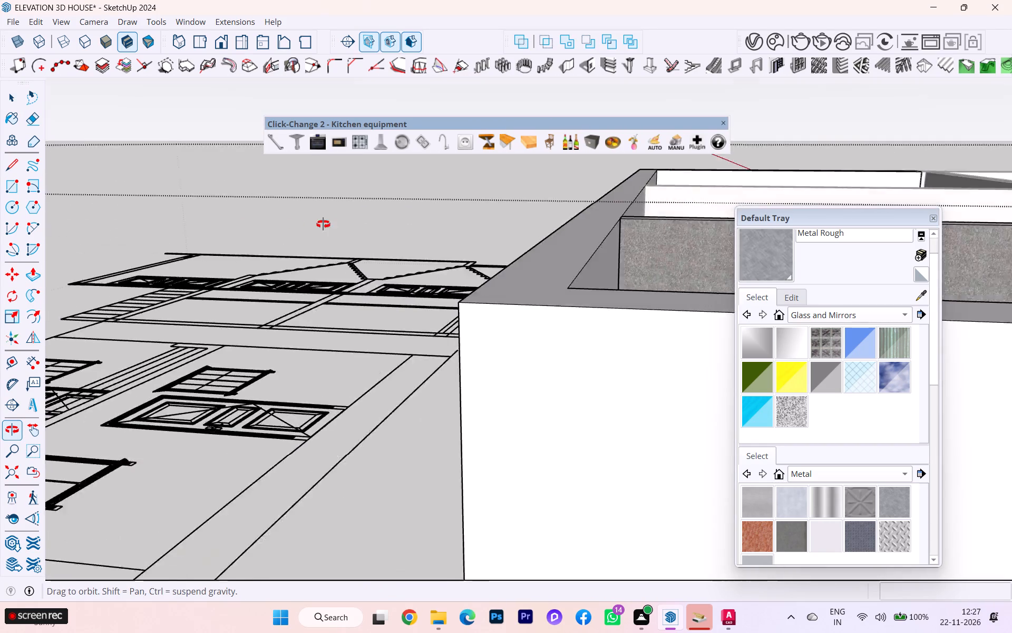
pyautogui.moveTo(323, 224); pyautogui.dragTo(295, 225, button='middle')
pyautogui.scroll(-3, 303, 218)
pyautogui.scroll(1, 314, 224)
pyautogui.scroll(-5, 315, 225)
pyautogui.scroll(3, 308, 227)
pyautogui.scroll(-9, 308, 227)
pyautogui.scroll(4, 372, 234)
pyautogui.scroll(-3, 385, 231)
pyautogui.scroll(6, 387, 229)
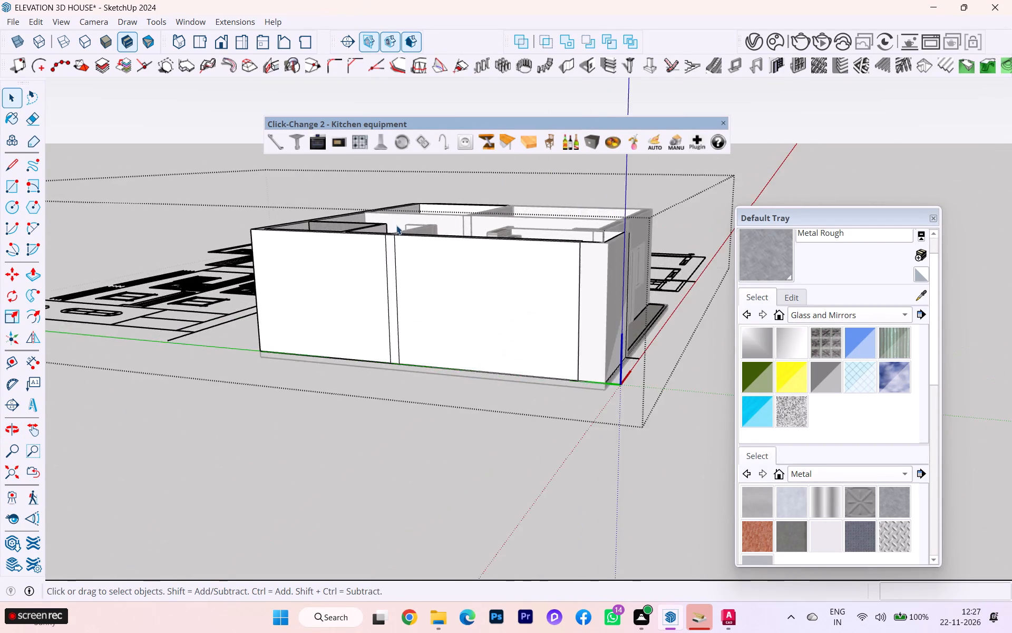
pyautogui.scroll(2, 396, 225)
pyautogui.scroll(-2, 396, 225)
pyautogui.scroll(4, 396, 225)
pyautogui.scroll(-4, 379, 226)
pyautogui.scroll(1, 379, 227)
pyautogui.scroll(-3, 379, 228)
pyautogui.moveTo(377, 233); pyautogui.dragTo(378, 289, button='middle')
pyautogui.scroll(6, 397, 335)
pyautogui.scroll(-1, 399, 339)
pyautogui.scroll(9, 399, 339)
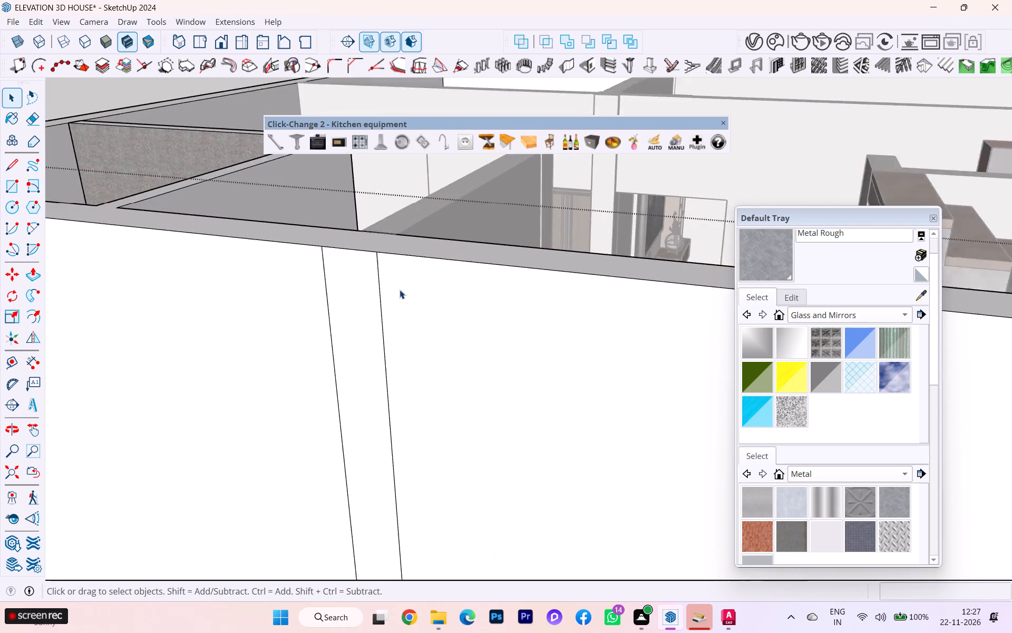
pyautogui.scroll(1, 400, 290)
pyautogui.moveTo(364, 261); pyautogui.dragTo(414, 335, button='middle')
pyautogui.scroll(12, 423, 406)
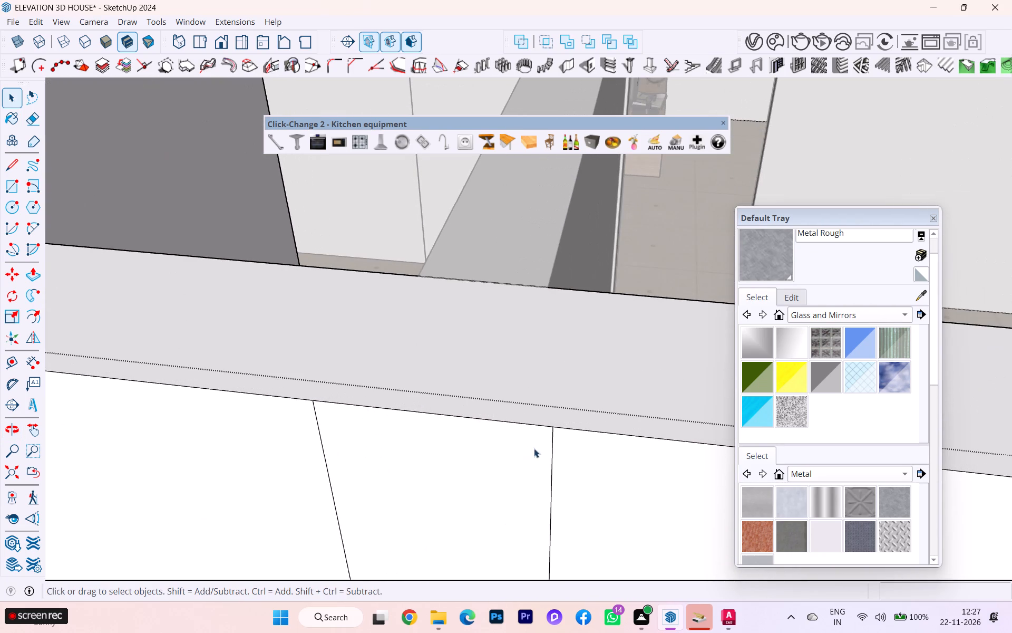
pyautogui.moveTo(576, 474); pyautogui.dragTo(299, 446)
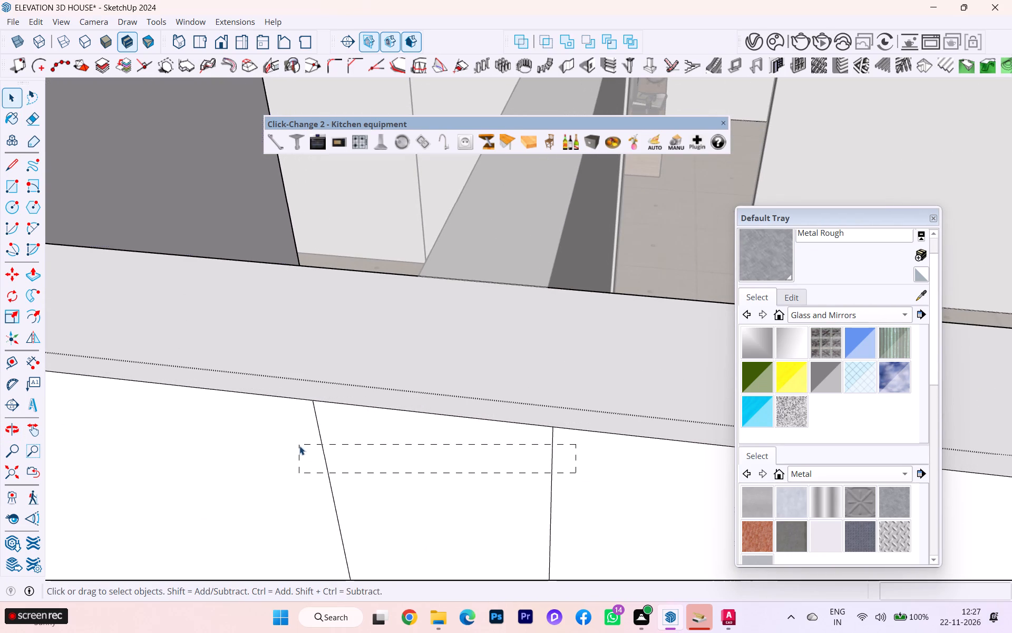
pyautogui.scroll(-3, 497, 467)
pyautogui.doubleClick(413, 482)
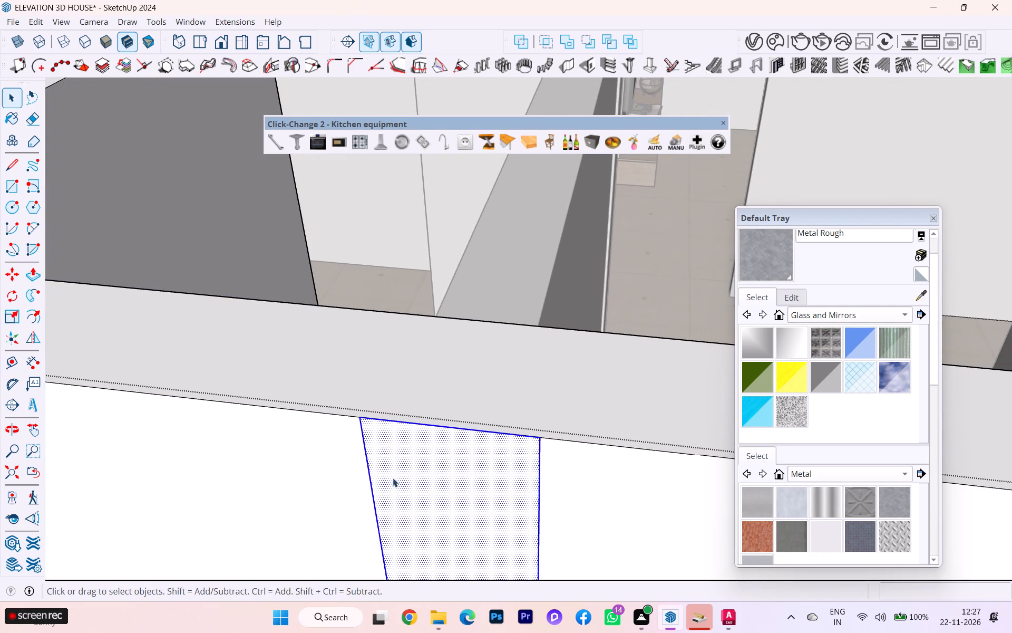
pyautogui.click(366, 458)
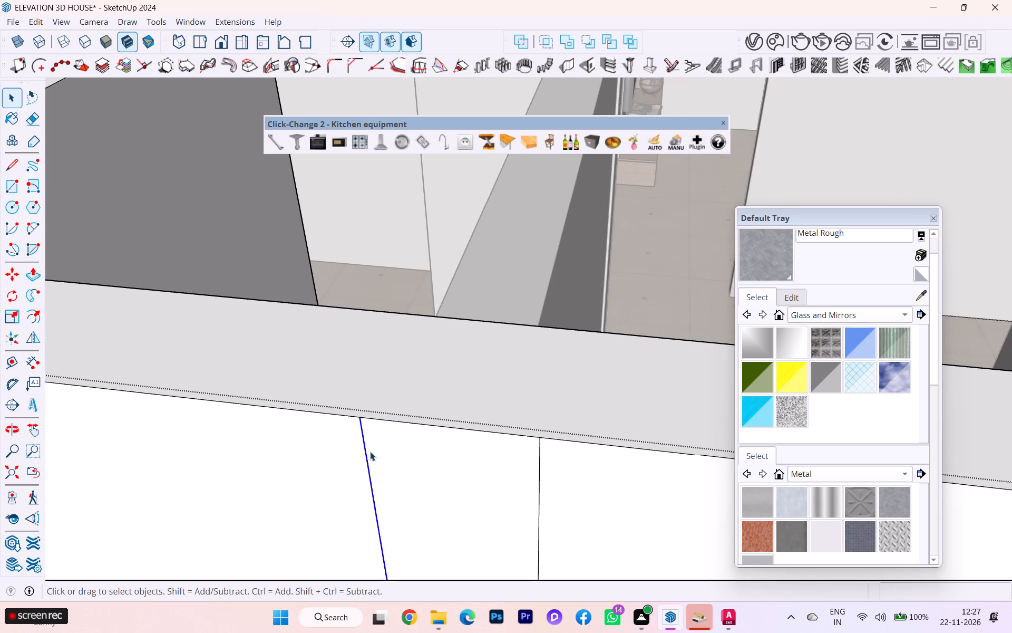
pyautogui.press('Delete')
pyautogui.click(538, 448)
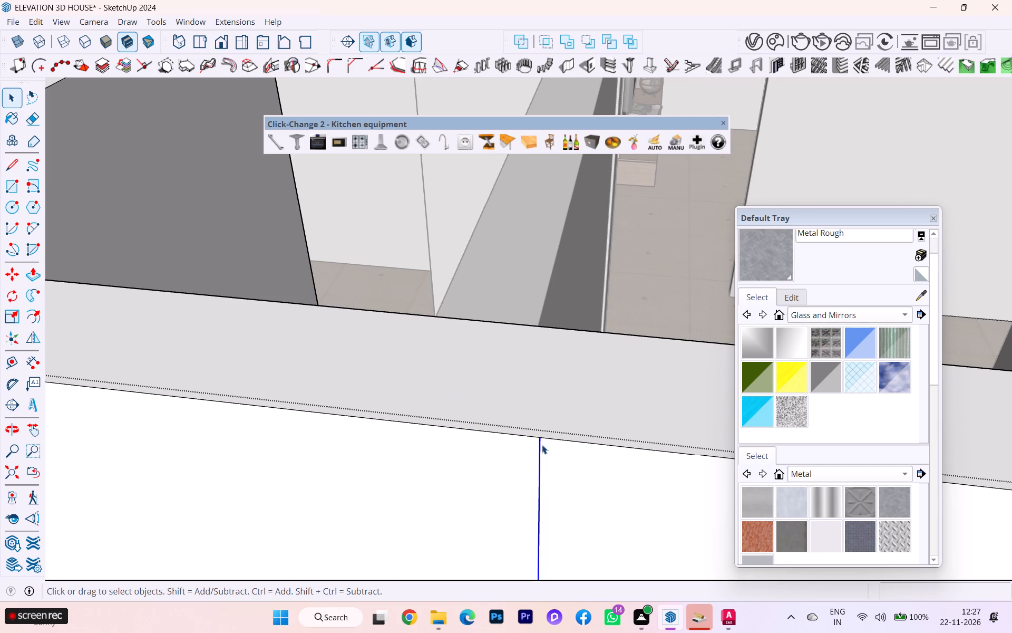
pyautogui.press('Delete')
pyautogui.scroll(-3, 61, 4)
pyautogui.scroll(1, 58, 14)
pyautogui.scroll(-1, 58, 15)
pyautogui.scroll(2, 58, 17)
pyautogui.scroll(-2, 59, 17)
pyautogui.scroll(-1, 357, 28)
pyautogui.scroll(1, 358, 31)
pyautogui.scroll(-3, 363, 38)
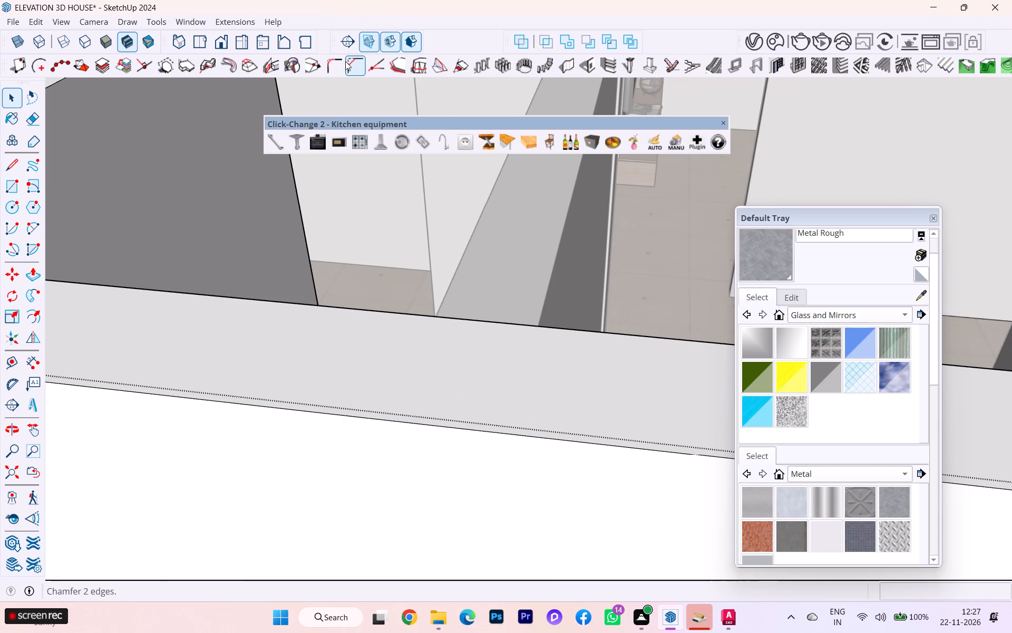
pyautogui.scroll(-6, 437, 102)
pyautogui.scroll(-1, 210, 255)
pyautogui.scroll(3, 210, 256)
pyautogui.scroll(-2, 210, 260)
pyautogui.scroll(3, 204, 274)
pyautogui.scroll(-2, 203, 276)
pyautogui.scroll(-2, 278, 252)
pyautogui.scroll(2, 273, 256)
pyautogui.scroll(-2, 250, 258)
pyautogui.scroll(2, 233, 242)
pyautogui.scroll(-2, 233, 242)
pyautogui.scroll(2, 233, 242)
pyautogui.scroll(-7, 233, 242)
pyautogui.scroll(1, 269, 234)
pyautogui.scroll(-1, 269, 234)
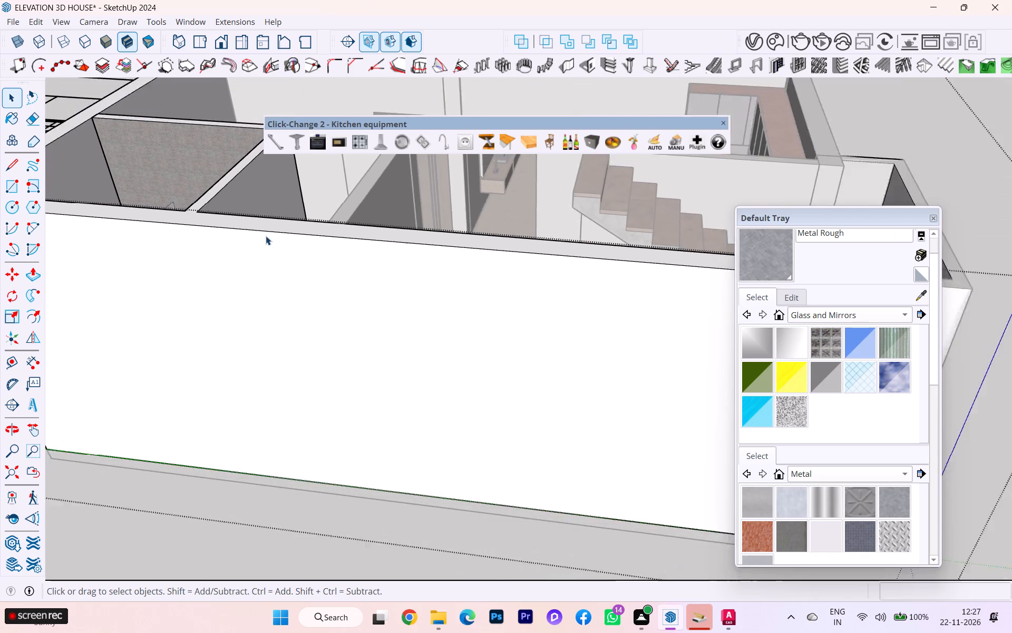
pyautogui.scroll(-3, 266, 236)
pyautogui.scroll(2, 248, 234)
pyautogui.scroll(-3, 246, 234)
pyautogui.scroll(3, 237, 238)
pyautogui.scroll(-1, 237, 238)
pyautogui.scroll(1, 237, 238)
pyautogui.scroll(-6, 252, 236)
pyautogui.scroll(1, 257, 239)
pyautogui.scroll(-8, 257, 239)
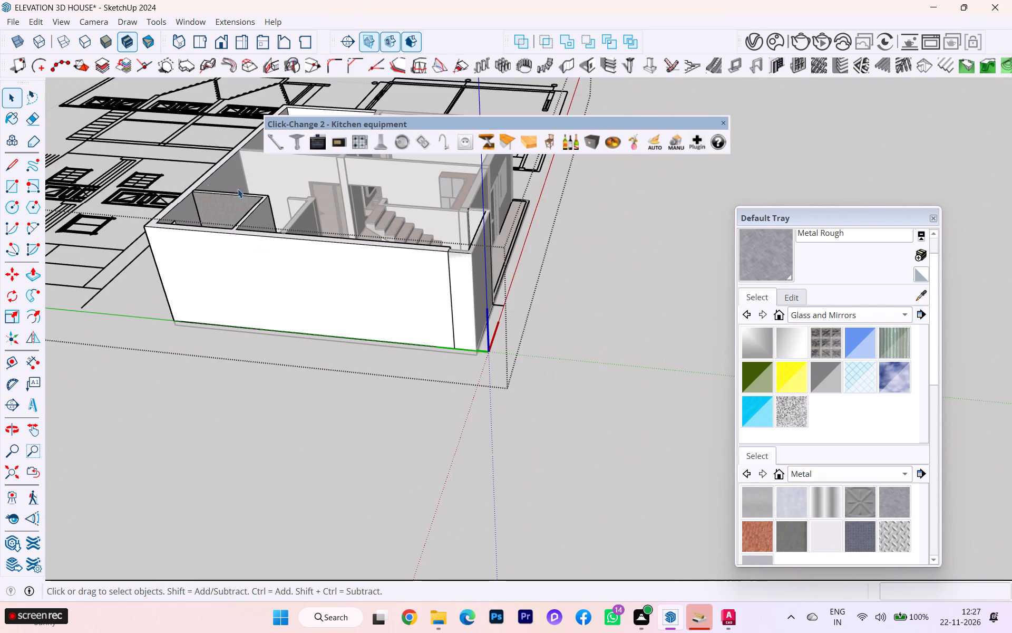
pyautogui.click(678, 227)
# Examine the outer wall corner beside the staircase, from above and close up at the seam with the long blank wall.
pyautogui.scroll(4, 535, 218)
pyautogui.scroll(1, 407, 233)
pyautogui.scroll(-3, 634, 224)
pyautogui.moveTo(646, 228); pyautogui.dragTo(505, 331, button='middle')
pyautogui.scroll(7, 481, 229)
pyautogui.scroll(2, 266, 144)
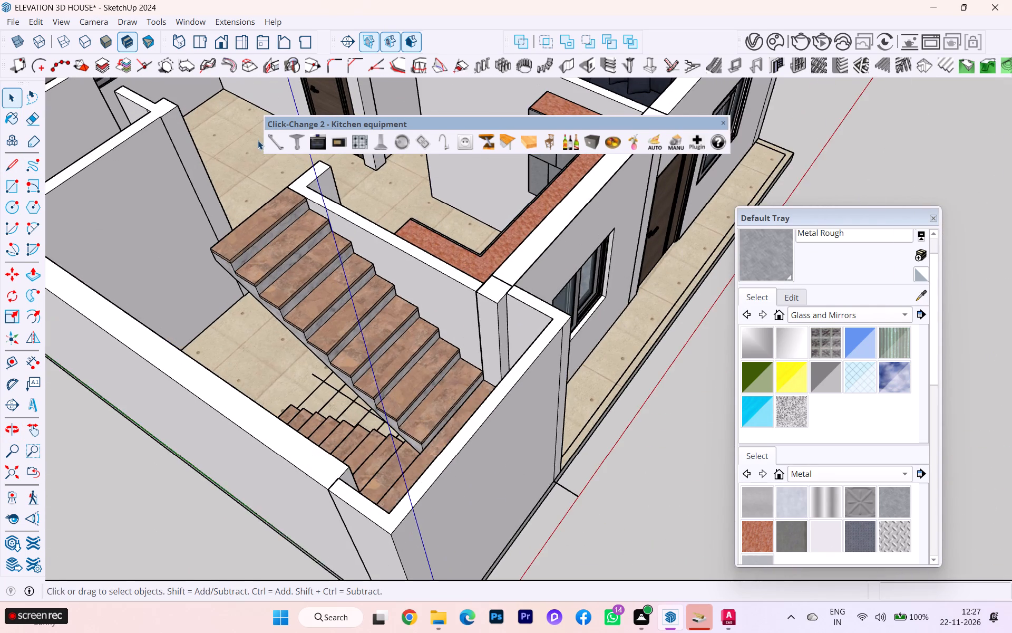
pyautogui.scroll(-4, 321, 142)
pyautogui.moveTo(449, 179); pyautogui.dragTo(512, 164, button='middle')
pyautogui.scroll(-1, 512, 184)
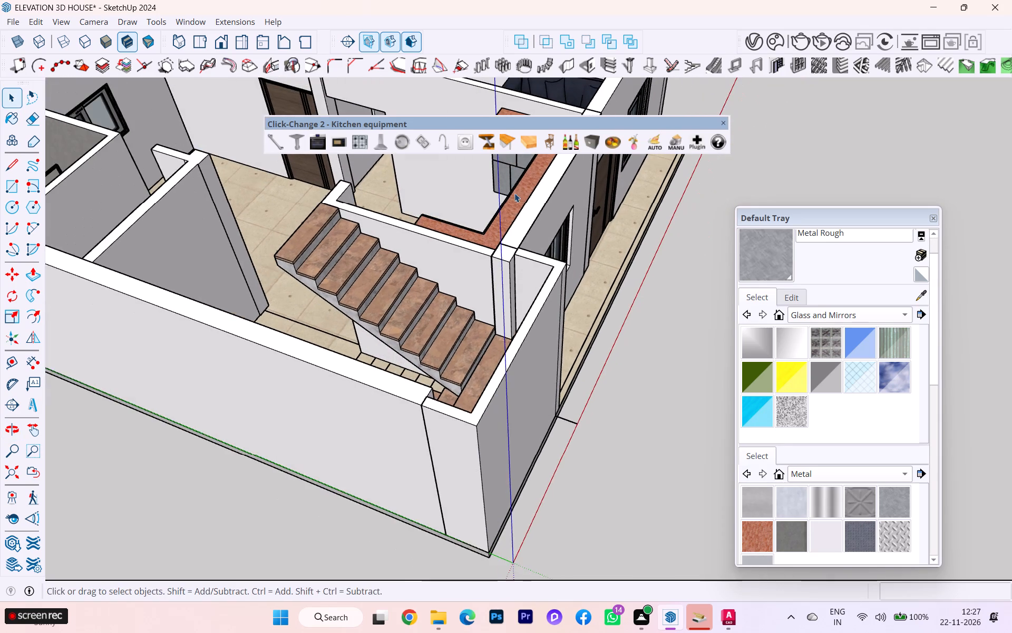
pyautogui.moveTo(514, 198); pyautogui.dragTo(646, 139, button='middle')
pyautogui.scroll(-1, 654, 145)
pyautogui.scroll(1, 495, 520)
pyautogui.scroll(-1, 498, 515)
pyautogui.scroll(2, 505, 500)
pyautogui.scroll(5, 653, 268)
pyautogui.scroll(1, 560, 254)
pyautogui.scroll(-3, 560, 254)
pyautogui.scroll(1, 560, 254)
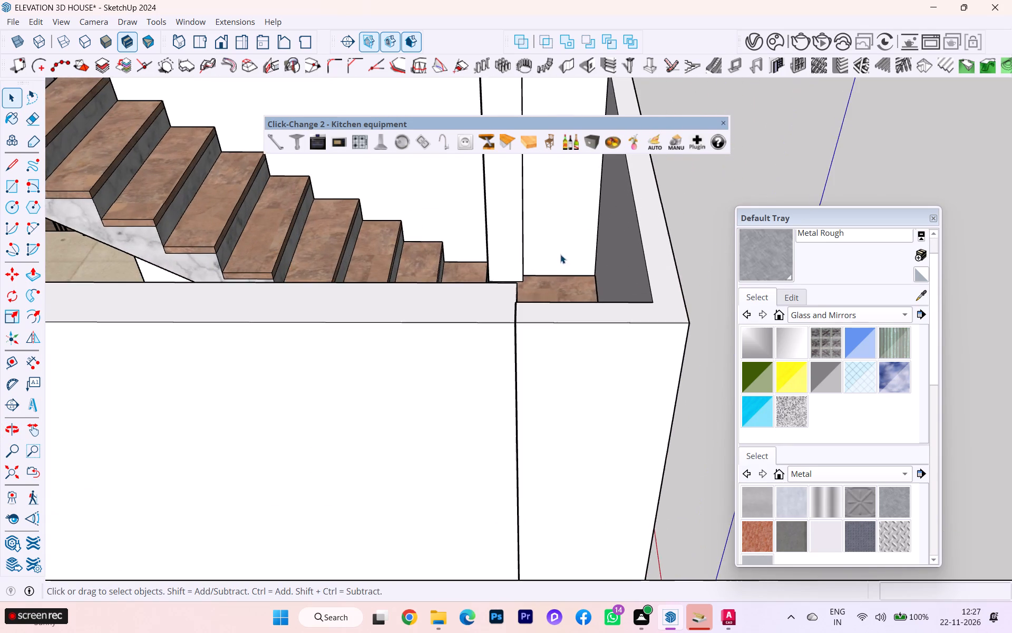
pyautogui.scroll(2, 469, 365)
pyautogui.scroll(-2, 469, 365)
pyautogui.scroll(1, 470, 365)
pyautogui.scroll(-1, 472, 365)
pyautogui.scroll(5, 476, 366)
pyautogui.scroll(-1, 532, 330)
pyautogui.scroll(12, 533, 329)
pyautogui.scroll(3, 519, 272)
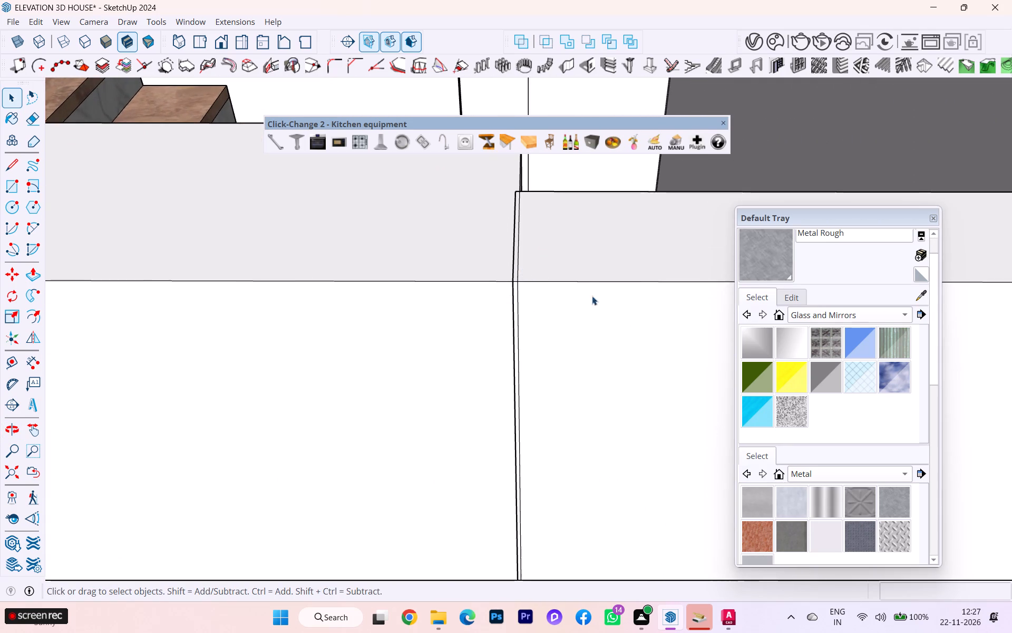
pyautogui.moveTo(592, 296); pyautogui.dragTo(734, 325, button='middle')
pyautogui.scroll(5, 595, 306)
# Open the short corner wall piece by the staircase, check how its outer face meets the long wall, and close it.
pyautogui.doubleClick(476, 285)
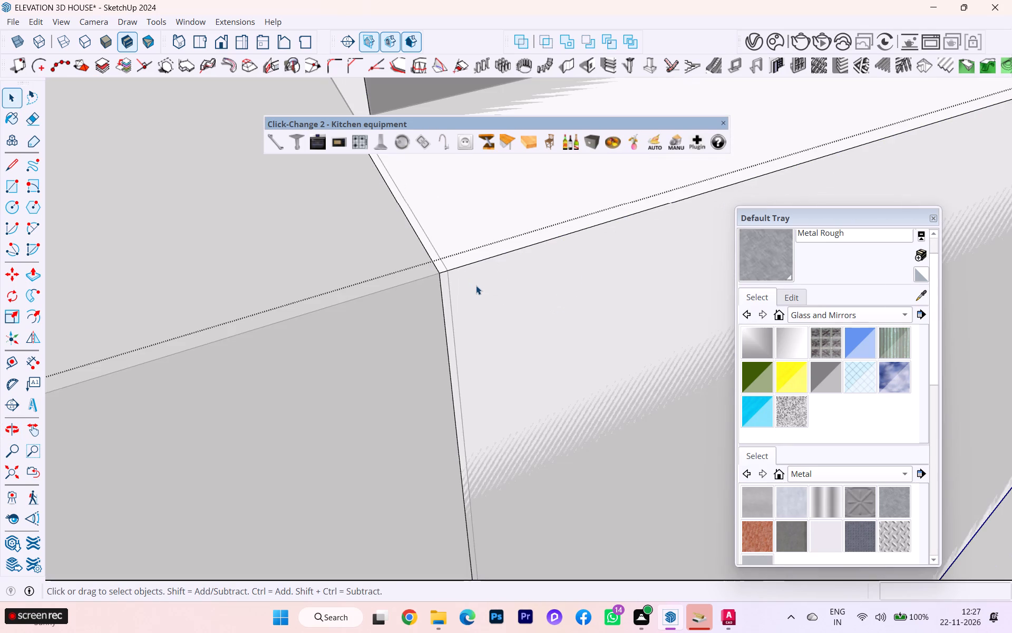
pyautogui.doubleClick(497, 280)
pyautogui.scroll(-4, 530, 303)
pyautogui.scroll(1, 529, 303)
pyautogui.scroll(-3, 528, 302)
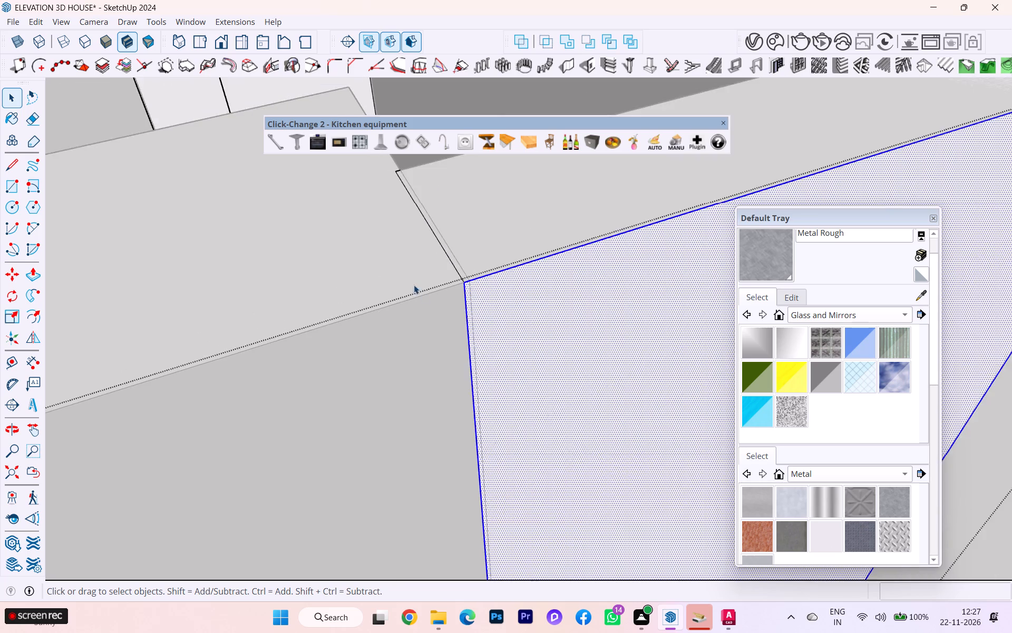
pyautogui.scroll(-3, 413, 284)
pyautogui.scroll(7, 413, 284)
pyautogui.scroll(-3, 412, 284)
pyautogui.scroll(1, 407, 287)
pyautogui.scroll(-3, 407, 287)
pyautogui.scroll(1, 407, 287)
pyautogui.scroll(-4, 407, 287)
pyautogui.scroll(2, 406, 293)
pyautogui.scroll(-1, 406, 293)
pyautogui.scroll(1, 406, 293)
pyautogui.scroll(-2, 420, 289)
pyautogui.scroll(1, 420, 289)
pyautogui.scroll(-1, 420, 289)
pyautogui.scroll(1, 421, 289)
pyautogui.scroll(-3, 421, 289)
pyautogui.scroll(1, 434, 289)
pyautogui.scroll(-7, 435, 289)
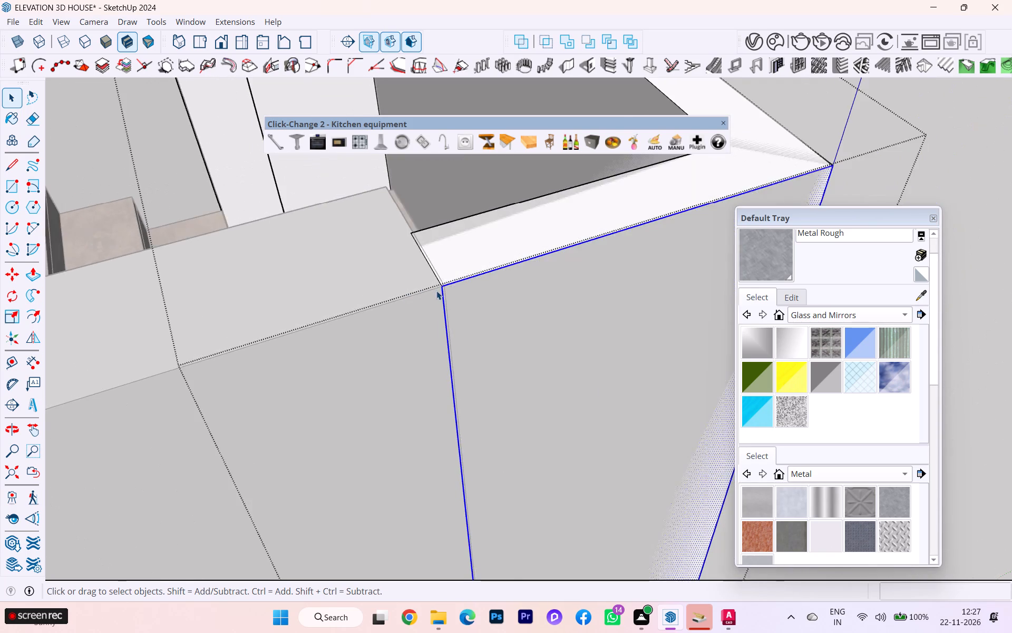
pyautogui.scroll(-11, 436, 291)
pyautogui.click(680, 276)
# Open the corner wall piece by the staircase, push/pull its narrow end face about 1/8" to the long wall's end, and close it.
pyautogui.scroll(2, 446, 264)
pyautogui.scroll(-1, 444, 264)
pyautogui.scroll(2, 443, 264)
pyautogui.moveTo(435, 254); pyautogui.dragTo(234, 295, button='middle')
pyautogui.scroll(-3, 729, 242)
pyautogui.scroll(4, 766, 247)
pyautogui.scroll(-2, 767, 248)
pyautogui.scroll(3, 353, 196)
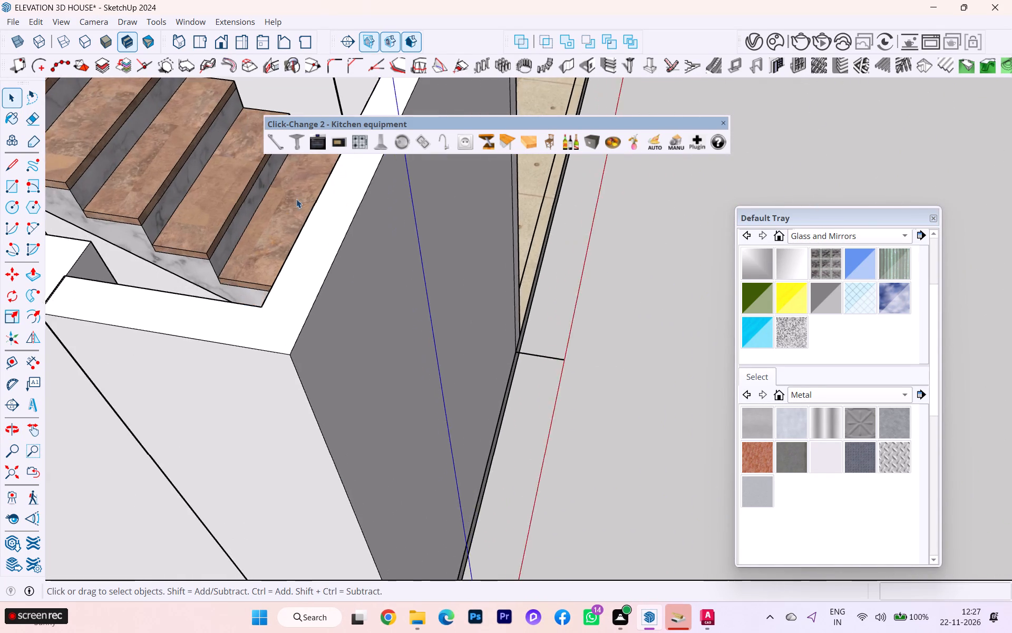
pyautogui.scroll(3, 126, 236)
pyautogui.scroll(1, 369, 254)
pyautogui.scroll(-1, 850, 210)
pyautogui.scroll(1, 854, 210)
pyautogui.scroll(-2, 860, 211)
pyautogui.scroll(-7, 736, 216)
pyautogui.moveTo(795, 204); pyautogui.dragTo(899, 175, button='middle')
pyautogui.scroll(-3, 945, 164)
pyautogui.scroll(-1, 734, 214)
pyautogui.moveTo(734, 214); pyautogui.dragTo(651, 214, button='middle')
pyautogui.click(683, 284)
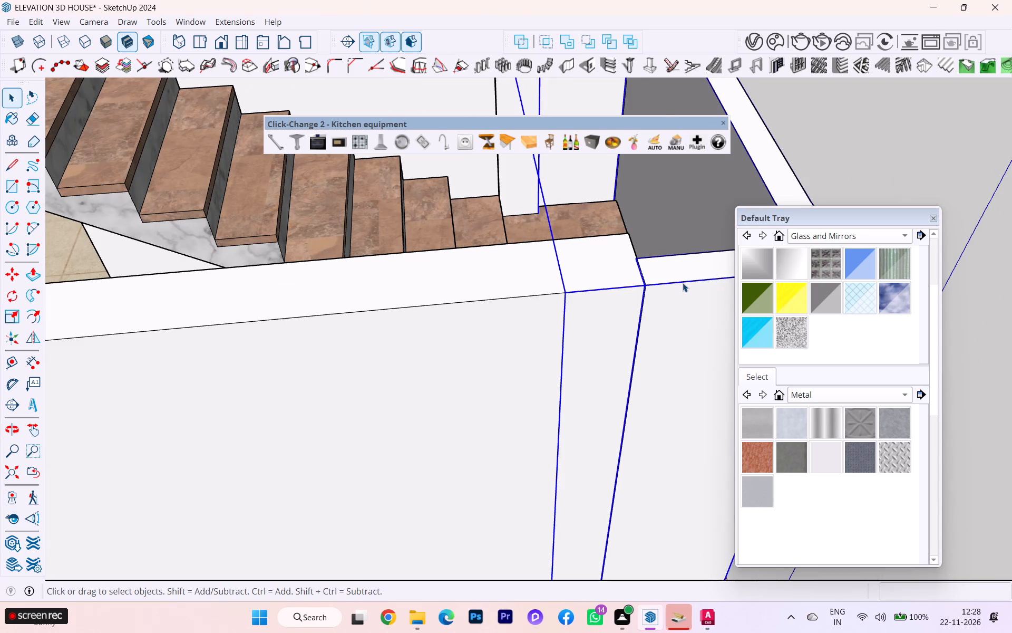
pyautogui.scroll(-2, 577, 246)
pyautogui.press('h')
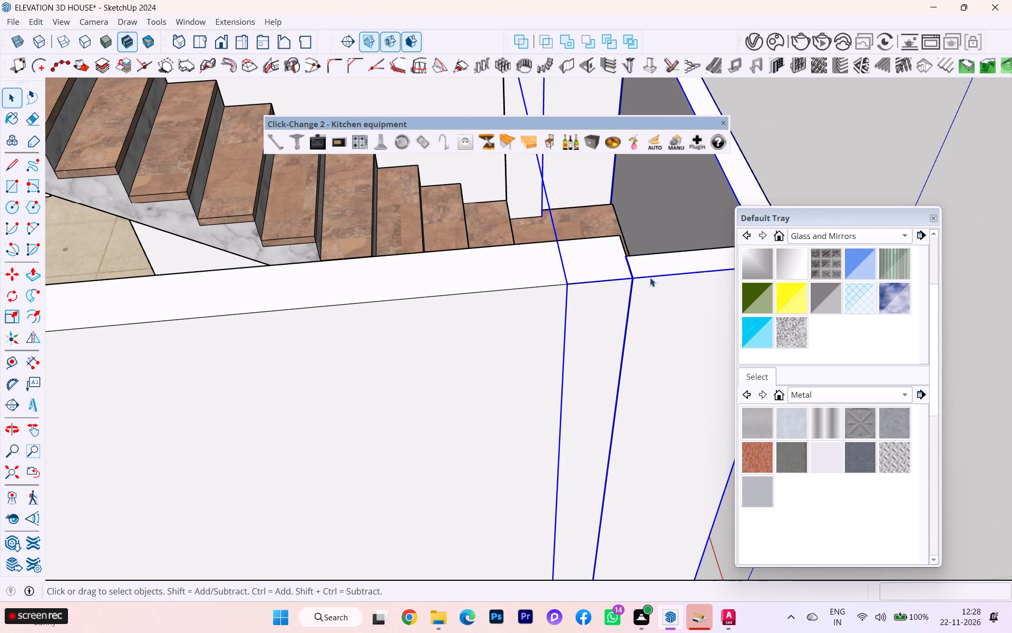
pyautogui.doubleClick(650, 277)
pyautogui.scroll(-1, 643, 284)
pyautogui.moveTo(654, 288); pyautogui.dragTo(674, 295, button='middle')
pyautogui.scroll(1, 636, 295)
pyautogui.scroll(-2, 634, 293)
pyautogui.scroll(3, 634, 293)
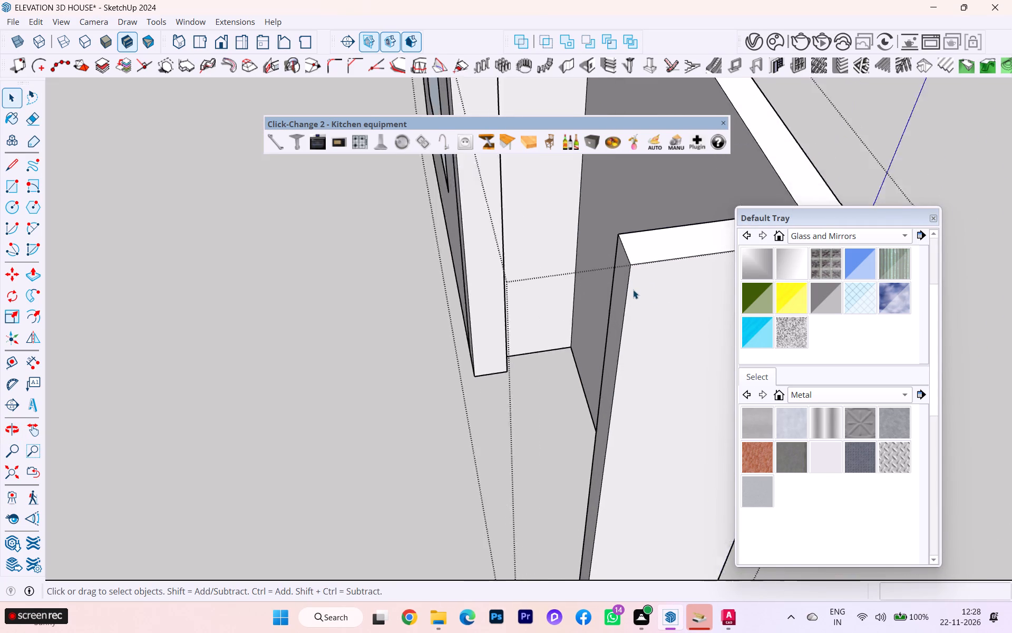
pyautogui.scroll(5, 633, 290)
pyautogui.scroll(-1, 625, 272)
pyautogui.scroll(4, 625, 272)
pyautogui.hscroll(10, 801, 310)
pyautogui.click(801, 310)
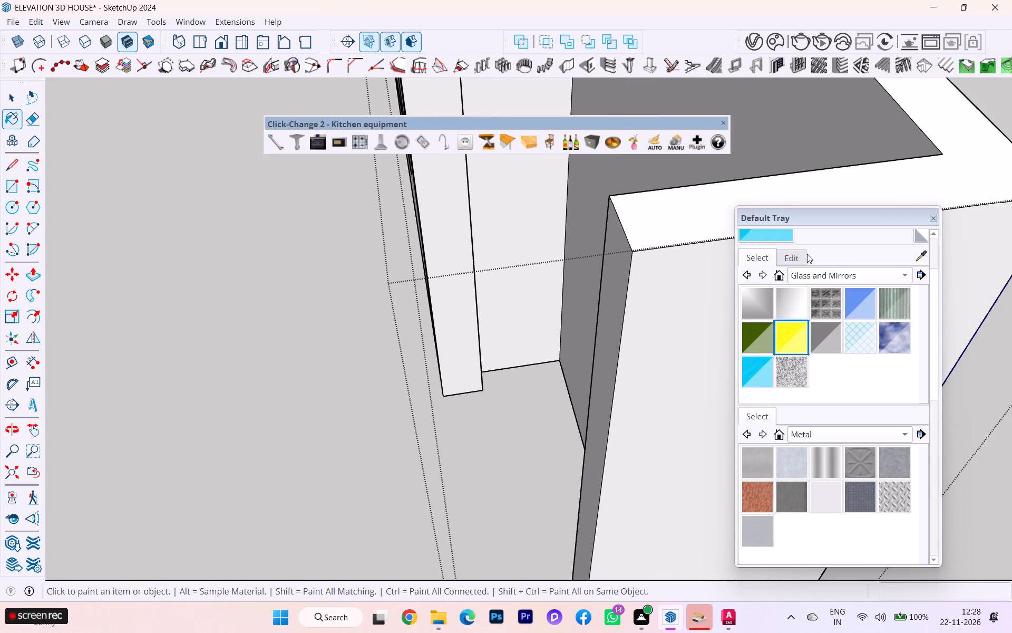
pyautogui.hscroll(-1, 626, 270)
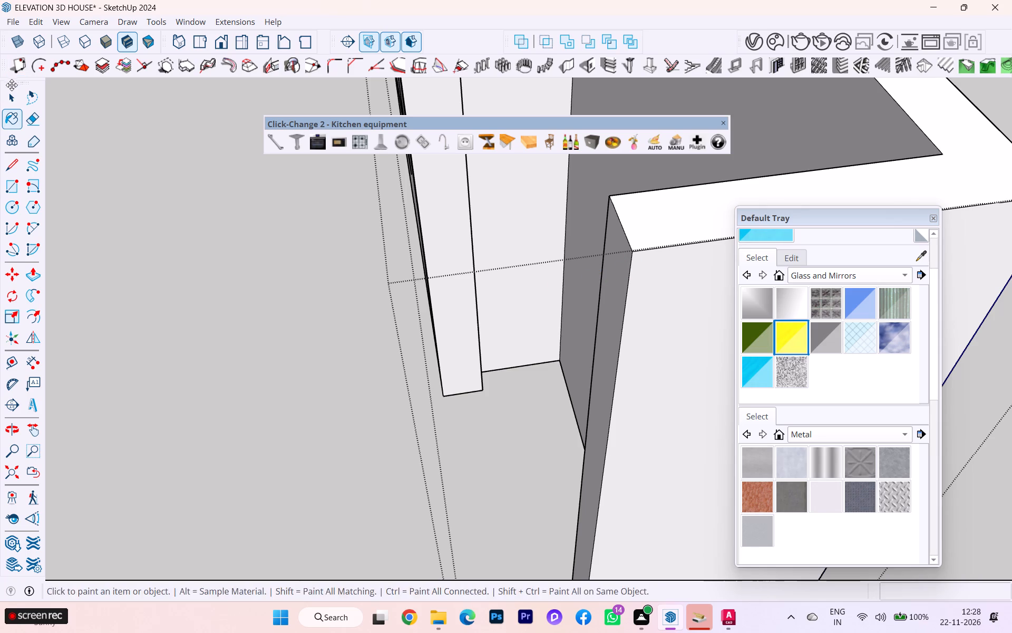
pyautogui.click(13, 97)
pyautogui.click(617, 291)
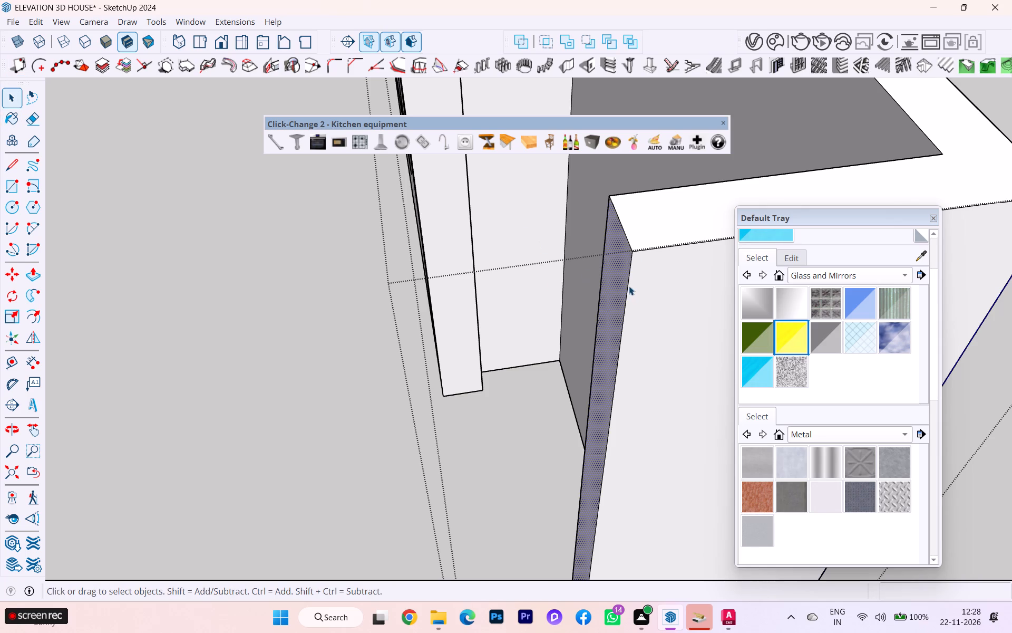
pyautogui.press('p')
pyautogui.click(629, 285)
pyautogui.scroll(1, 646, 270)
pyautogui.scroll(-1, 647, 270)
pyautogui.scroll(1, 647, 269)
pyautogui.press('h')
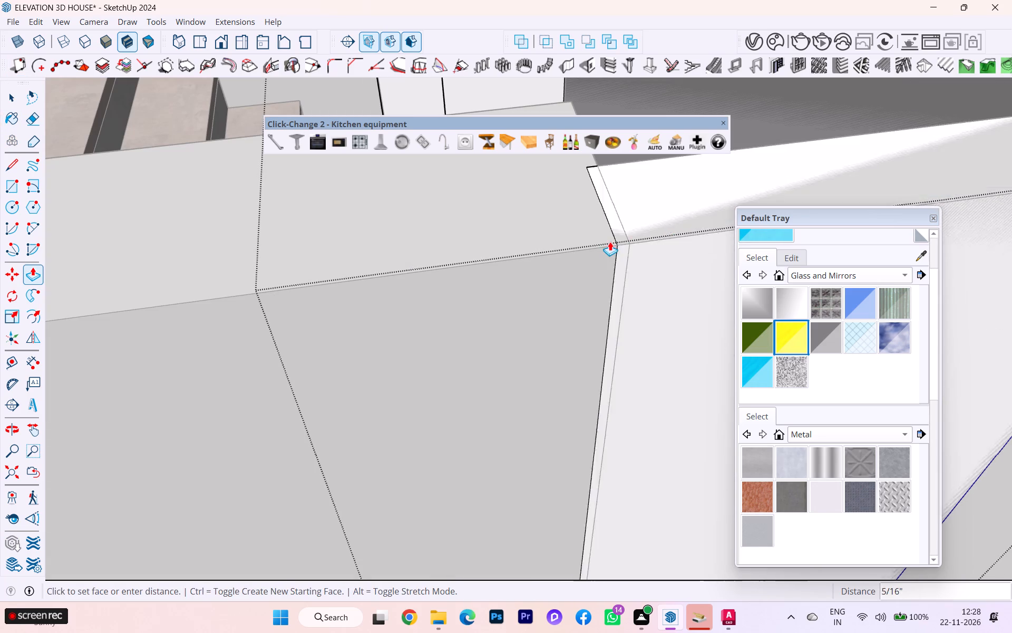
pyautogui.click(625, 240)
pyautogui.scroll(-3, 639, 239)
pyautogui.scroll(1, 645, 245)
pyautogui.scroll(-6, 646, 245)
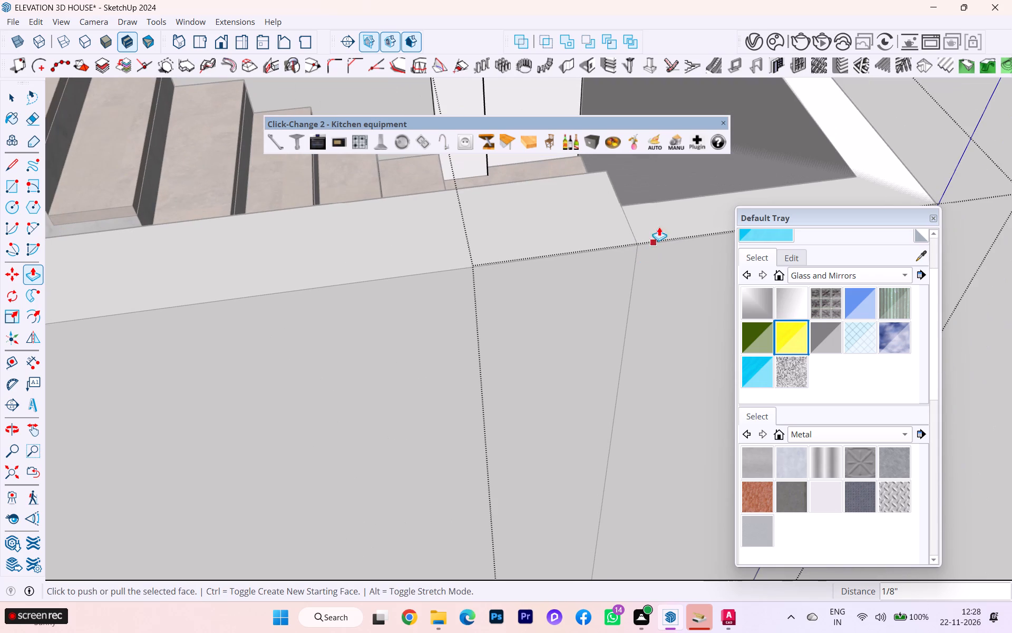
pyautogui.click(13, 94)
pyautogui.scroll(-3, 112, 98)
pyautogui.scroll(1, 142, 114)
pyautogui.scroll(-2, 143, 116)
pyautogui.scroll(1, 155, 124)
pyautogui.scroll(-1, 158, 126)
pyautogui.scroll(-2, 242, 174)
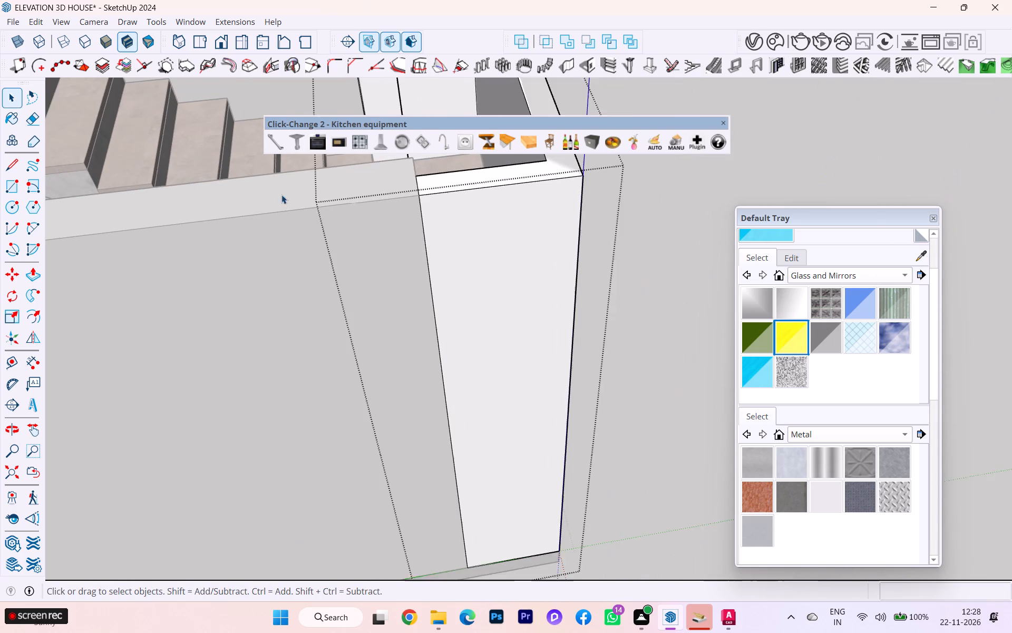
pyautogui.scroll(2, 277, 194)
pyautogui.scroll(-2, 281, 195)
pyautogui.doubleClick(668, 241)
# Look over the outer walls and the whole house, viewing the furnished rooms from above.
pyautogui.scroll(5, 387, 142)
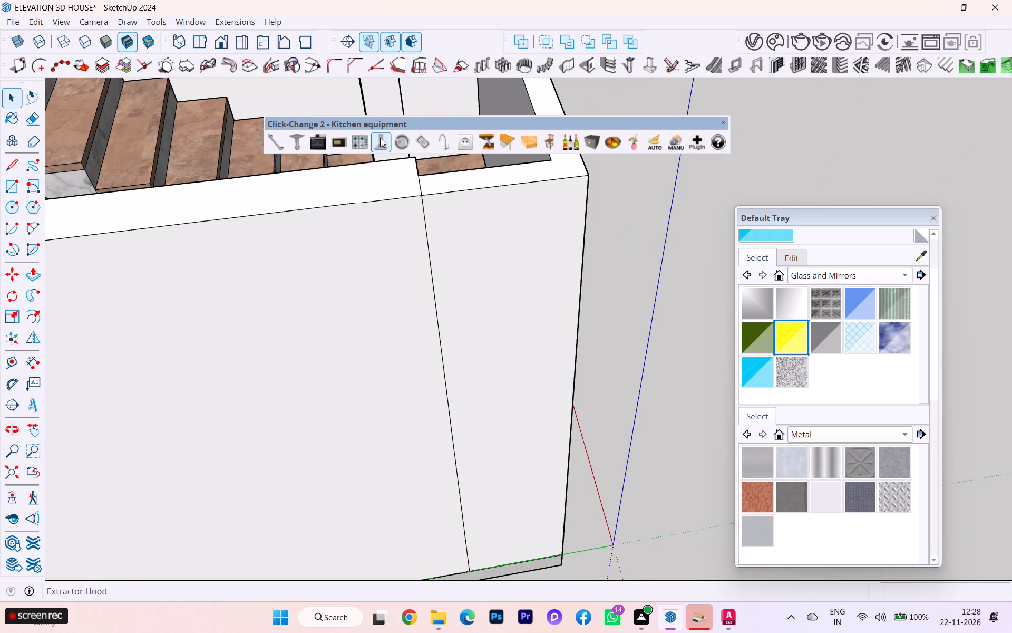
pyautogui.scroll(-3, 380, 138)
pyautogui.scroll(1, 415, 177)
pyautogui.scroll(-3, 422, 186)
pyautogui.scroll(-2, 463, 218)
pyautogui.scroll(1, 463, 218)
pyautogui.scroll(-7, 463, 218)
pyautogui.scroll(3, 481, 230)
pyautogui.scroll(-1, 481, 230)
pyautogui.scroll(1, 481, 230)
pyautogui.scroll(-4, 482, 233)
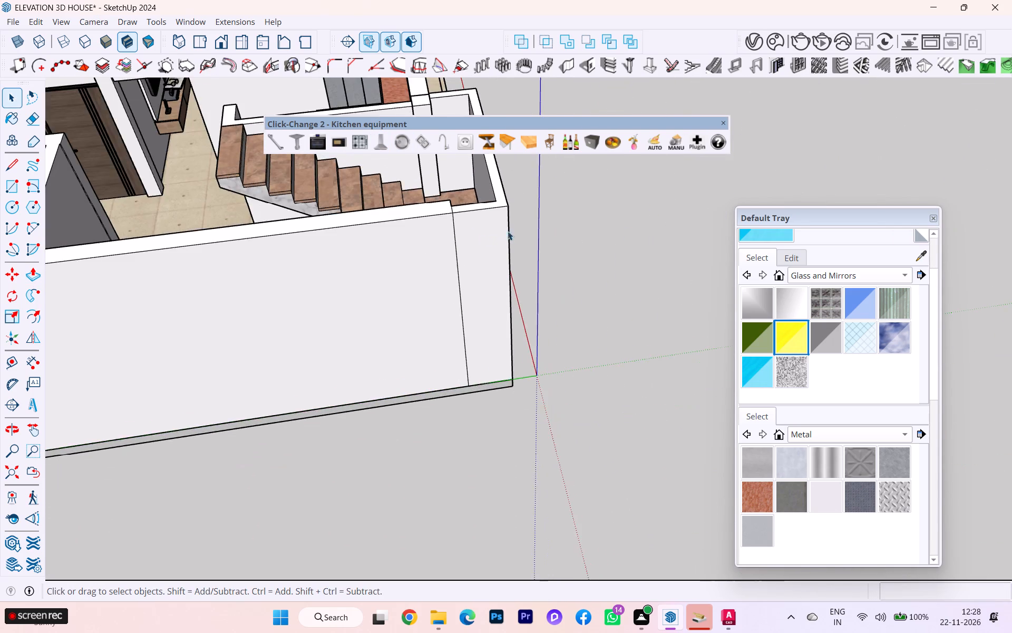
pyautogui.scroll(-2, 508, 231)
pyautogui.scroll(1, 511, 232)
pyautogui.scroll(-11, 511, 232)
pyautogui.scroll(1, 485, 234)
pyautogui.scroll(-3, 485, 234)
pyautogui.moveTo(458, 243); pyautogui.dragTo(453, 286, button='middle')
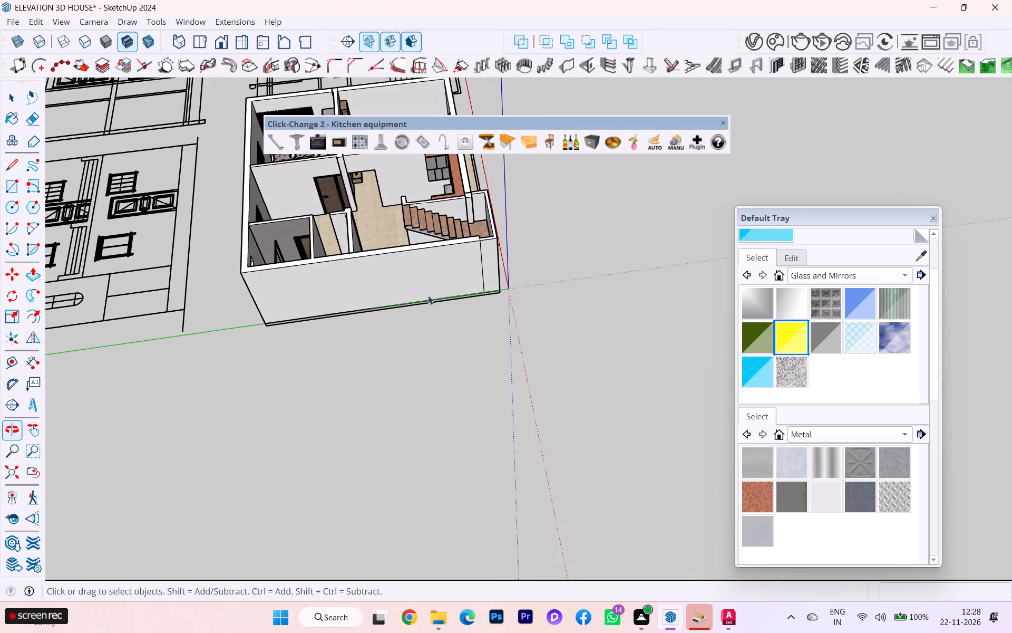
pyautogui.scroll(-6, 400, 296)
pyautogui.scroll(13, 352, 131)
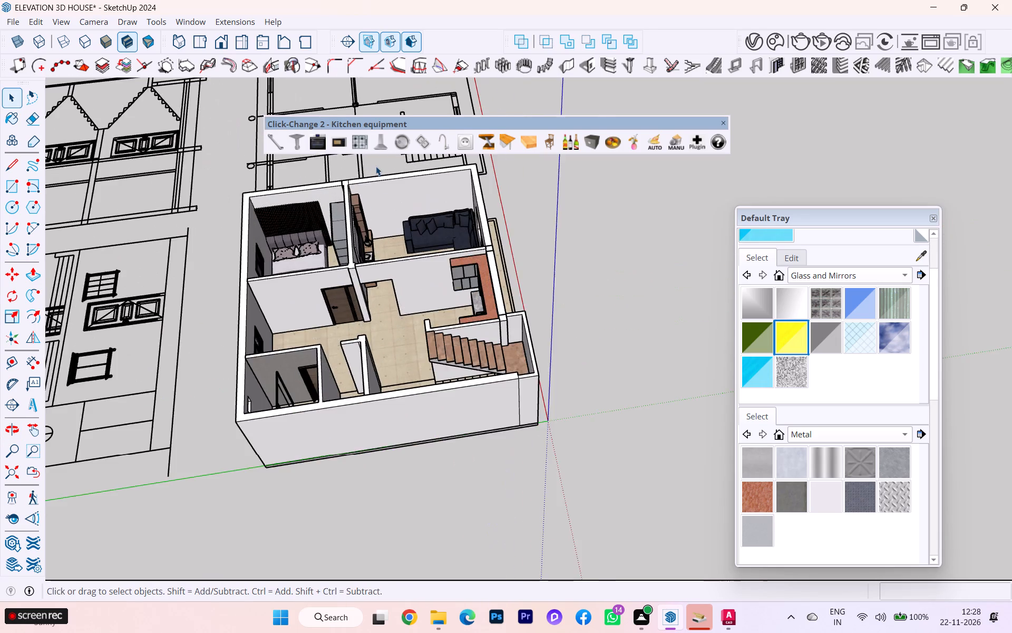
pyautogui.scroll(5, 381, 183)
pyautogui.moveTo(436, 242); pyautogui.dragTo(820, 217, button='middle')
pyautogui.scroll(-2, 539, 262)
pyautogui.scroll(2, 534, 261)
pyautogui.scroll(-1, 533, 261)
pyautogui.moveTo(582, 285); pyautogui.dragTo(631, 238, button='middle')
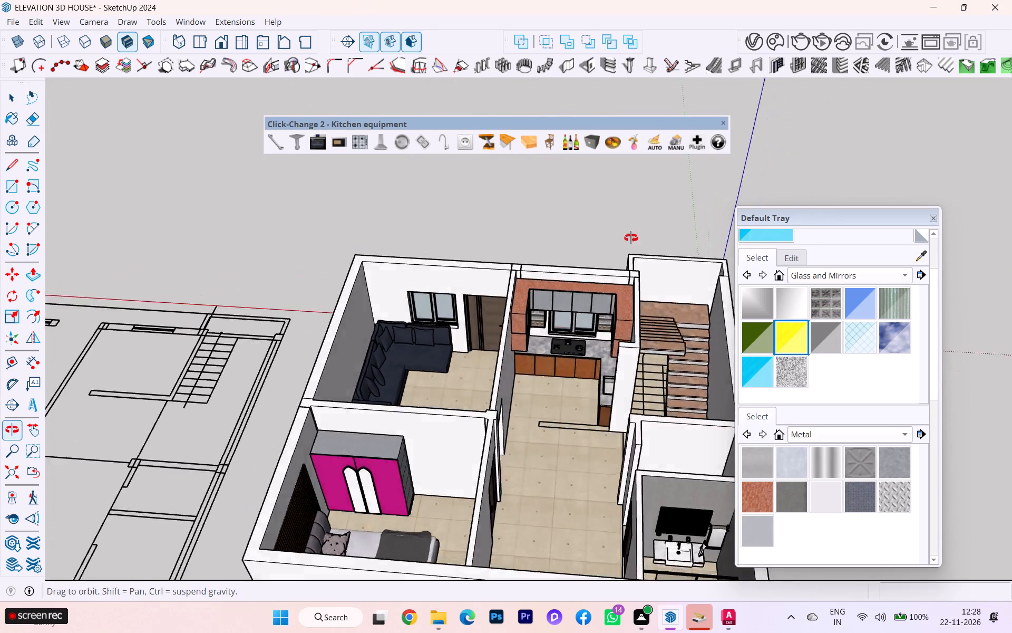
pyautogui.moveTo(631, 238); pyautogui.dragTo(657, 159, button='middle')
# Examine the kitchen's wall cabinets, window, hob and counter from the front at close range.
pyautogui.scroll(5, 584, 334)
pyautogui.scroll(-1, 628, 332)
pyautogui.scroll(4, 628, 332)
pyautogui.scroll(-1, 628, 332)
pyautogui.scroll(10, 628, 332)
pyautogui.scroll(-1, 628, 332)
pyautogui.moveTo(571, 323); pyautogui.dragTo(571, 323, button='middle')
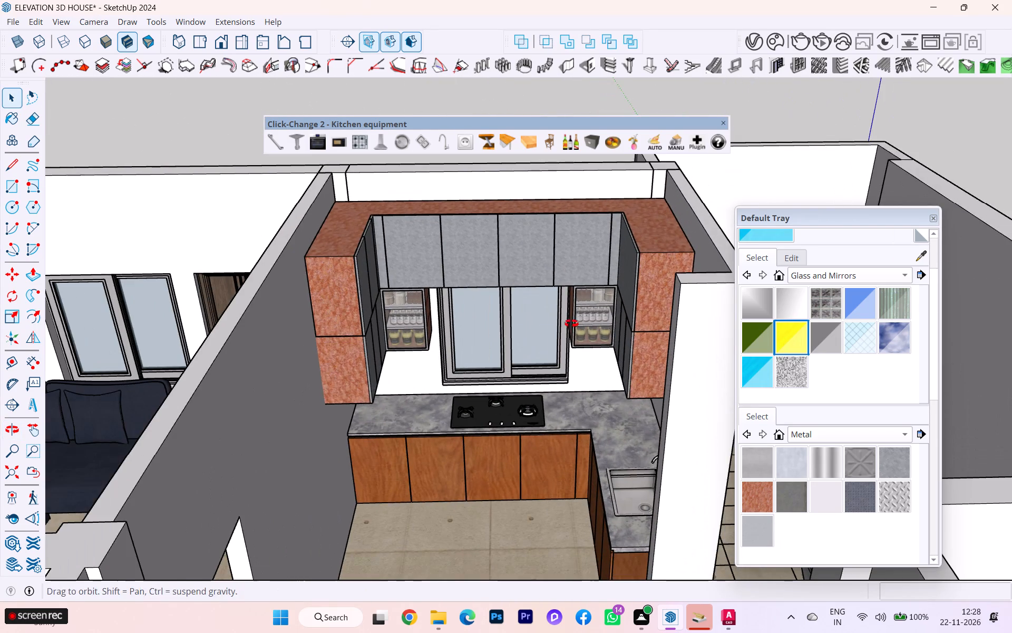
pyautogui.moveTo(571, 323); pyautogui.dragTo(628, 277, button='middle')
pyautogui.scroll(1, 566, 299)
pyautogui.scroll(-3, 566, 299)
pyautogui.scroll(3, 566, 299)
pyautogui.moveTo(560, 286); pyautogui.dragTo(564, 263, button='middle')
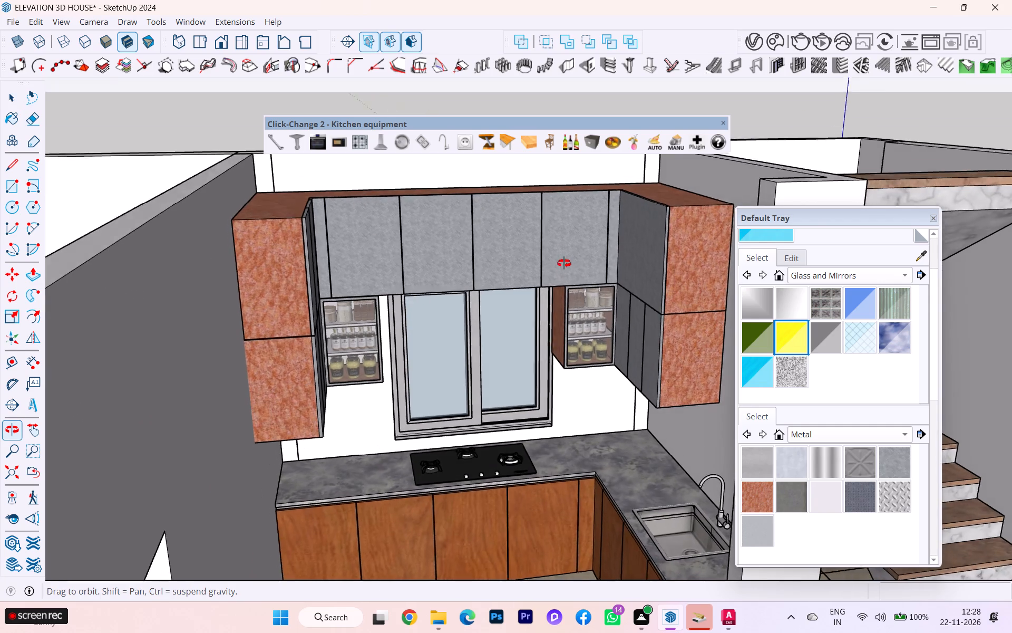
pyautogui.moveTo(564, 263); pyautogui.dragTo(533, 155, button='middle')
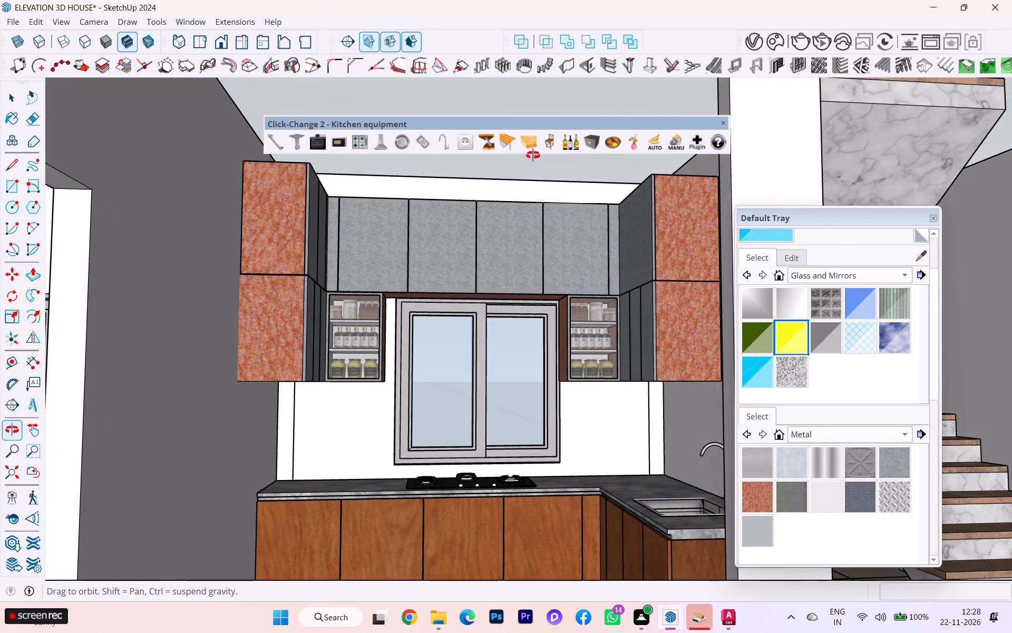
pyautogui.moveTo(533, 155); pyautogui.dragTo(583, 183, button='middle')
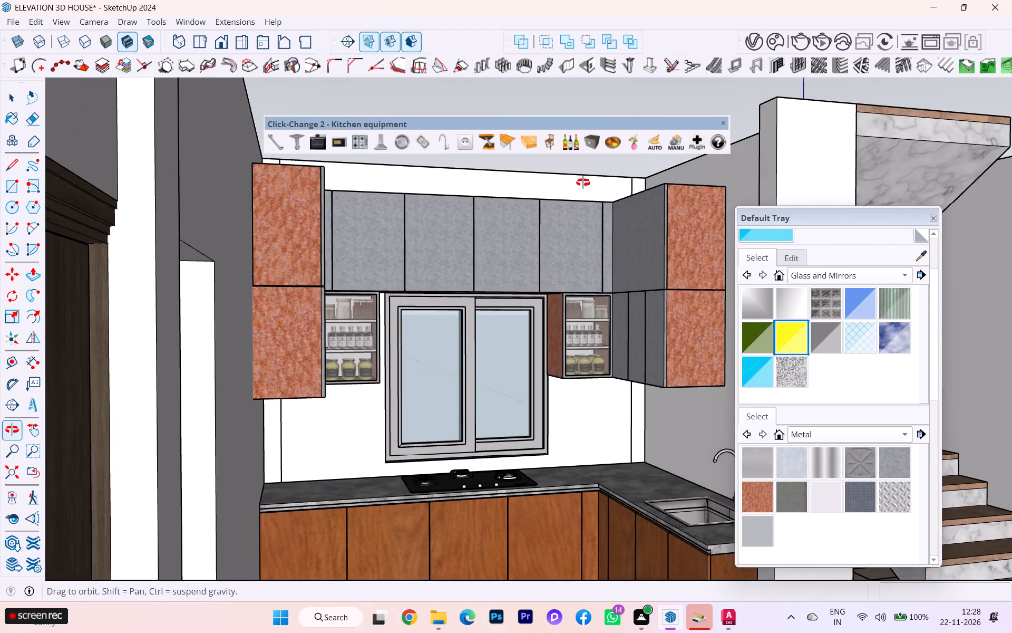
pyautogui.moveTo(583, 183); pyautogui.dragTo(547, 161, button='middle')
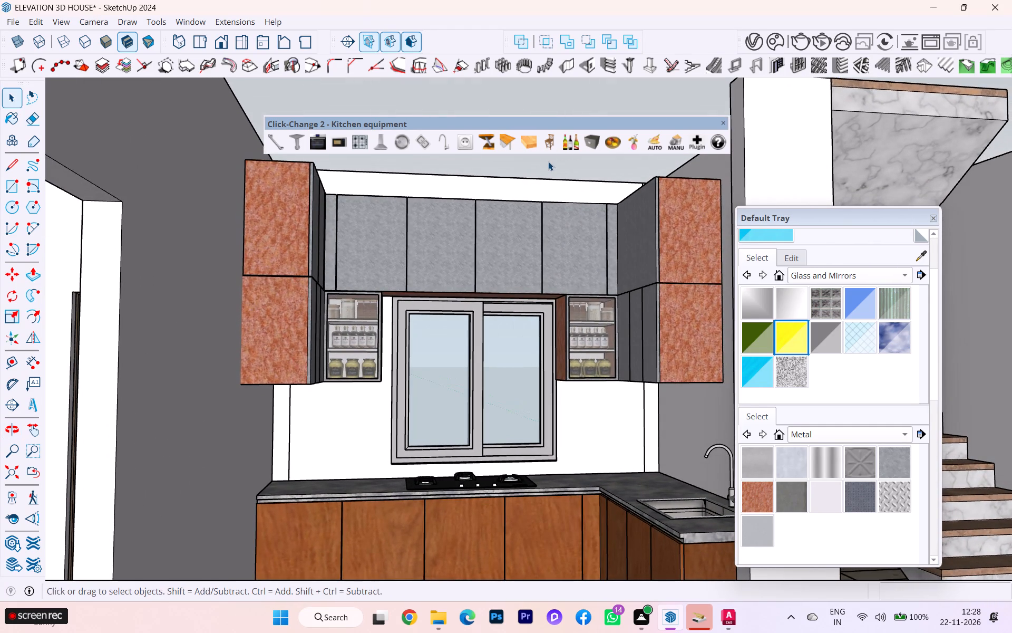
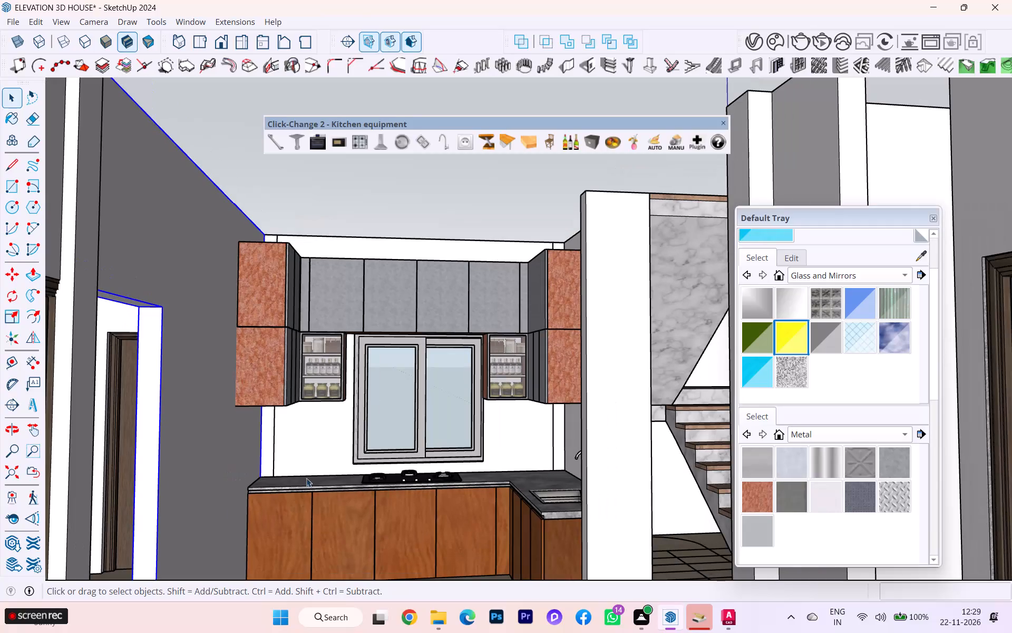
# Examine the kitchen's wall cabinets, window, cooktop, countertop and sink from several angles, clearing the wall selection.
pyautogui.scroll(2, 538, 425)
pyautogui.scroll(-2, 519, 377)
pyautogui.scroll(1, 519, 377)
pyautogui.scroll(-1, 519, 377)
pyautogui.moveTo(518, 377); pyautogui.dragTo(514, 394, button='middle')
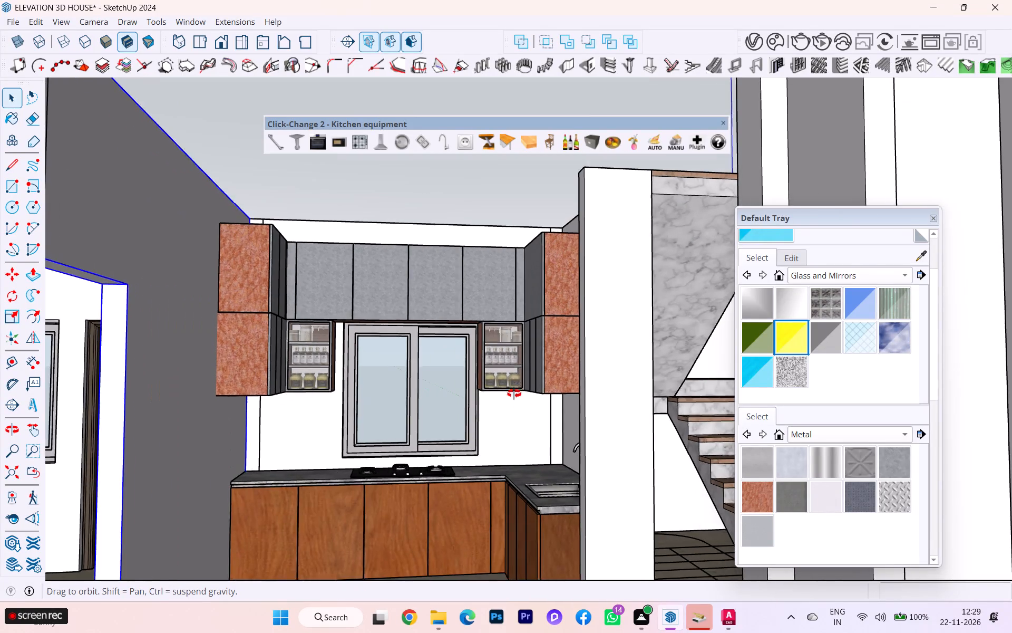
pyautogui.moveTo(514, 394); pyautogui.dragTo(629, 511, button='middle')
pyautogui.scroll(4, 638, 451)
pyautogui.scroll(-2, 498, 407)
pyautogui.moveTo(479, 405); pyautogui.dragTo(482, 407, button='middle')
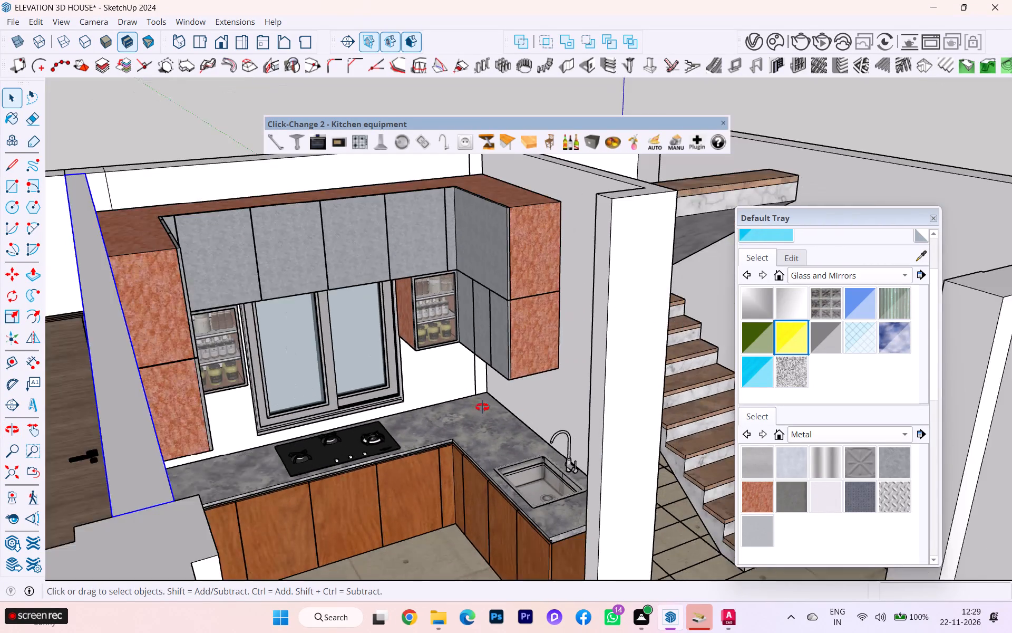
pyautogui.moveTo(482, 407); pyautogui.dragTo(632, 498, button='middle')
pyautogui.scroll(4, 602, 425)
pyautogui.scroll(-1, 502, 383)
pyautogui.moveTo(466, 375); pyautogui.dragTo(407, 369, button='middle')
pyautogui.scroll(-3, 423, 367)
pyautogui.scroll(3, 423, 367)
pyautogui.scroll(-5, 489, 347)
pyautogui.scroll(2, 489, 349)
pyautogui.scroll(-1, 489, 350)
pyautogui.moveTo(390, 335); pyautogui.dragTo(357, 331, button='middle')
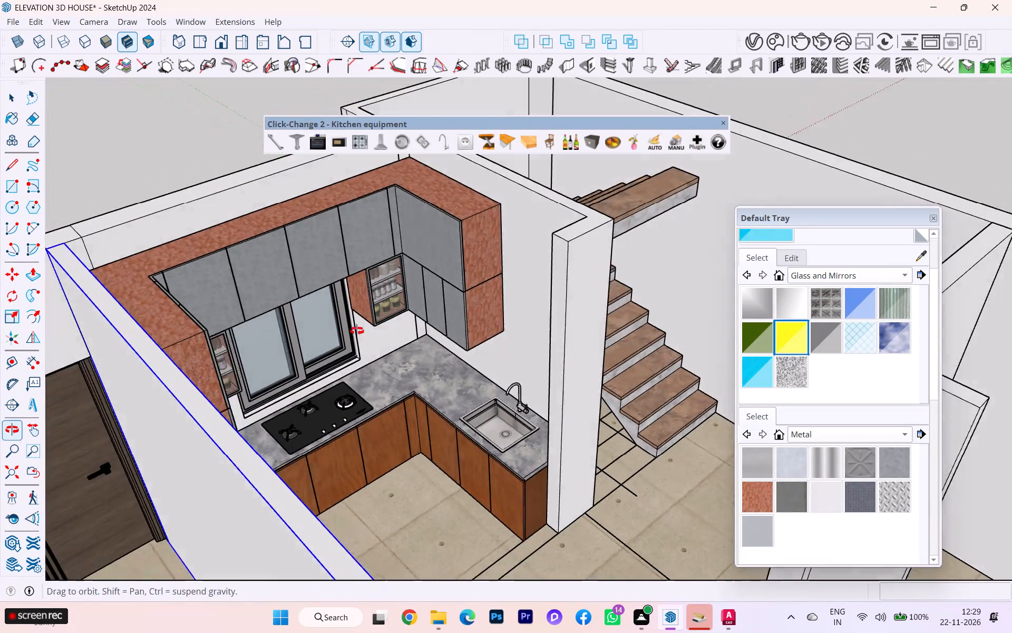
pyautogui.moveTo(357, 331); pyautogui.dragTo(215, 307, button='middle')
pyautogui.scroll(-4, 255, 296)
pyautogui.click(96, 155)
pyautogui.scroll(-3, 279, 183)
pyautogui.scroll(1, 299, 224)
pyautogui.scroll(-3, 299, 224)
pyautogui.scroll(5, 299, 224)
pyautogui.scroll(-1, 306, 223)
pyautogui.moveTo(315, 224); pyautogui.dragTo(306, 179, button='middle')
pyautogui.scroll(-2, 394, 316)
pyautogui.moveTo(435, 331); pyautogui.dragTo(601, 385, button='middle')
pyautogui.scroll(6, 552, 368)
pyautogui.scroll(4, 378, 457)
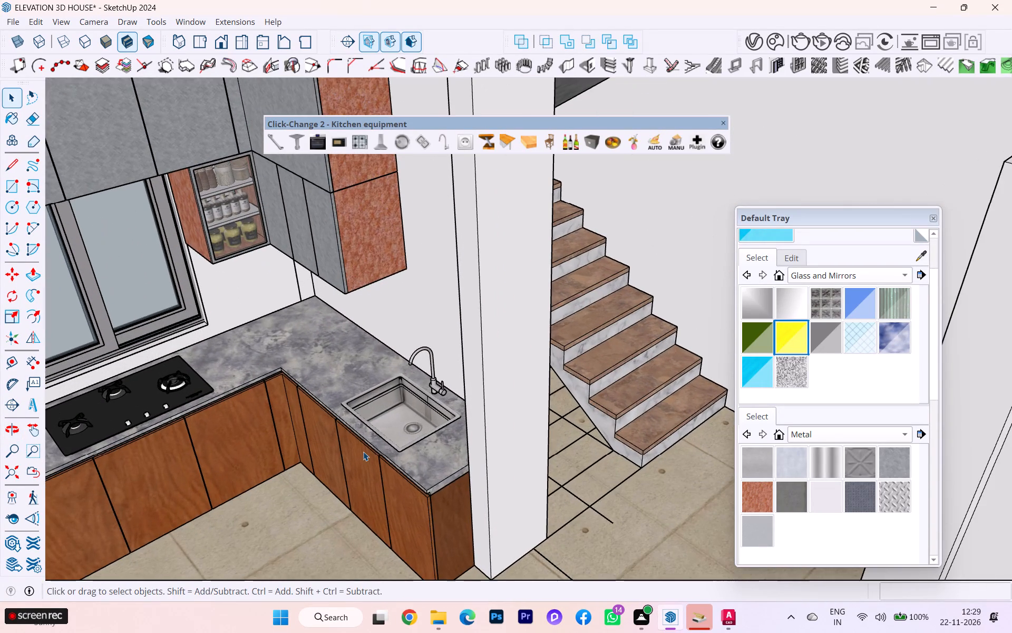
pyautogui.scroll(-1, 369, 445)
pyautogui.moveTo(372, 445); pyautogui.dragTo(271, 411, button='middle')
pyautogui.scroll(-2, 371, 268)
pyautogui.scroll(-2, 485, 281)
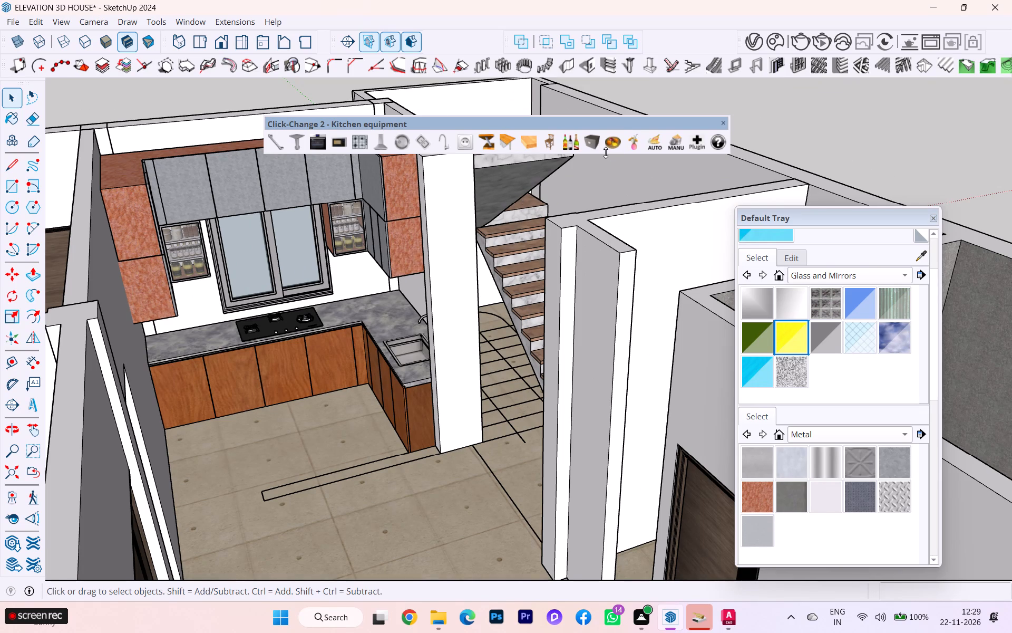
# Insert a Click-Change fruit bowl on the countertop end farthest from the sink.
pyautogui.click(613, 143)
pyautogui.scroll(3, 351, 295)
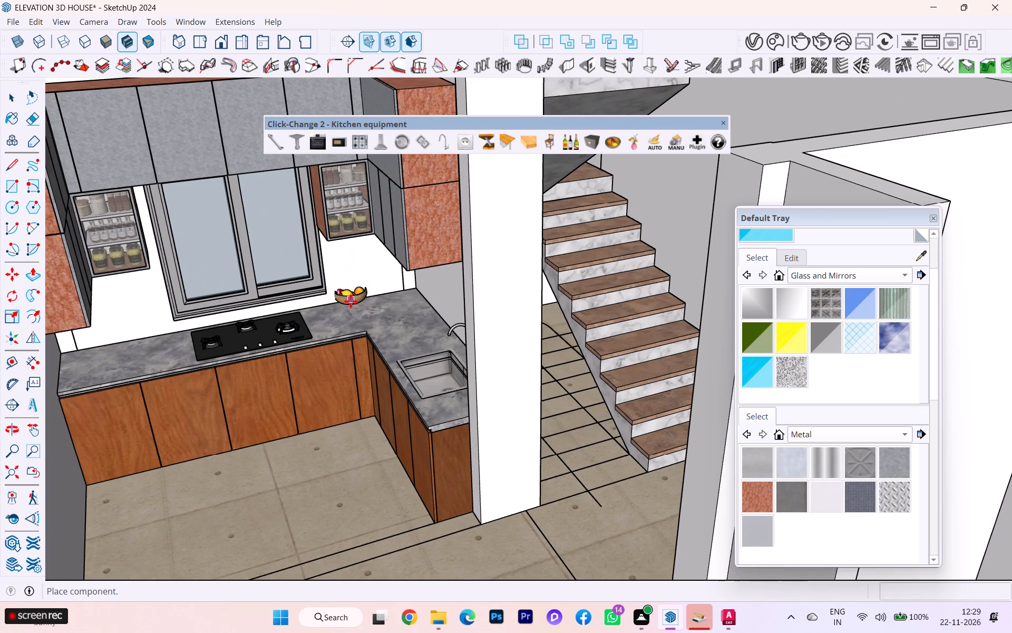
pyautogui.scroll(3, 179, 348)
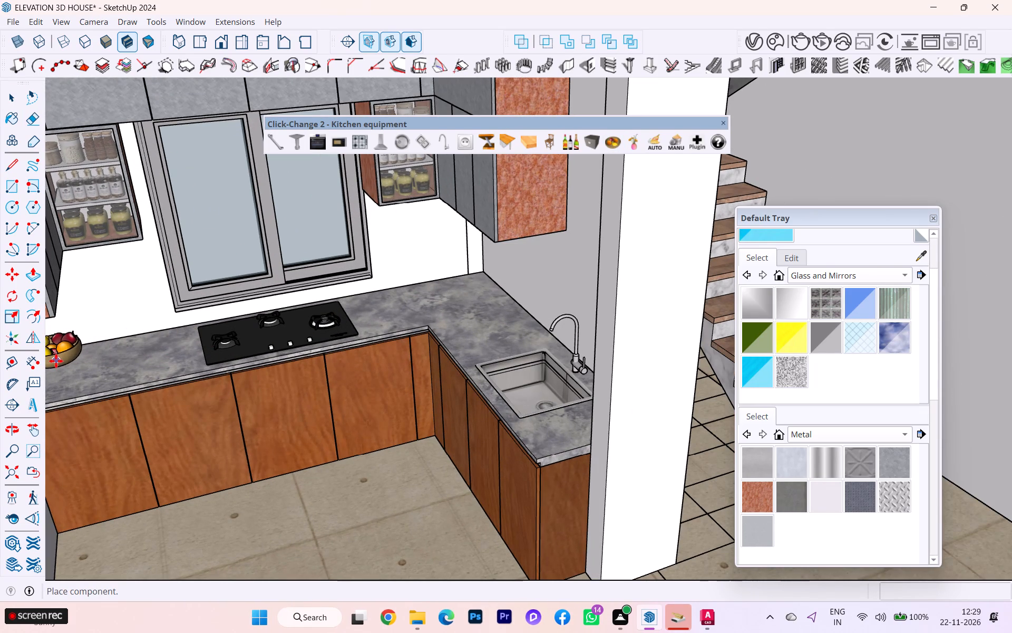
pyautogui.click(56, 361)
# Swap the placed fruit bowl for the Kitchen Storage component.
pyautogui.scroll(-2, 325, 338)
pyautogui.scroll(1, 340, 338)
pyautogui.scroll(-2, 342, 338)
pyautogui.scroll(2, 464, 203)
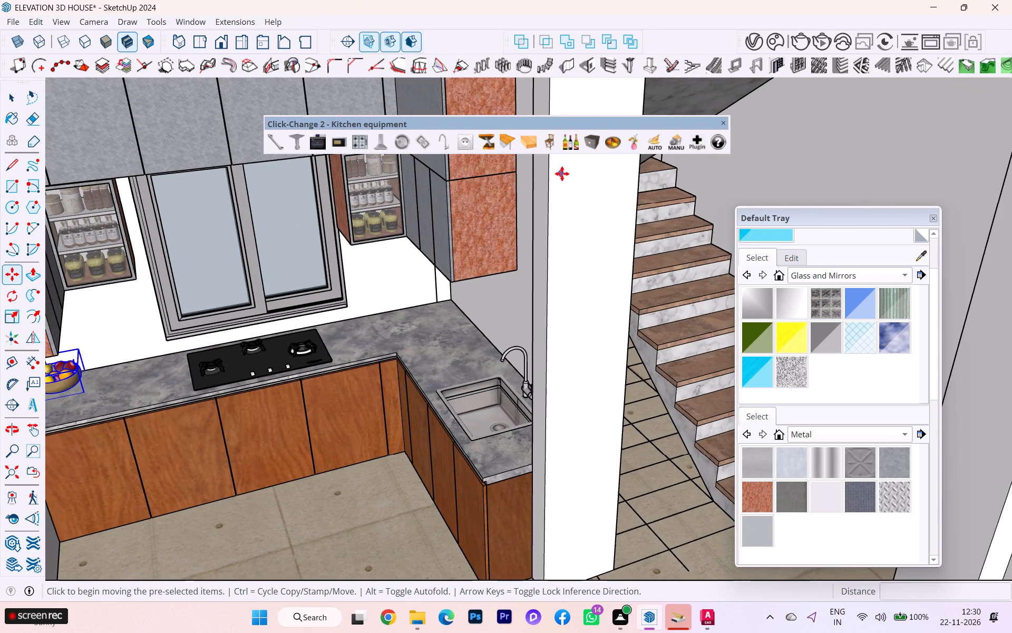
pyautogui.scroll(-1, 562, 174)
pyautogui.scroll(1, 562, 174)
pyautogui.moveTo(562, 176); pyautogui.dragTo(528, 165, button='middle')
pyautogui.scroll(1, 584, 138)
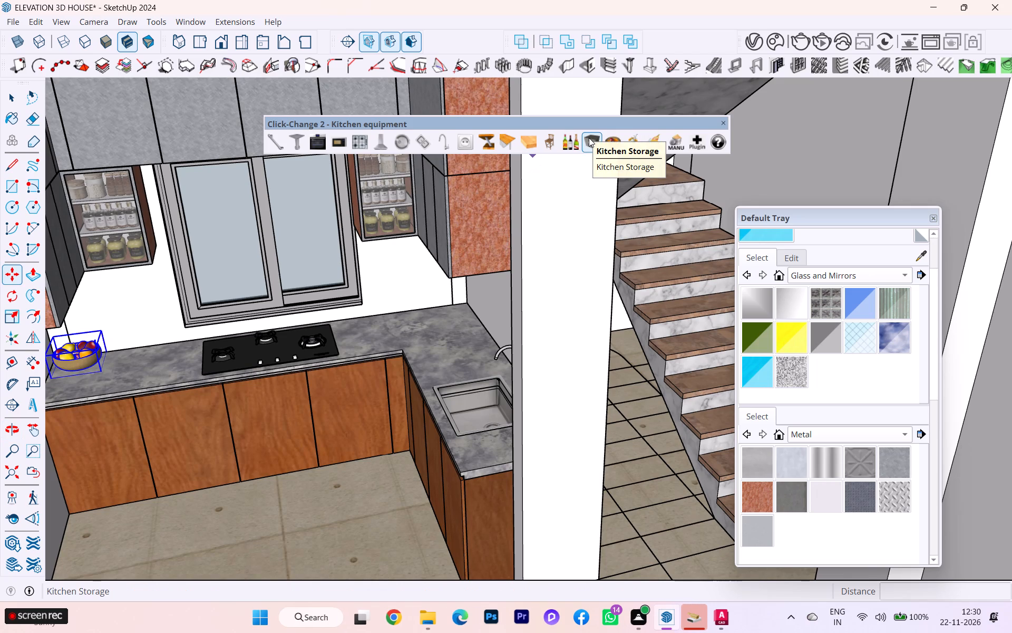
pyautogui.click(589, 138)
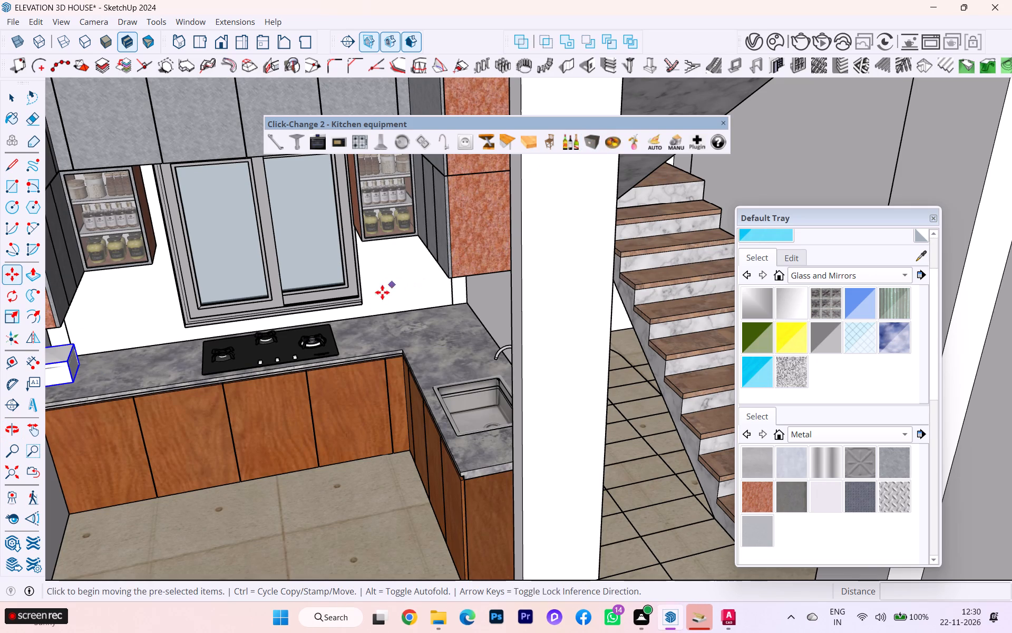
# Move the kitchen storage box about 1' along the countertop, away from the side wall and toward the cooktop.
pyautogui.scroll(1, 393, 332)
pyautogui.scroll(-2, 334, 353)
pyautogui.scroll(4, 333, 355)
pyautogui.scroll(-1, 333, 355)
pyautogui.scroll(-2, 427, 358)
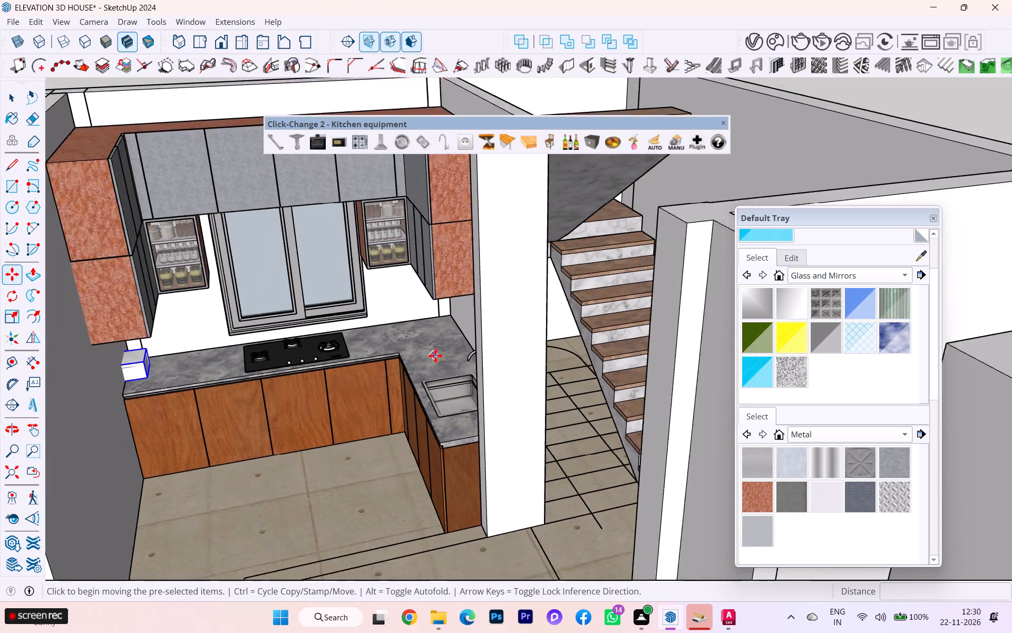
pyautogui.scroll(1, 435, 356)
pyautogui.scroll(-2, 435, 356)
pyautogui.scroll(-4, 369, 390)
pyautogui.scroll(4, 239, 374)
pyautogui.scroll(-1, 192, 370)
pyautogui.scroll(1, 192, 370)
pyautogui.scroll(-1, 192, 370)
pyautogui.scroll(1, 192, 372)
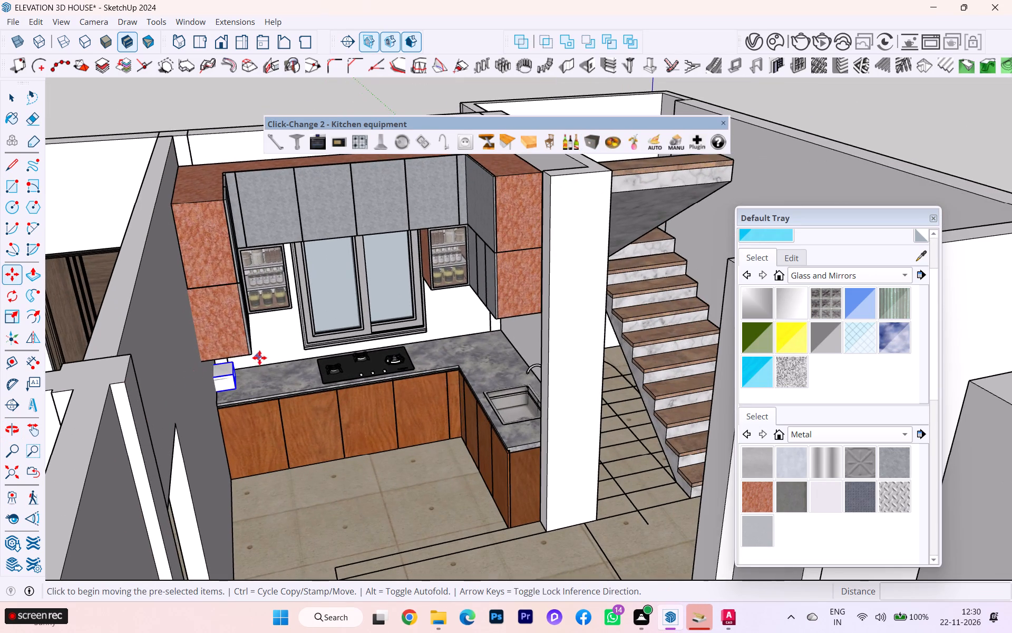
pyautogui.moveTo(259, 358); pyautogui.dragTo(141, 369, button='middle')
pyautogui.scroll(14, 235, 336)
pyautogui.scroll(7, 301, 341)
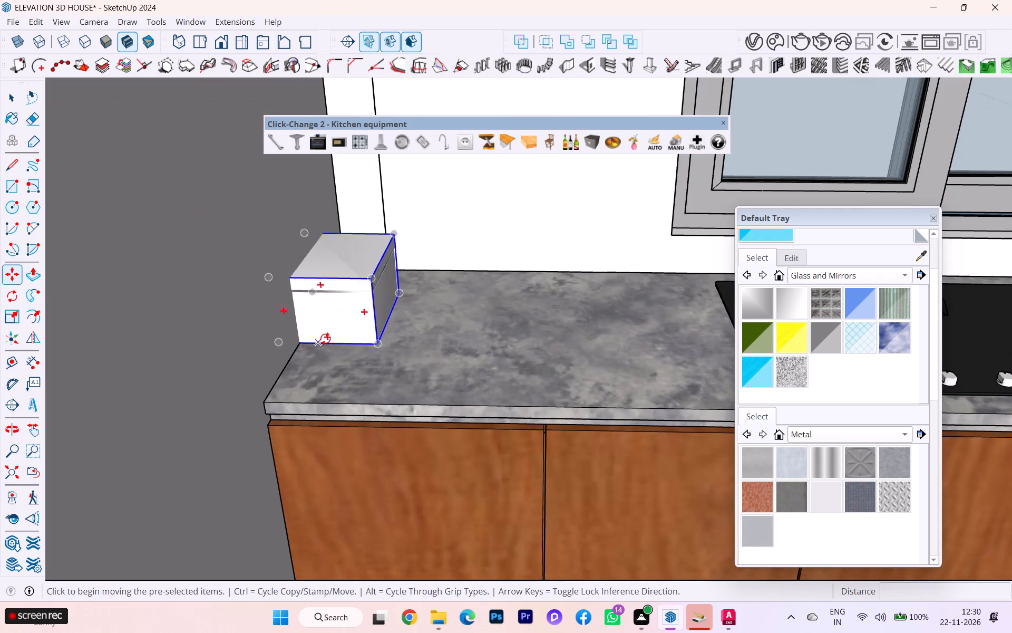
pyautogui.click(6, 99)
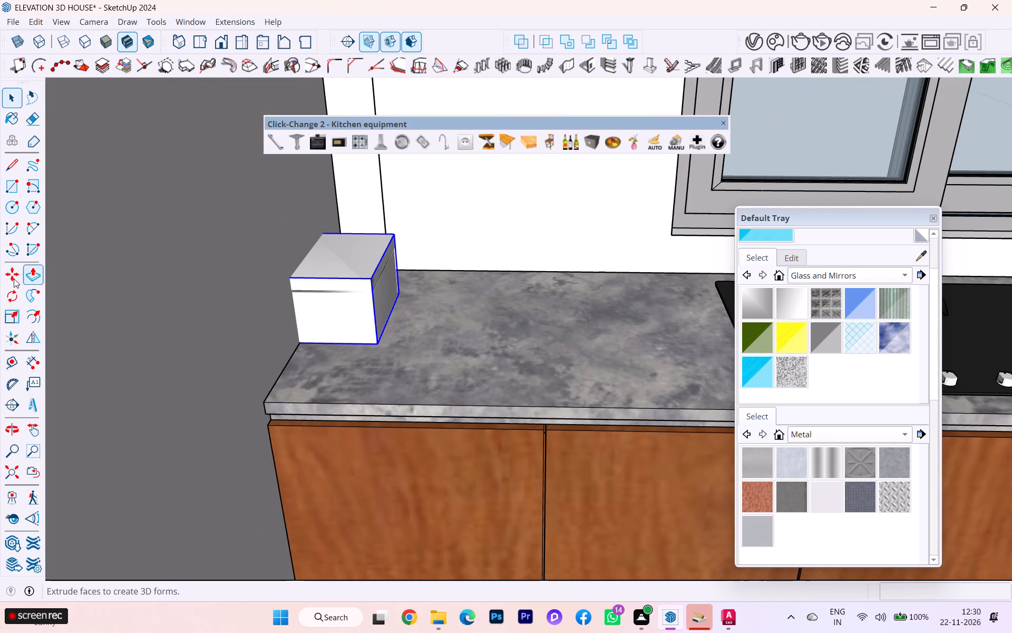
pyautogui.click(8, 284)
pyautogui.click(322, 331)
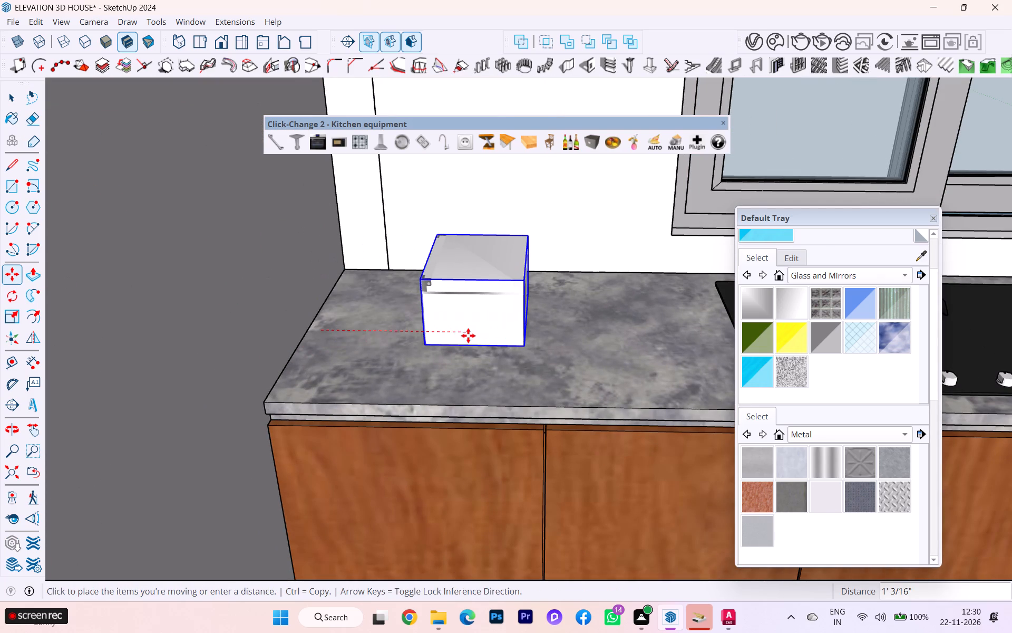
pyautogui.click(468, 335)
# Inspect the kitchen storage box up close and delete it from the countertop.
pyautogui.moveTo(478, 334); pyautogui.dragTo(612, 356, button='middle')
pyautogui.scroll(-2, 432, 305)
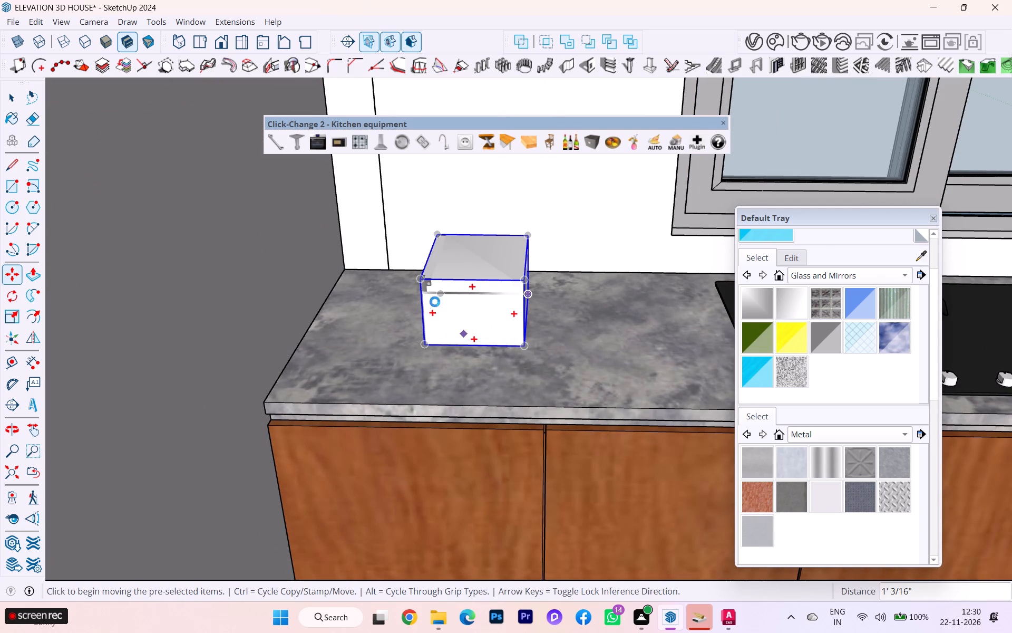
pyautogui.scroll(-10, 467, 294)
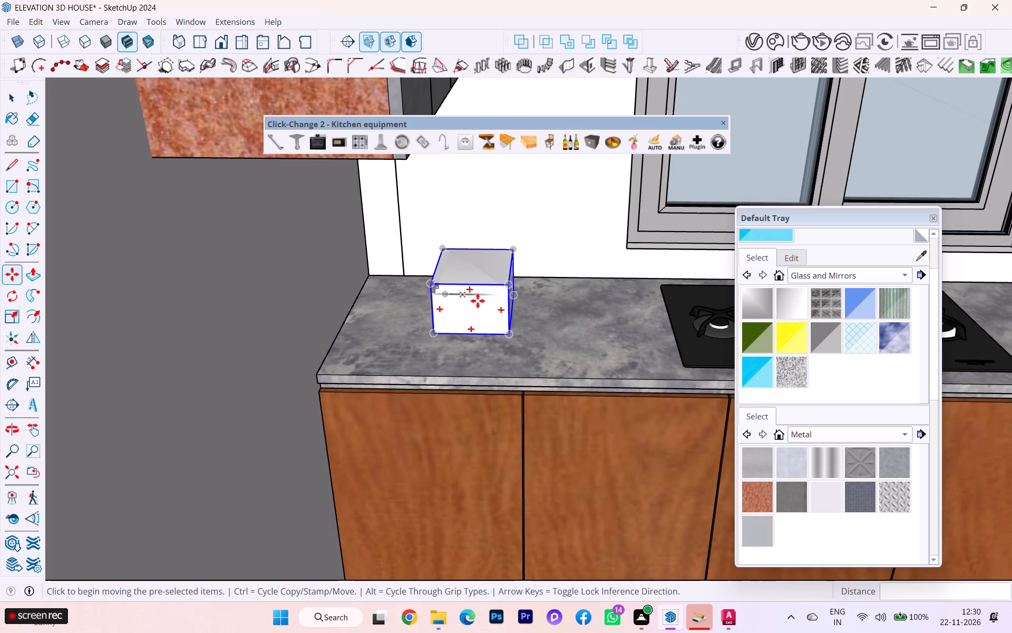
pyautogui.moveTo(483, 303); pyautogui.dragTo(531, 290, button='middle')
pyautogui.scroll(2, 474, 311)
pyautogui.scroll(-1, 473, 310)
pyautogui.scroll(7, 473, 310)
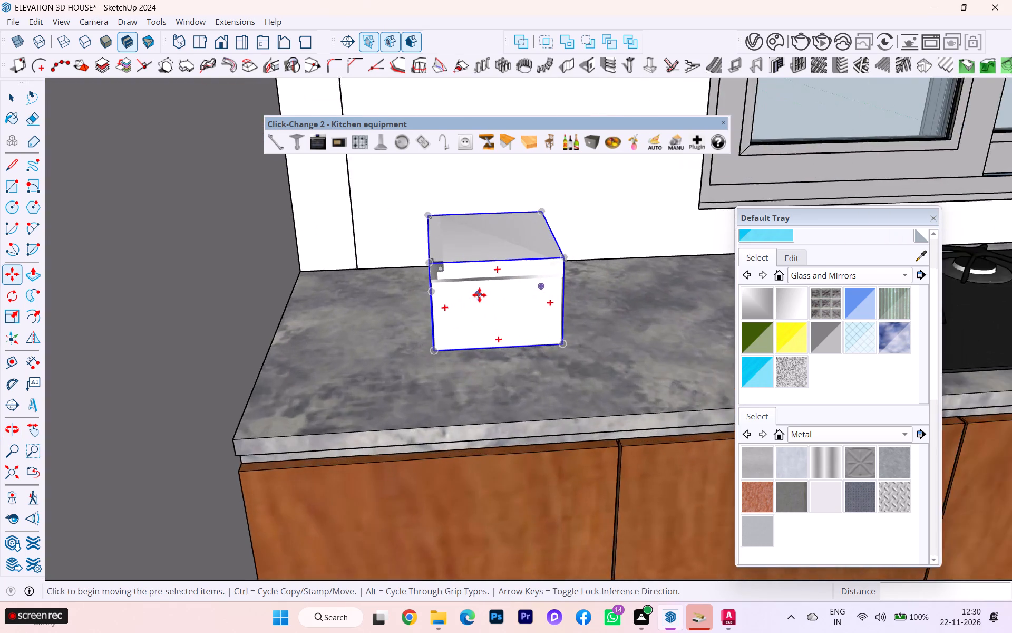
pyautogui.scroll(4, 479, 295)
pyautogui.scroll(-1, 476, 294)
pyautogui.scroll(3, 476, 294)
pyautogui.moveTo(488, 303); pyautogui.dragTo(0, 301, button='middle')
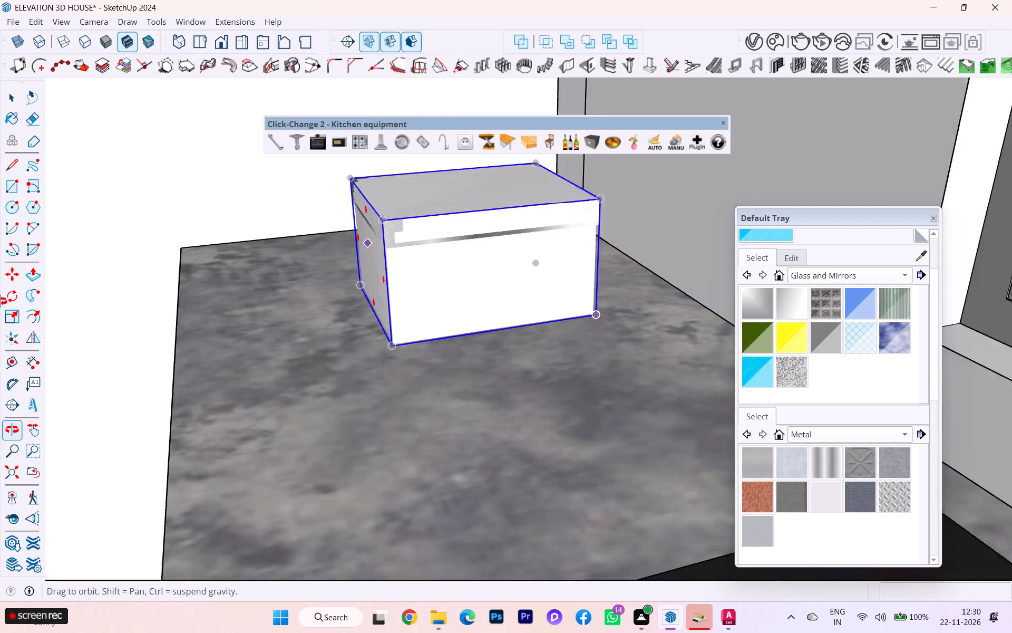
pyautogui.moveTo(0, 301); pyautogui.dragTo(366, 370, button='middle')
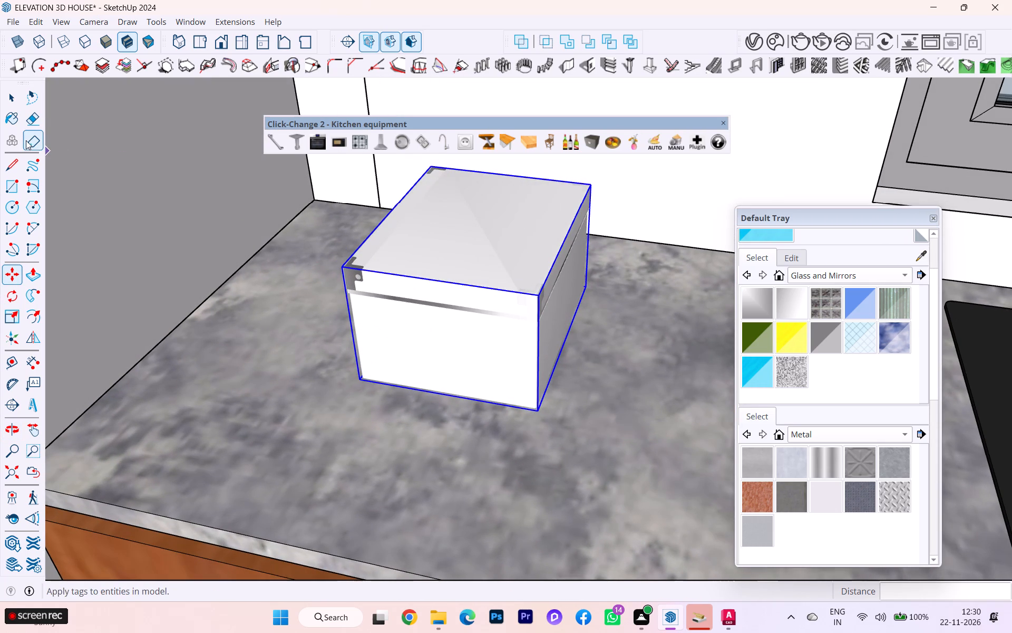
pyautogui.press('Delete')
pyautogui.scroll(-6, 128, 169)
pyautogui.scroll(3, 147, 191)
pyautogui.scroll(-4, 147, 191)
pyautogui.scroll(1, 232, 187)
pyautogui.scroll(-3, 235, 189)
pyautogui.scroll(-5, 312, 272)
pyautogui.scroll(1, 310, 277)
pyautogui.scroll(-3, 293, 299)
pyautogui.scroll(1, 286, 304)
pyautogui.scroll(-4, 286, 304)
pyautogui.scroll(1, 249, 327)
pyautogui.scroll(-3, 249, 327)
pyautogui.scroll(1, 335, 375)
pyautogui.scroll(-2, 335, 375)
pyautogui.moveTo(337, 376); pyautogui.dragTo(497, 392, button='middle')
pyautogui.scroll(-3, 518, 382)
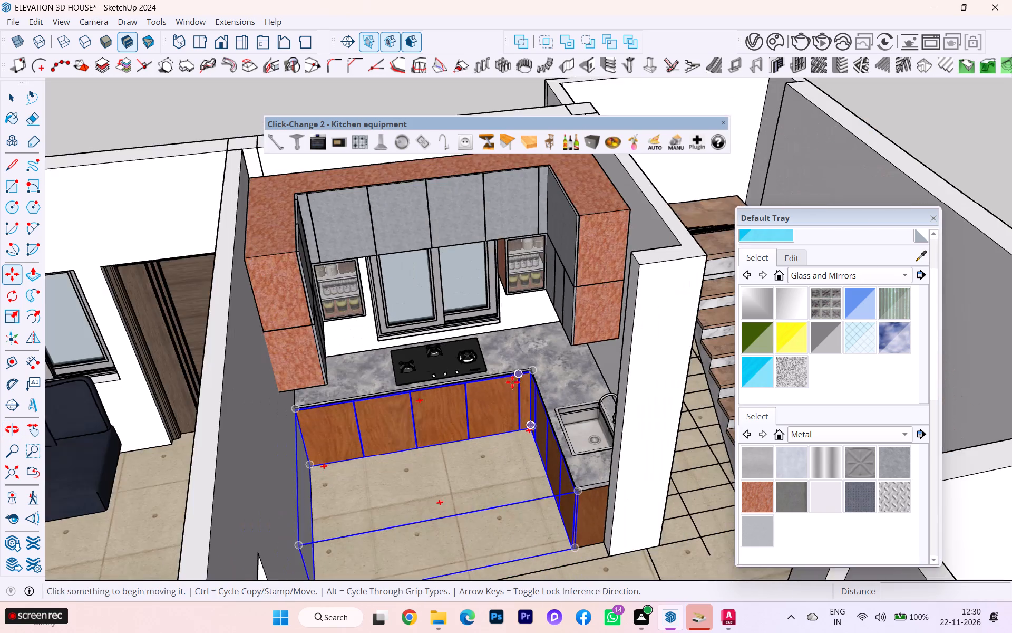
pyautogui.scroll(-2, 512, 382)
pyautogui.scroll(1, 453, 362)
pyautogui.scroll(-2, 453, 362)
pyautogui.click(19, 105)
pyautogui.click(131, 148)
# Place a Fruits component on the countertop in the corner by the side wall, between the wall and the cooktop.
pyautogui.scroll(-1, 402, 202)
pyautogui.moveTo(406, 200); pyautogui.dragTo(362, 133, button='middle')
pyautogui.scroll(5, 562, 135)
pyautogui.scroll(4, 636, 145)
pyautogui.scroll(5, 407, 279)
pyautogui.scroll(2, 356, 323)
pyautogui.scroll(-4, 355, 323)
pyautogui.scroll(1, 355, 323)
pyautogui.moveTo(344, 330); pyautogui.dragTo(317, 248, button='middle')
pyautogui.scroll(5, 329, 253)
pyautogui.scroll(2, 540, 208)
pyautogui.scroll(-1, 540, 208)
pyautogui.scroll(2, 540, 208)
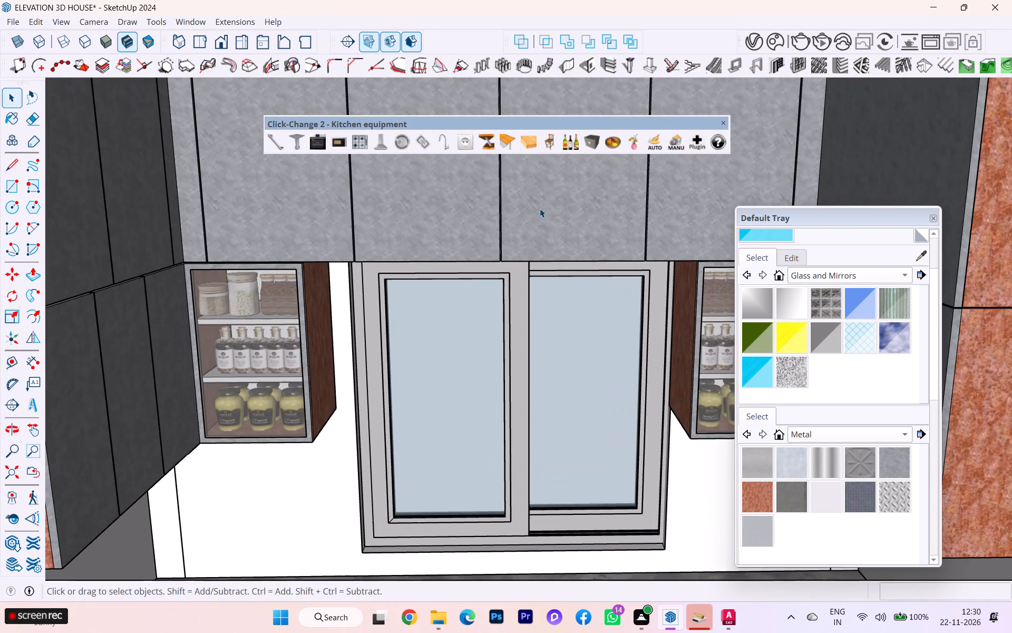
pyautogui.click(610, 141)
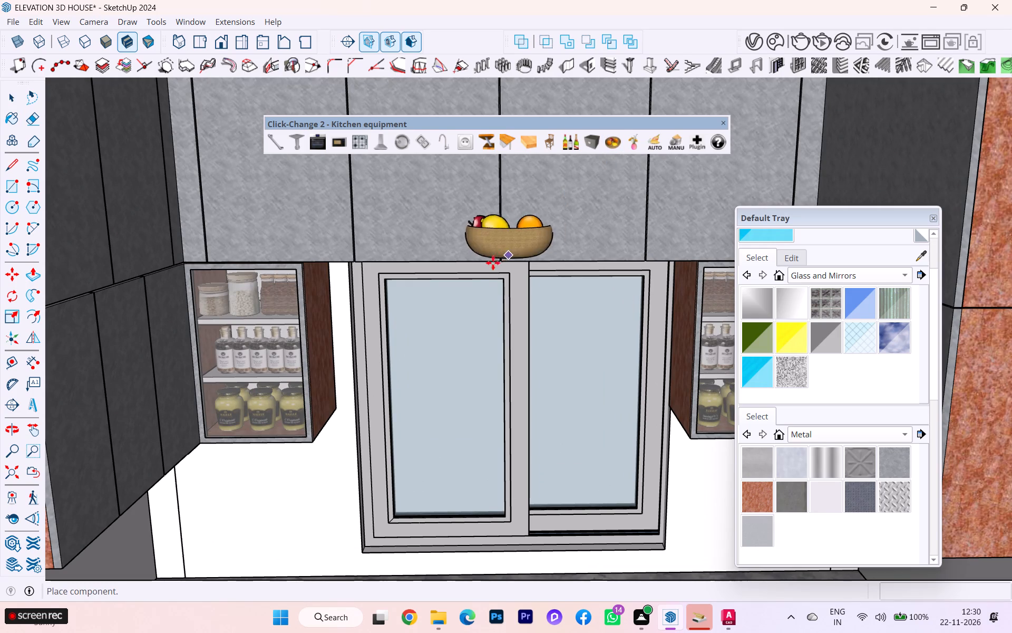
pyautogui.scroll(-3, 466, 291)
pyautogui.scroll(1, 453, 310)
pyautogui.scroll(-6, 453, 310)
pyautogui.scroll(1, 453, 311)
pyautogui.scroll(-1, 452, 313)
pyautogui.click(242, 530)
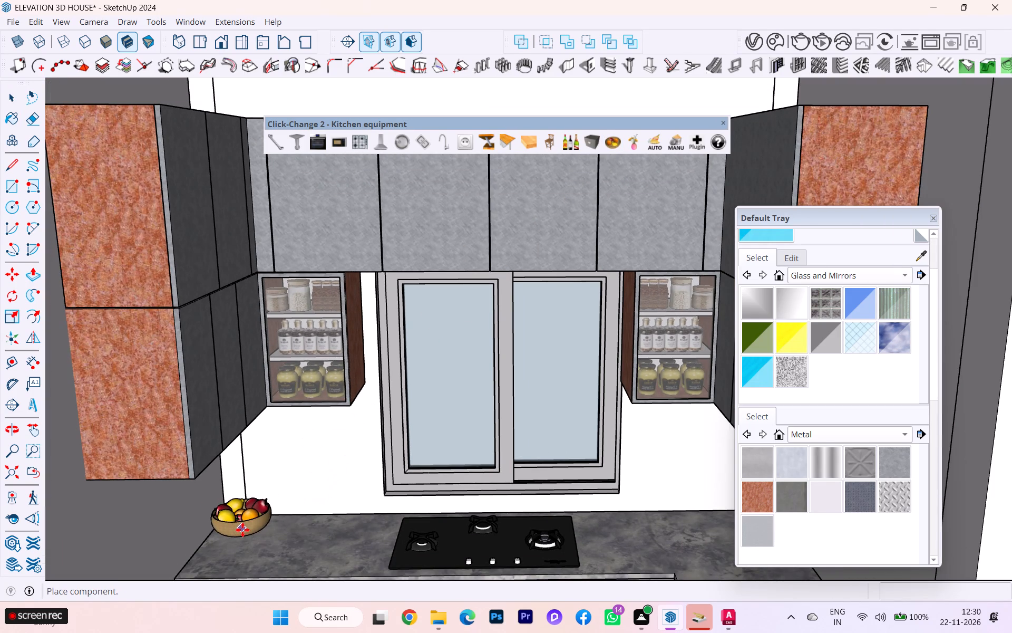
# Cycle the placed Fruits component through its variants to the wire basket of fruit.
pyautogui.click(611, 146)
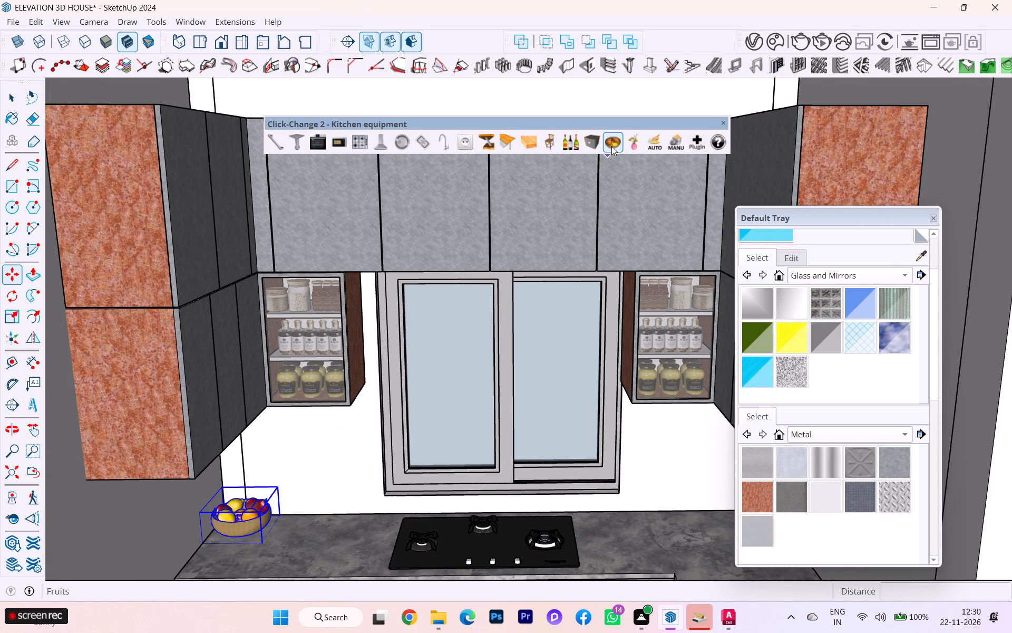
pyautogui.click(611, 146)
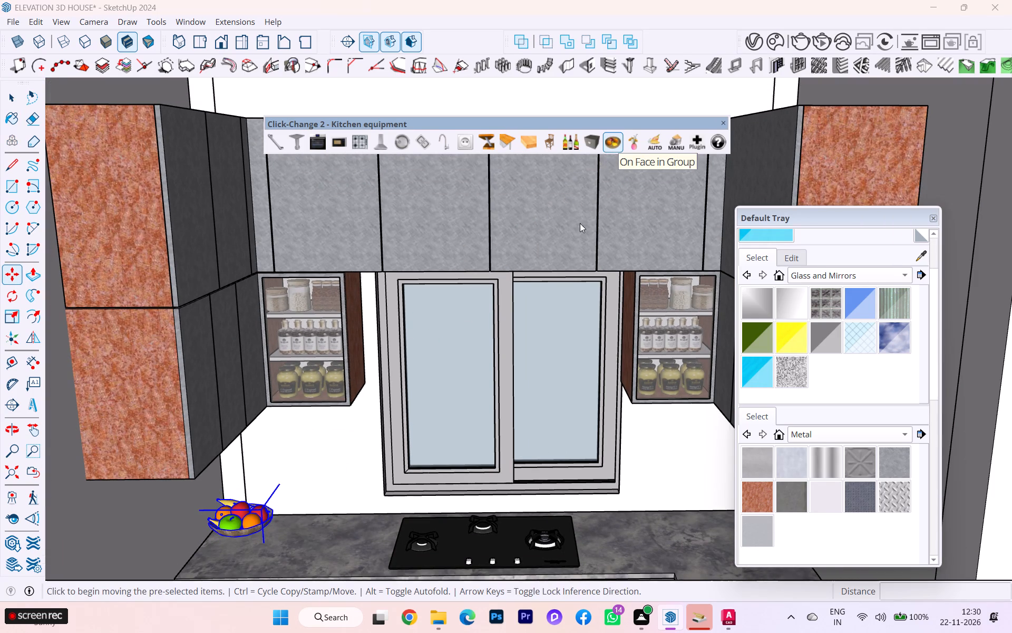
# Adjust the wire fruit basket's position in the counter corner with two moves of about 3 5/16" and 3 1/8".
pyautogui.scroll(6, 226, 553)
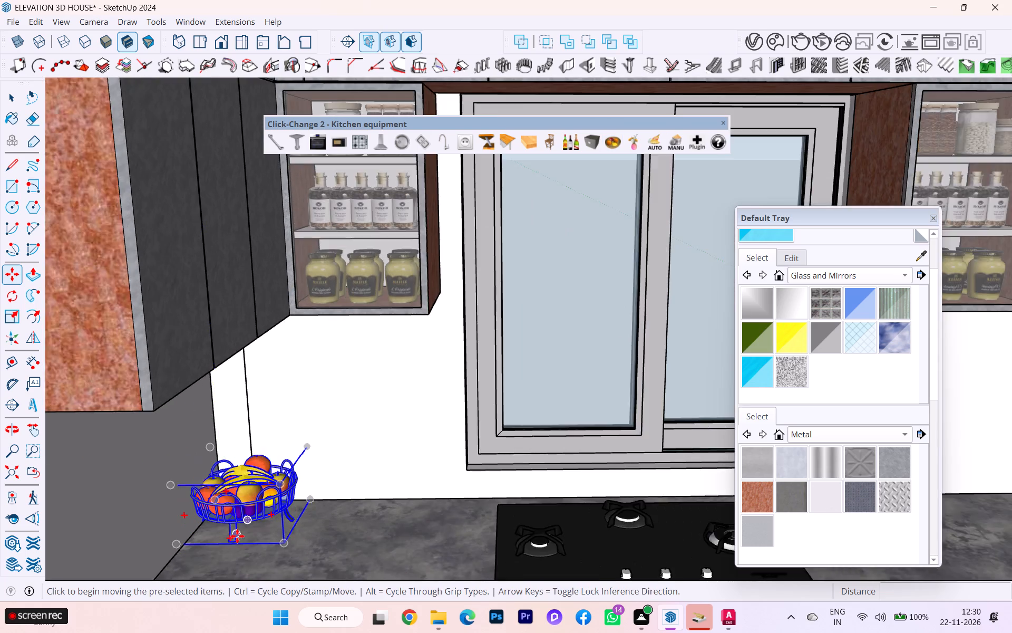
pyautogui.scroll(3, 237, 536)
pyautogui.click(246, 515)
pyautogui.click(284, 515)
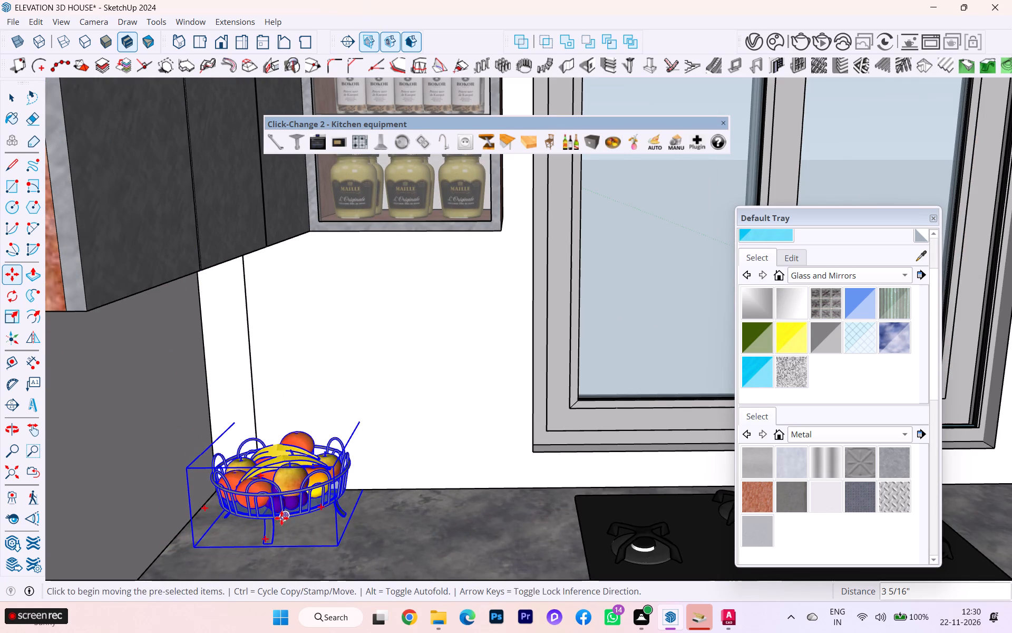
pyautogui.click(281, 518)
pyautogui.click(268, 530)
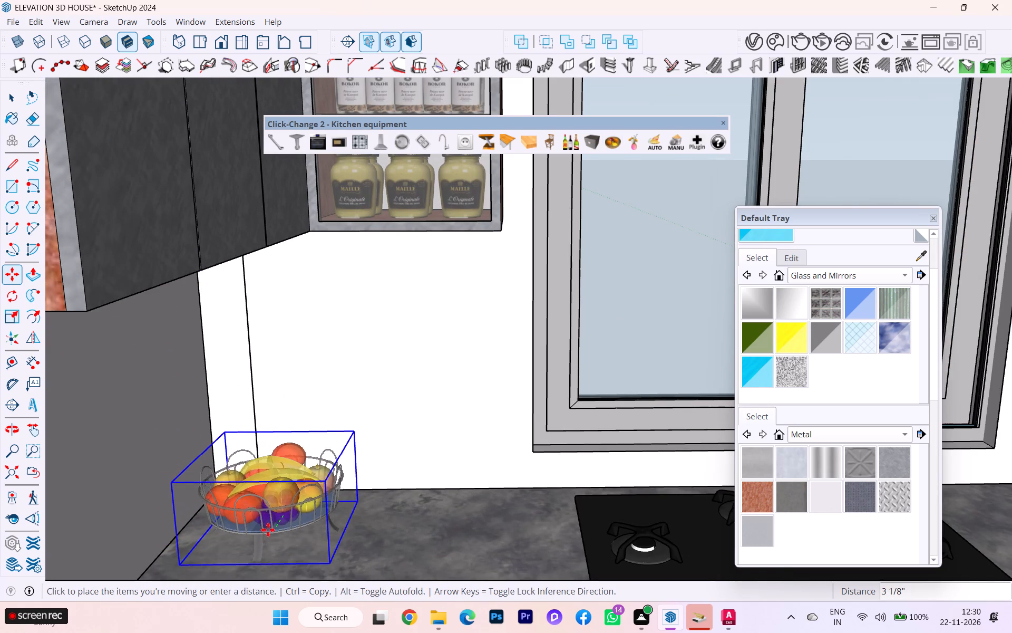
pyautogui.scroll(-14, 313, 496)
pyautogui.scroll(2, 329, 485)
pyautogui.scroll(-5, 329, 485)
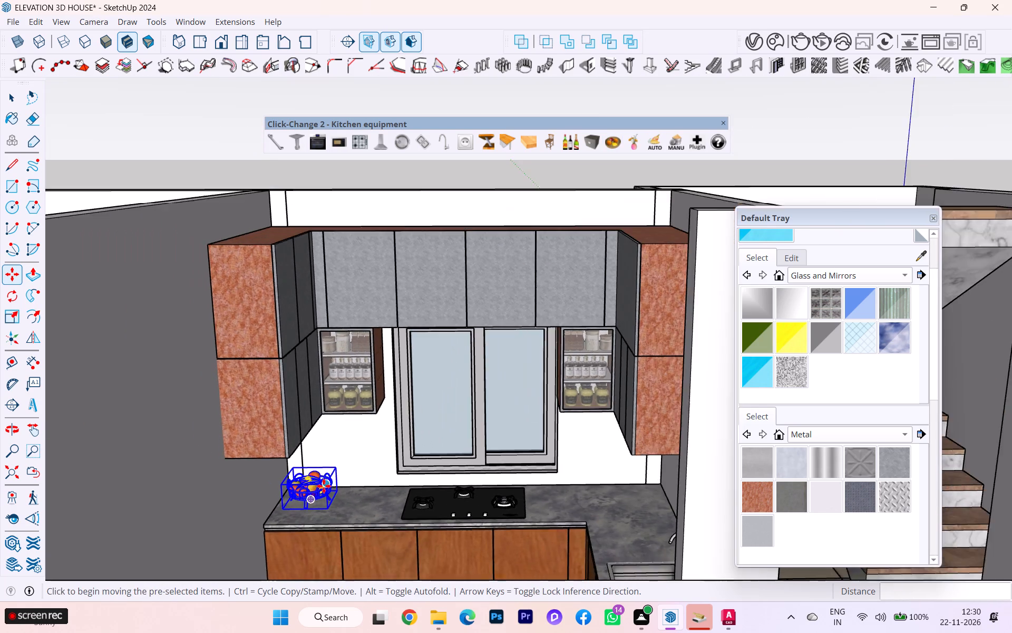
pyautogui.scroll(-3, 324, 486)
pyautogui.click(17, 101)
pyautogui.click(196, 144)
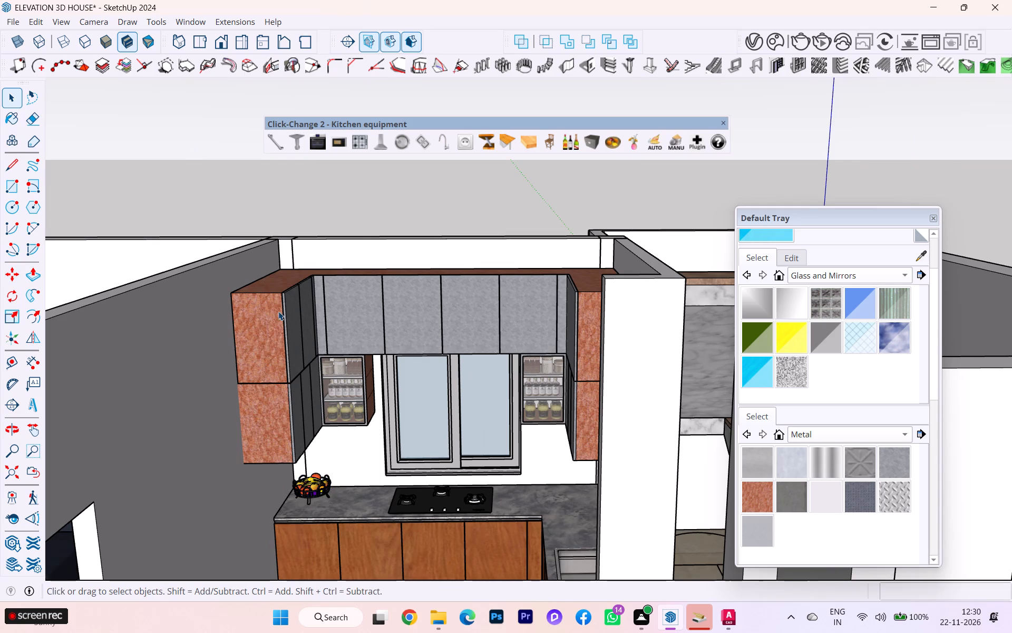
# Place a Flowers component at the countertop's end by the side wall, next to the wire fruit basket.
pyautogui.scroll(3, 299, 357)
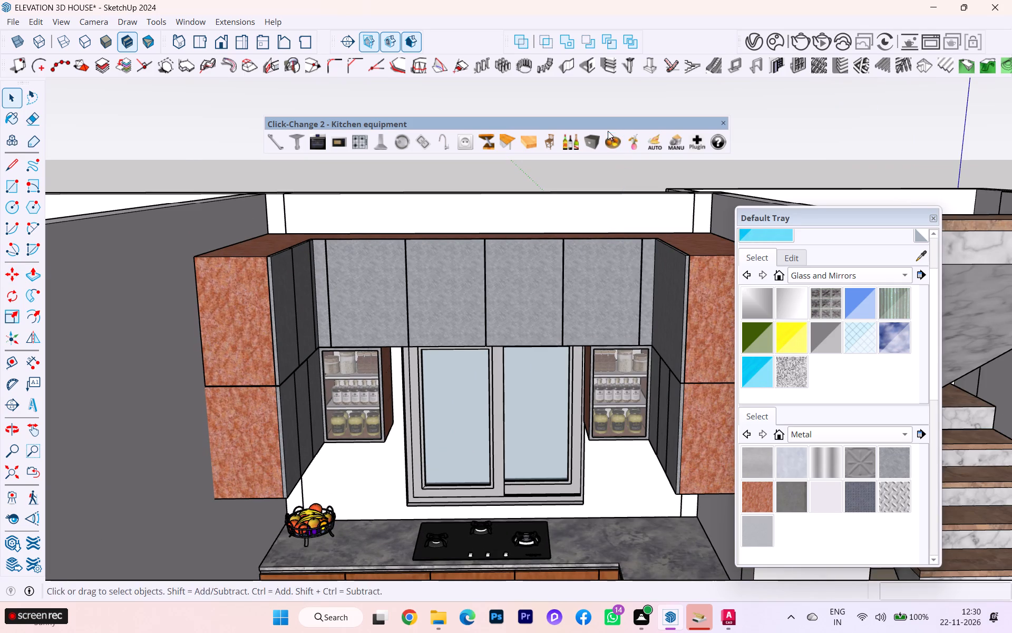
pyautogui.click(631, 145)
pyautogui.scroll(2, 332, 513)
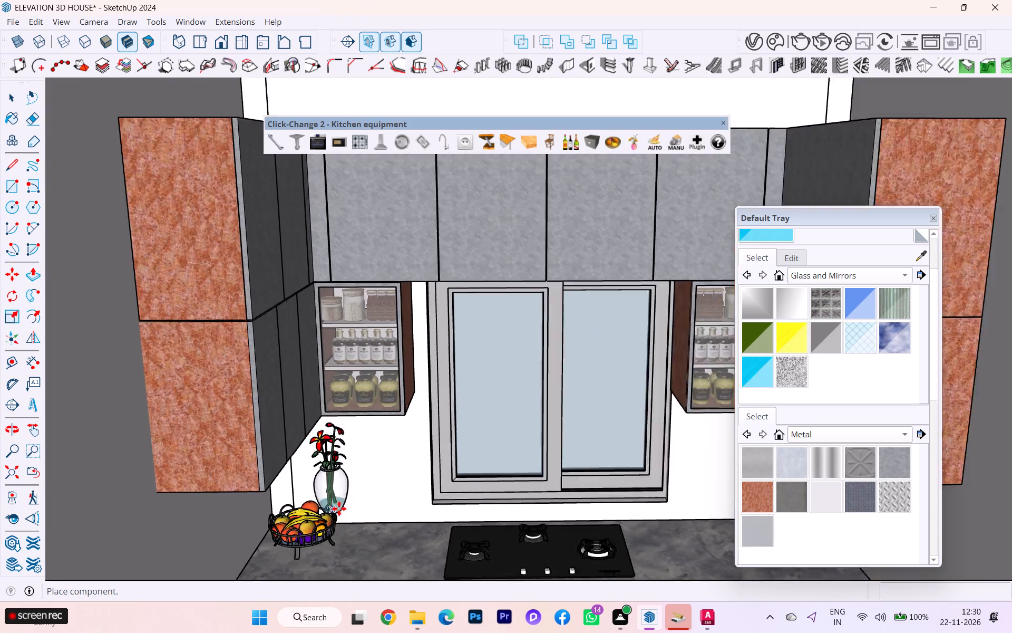
pyautogui.scroll(4, 339, 509)
pyautogui.scroll(-10, 340, 498)
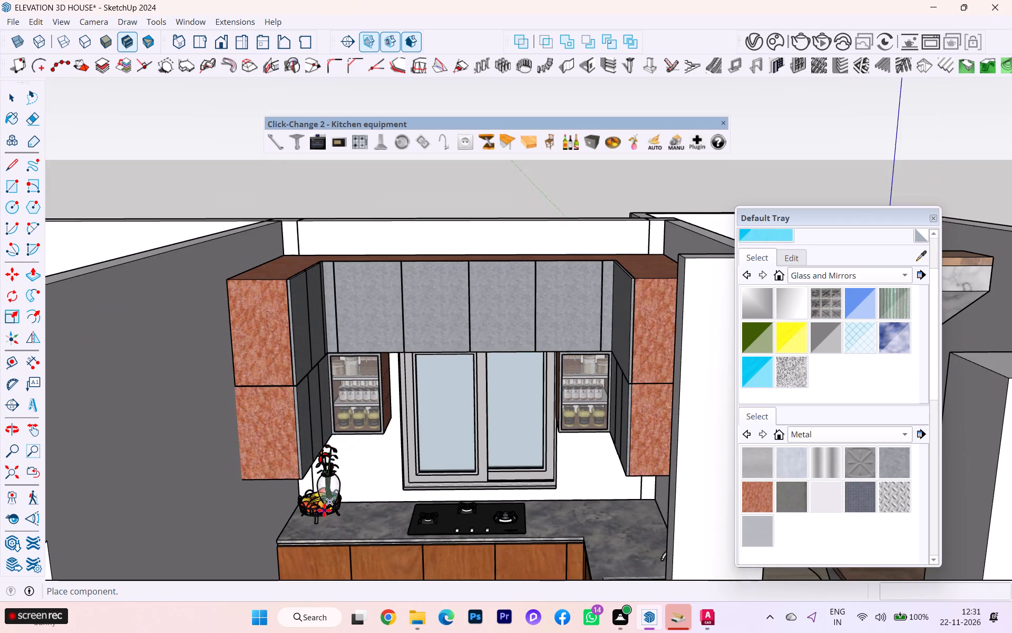
pyautogui.scroll(1, 323, 513)
pyautogui.scroll(-1, 317, 524)
pyautogui.scroll(6, 314, 528)
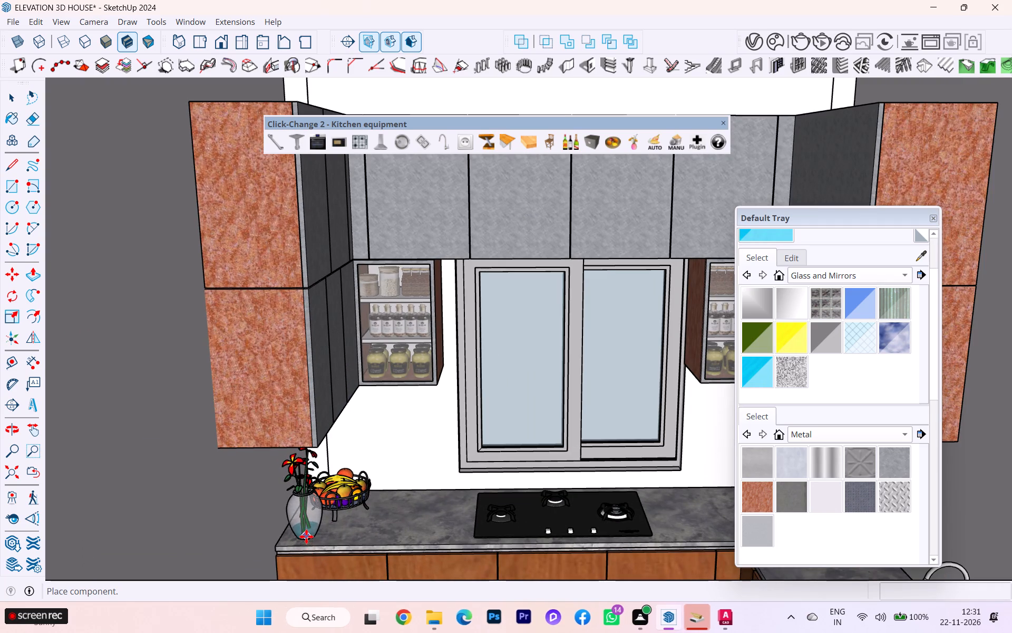
pyautogui.click(306, 536)
# Adjust the flower vase's position at the counter end with two moves, a short one and one of about 3 1/16".
pyautogui.scroll(2, 329, 500)
pyautogui.scroll(-1, 329, 499)
pyautogui.scroll(1, 329, 499)
pyautogui.scroll(-2, 388, 447)
pyautogui.moveTo(390, 447); pyautogui.dragTo(242, 451, button='middle')
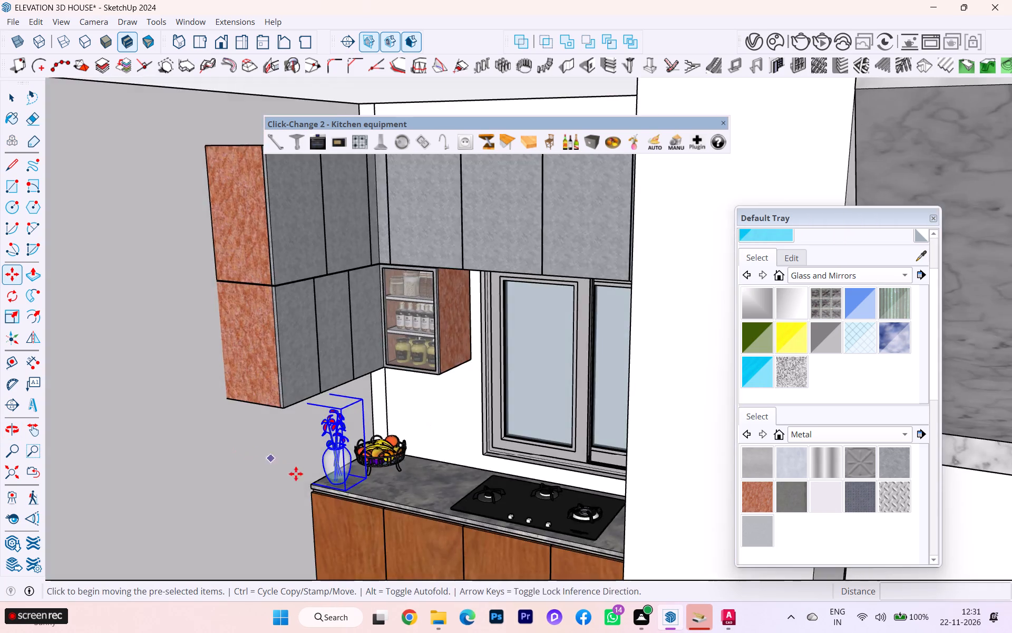
pyautogui.scroll(2, 306, 480)
pyautogui.scroll(-1, 307, 481)
pyautogui.scroll(6, 312, 485)
pyautogui.scroll(-2, 362, 498)
pyautogui.scroll(1, 362, 498)
pyautogui.scroll(-1, 362, 498)
pyautogui.scroll(6, 362, 498)
pyautogui.click(352, 469)
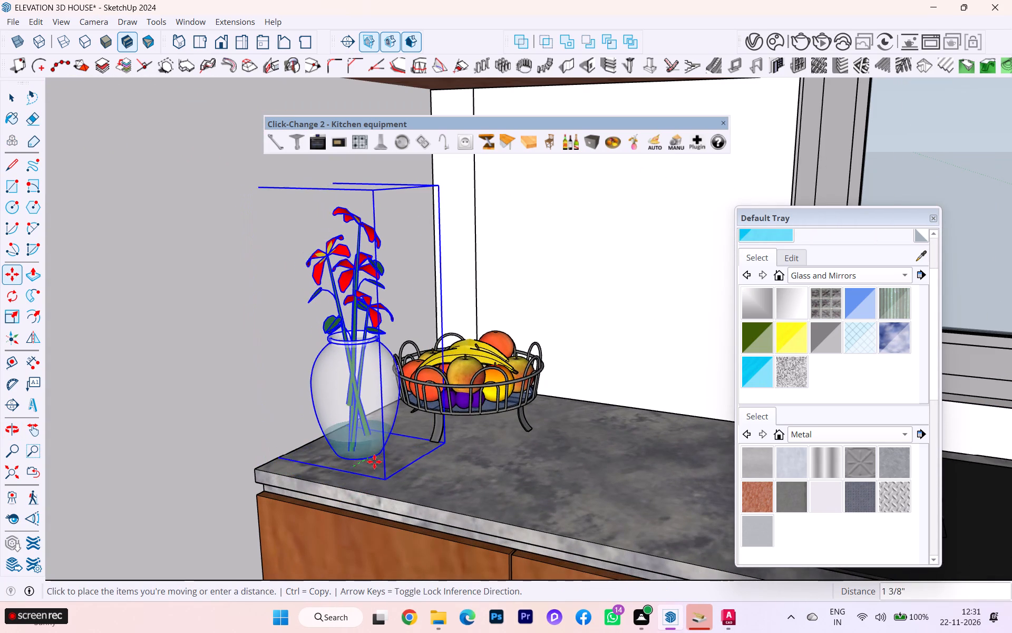
pyautogui.click(381, 456)
pyautogui.scroll(-4, 385, 455)
pyautogui.moveTo(373, 466); pyautogui.dragTo(289, 483, button='middle')
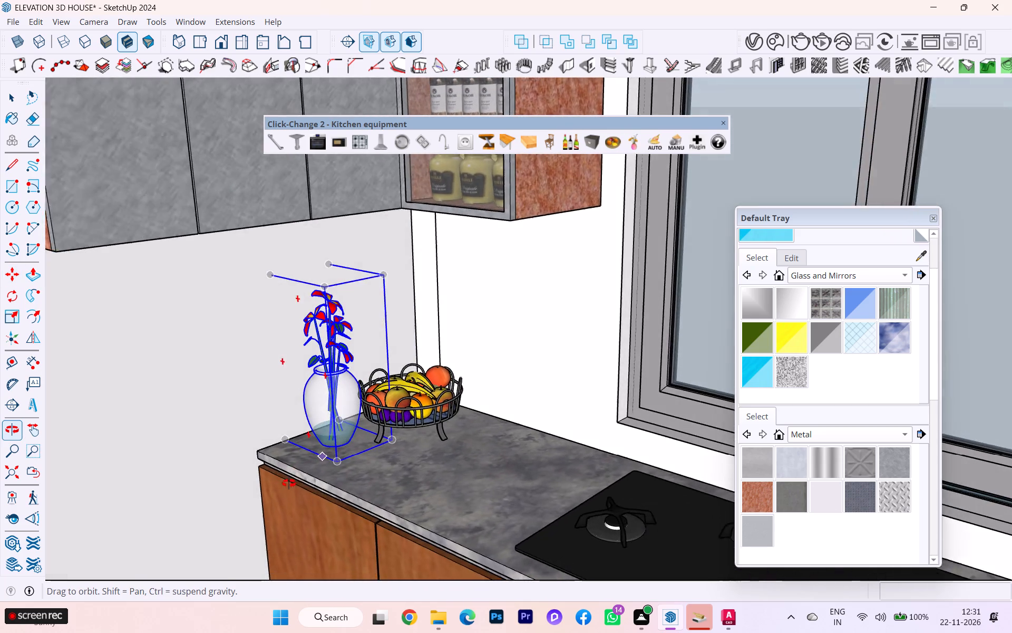
pyautogui.moveTo(289, 483); pyautogui.dragTo(288, 483, button='middle')
pyautogui.scroll(2, 323, 452)
pyautogui.scroll(-1, 324, 451)
pyautogui.scroll(1, 324, 451)
pyautogui.click(328, 447)
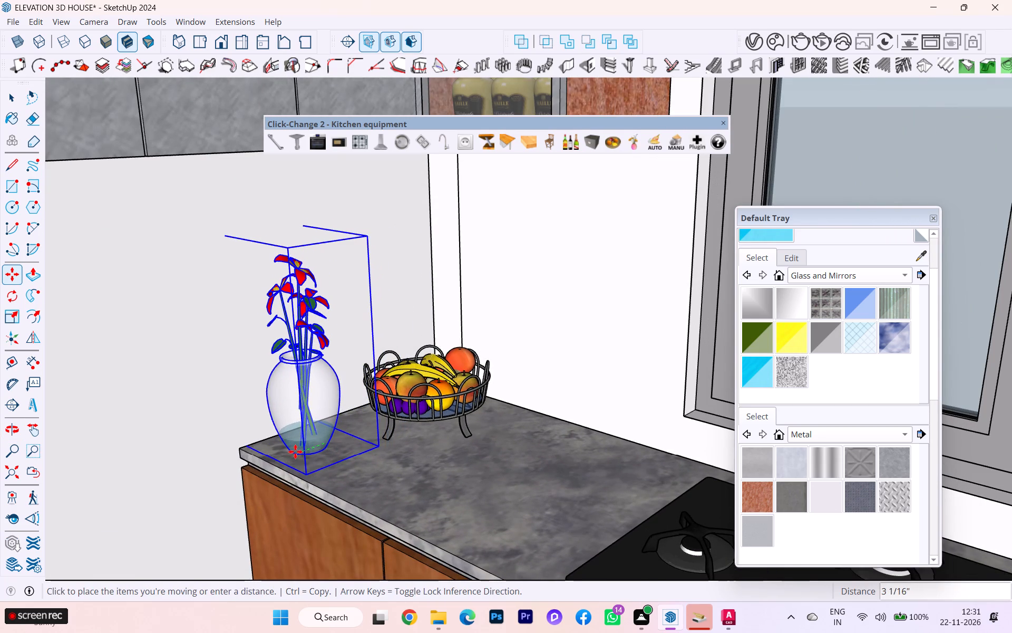
pyautogui.click(295, 452)
# Deselect the vase and examine the countertop accessories, cooktop, sink and base cabinets from several distances and angles.
pyautogui.scroll(-2, 345, 450)
pyautogui.moveTo(405, 459); pyautogui.dragTo(500, 459, button='middle')
pyautogui.scroll(-7, 420, 435)
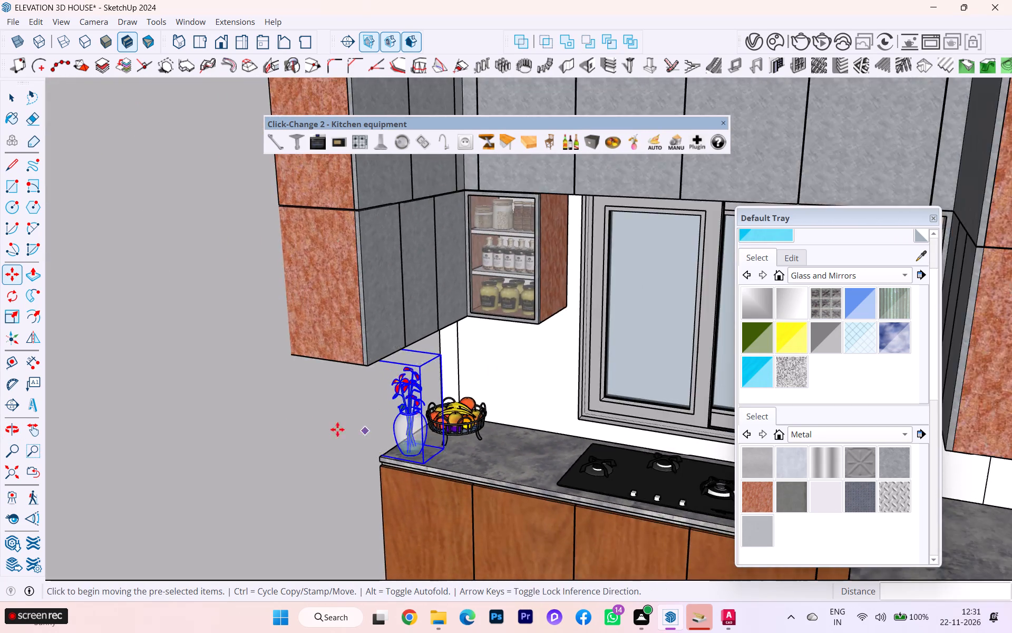
pyautogui.scroll(-6, 285, 429)
pyautogui.moveTo(327, 455); pyautogui.dragTo(500, 469, button='middle')
pyautogui.scroll(-1, 531, 451)
pyautogui.scroll(1, 531, 451)
pyautogui.scroll(-7, 531, 451)
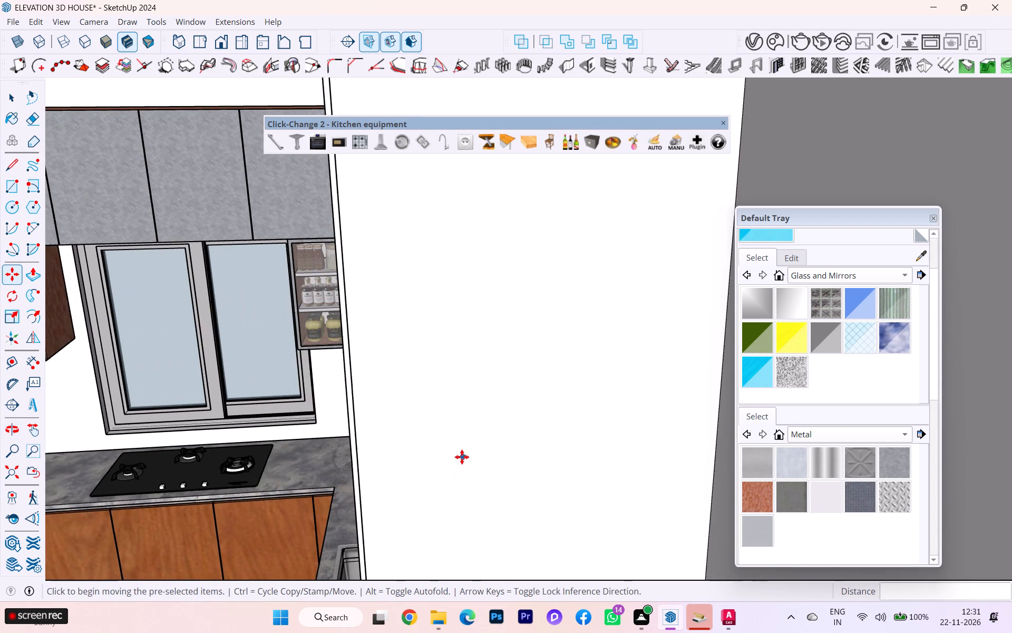
pyautogui.scroll(-3, 461, 453)
pyautogui.scroll(4, 461, 453)
pyautogui.scroll(-4, 269, 431)
pyautogui.scroll(1, 275, 429)
pyautogui.scroll(-2, 276, 428)
pyautogui.scroll(2, 278, 428)
pyautogui.scroll(-1, 280, 427)
pyautogui.scroll(-3, 408, 424)
pyautogui.scroll(2, 412, 424)
pyautogui.scroll(-4, 413, 424)
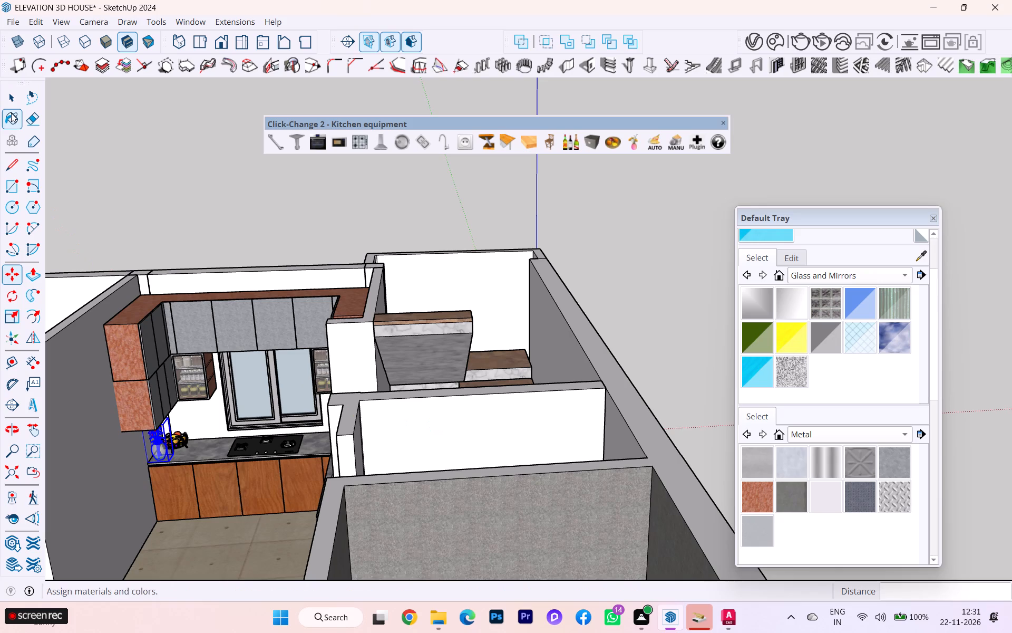
pyautogui.click(18, 98)
pyautogui.click(198, 179)
pyautogui.scroll(5, 94, 453)
pyautogui.scroll(-2, 150, 419)
pyautogui.scroll(3, 150, 419)
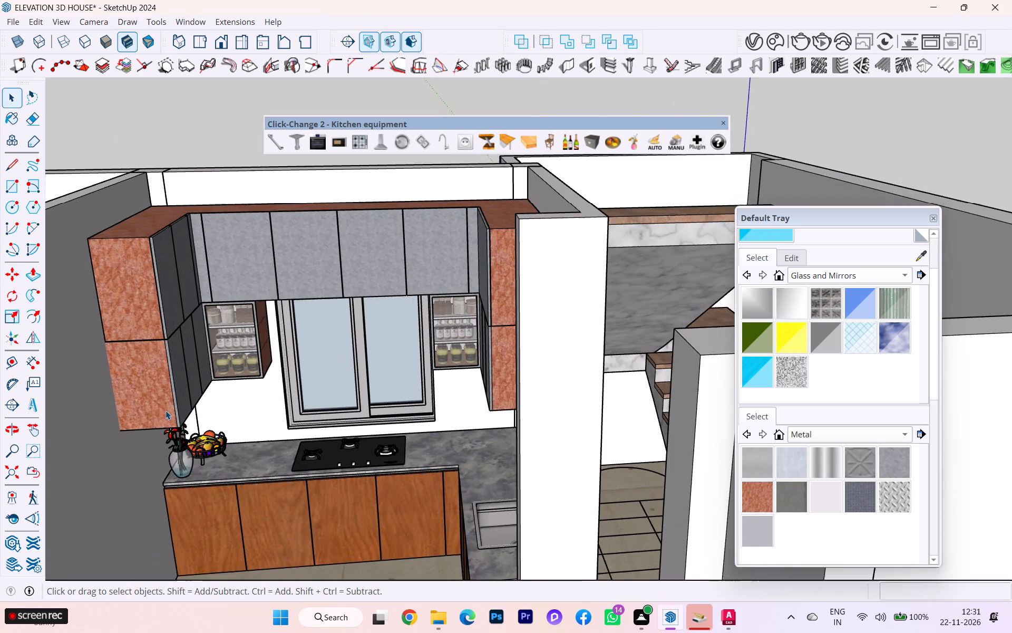
pyautogui.scroll(5, 172, 491)
pyautogui.scroll(-1, 184, 506)
pyautogui.scroll(2, 184, 506)
pyautogui.scroll(-2, 184, 506)
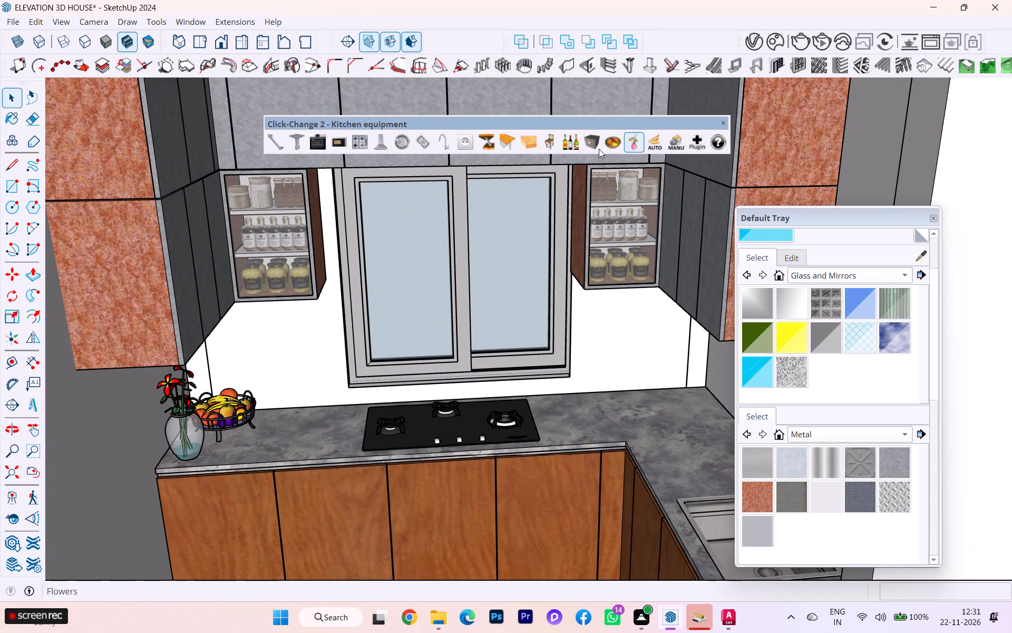
pyautogui.scroll(-3, 321, 254)
pyautogui.scroll(3, 352, 270)
pyautogui.scroll(-6, 354, 271)
pyautogui.scroll(1, 363, 272)
pyautogui.scroll(-3, 363, 272)
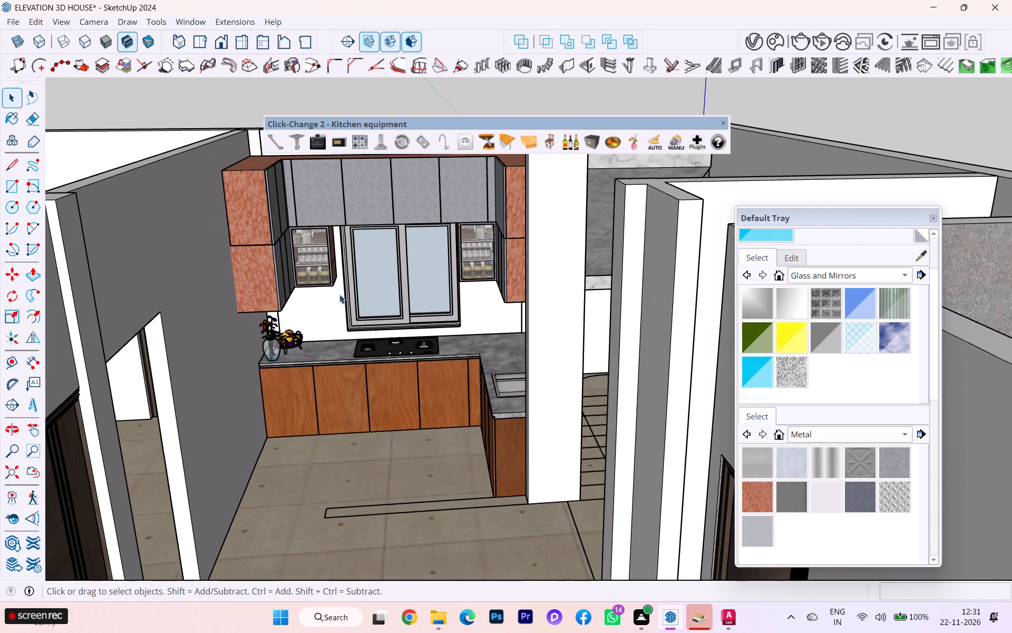
pyautogui.moveTo(339, 295); pyautogui.dragTo(370, 314, button='middle')
pyautogui.scroll(5, 366, 355)
pyautogui.scroll(1, 288, 373)
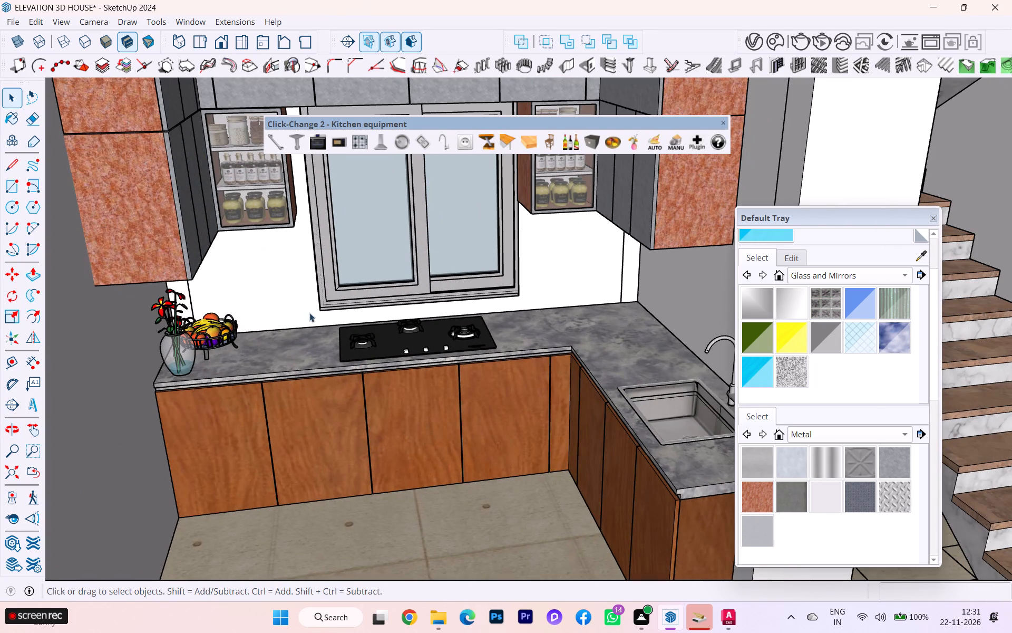
# Place a Handles component on the front of the end base cabinet door below the flower vase, near the door seam.
pyautogui.click(277, 139)
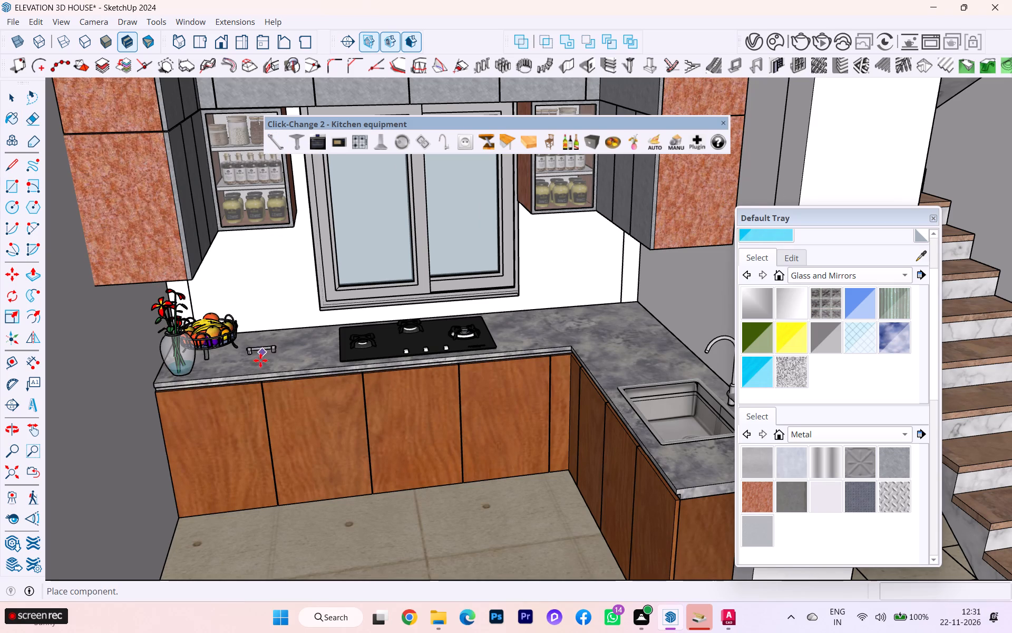
pyautogui.scroll(7, 266, 469)
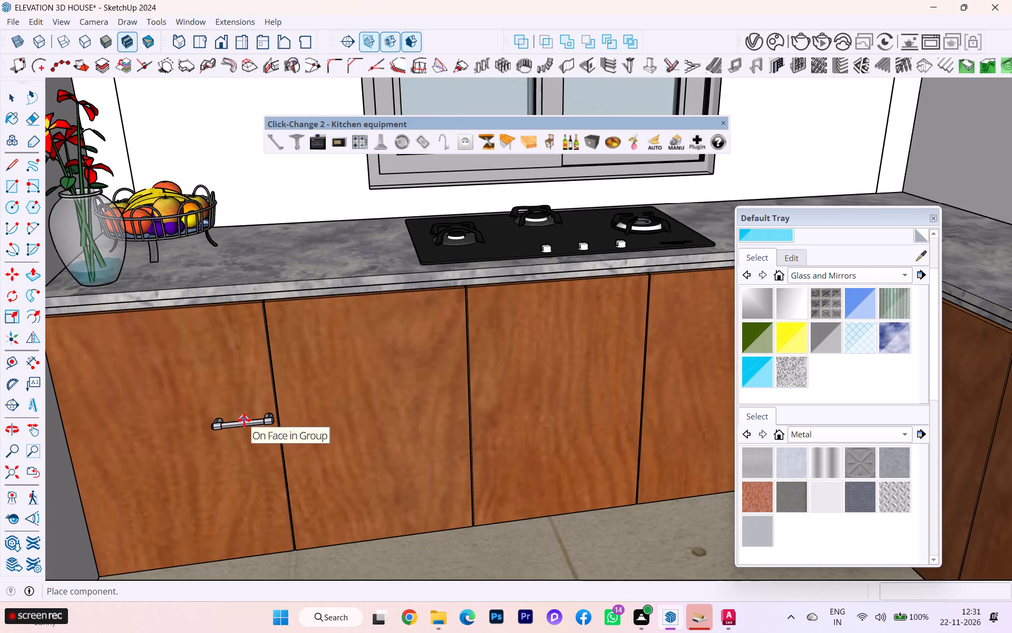
pyautogui.scroll(5, 244, 420)
pyautogui.scroll(-1, 244, 420)
pyautogui.scroll(2, 244, 420)
pyautogui.click(247, 414)
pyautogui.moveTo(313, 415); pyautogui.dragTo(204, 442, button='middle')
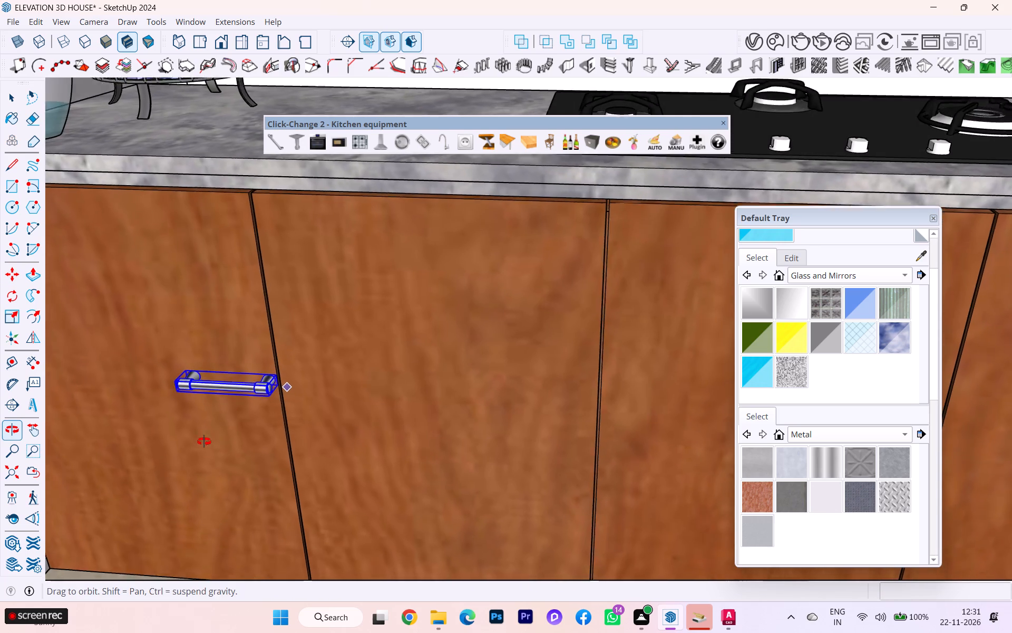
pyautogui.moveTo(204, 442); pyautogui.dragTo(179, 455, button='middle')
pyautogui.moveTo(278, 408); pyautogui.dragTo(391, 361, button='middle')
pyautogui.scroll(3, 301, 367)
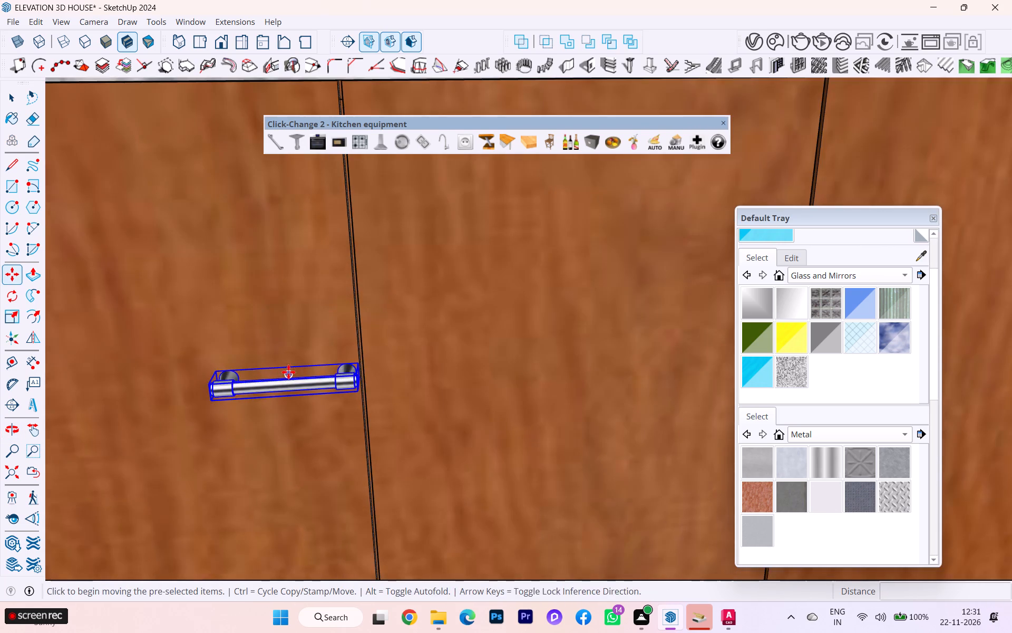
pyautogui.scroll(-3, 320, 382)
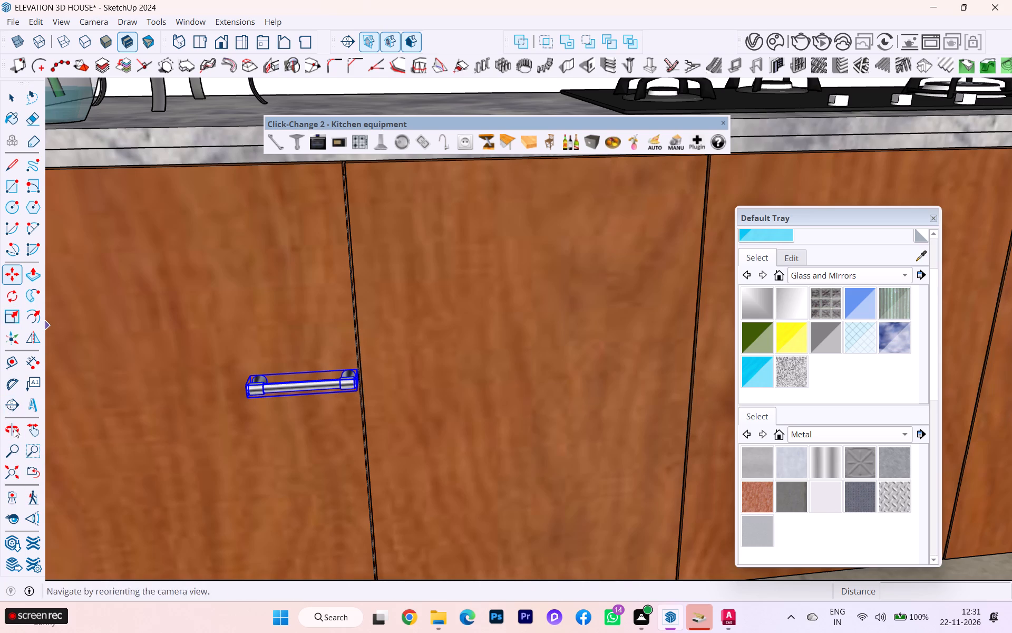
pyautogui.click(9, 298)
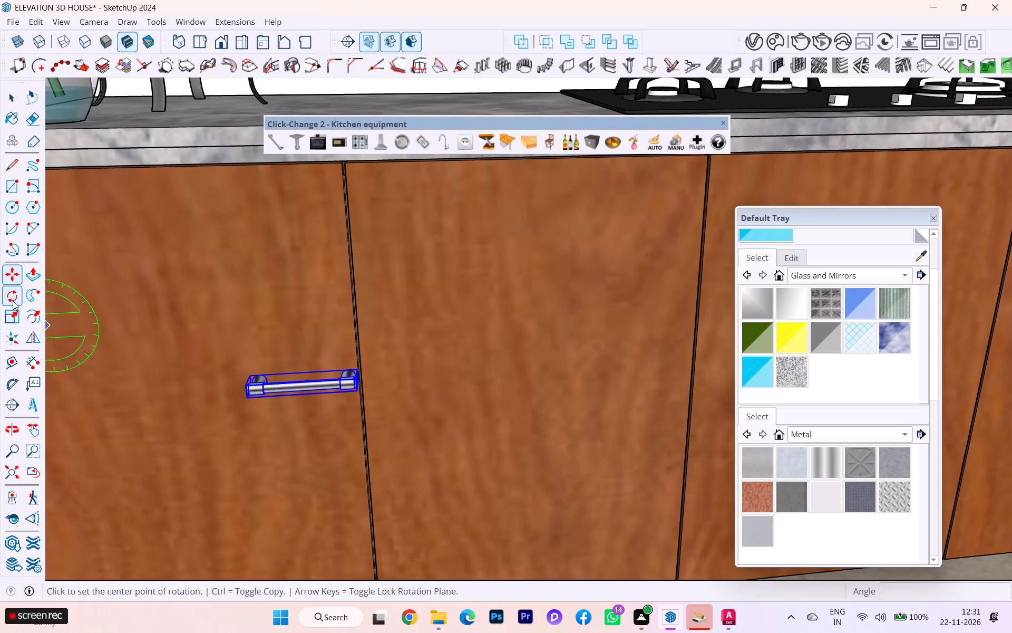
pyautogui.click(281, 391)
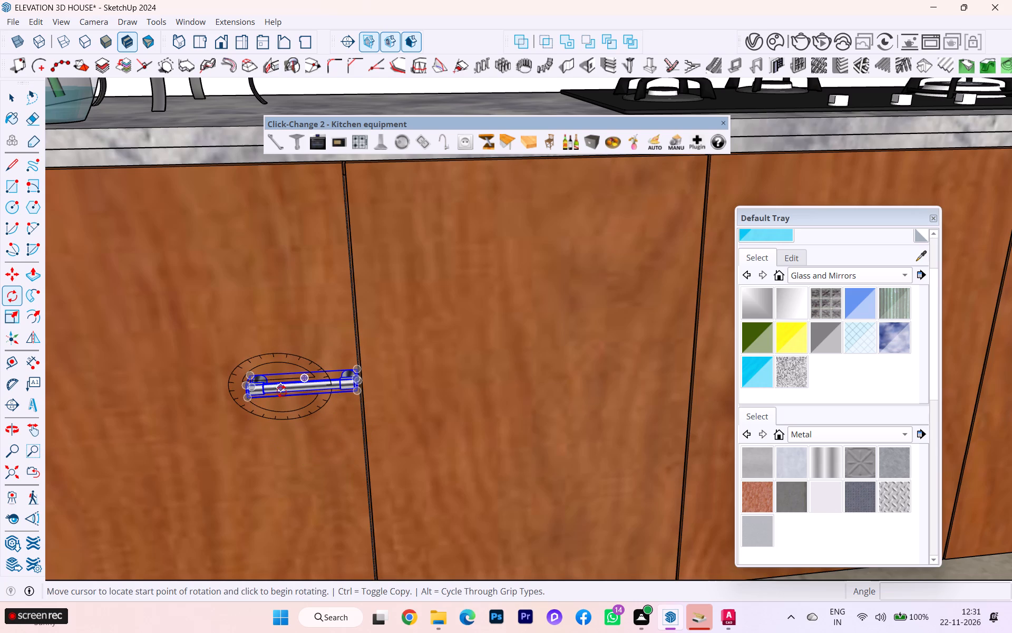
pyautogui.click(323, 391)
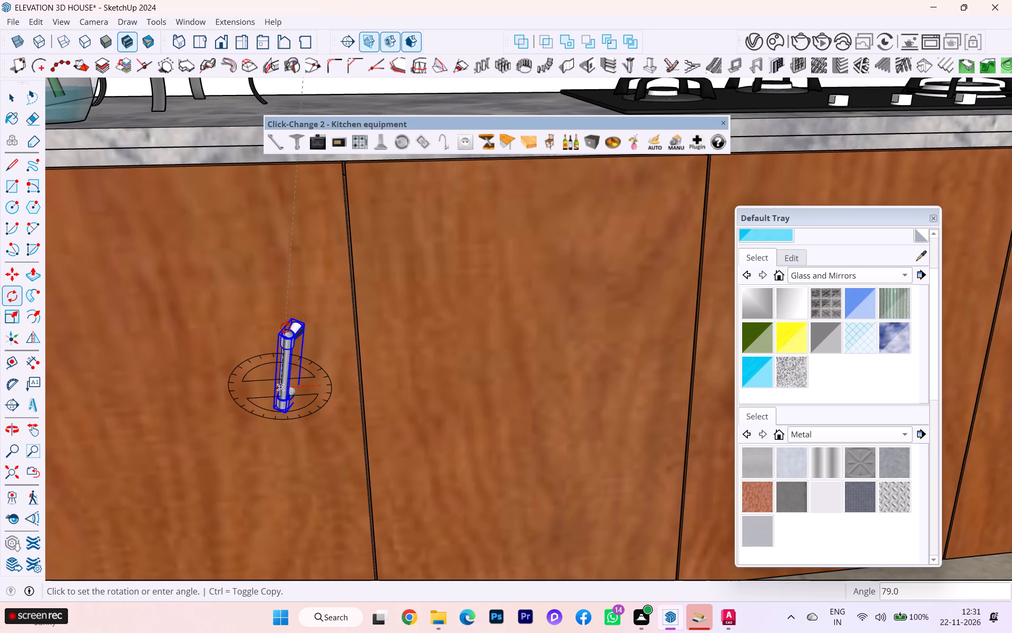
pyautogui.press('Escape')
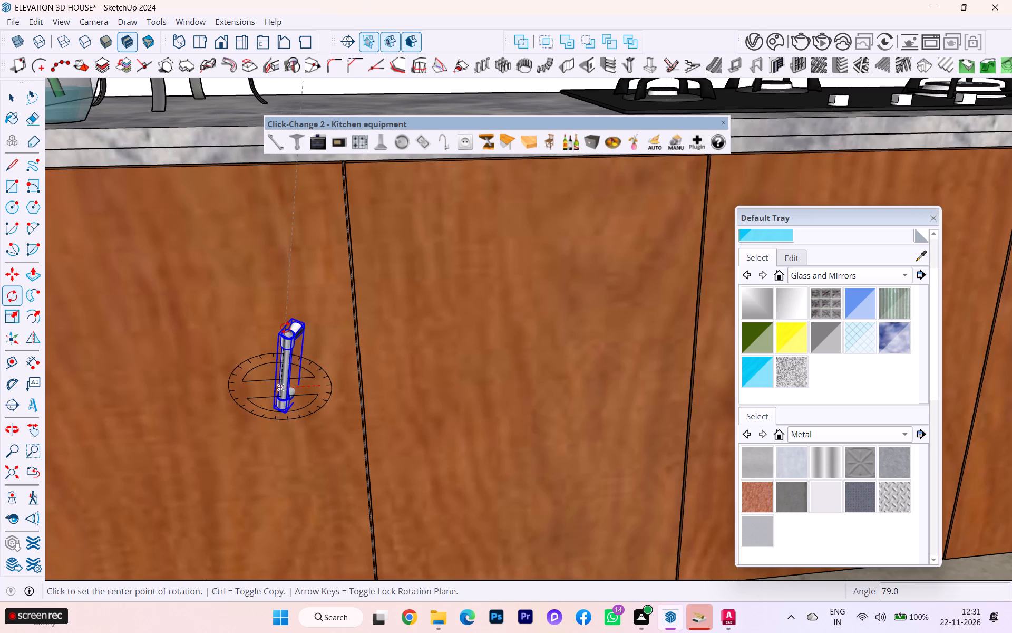
# Rotate the handle 90 degrees in the plane of the cabinet door so it stands vertically.
pyautogui.click(277, 369)
pyautogui.click(306, 362)
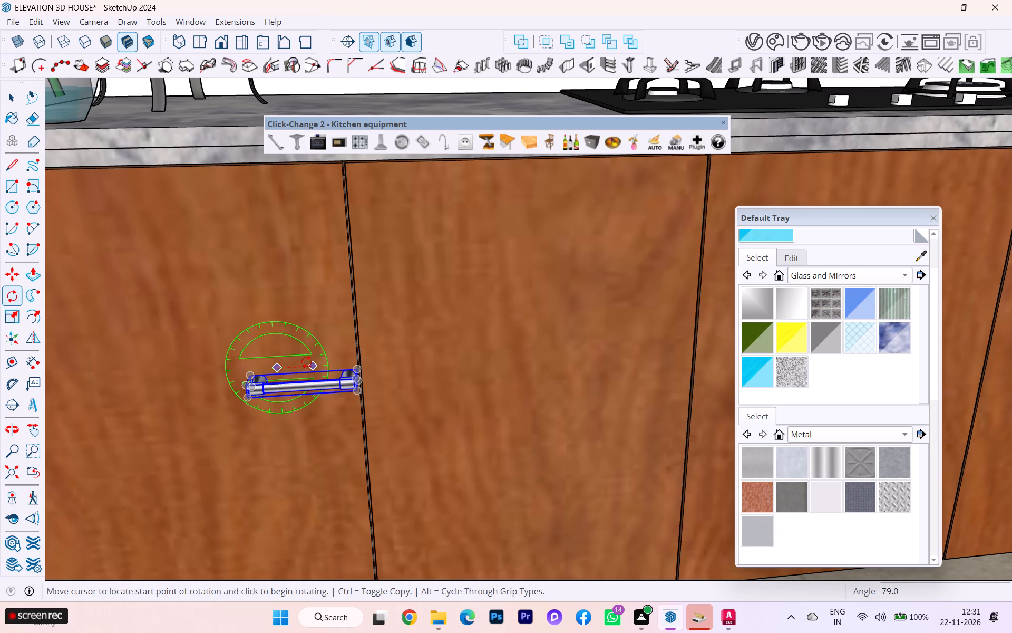
pyautogui.write('90')
pyautogui.press('Return')
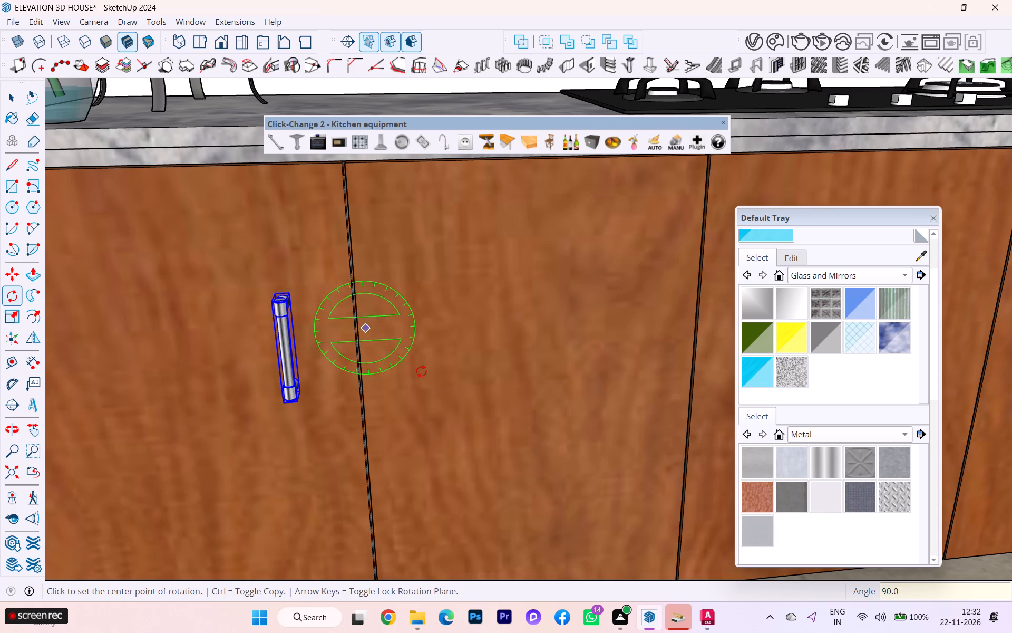
# Move the vertical handle about 2 13/16" across the door towards the seam with the neighbouring door.
pyautogui.scroll(-1, 426, 376)
pyautogui.moveTo(426, 376); pyautogui.dragTo(225, 319, button='middle')
pyautogui.scroll(4, 247, 311)
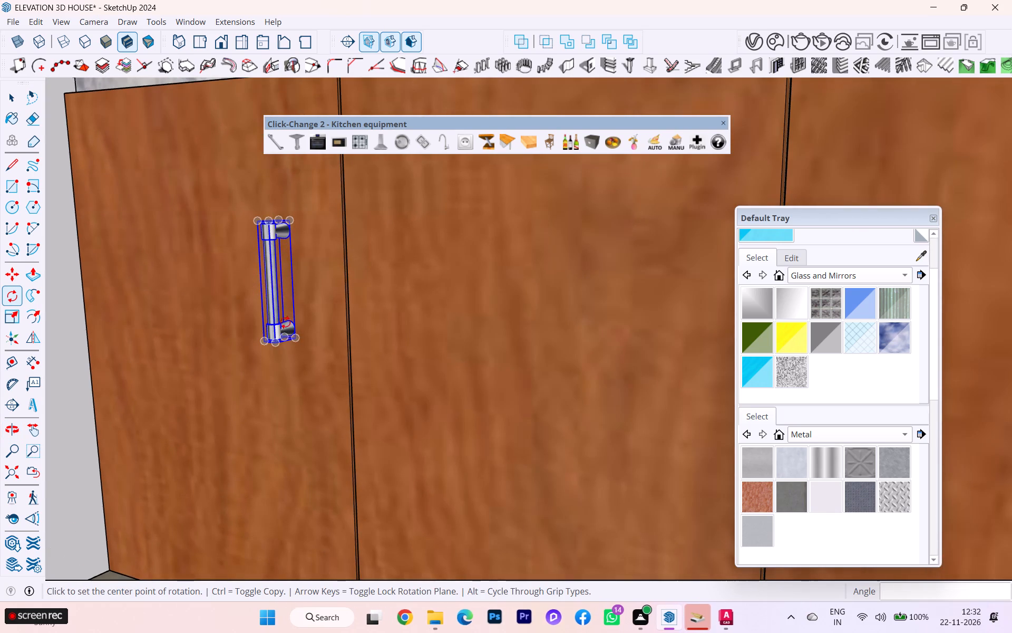
pyautogui.press('m')
pyautogui.scroll(5, 280, 332)
pyautogui.click(276, 341)
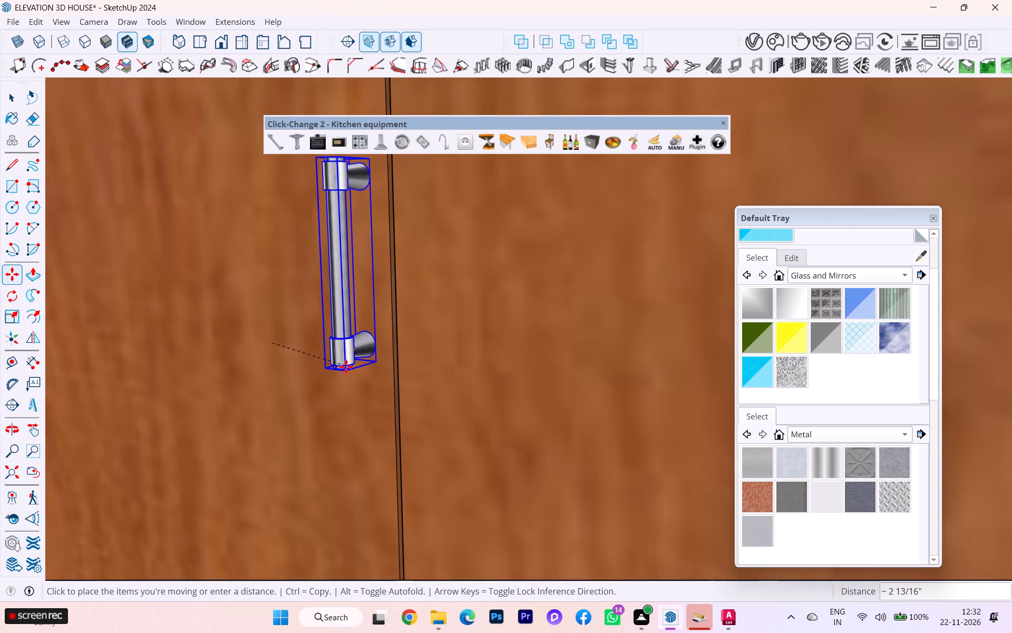
pyautogui.click(346, 367)
# Examine the vertical handle's placement on the end base cabinet door relative to the seam and neighbouring doors.
pyautogui.scroll(-1, 429, 373)
pyautogui.scroll(1, 440, 373)
pyautogui.scroll(-8, 474, 377)
pyautogui.scroll(1, 338, 395)
pyautogui.moveTo(344, 397); pyautogui.dragTo(474, 414, button='middle')
pyautogui.scroll(-4, 455, 353)
pyautogui.scroll(2, 379, 346)
pyautogui.scroll(-3, 379, 346)
pyautogui.moveTo(346, 357); pyautogui.dragTo(427, 363, button='middle')
pyautogui.scroll(-8, 271, 264)
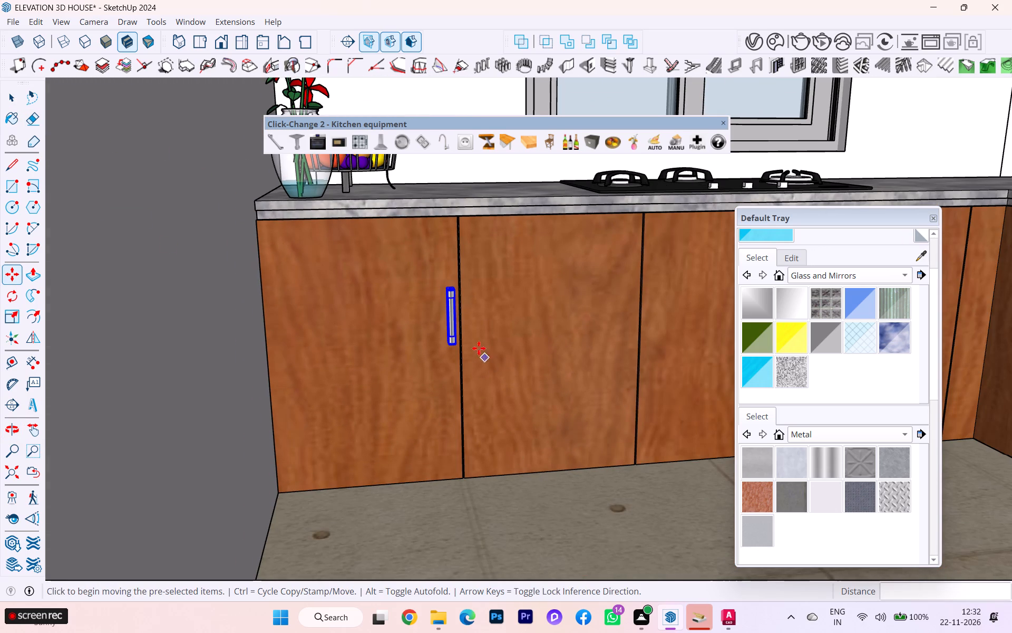
pyautogui.scroll(1, 476, 343)
pyautogui.scroll(-2, 476, 343)
pyautogui.scroll(2, 476, 343)
pyautogui.moveTo(451, 346); pyautogui.dragTo(444, 361, button='middle')
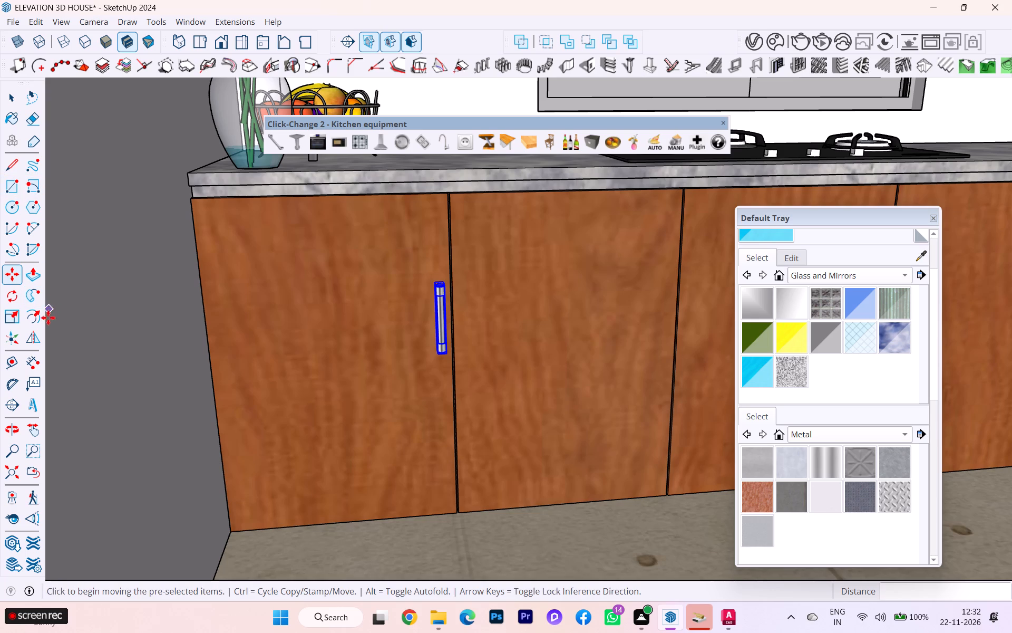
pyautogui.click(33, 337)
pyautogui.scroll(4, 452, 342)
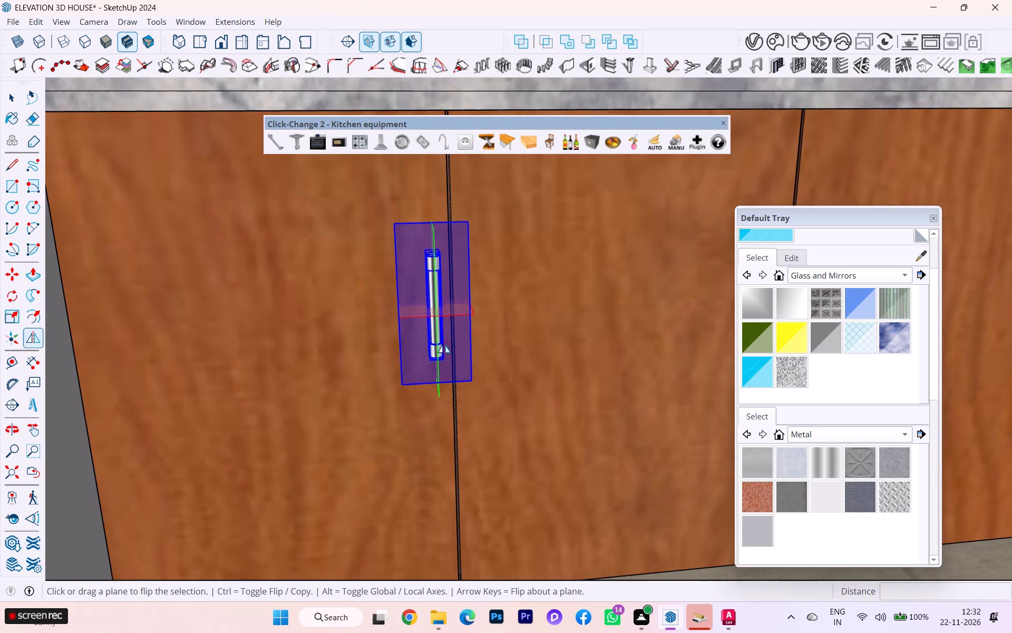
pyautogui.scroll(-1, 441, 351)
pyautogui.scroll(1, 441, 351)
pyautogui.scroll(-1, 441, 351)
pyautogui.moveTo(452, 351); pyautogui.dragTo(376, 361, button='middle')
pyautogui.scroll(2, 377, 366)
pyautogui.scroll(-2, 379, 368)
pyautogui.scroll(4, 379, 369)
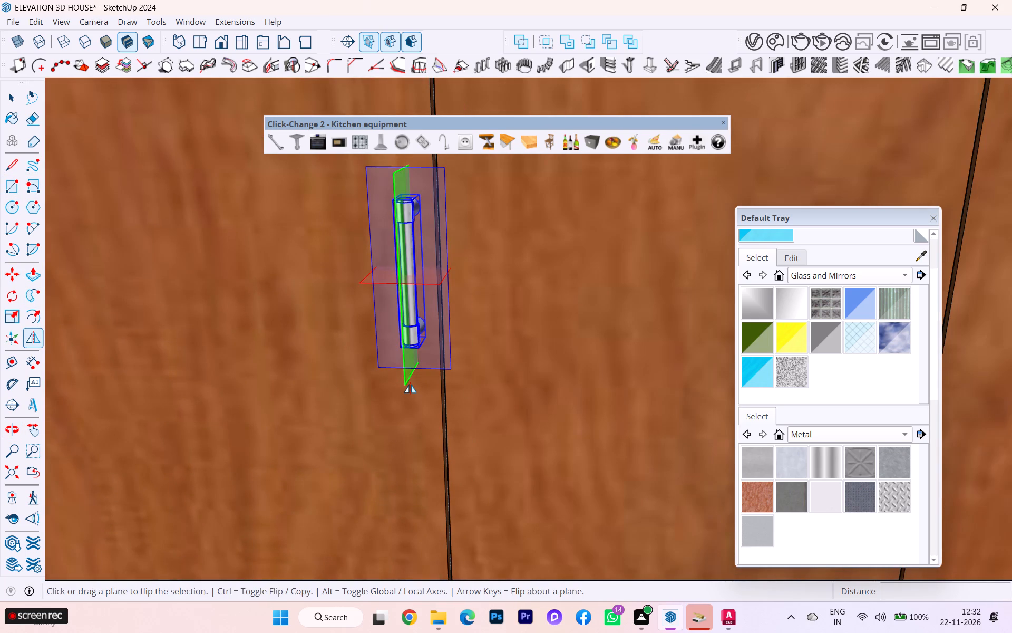
# Copy the vertical handle across the seam onto the adjacent base cabinet door so the two handles form a pair.
pyautogui.press('m')
pyautogui.click(412, 345)
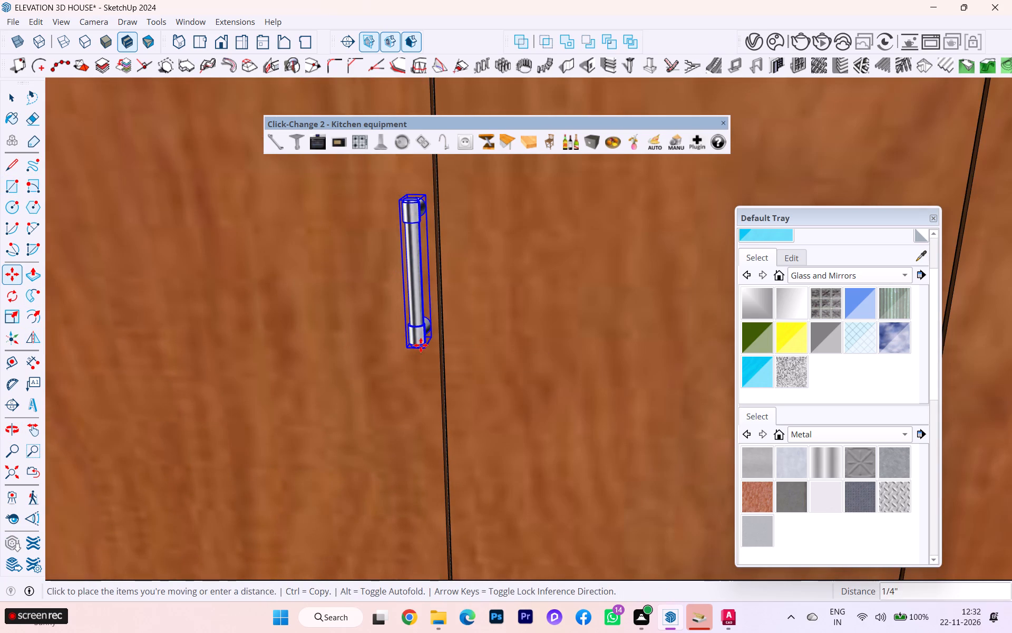
pyautogui.click(463, 348)
pyautogui.scroll(-1, 461, 357)
pyautogui.scroll(1, 461, 358)
pyautogui.scroll(-7, 461, 358)
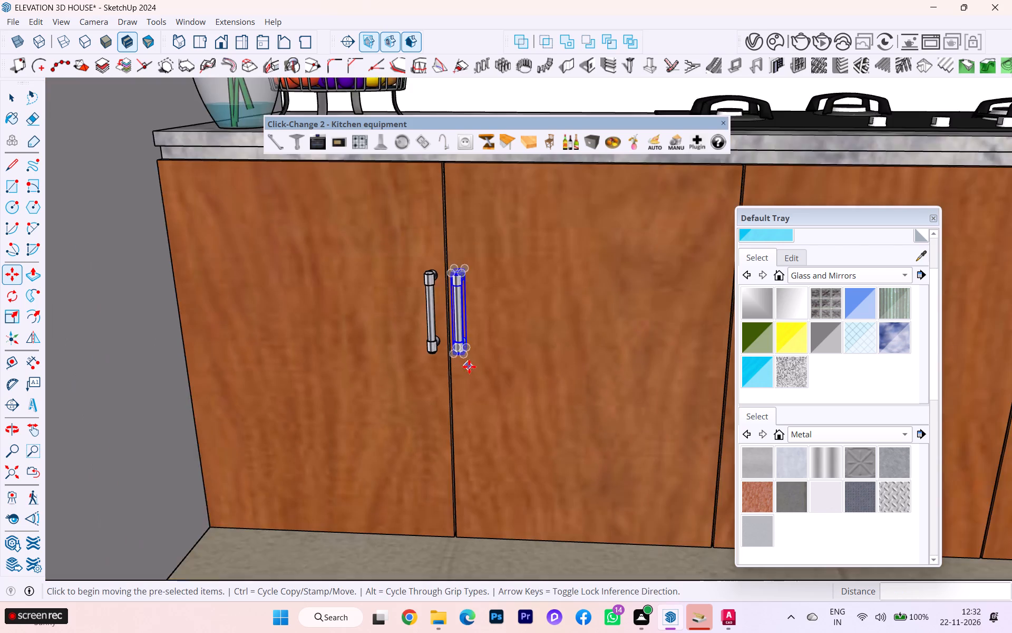
pyautogui.scroll(-4, 469, 366)
pyautogui.click(14, 100)
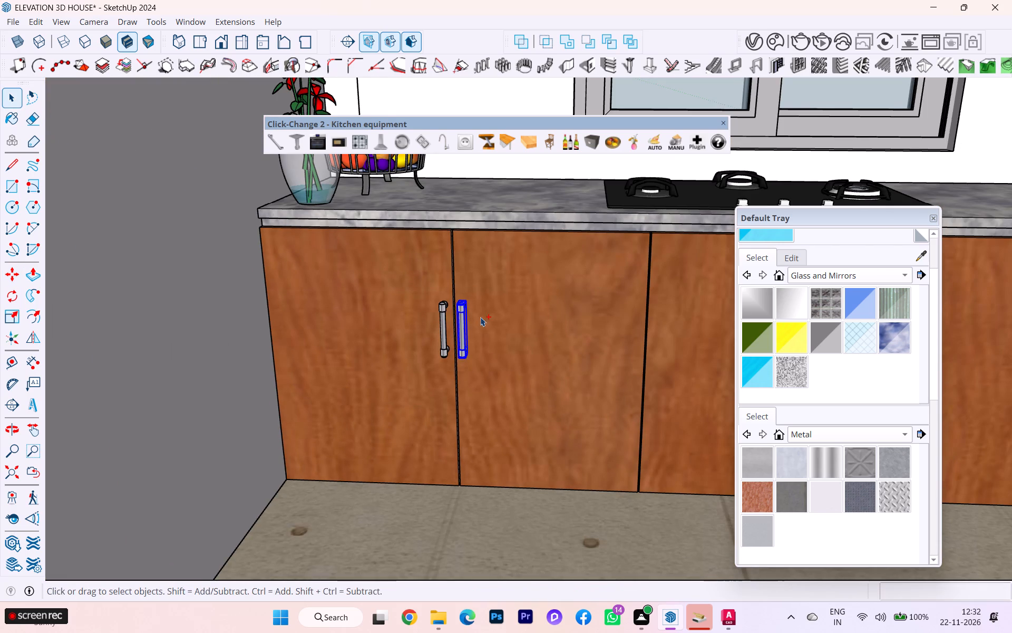
# Copy the handle pair about 3' 5 3/8" along the hob-side base cabinets onto the seam between the next two doors.
pyautogui.keyDown('ctrl'); pyautogui.scroll(1, 514, 339); pyautogui.keyUp('ctrl')
pyautogui.keyDown('ctrl'); pyautogui.click(432, 322); pyautogui.keyUp('ctrl')
pyautogui.scroll(4, 448, 330)
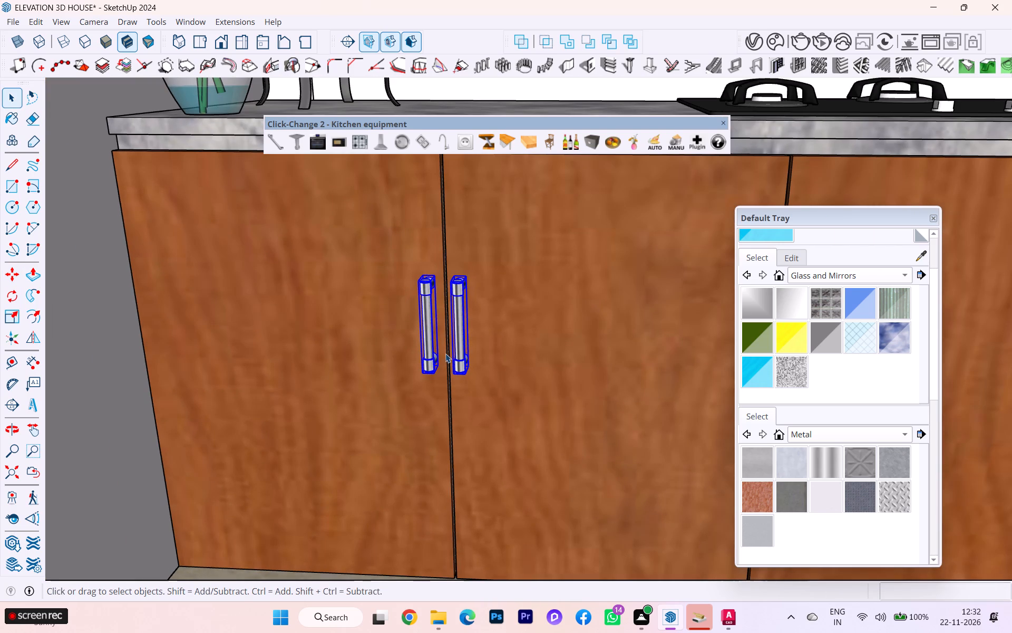
pyautogui.press('m')
pyautogui.scroll(9, 434, 353)
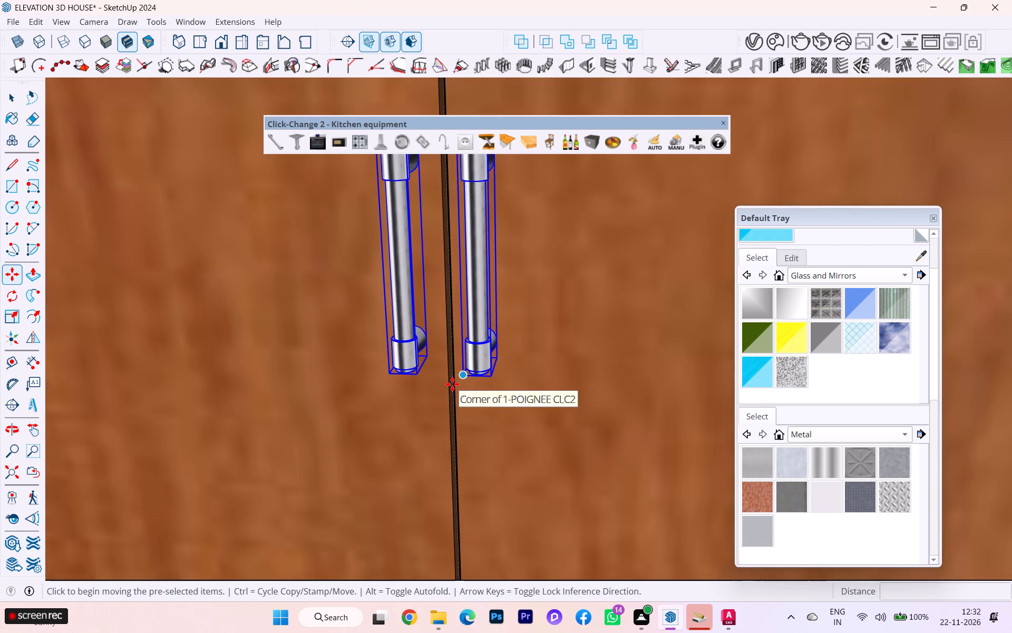
pyautogui.click(451, 379)
pyautogui.scroll(-4, 478, 380)
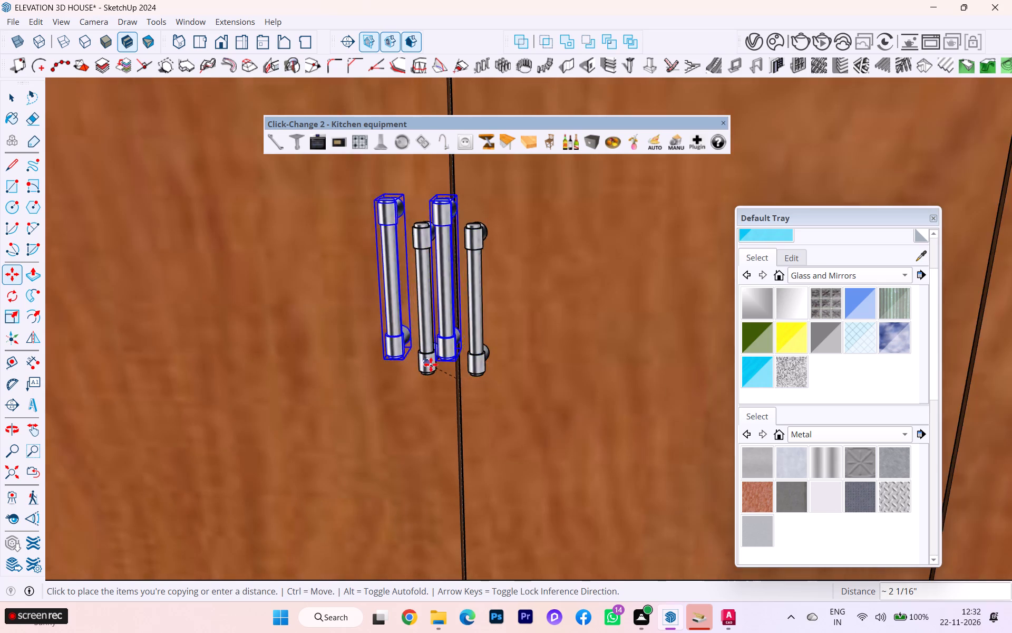
pyautogui.scroll(-3, 431, 365)
pyautogui.scroll(1, 430, 365)
pyautogui.scroll(-5, 430, 365)
pyautogui.scroll(3, 430, 365)
pyautogui.scroll(-10, 430, 365)
pyautogui.scroll(1, 411, 363)
pyautogui.scroll(-5, 411, 363)
pyautogui.scroll(2, 412, 362)
pyautogui.scroll(-8, 412, 362)
pyautogui.scroll(10, 543, 379)
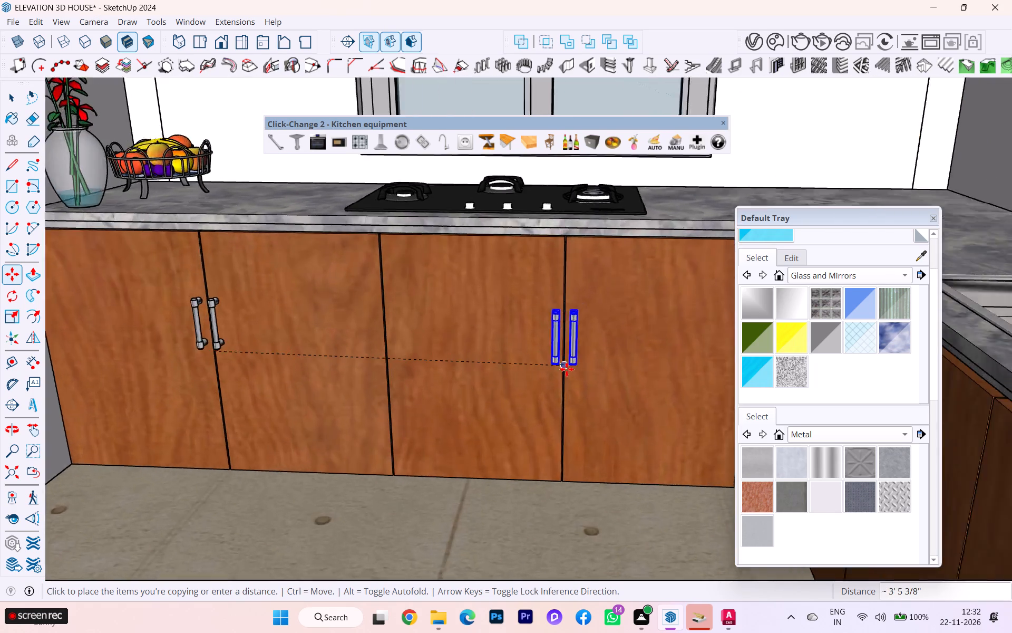
pyautogui.scroll(7, 567, 369)
pyautogui.scroll(-2, 561, 372)
pyautogui.scroll(5, 561, 372)
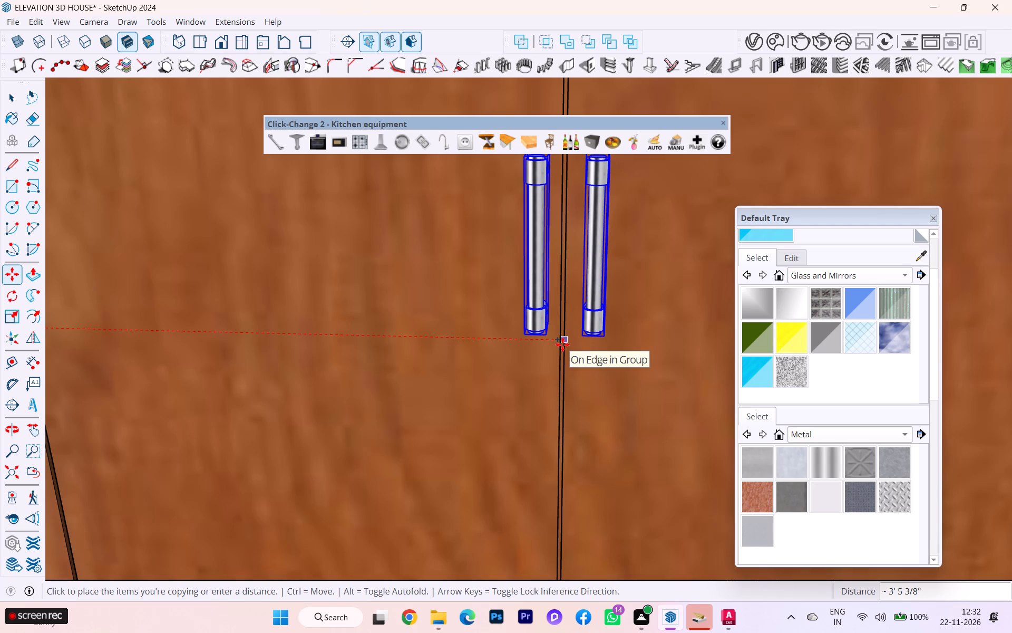
pyautogui.click(562, 344)
pyautogui.scroll(-4, 590, 354)
pyautogui.scroll(-1, 470, 335)
pyautogui.scroll(2, 469, 335)
pyautogui.scroll(-6, 468, 335)
pyautogui.scroll(2, 462, 339)
pyautogui.scroll(-1, 479, 342)
pyautogui.scroll(-2, 523, 345)
pyautogui.scroll(1, 523, 345)
pyautogui.scroll(-2, 523, 345)
pyautogui.scroll(2, 523, 345)
pyautogui.scroll(-2, 523, 345)
pyautogui.scroll(2, 468, 344)
pyautogui.scroll(-9, 468, 344)
pyautogui.moveTo(383, 332); pyautogui.dragTo(503, 379, button='middle')
pyautogui.scroll(-4, 479, 344)
pyautogui.click(13, 91)
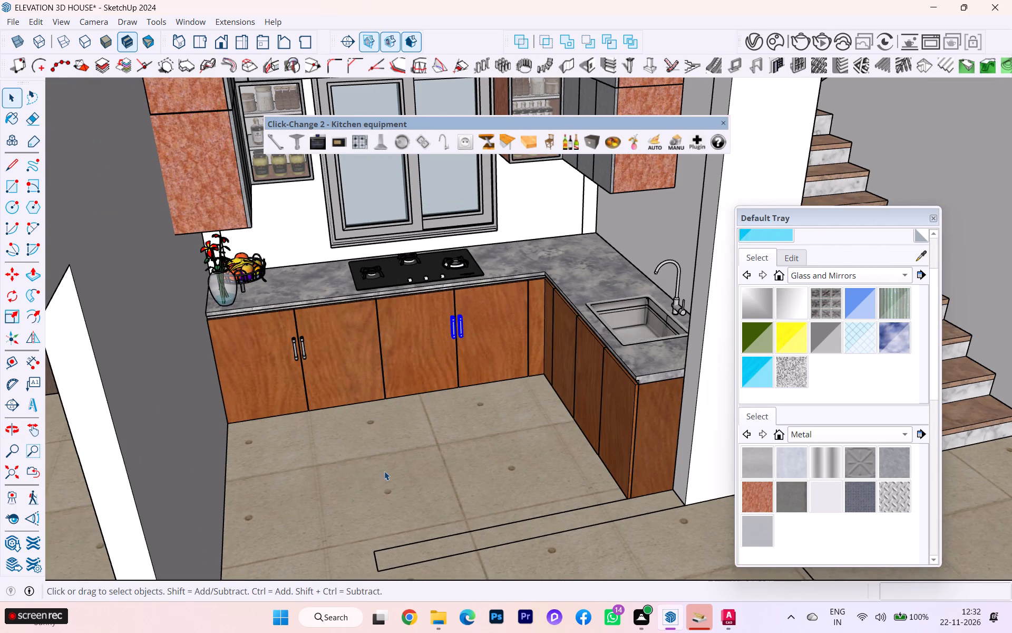
pyautogui.click(384, 471)
# Examine both handle pairs on the hob-side base cabinets and the bare doors on the sink side.
pyautogui.scroll(-1, 407, 453)
pyautogui.moveTo(422, 452); pyautogui.dragTo(453, 484, button='middle')
pyautogui.scroll(1, 604, 363)
pyautogui.scroll(-2, 604, 362)
pyautogui.scroll(1, 604, 362)
pyautogui.scroll(-1, 605, 361)
pyautogui.scroll(2, 605, 361)
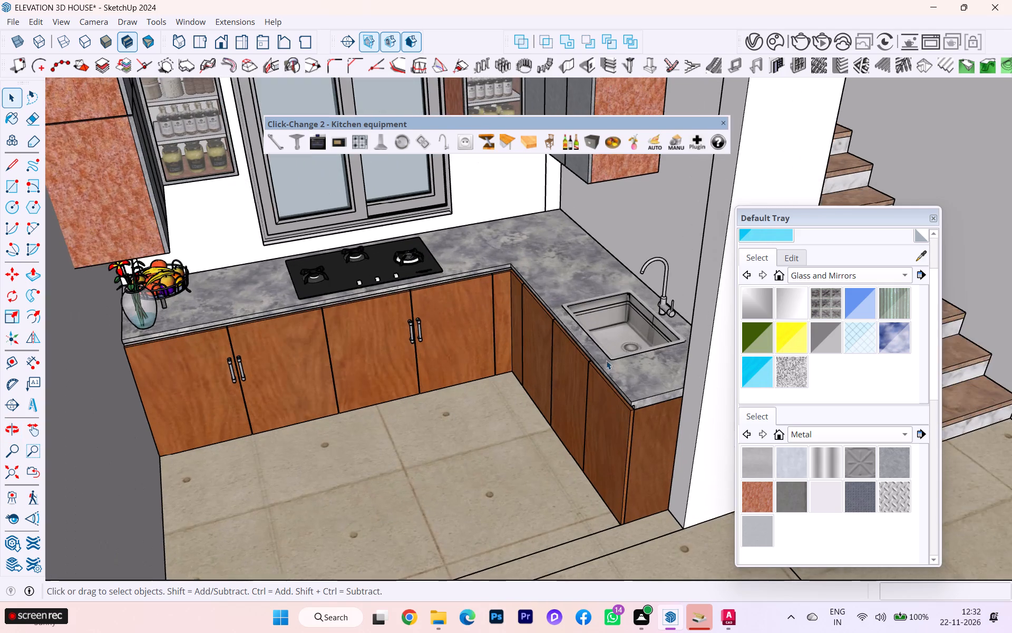
pyautogui.moveTo(531, 383); pyautogui.dragTo(610, 419, button='middle')
pyautogui.scroll(2, 390, 304)
pyautogui.scroll(-2, 387, 301)
pyautogui.scroll(7, 386, 300)
pyautogui.scroll(6, 426, 319)
pyautogui.moveTo(452, 358); pyautogui.dragTo(579, 373, button='middle')
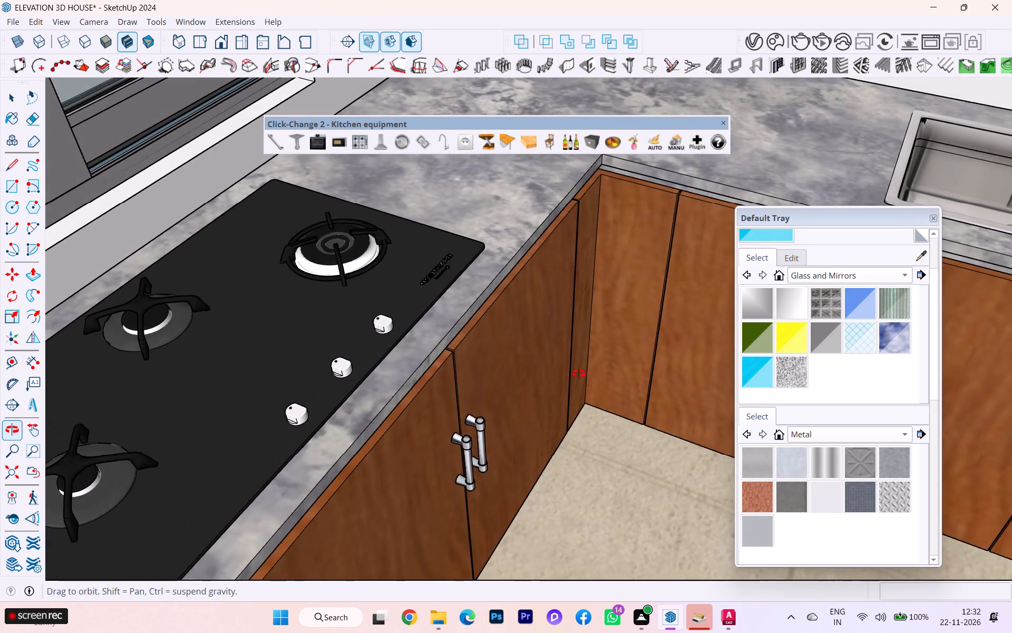
pyautogui.moveTo(579, 373); pyautogui.dragTo(216, 323, button='middle')
pyautogui.scroll(-4, 530, 310)
pyautogui.scroll(1, 544, 313)
pyautogui.scroll(-5, 544, 313)
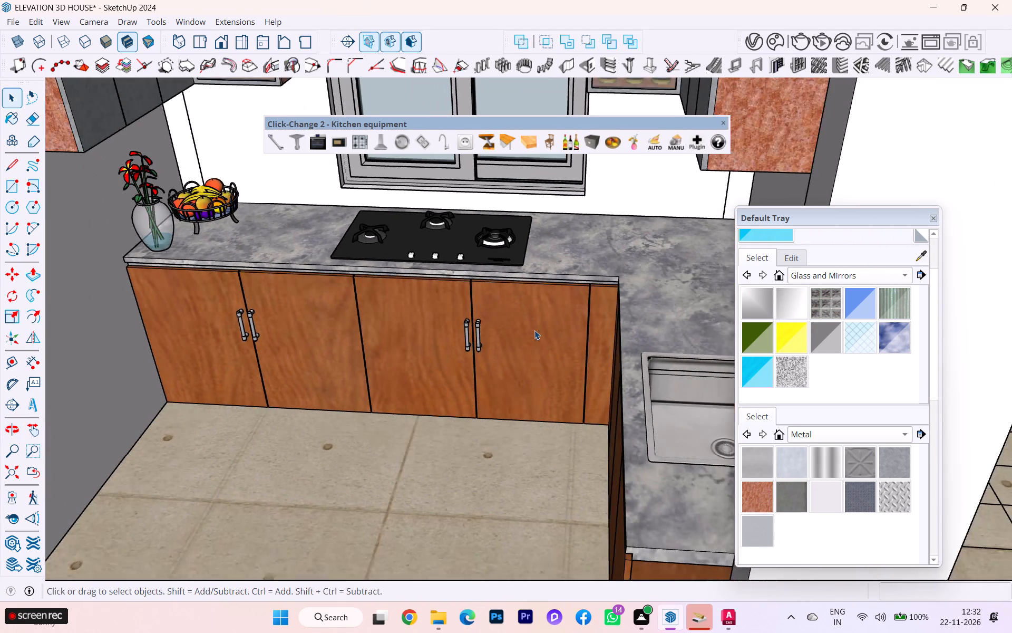
pyautogui.scroll(-1, 534, 330)
pyautogui.moveTo(589, 341); pyautogui.dragTo(768, 352, button='middle')
pyautogui.scroll(-1, 604, 346)
pyautogui.scroll(6, 522, 315)
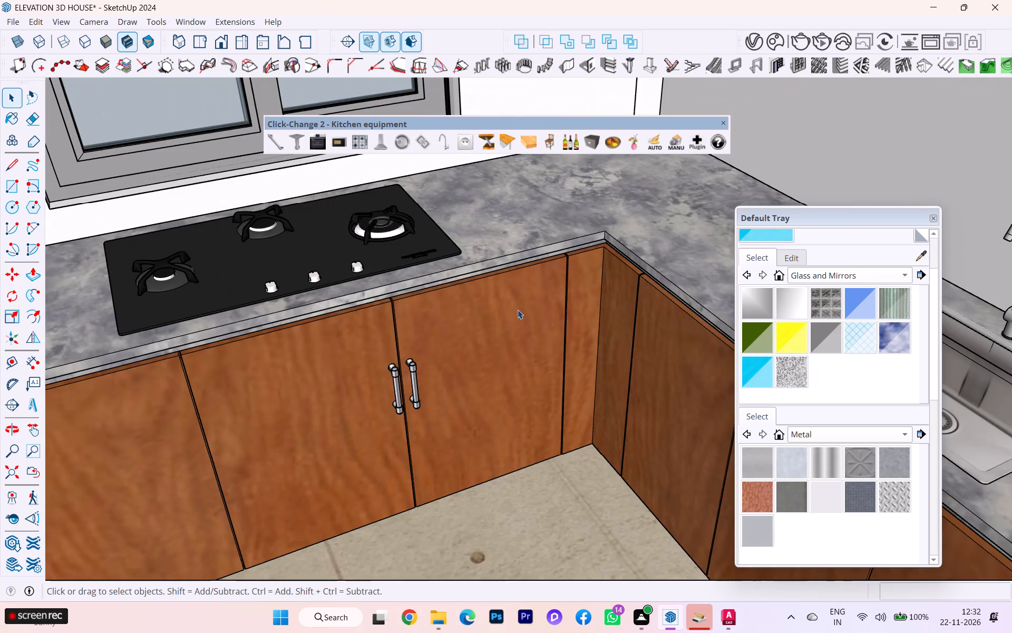
pyautogui.scroll(-5, 518, 310)
pyautogui.moveTo(512, 327); pyautogui.dragTo(408, 330, button='middle')
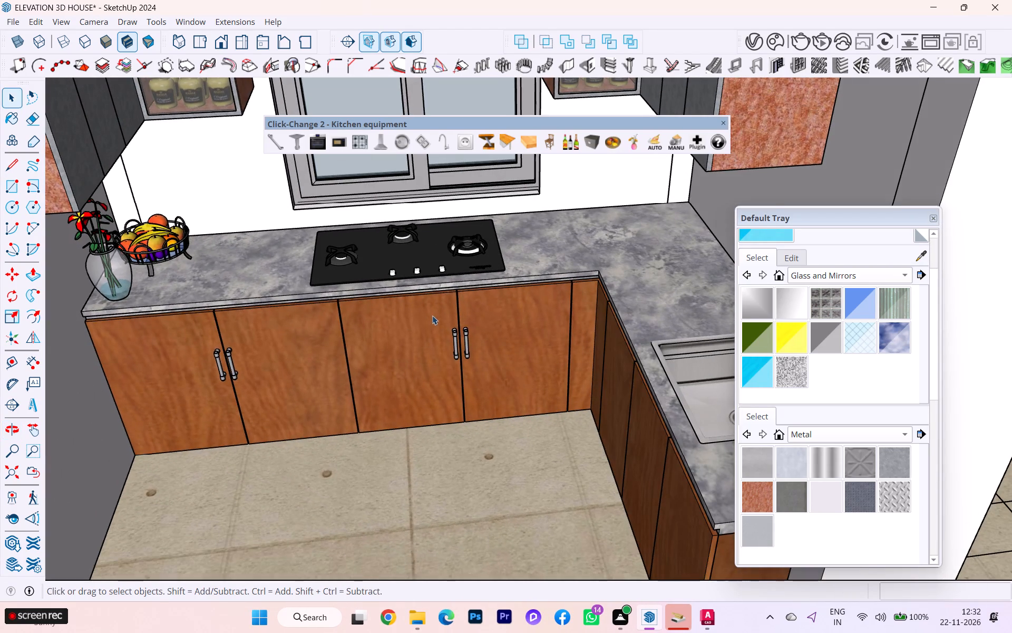
pyautogui.scroll(-1, 435, 315)
pyautogui.scroll(3, 435, 315)
pyautogui.scroll(-3, 435, 315)
pyautogui.scroll(-2, 507, 317)
pyautogui.moveTo(492, 322); pyautogui.dragTo(552, 340, button='middle')
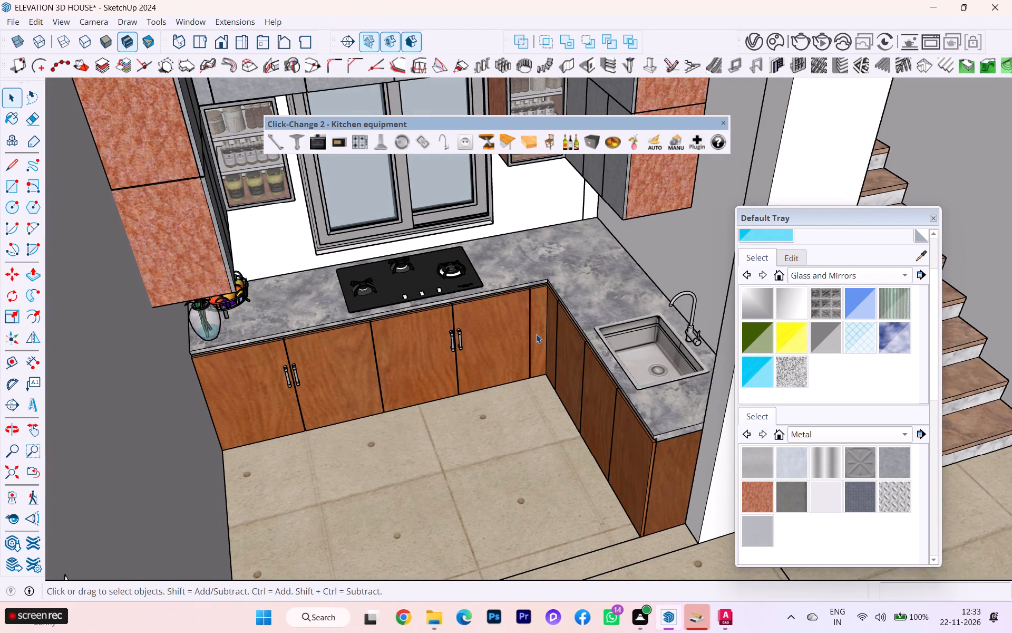
pyautogui.scroll(-1, 488, 353)
pyautogui.moveTo(474, 356); pyautogui.dragTo(538, 352, button='middle')
pyautogui.scroll(5, 476, 345)
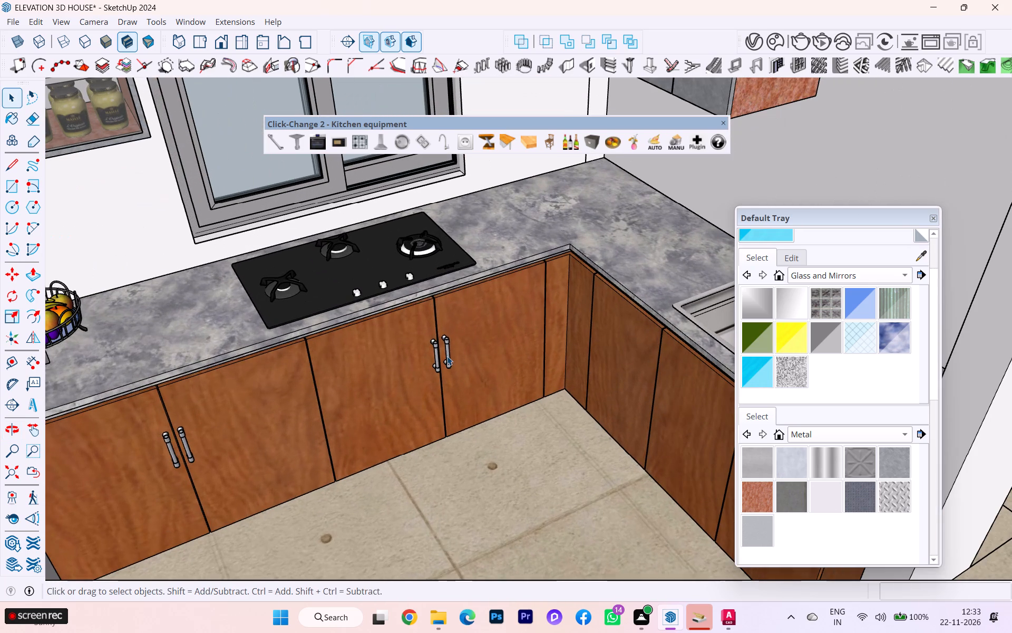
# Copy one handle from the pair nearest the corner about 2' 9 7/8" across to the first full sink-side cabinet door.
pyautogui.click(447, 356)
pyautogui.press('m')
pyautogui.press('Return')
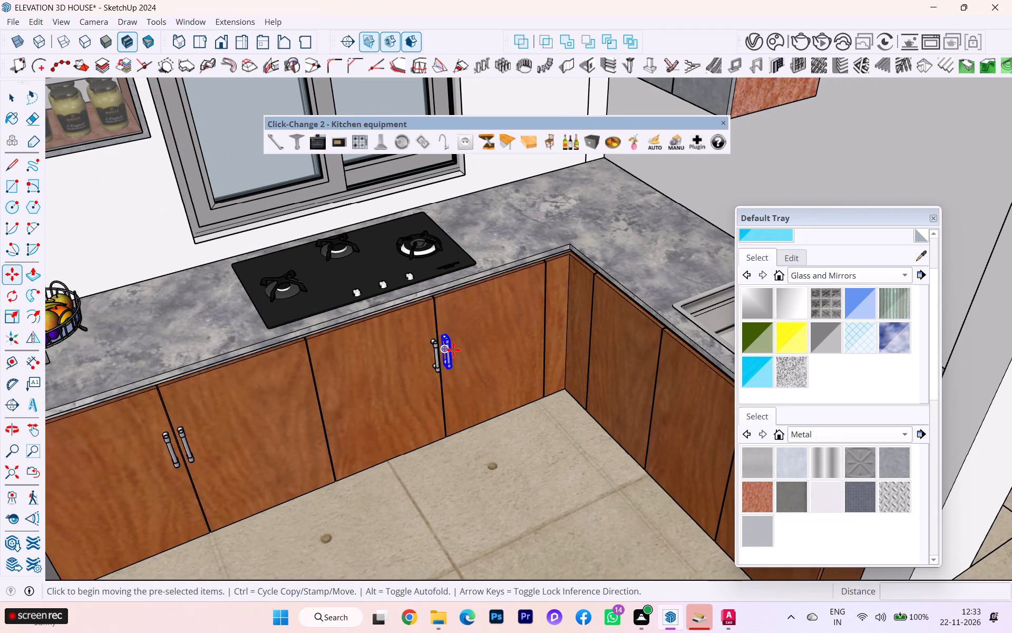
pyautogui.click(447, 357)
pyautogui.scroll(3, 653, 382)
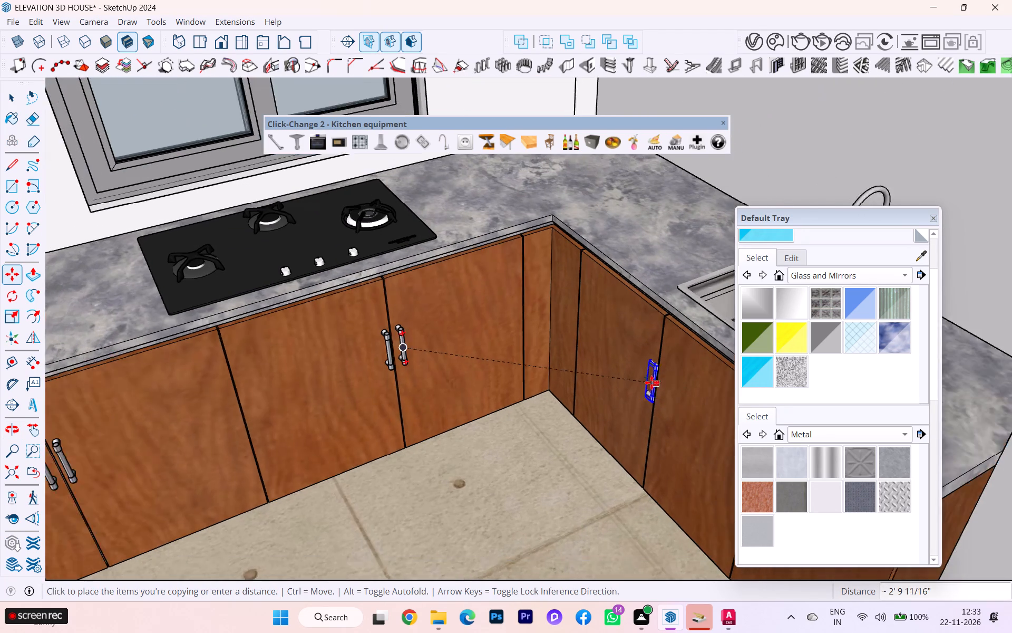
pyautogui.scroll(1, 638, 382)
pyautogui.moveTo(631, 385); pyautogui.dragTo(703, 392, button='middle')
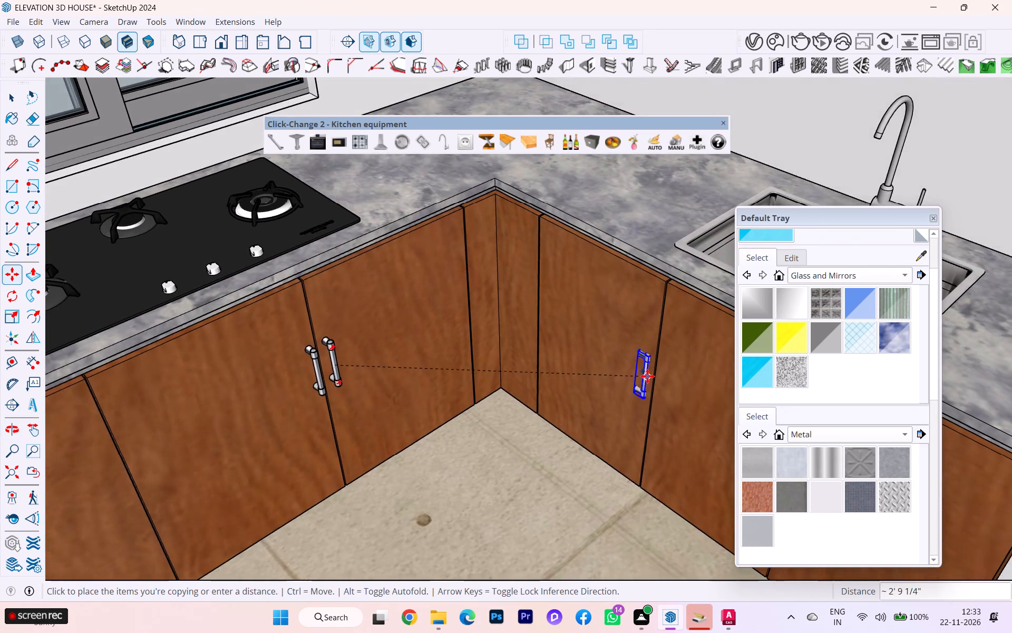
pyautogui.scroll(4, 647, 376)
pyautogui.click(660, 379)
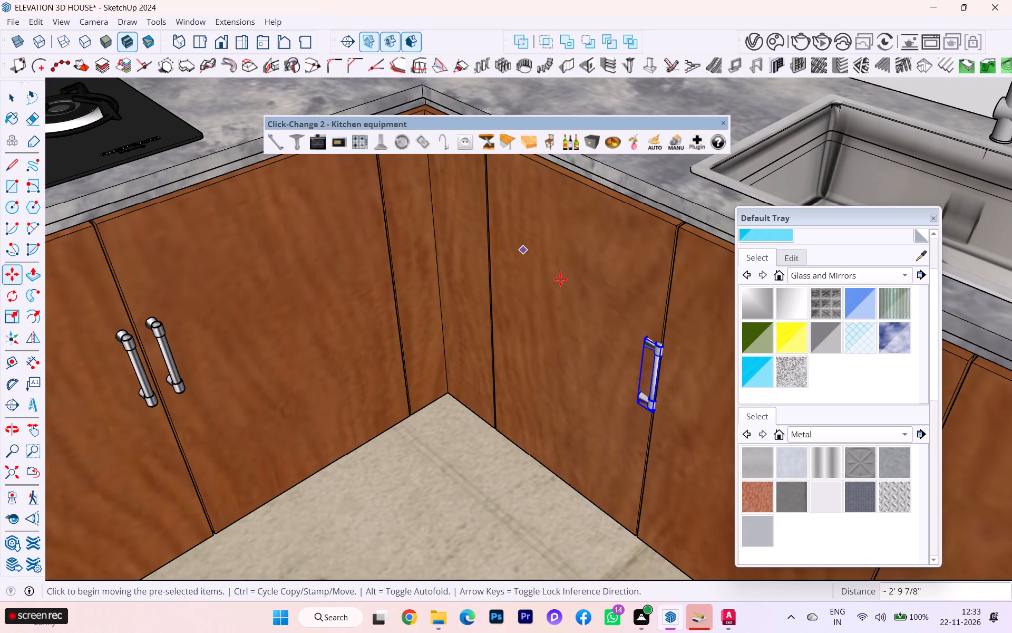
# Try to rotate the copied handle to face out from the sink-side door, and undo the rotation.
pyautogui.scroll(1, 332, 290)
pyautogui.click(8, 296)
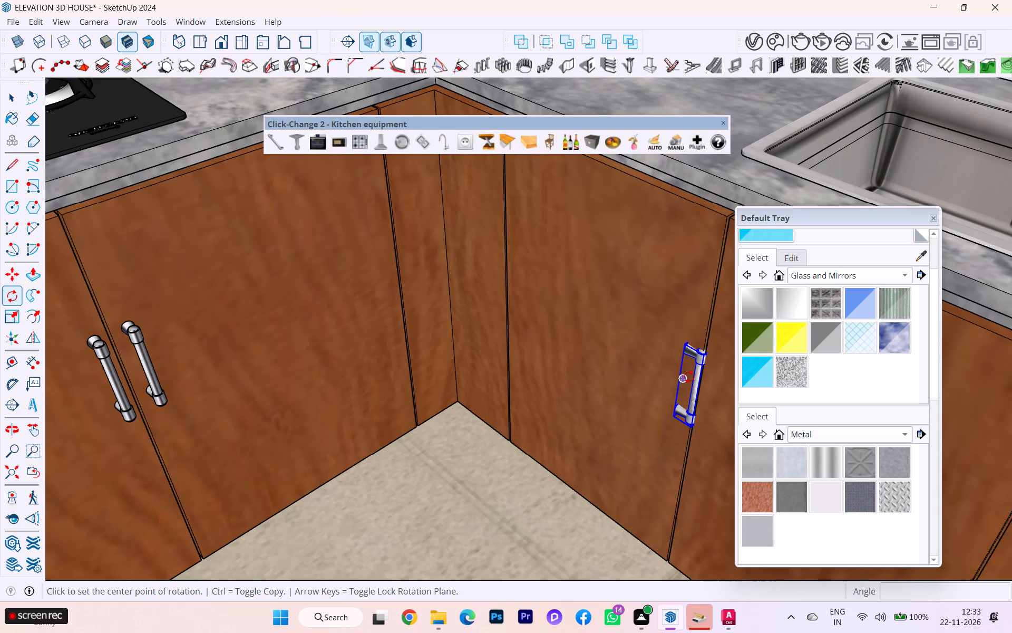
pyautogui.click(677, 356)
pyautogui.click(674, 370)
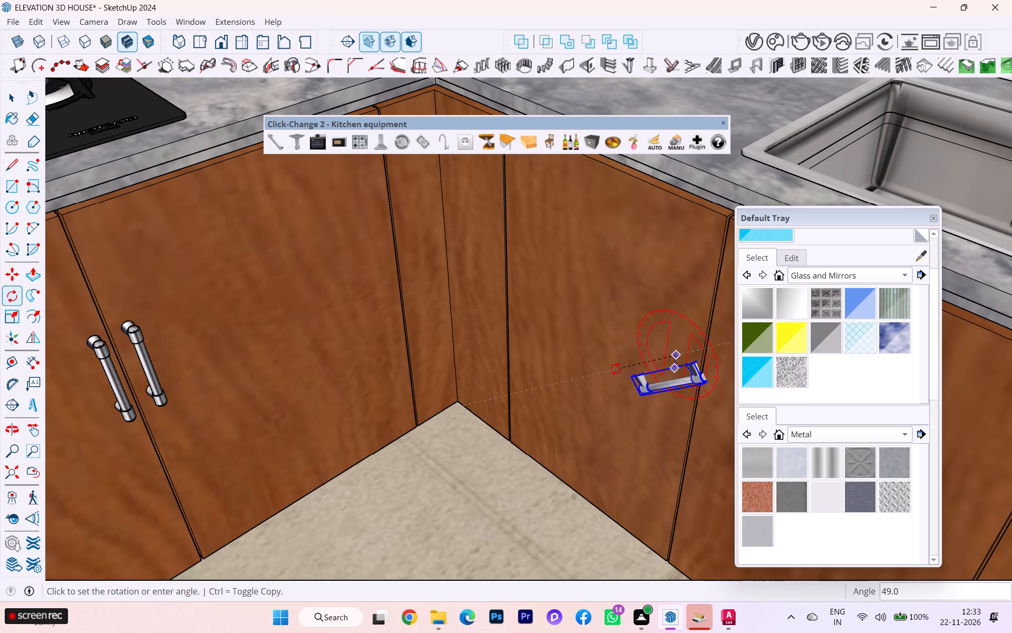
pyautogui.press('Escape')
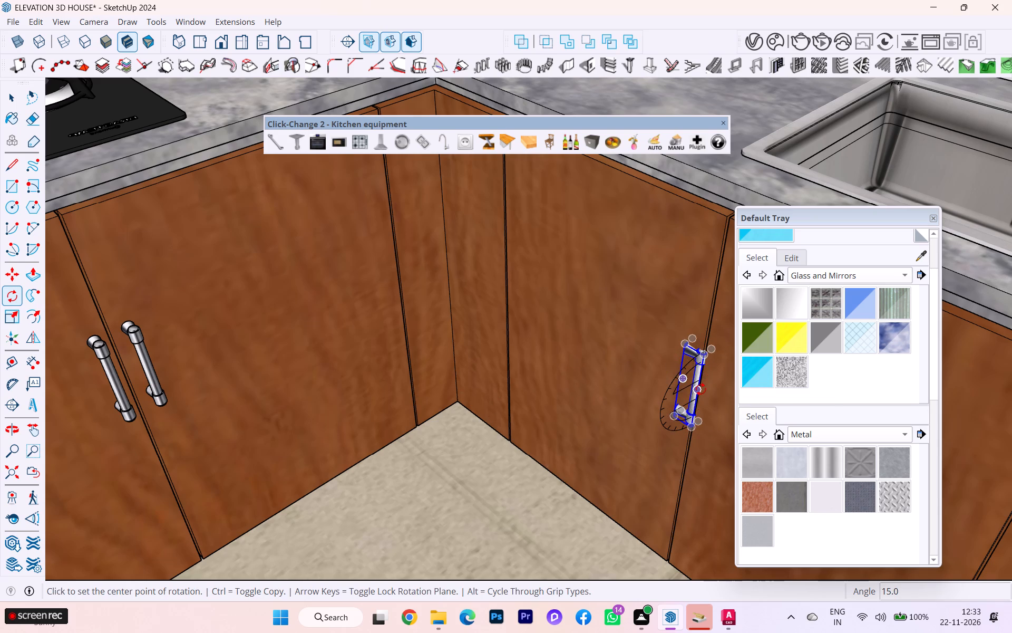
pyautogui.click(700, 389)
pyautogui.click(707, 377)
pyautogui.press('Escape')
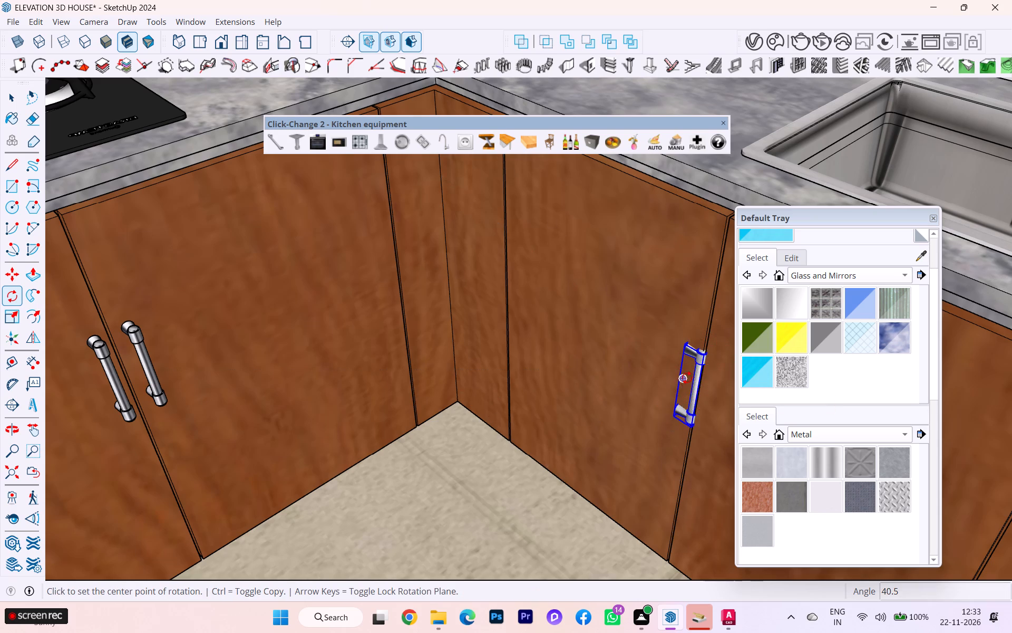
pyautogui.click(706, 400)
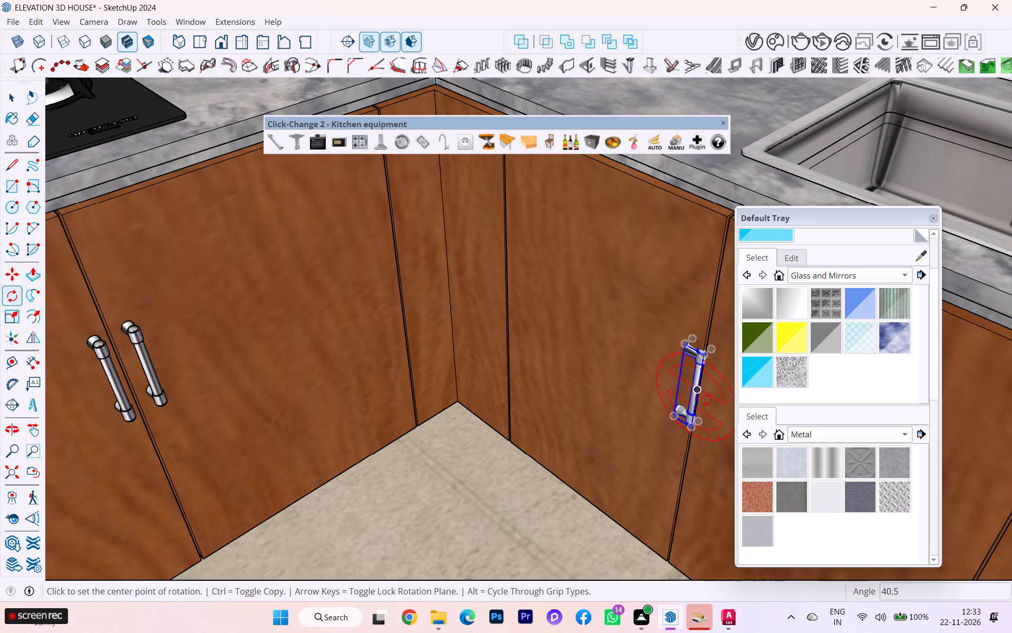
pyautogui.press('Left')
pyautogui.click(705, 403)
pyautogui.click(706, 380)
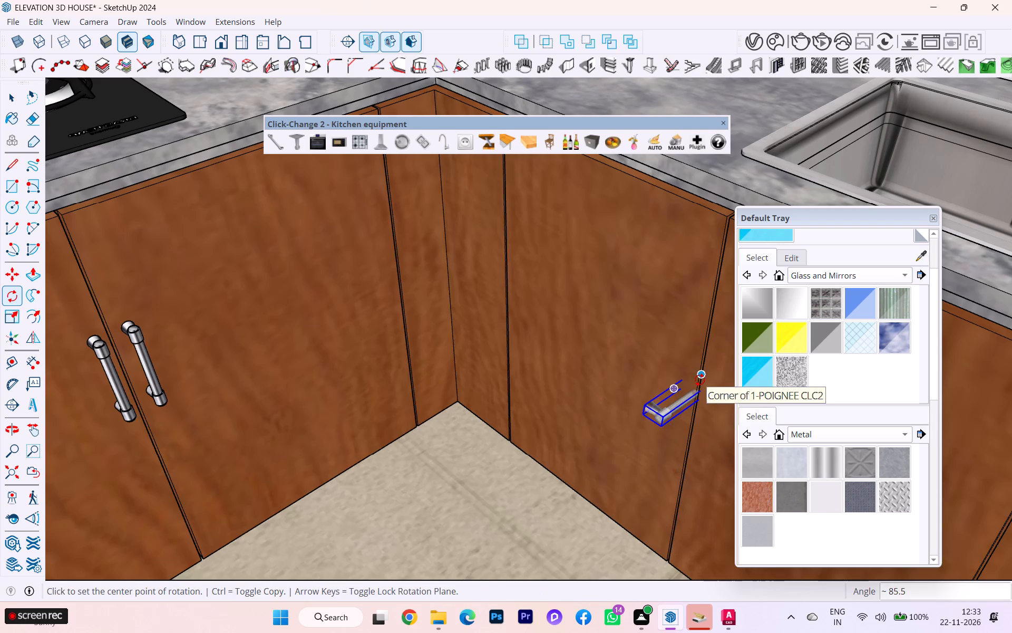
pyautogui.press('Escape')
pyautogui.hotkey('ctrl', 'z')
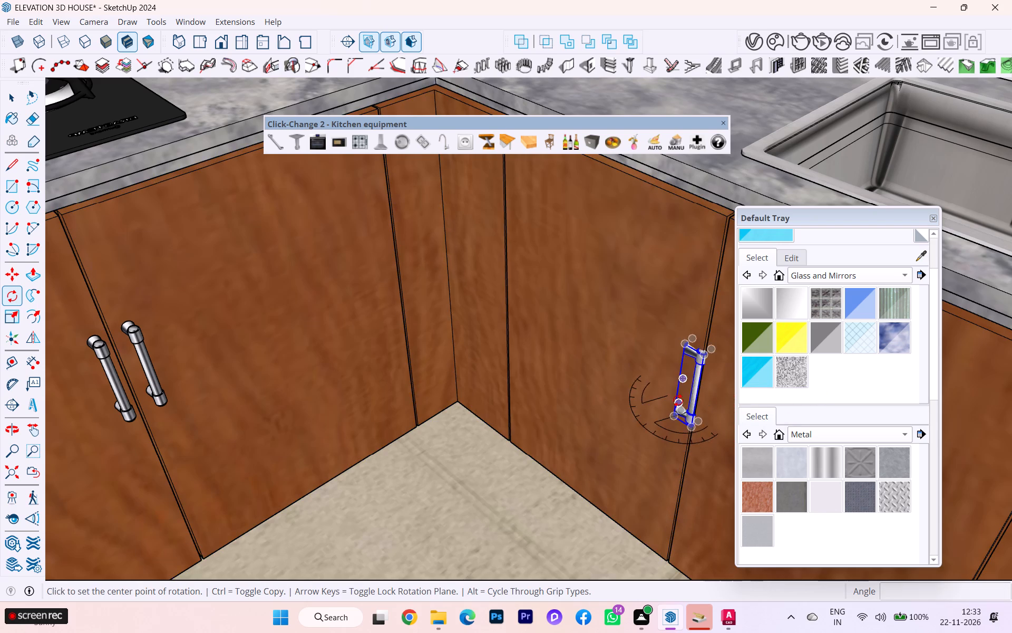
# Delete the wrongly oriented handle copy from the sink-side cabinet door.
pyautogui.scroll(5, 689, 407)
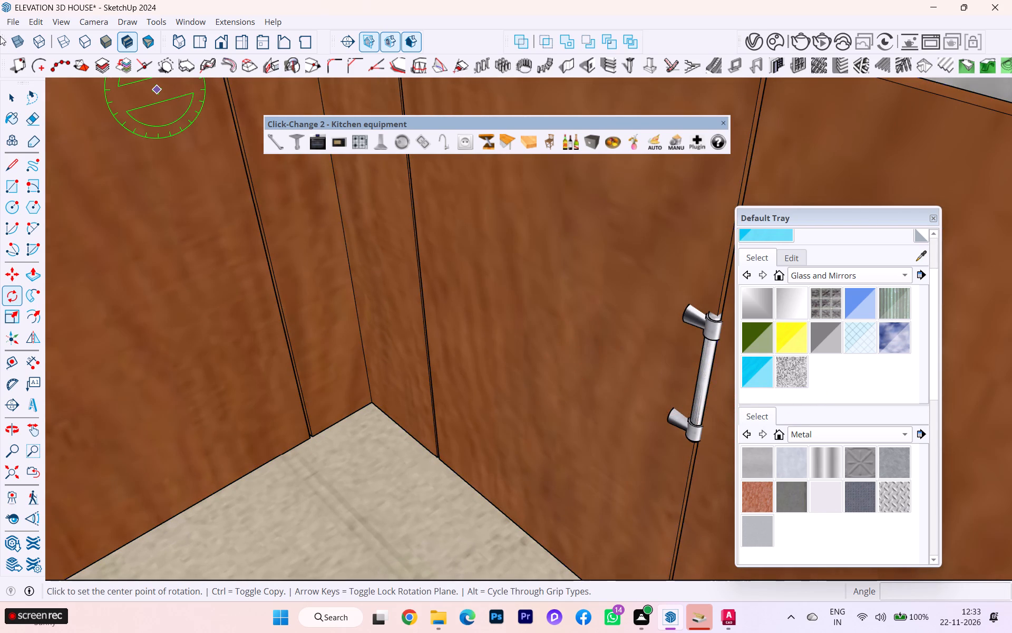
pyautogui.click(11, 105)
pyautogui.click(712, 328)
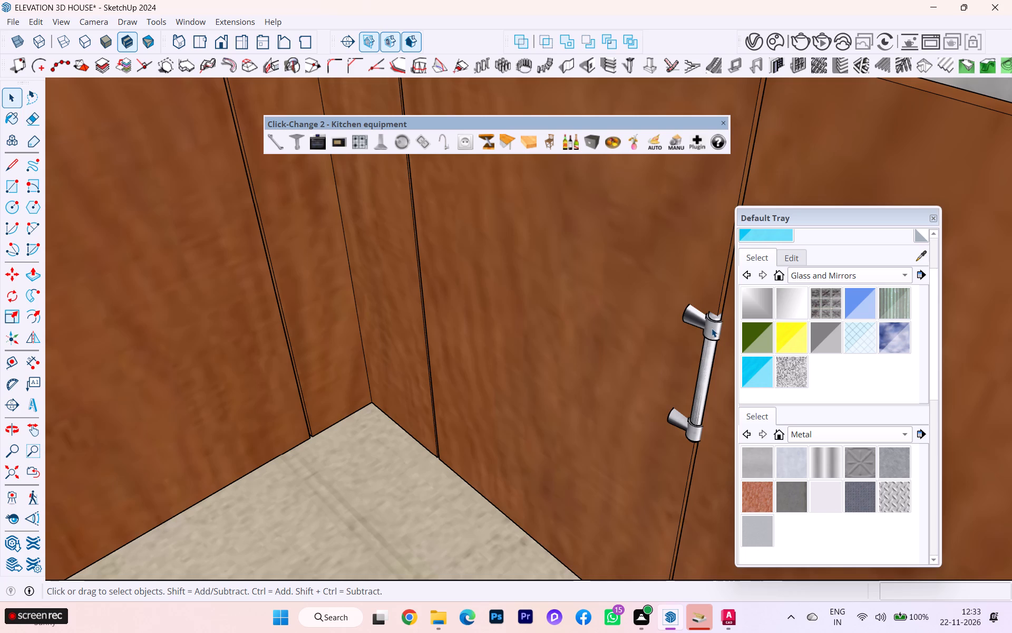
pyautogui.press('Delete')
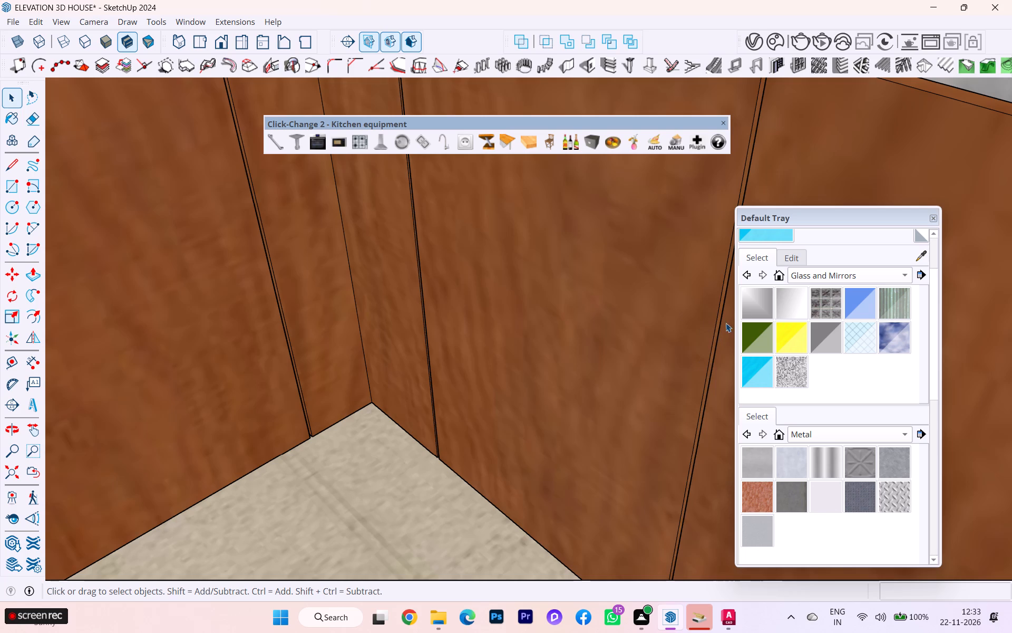
# Place a new Click-Change handle on the first full sink-side base cabinet door from the corner, near its far seam.
pyautogui.scroll(-5, 680, 314)
pyautogui.scroll(1, 531, 382)
pyautogui.moveTo(531, 386); pyautogui.dragTo(737, 453, button='middle')
pyautogui.scroll(-2, 561, 292)
pyautogui.moveTo(562, 291); pyautogui.dragTo(588, 234, button='middle')
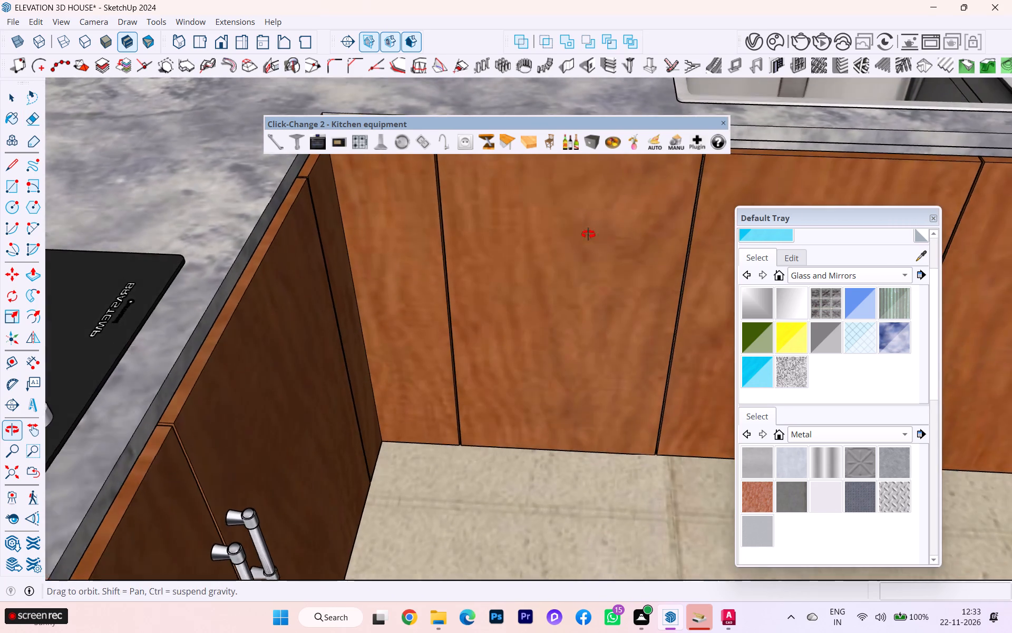
pyautogui.moveTo(588, 234); pyautogui.dragTo(586, 226, button='middle')
pyautogui.scroll(-2, 599, 327)
pyautogui.scroll(1, 593, 327)
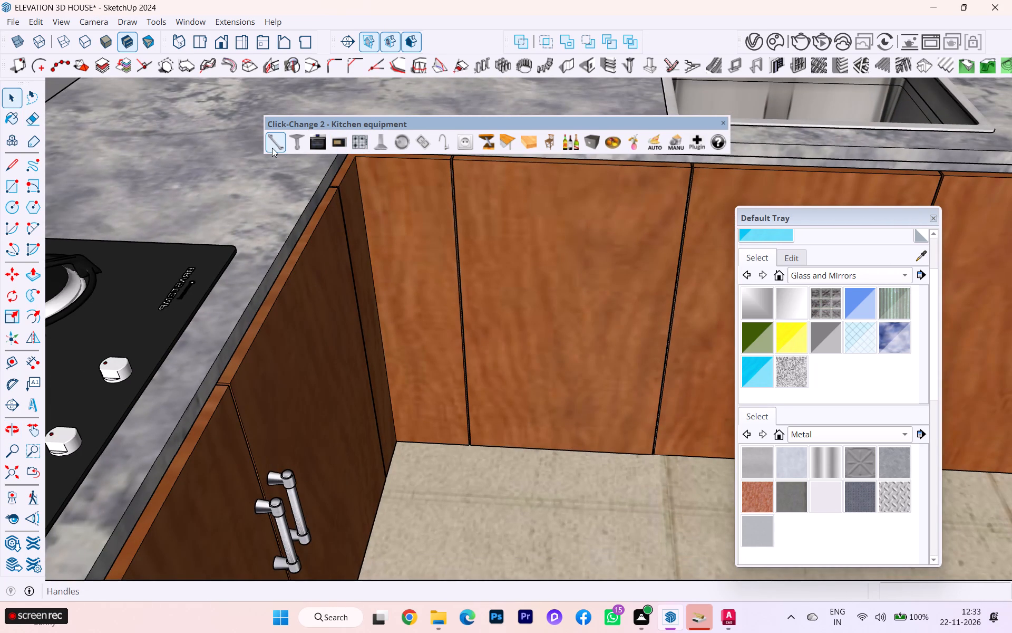
pyautogui.click(272, 148)
pyautogui.scroll(2, 654, 282)
pyautogui.click(630, 305)
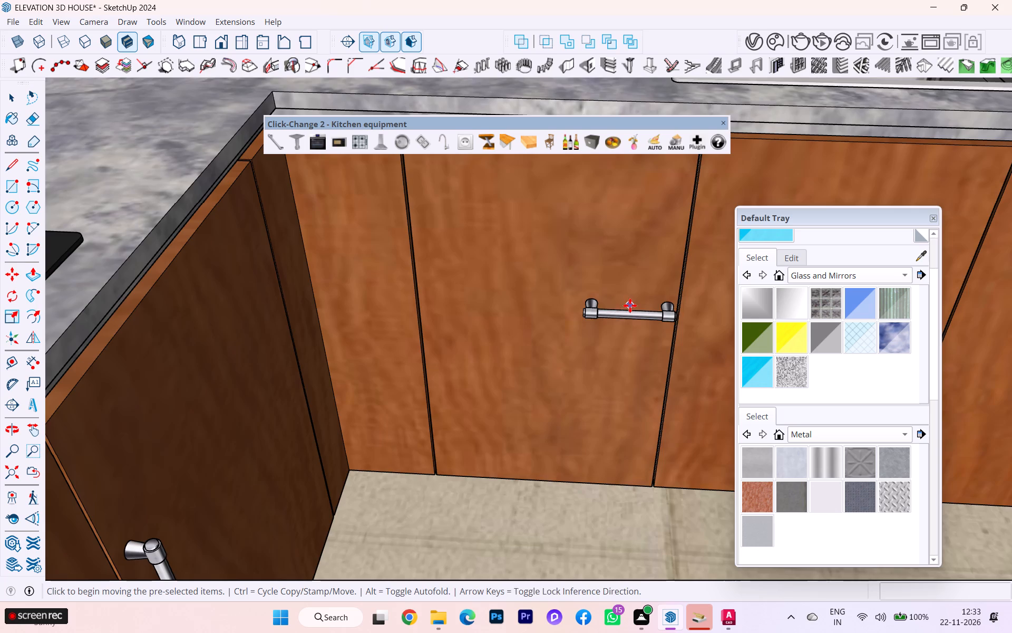
# Rotate the new sink-side handle 90 degrees in the plane of its cabinet door so it stands vertically.
pyautogui.scroll(2, 636, 318)
pyautogui.scroll(-1, 636, 318)
pyautogui.scroll(2, 636, 318)
pyautogui.press('q')
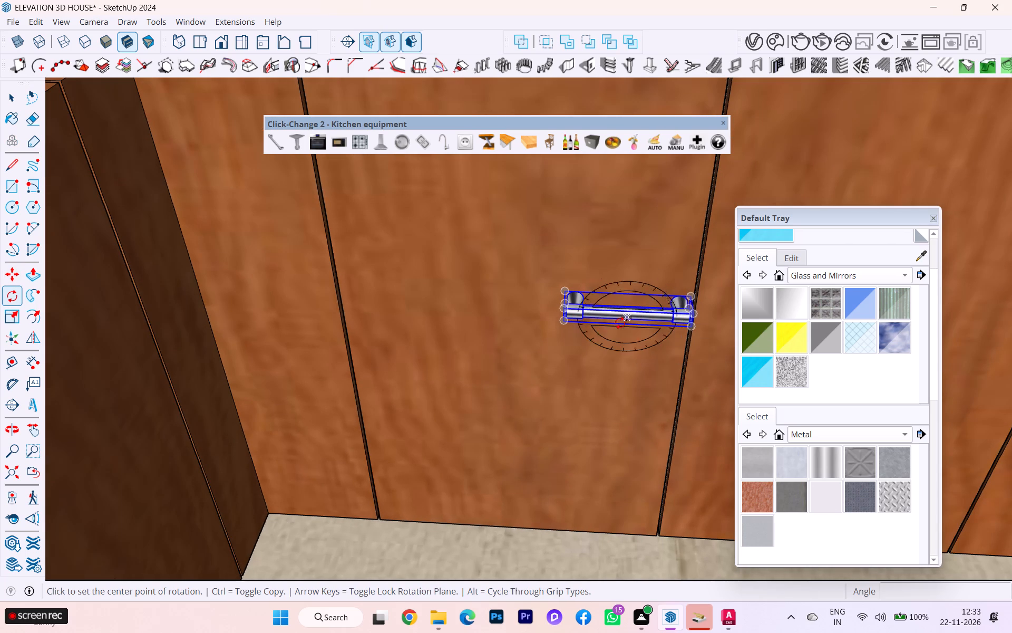
pyautogui.click(599, 319)
pyautogui.click(675, 330)
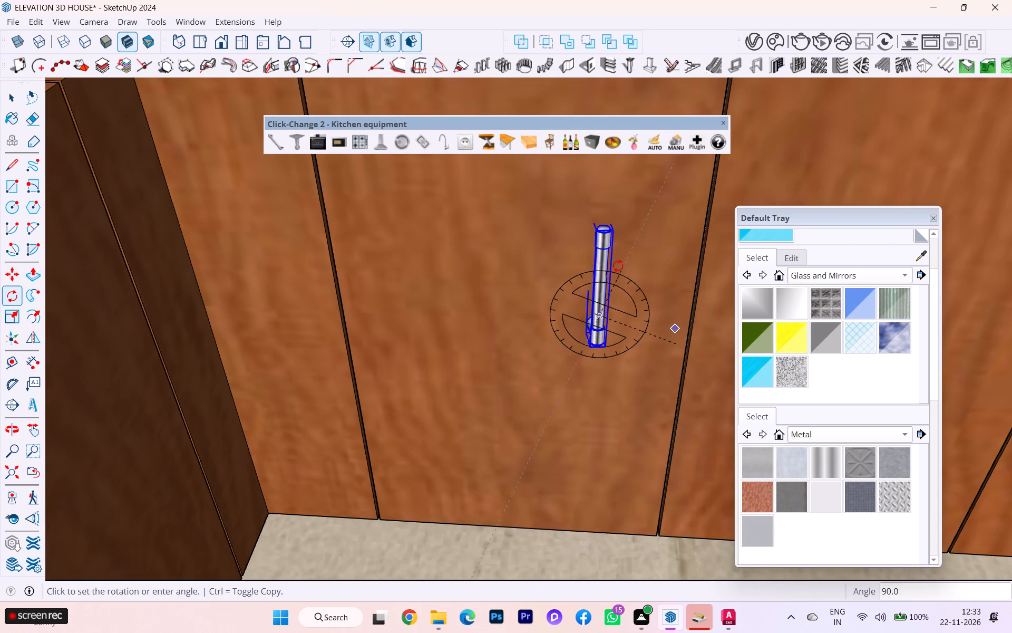
pyautogui.write('90')
pyautogui.press('Return')
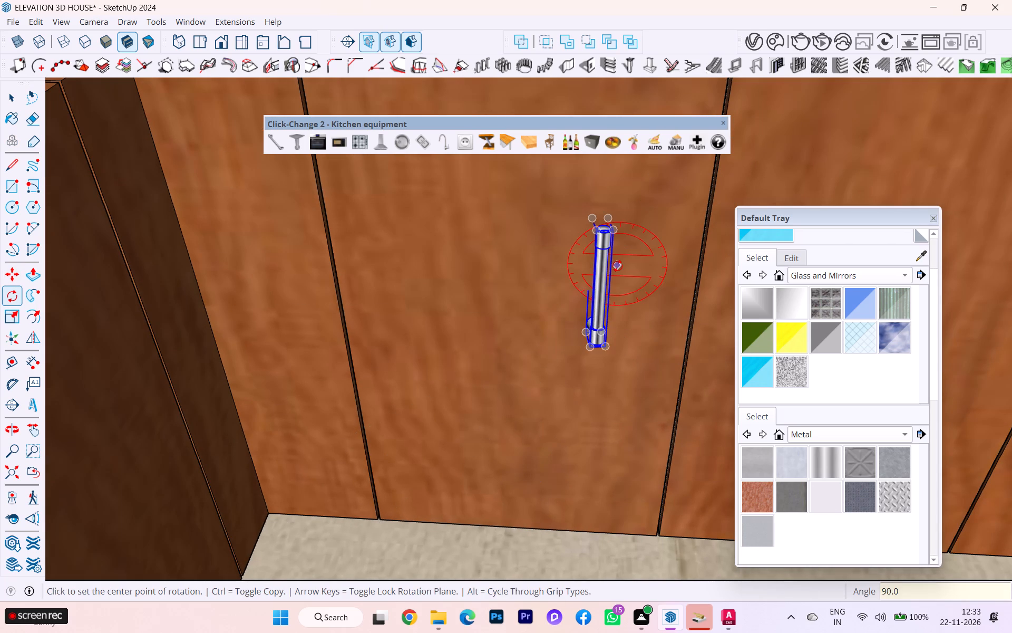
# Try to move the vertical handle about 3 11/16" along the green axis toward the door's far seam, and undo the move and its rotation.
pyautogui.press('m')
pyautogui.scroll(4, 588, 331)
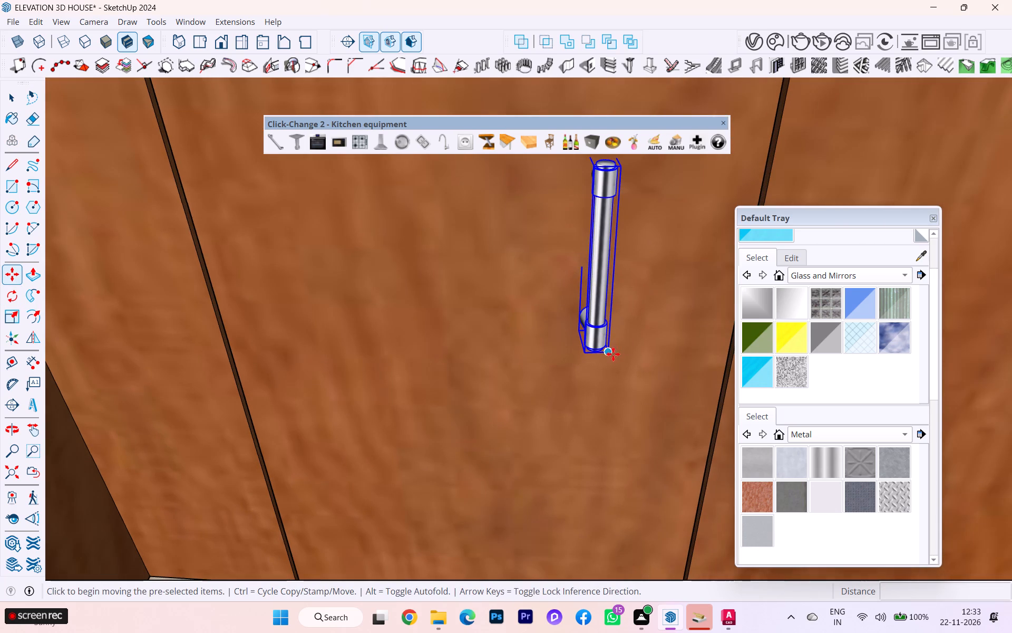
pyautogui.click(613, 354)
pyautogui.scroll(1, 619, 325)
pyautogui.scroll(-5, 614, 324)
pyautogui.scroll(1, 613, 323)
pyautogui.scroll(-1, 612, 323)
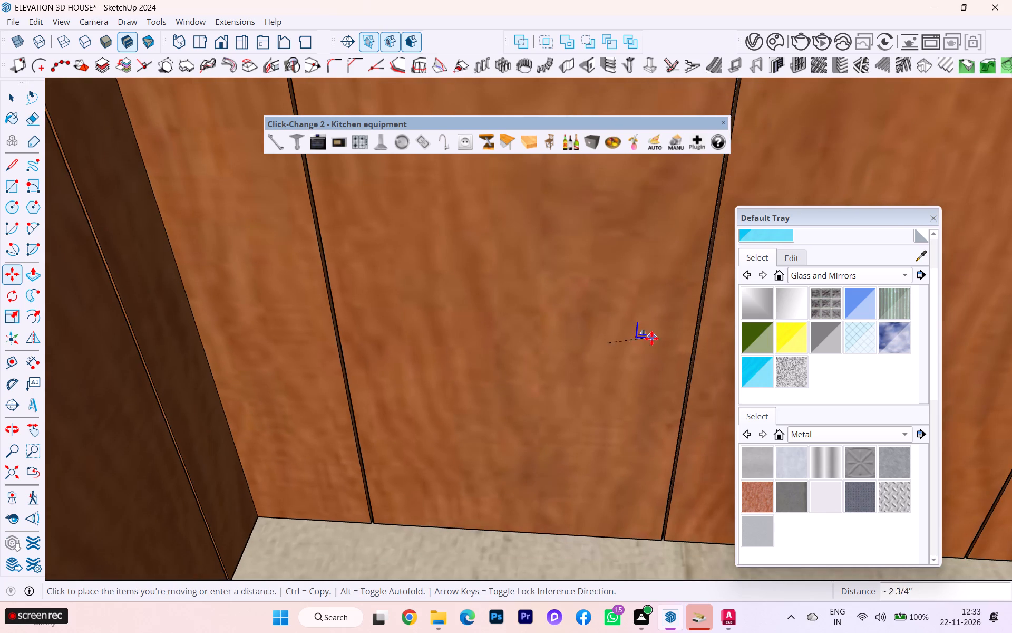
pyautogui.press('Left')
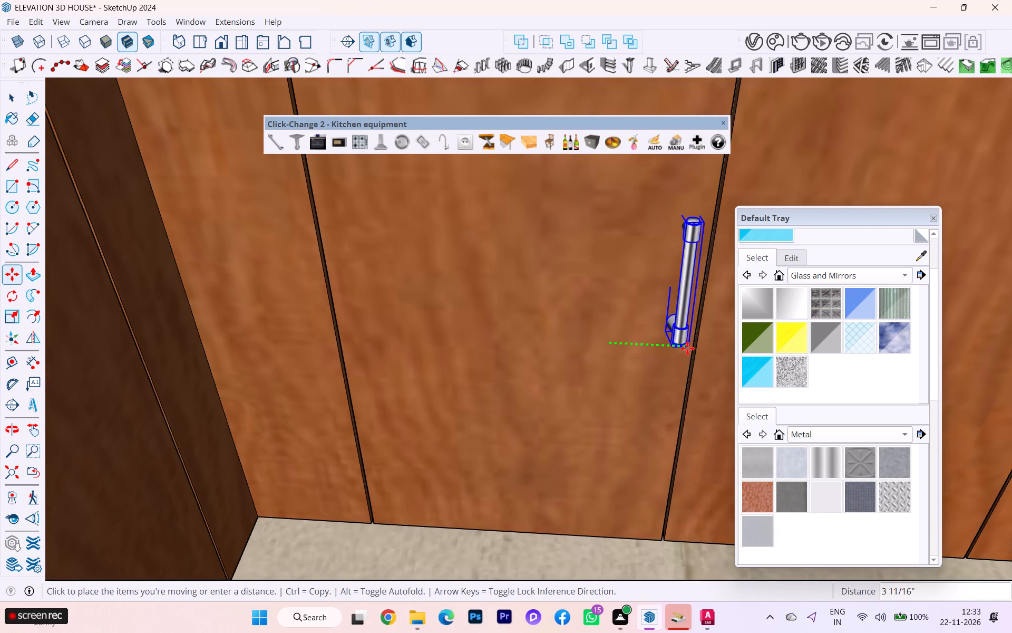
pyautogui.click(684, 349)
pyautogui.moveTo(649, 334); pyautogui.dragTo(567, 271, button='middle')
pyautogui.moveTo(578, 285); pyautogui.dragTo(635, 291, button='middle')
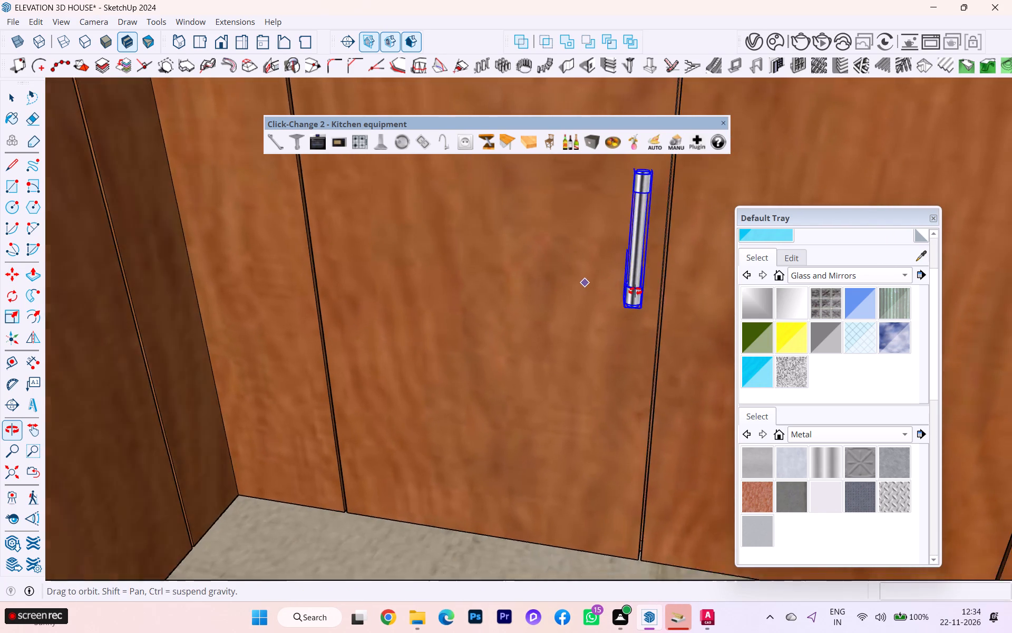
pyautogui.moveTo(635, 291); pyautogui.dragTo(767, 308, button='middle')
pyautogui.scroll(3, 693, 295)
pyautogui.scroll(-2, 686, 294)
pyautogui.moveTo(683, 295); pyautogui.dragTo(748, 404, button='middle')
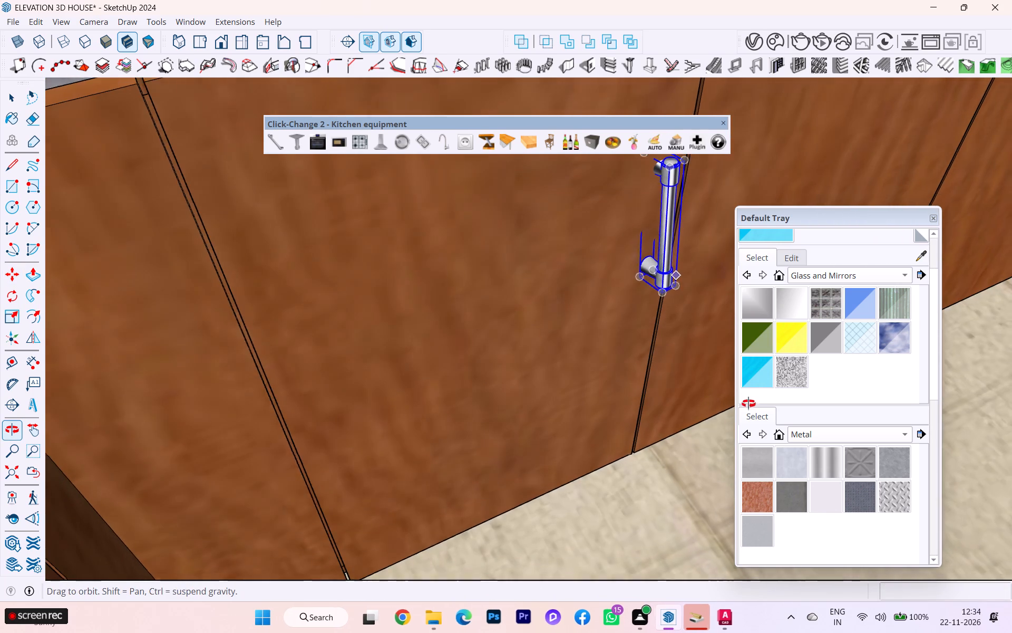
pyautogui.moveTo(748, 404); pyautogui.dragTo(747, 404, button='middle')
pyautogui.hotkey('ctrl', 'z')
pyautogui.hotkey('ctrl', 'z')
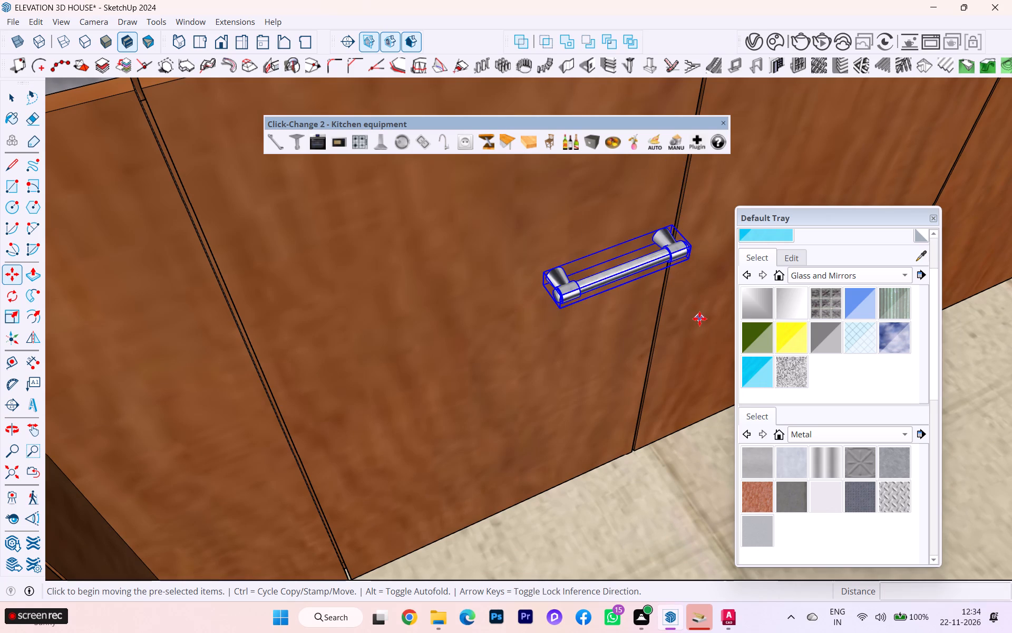
# Rotate the horizontal sink-side handle 90 degrees in the plane of its cabinet door so it stands vertically.
pyautogui.scroll(-1, 669, 312)
pyautogui.press('q')
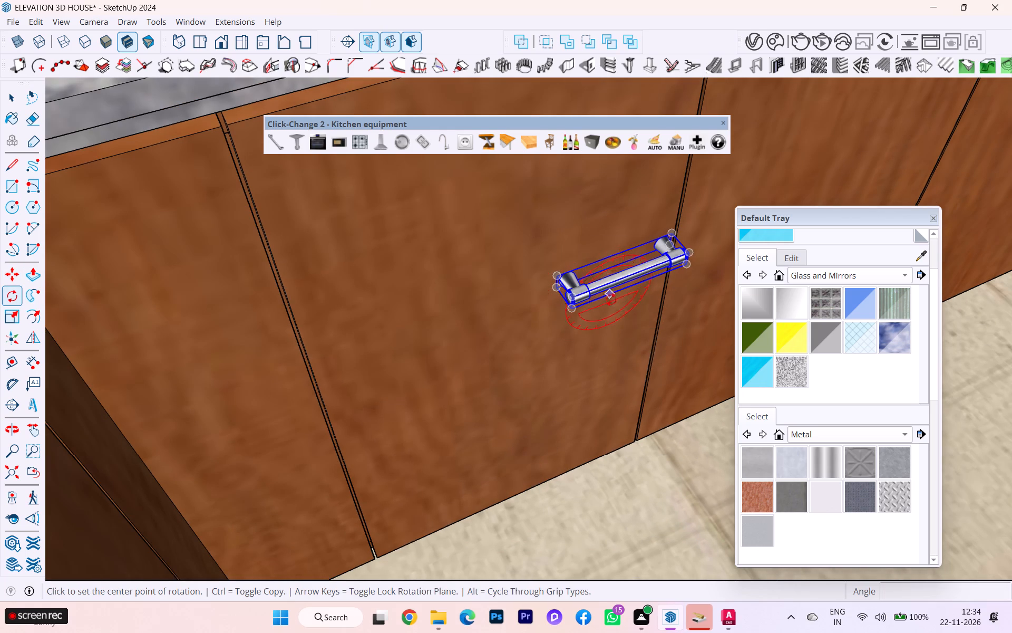
pyautogui.click(609, 314)
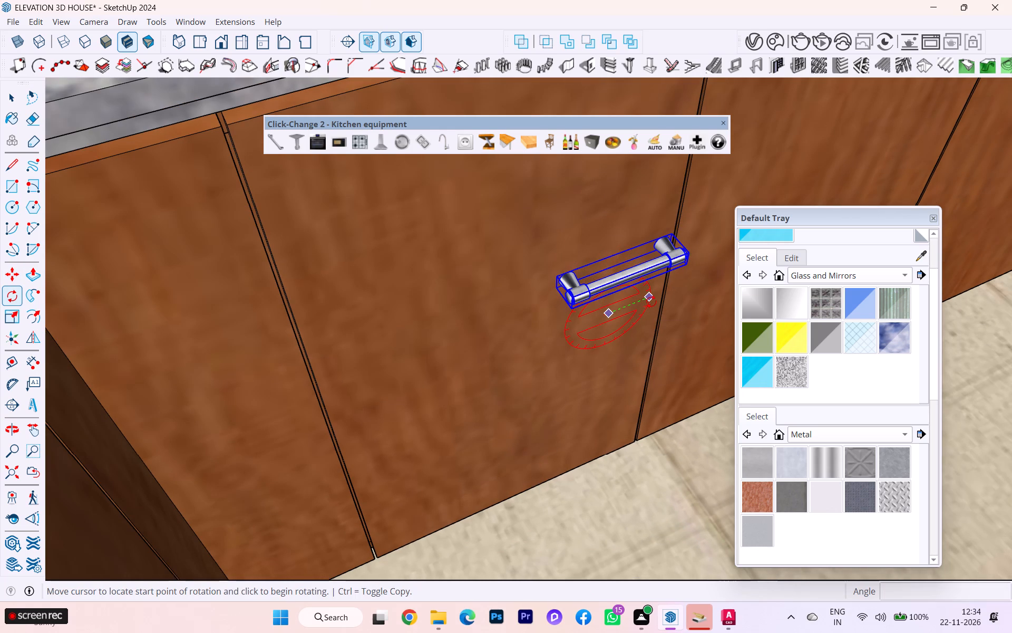
pyautogui.click(651, 302)
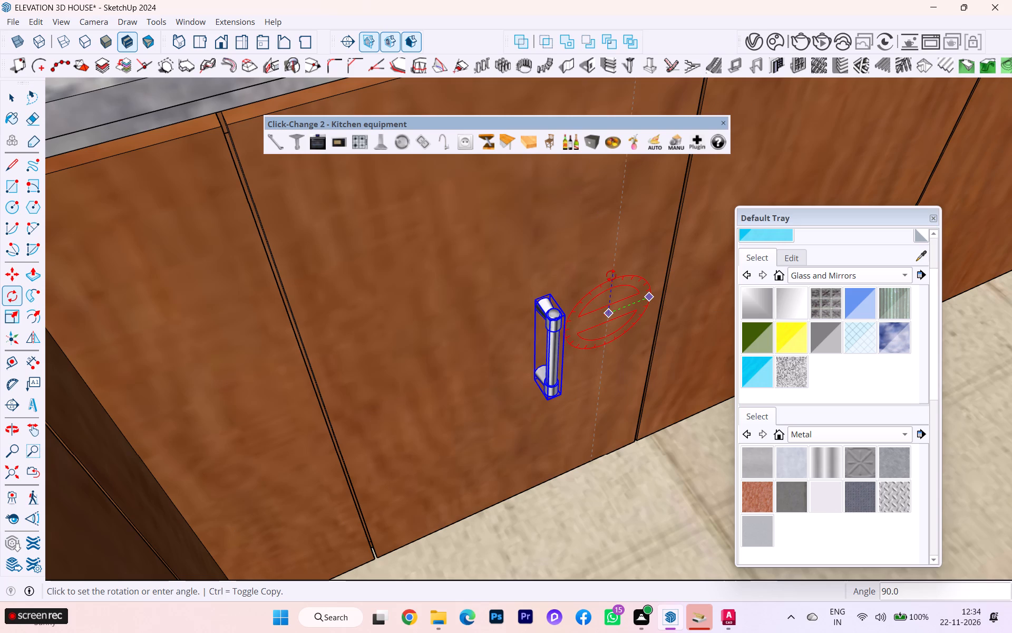
pyautogui.write('90')
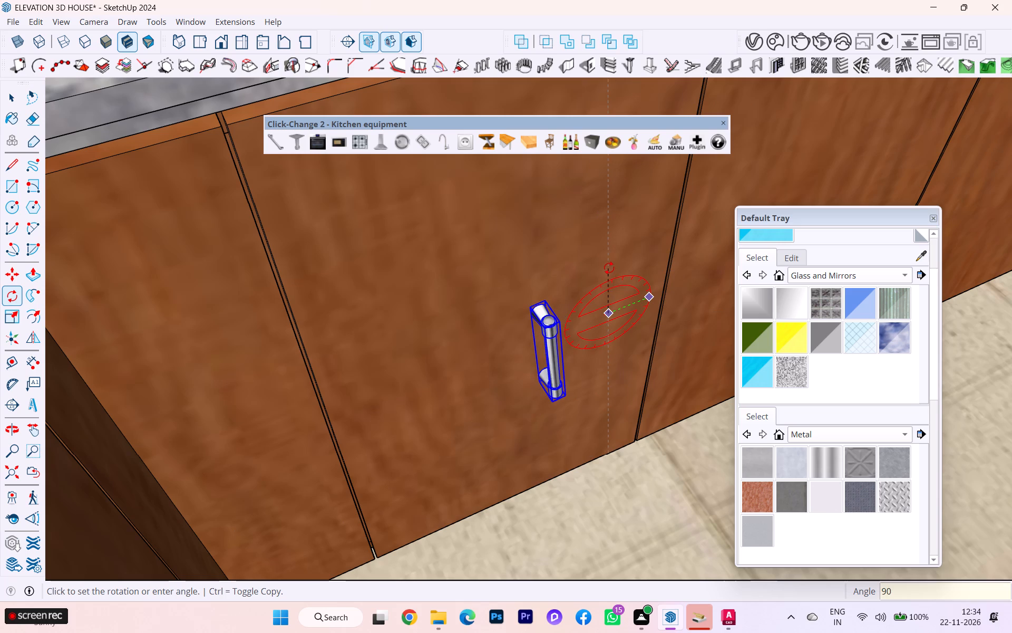
pyautogui.press('Return')
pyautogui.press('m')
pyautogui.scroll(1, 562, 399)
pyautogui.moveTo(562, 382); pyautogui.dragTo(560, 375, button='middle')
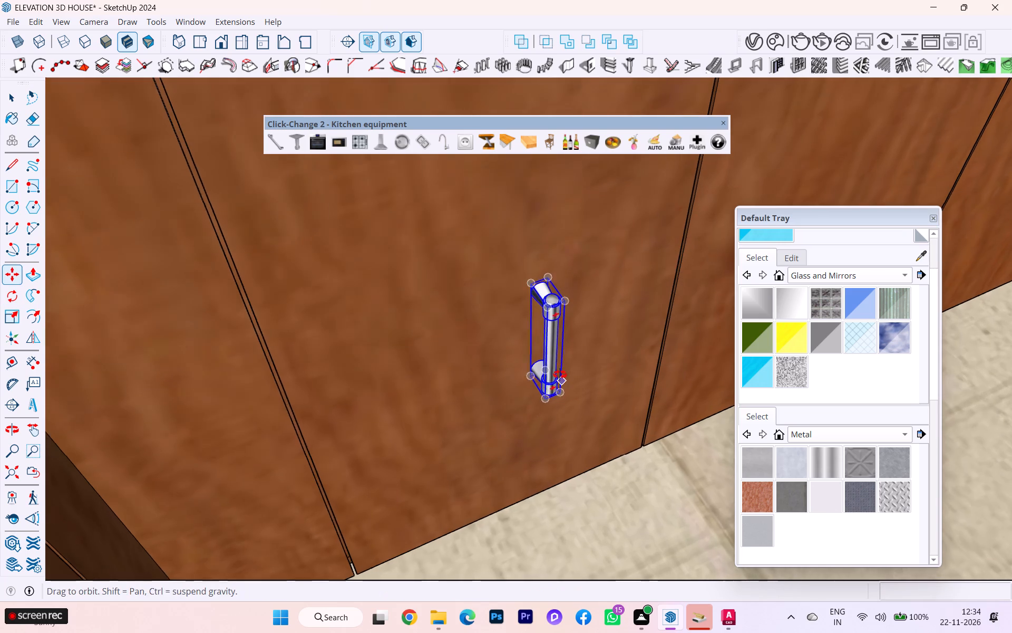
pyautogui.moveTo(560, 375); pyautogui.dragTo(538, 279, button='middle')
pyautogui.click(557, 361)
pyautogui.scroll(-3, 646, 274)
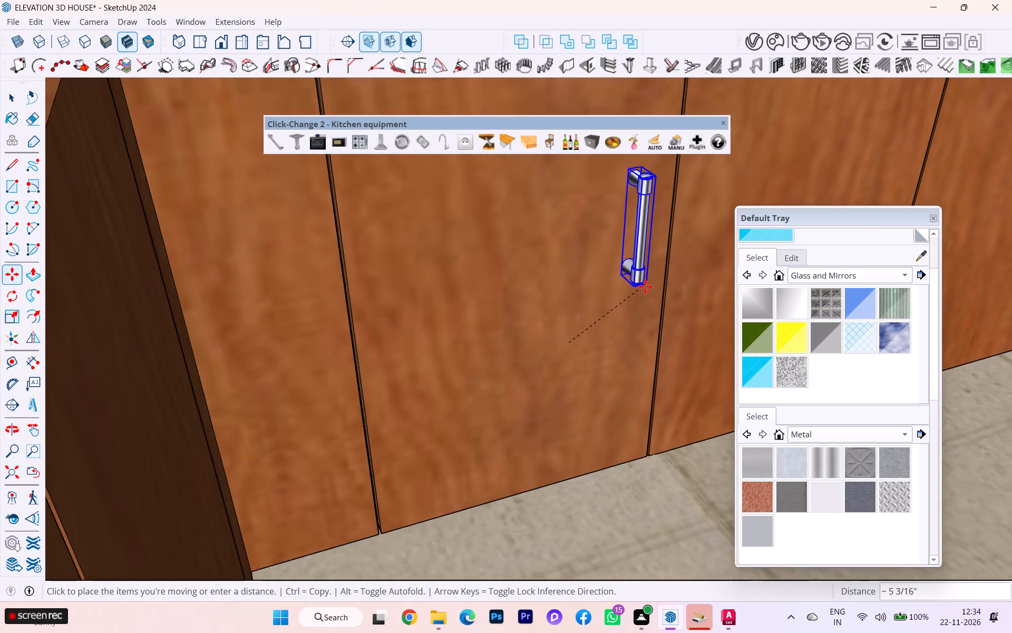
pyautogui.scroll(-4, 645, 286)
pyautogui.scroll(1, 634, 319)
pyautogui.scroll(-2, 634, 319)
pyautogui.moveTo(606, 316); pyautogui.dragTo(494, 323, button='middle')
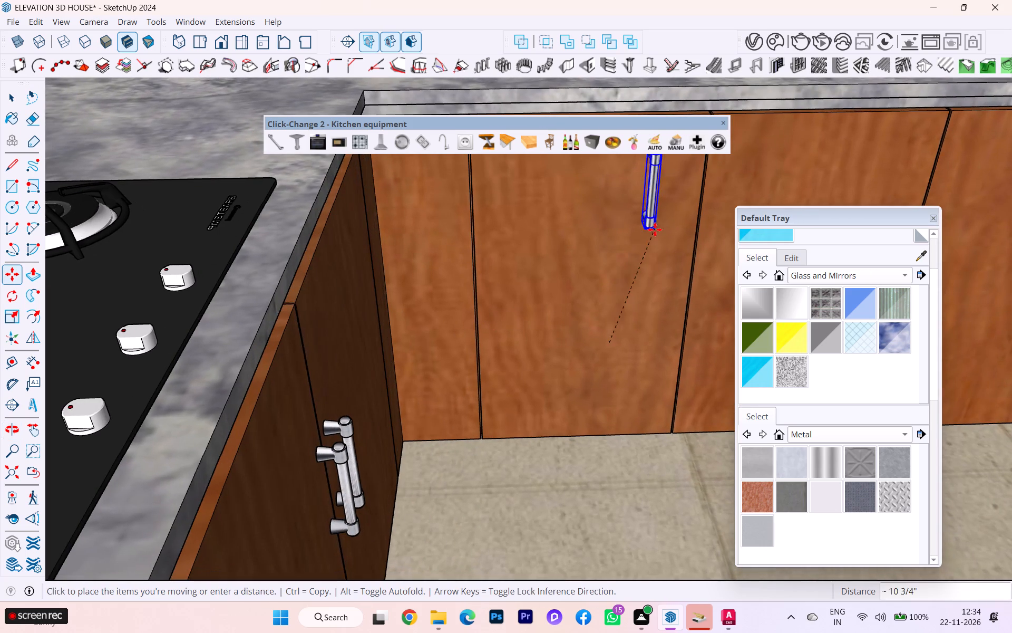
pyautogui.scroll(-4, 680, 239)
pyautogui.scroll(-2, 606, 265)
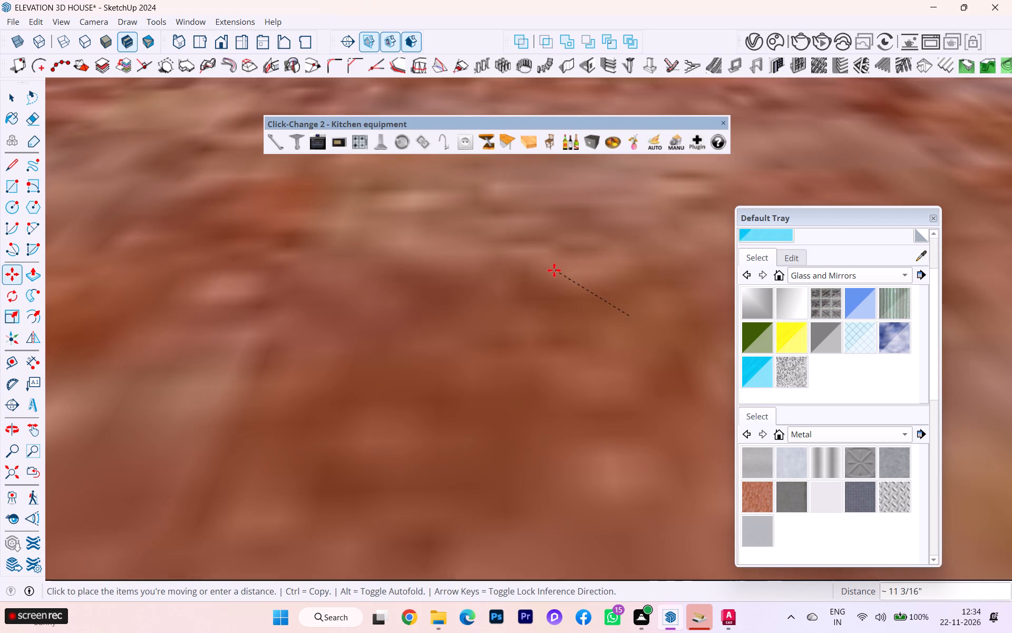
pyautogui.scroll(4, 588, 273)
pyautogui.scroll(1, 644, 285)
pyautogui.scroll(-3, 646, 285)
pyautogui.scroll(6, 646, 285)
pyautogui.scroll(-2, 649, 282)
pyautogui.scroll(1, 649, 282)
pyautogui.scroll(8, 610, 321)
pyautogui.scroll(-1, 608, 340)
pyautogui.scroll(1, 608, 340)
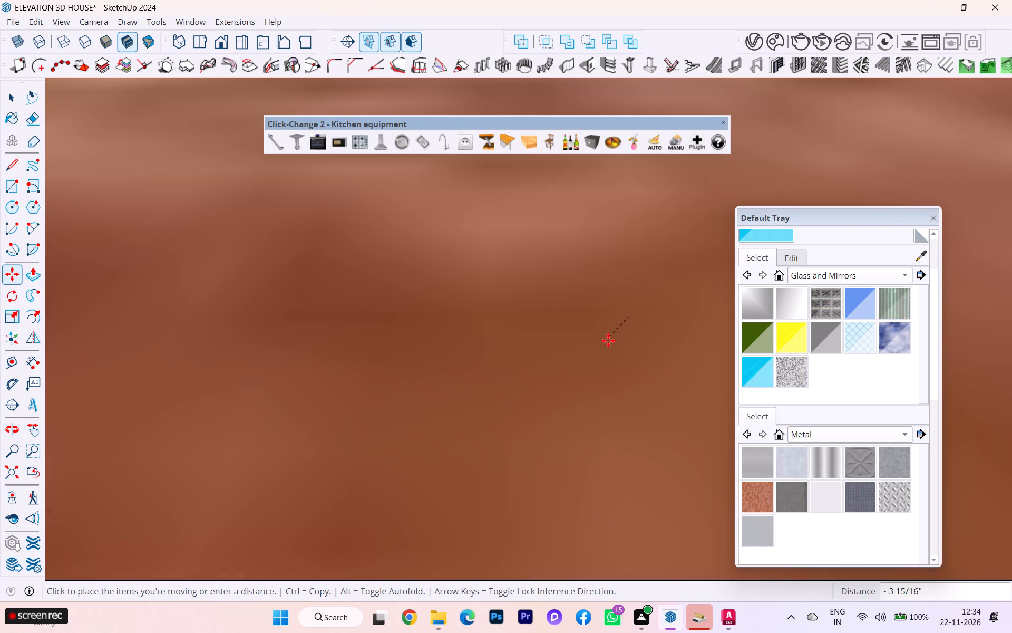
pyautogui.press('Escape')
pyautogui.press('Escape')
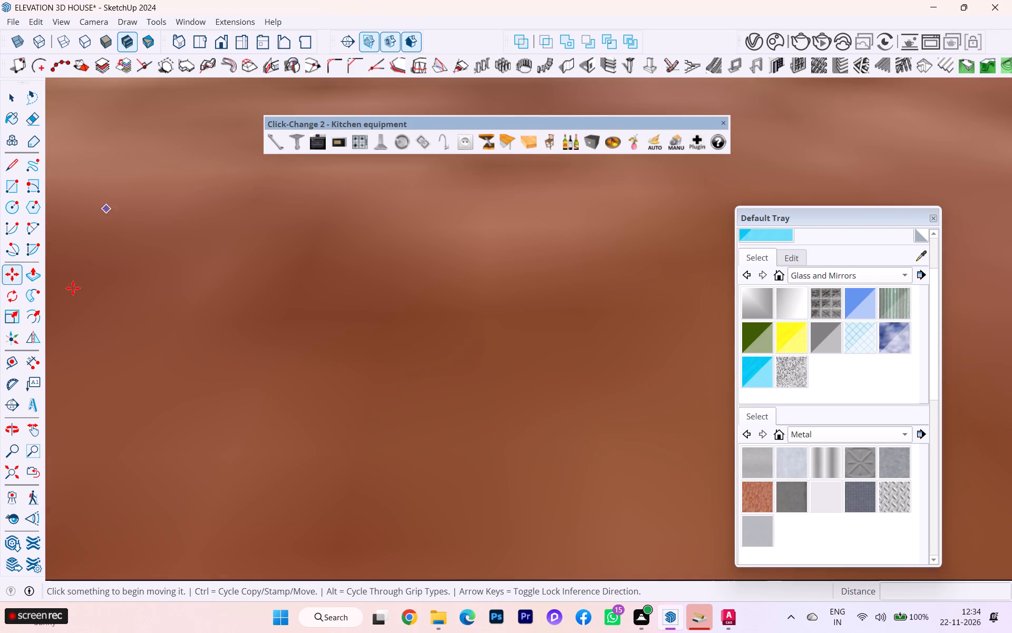
# Move the vertical sink-side handle about 10 7/16" up its door, placing it just beside the far seam.
pyautogui.click(8, 467)
pyautogui.scroll(-2, 358, 417)
pyautogui.scroll(4, 368, 416)
pyautogui.scroll(-2, 392, 415)
pyautogui.scroll(-1, 526, 369)
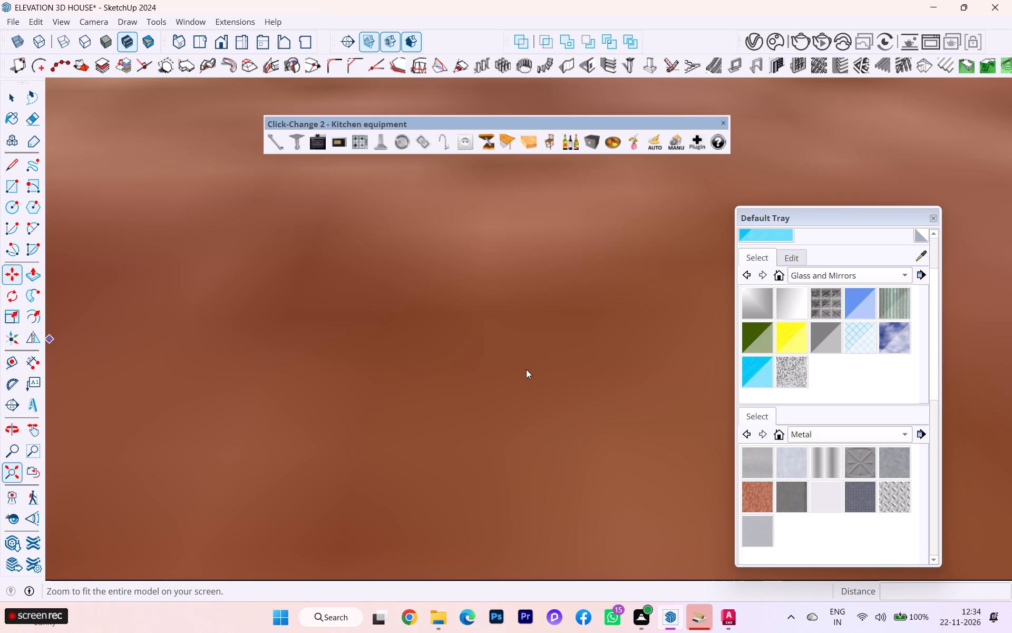
pyautogui.scroll(-4, 434, 357)
pyautogui.scroll(6, 412, 194)
pyautogui.scroll(-1, 431, 235)
pyautogui.moveTo(431, 235); pyautogui.dragTo(274, 322, button='middle')
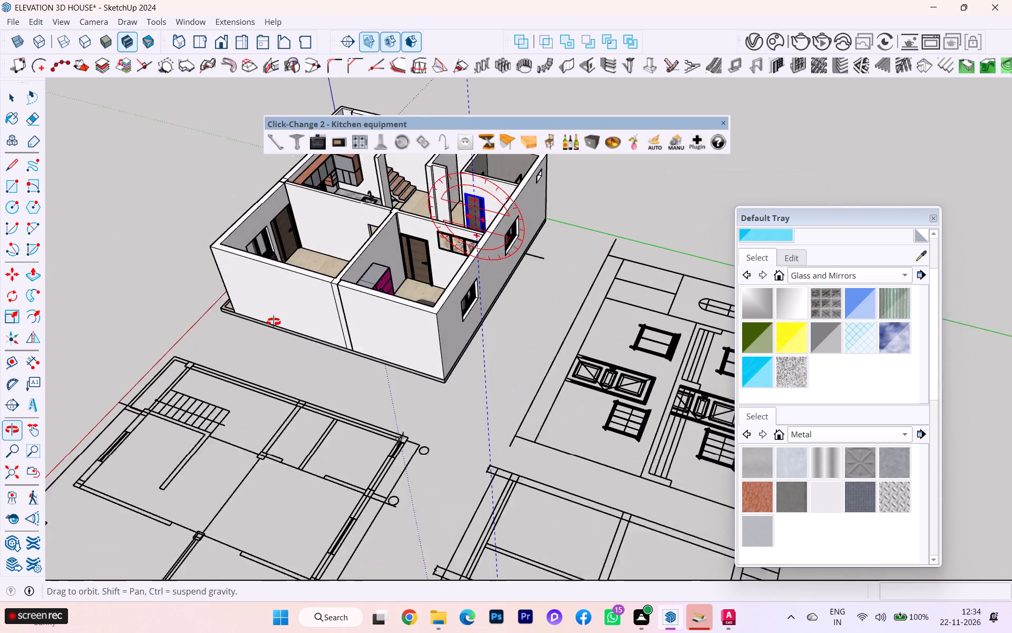
pyautogui.moveTo(274, 322); pyautogui.dragTo(269, 325, button='middle')
pyautogui.click(15, 95)
pyautogui.click(167, 138)
pyautogui.scroll(-4, 439, 247)
pyautogui.scroll(7, 439, 247)
pyautogui.scroll(-1, 425, 251)
pyautogui.moveTo(427, 264); pyautogui.dragTo(346, 322, button='middle')
pyautogui.scroll(-6, 351, 367)
pyautogui.scroll(4, 328, 184)
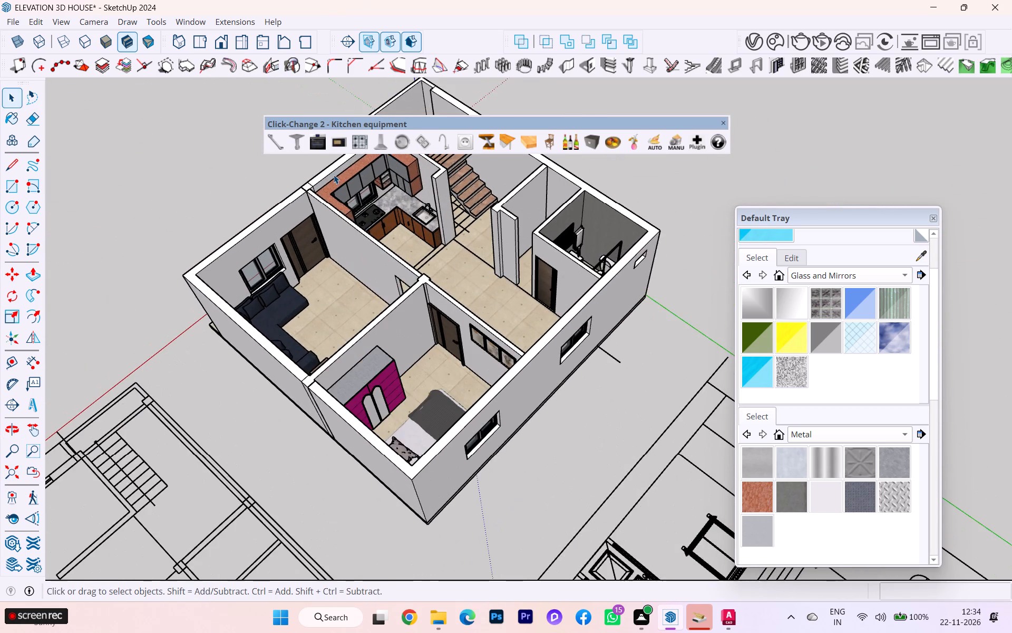
pyautogui.scroll(1, 443, 220)
pyautogui.scroll(-1, 443, 220)
pyautogui.scroll(3, 443, 220)
pyautogui.scroll(-1, 443, 220)
pyautogui.scroll(2, 443, 220)
pyautogui.scroll(-1, 443, 220)
pyautogui.scroll(5, 428, 223)
pyautogui.scroll(-1, 424, 222)
pyautogui.scroll(11, 424, 222)
pyautogui.moveTo(413, 197); pyautogui.dragTo(583, 179, button='middle')
pyautogui.scroll(8, 374, 312)
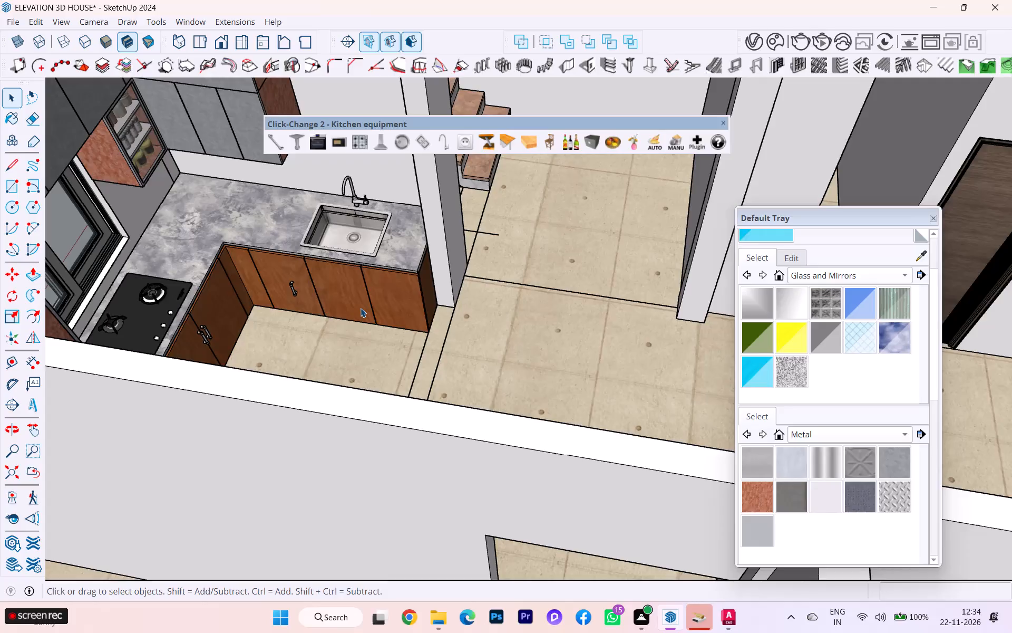
pyautogui.scroll(9, 361, 308)
pyautogui.moveTo(297, 276); pyautogui.dragTo(417, 199, button='middle')
pyautogui.scroll(5, 236, 313)
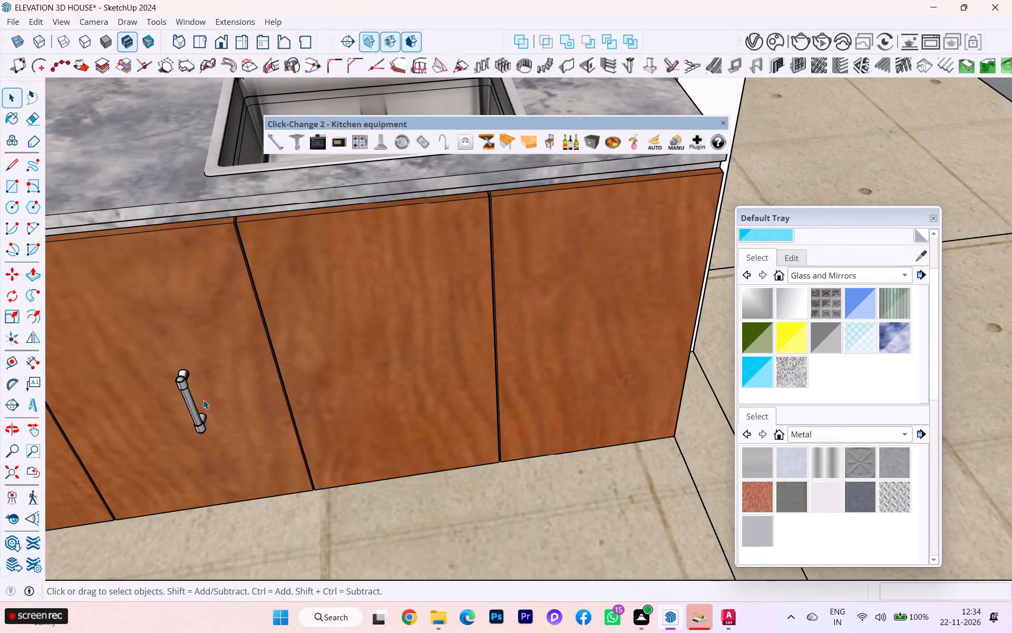
pyautogui.click(192, 413)
pyautogui.scroll(-3, 274, 407)
pyautogui.scroll(2, 314, 413)
pyautogui.scroll(-1, 317, 413)
pyautogui.moveTo(323, 407); pyautogui.dragTo(386, 378, button='middle')
pyautogui.scroll(-2, 342, 418)
pyautogui.scroll(2, 238, 452)
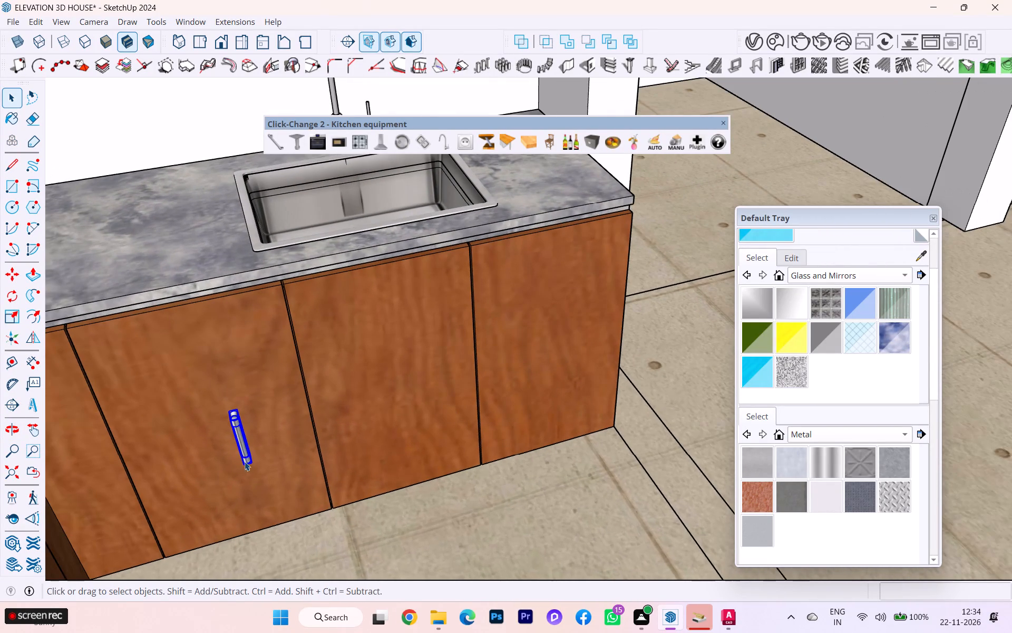
pyautogui.press('m')
pyautogui.scroll(4, 261, 468)
pyautogui.click(251, 460)
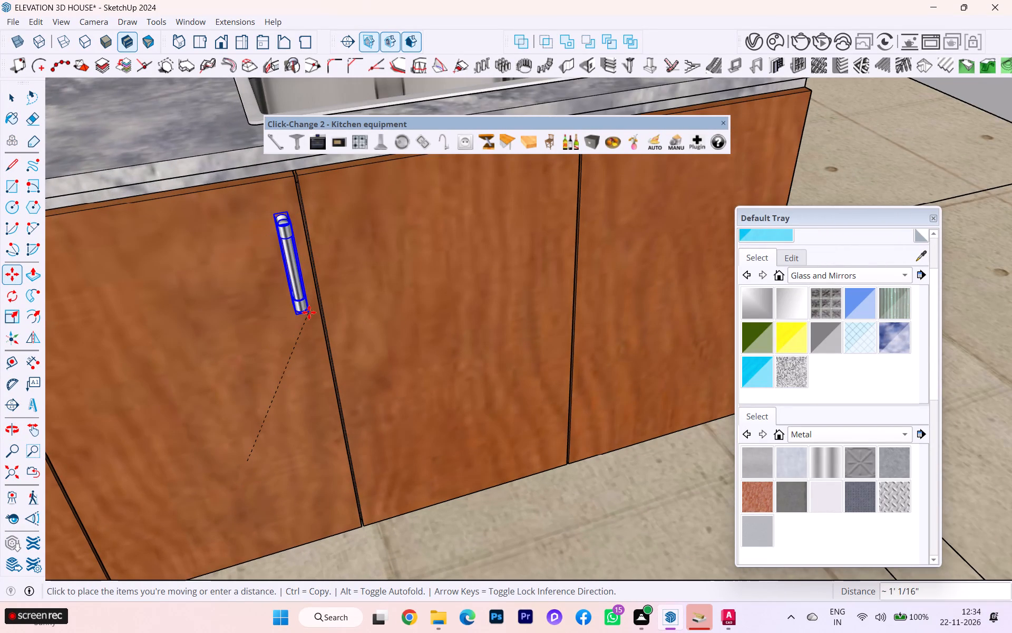
pyautogui.click(315, 338)
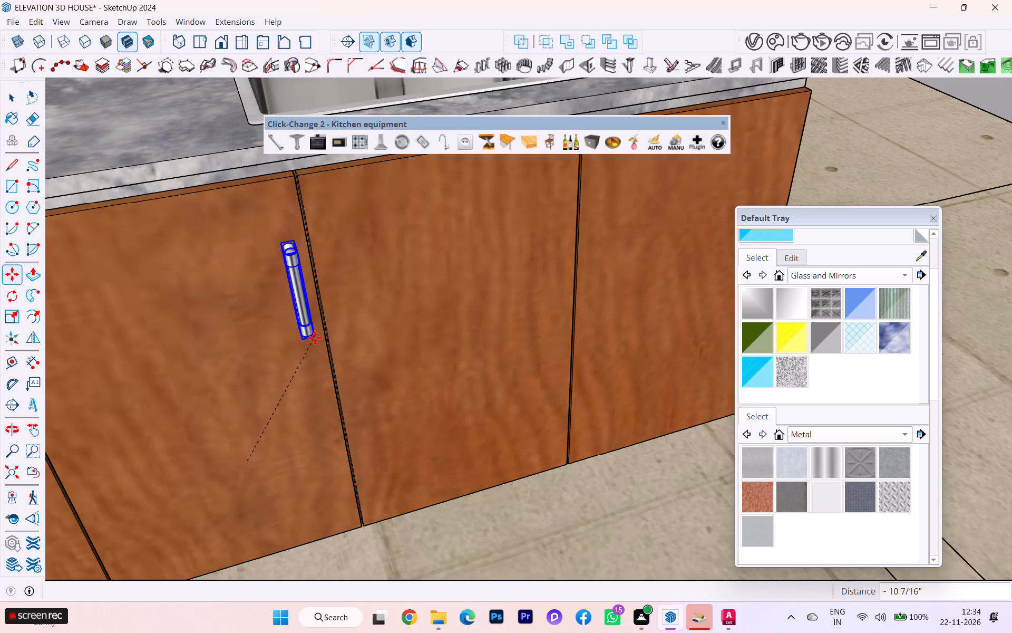
# Copy the handle about 2" along the green axis across the seam onto the adjacent sink-side door, forming a pair.
pyautogui.scroll(1, 313, 340)
pyautogui.scroll(-1, 313, 340)
pyautogui.scroll(5, 313, 340)
pyautogui.click(312, 335)
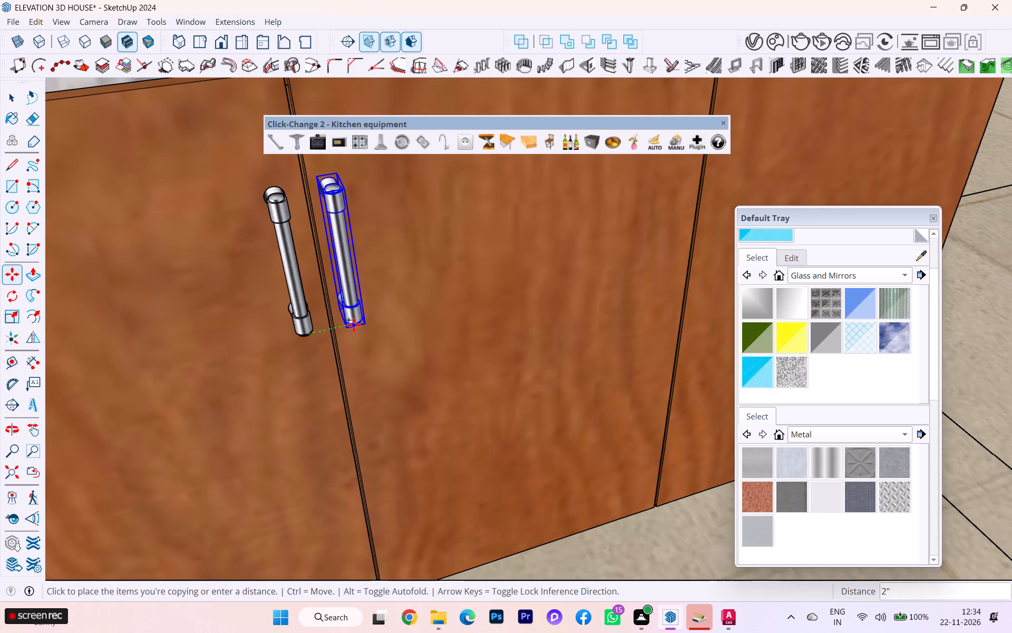
pyautogui.click(354, 324)
# Copy the paired handle 1' 6" along the green axis onto the last sink-side door, just beyond its seam.
pyautogui.click(359, 321)
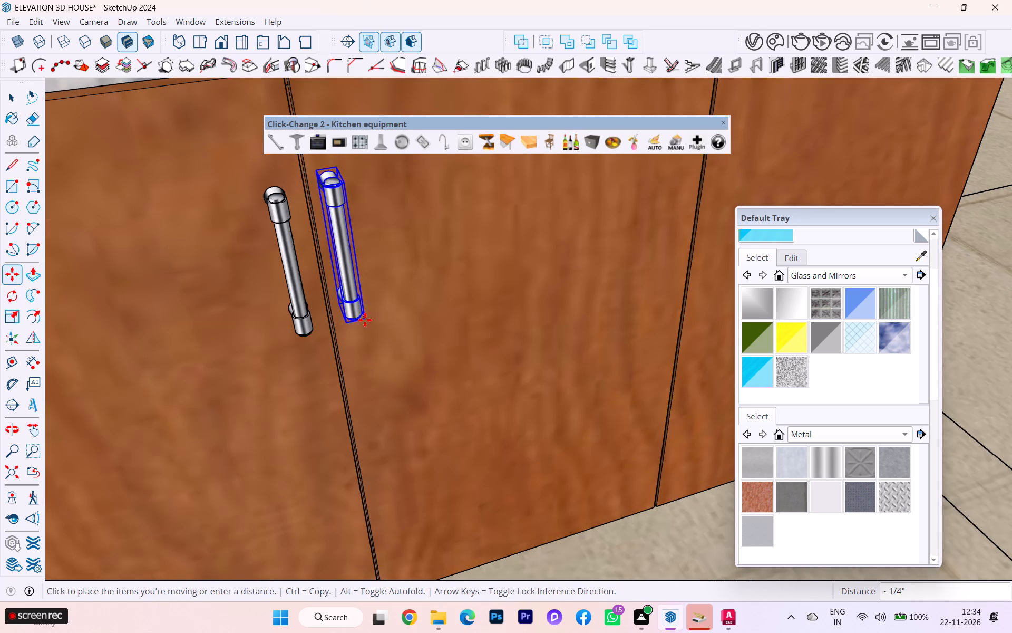
pyautogui.scroll(1, 352, 321)
pyautogui.scroll(-5, 352, 321)
pyautogui.scroll(-4, 572, 281)
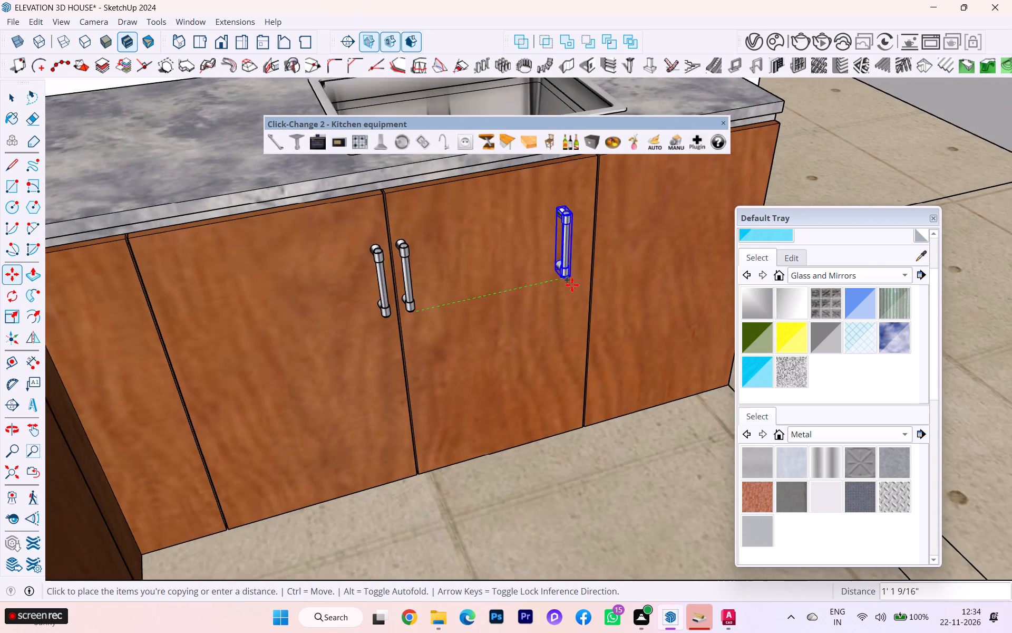
pyautogui.scroll(2, 634, 277)
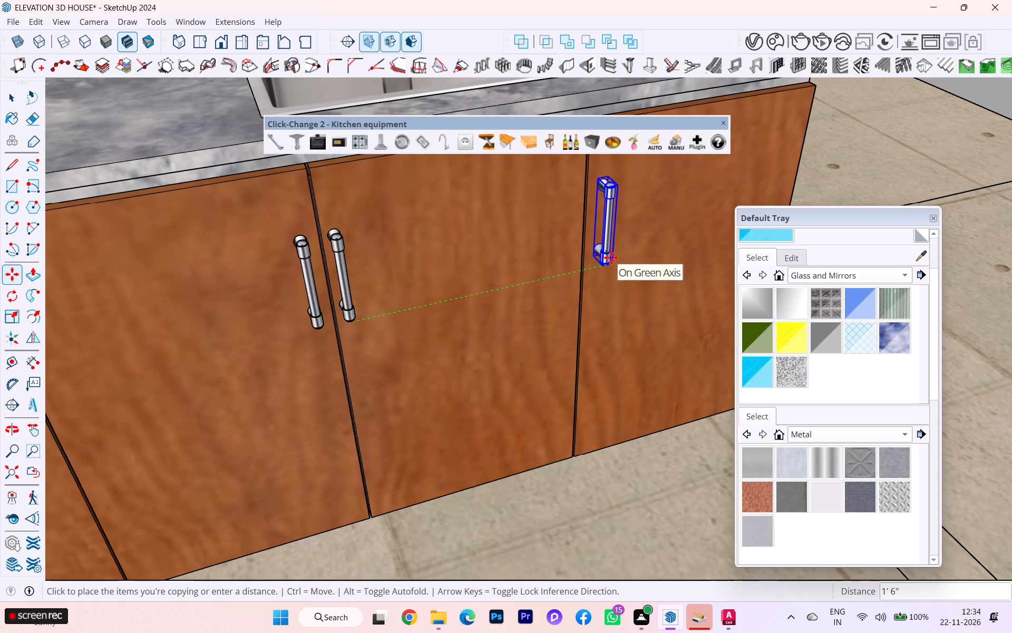
pyautogui.click(611, 257)
# Bring the entire house model and its floor plans back into view.
pyautogui.scroll(-2, 546, 274)
pyautogui.scroll(1, 544, 275)
pyautogui.scroll(-9, 544, 275)
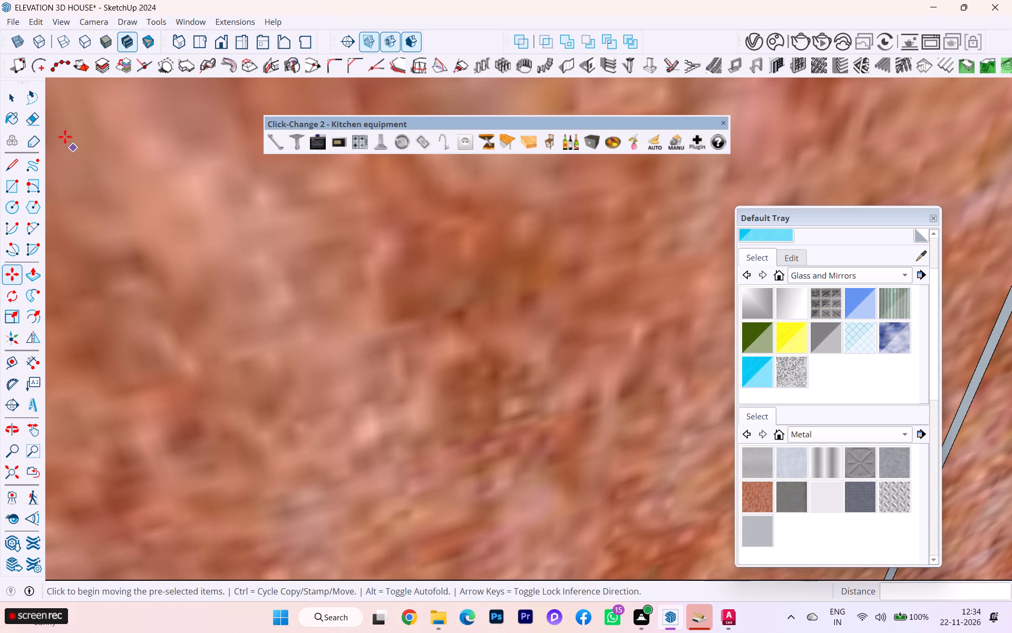
pyautogui.click(15, 102)
pyautogui.scroll(-15, 273, 210)
pyautogui.scroll(2, 434, 298)
pyautogui.scroll(-5, 435, 299)
pyautogui.scroll(1, 441, 301)
pyautogui.scroll(-1, 442, 301)
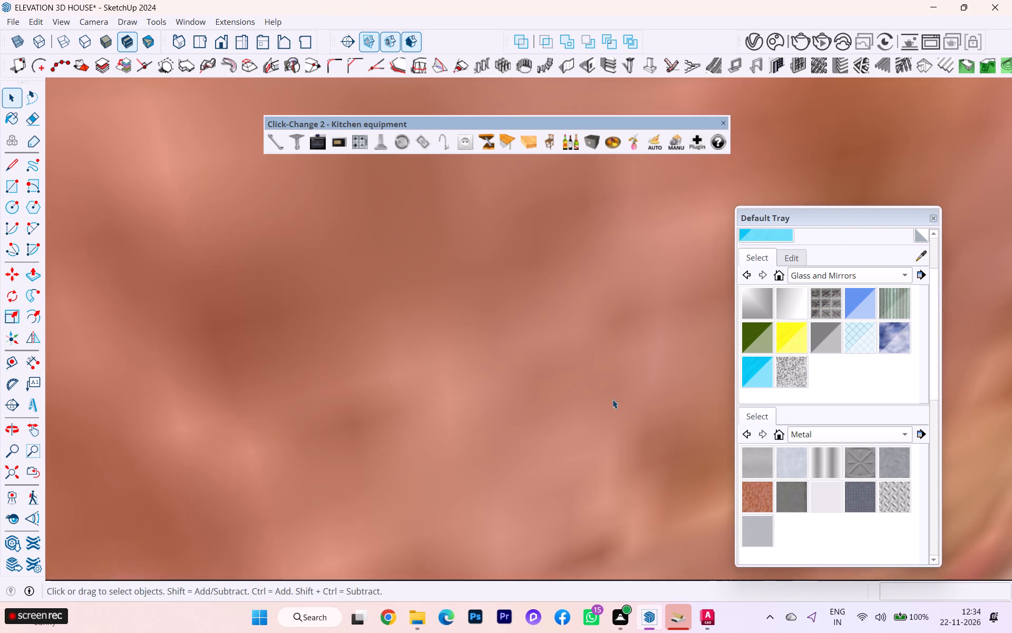
pyautogui.scroll(-5, 631, 454)
pyautogui.scroll(-4, 554, 388)
pyautogui.scroll(3, 554, 388)
pyautogui.scroll(-6, 452, 297)
pyautogui.scroll(1, 452, 297)
pyautogui.scroll(-1, 452, 297)
pyautogui.scroll(-1, 496, 310)
pyautogui.scroll(1, 503, 317)
pyautogui.scroll(-12, 505, 319)
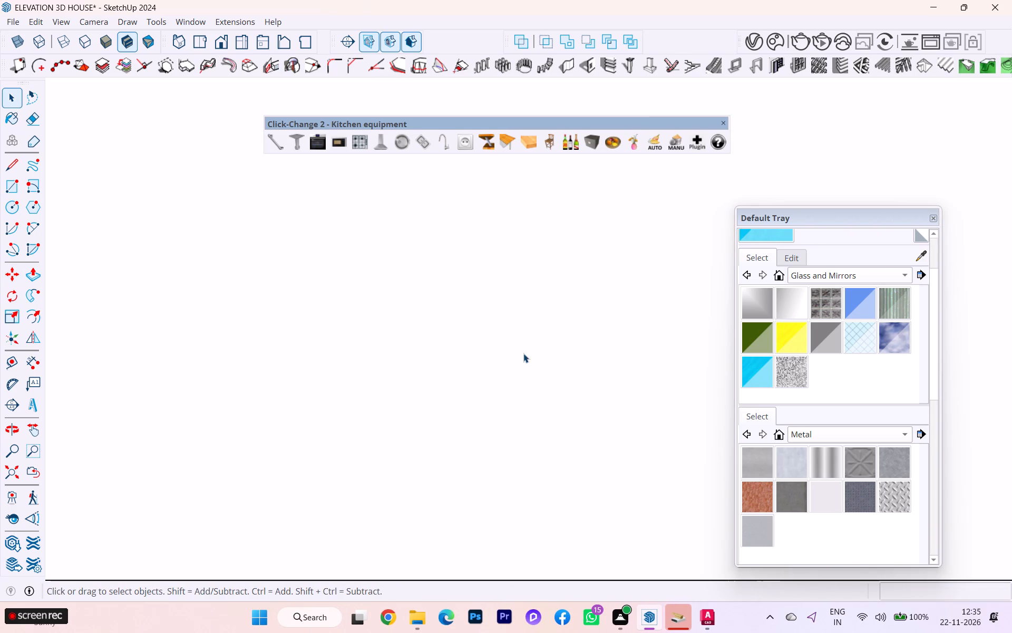
pyautogui.scroll(-3, 523, 353)
pyautogui.scroll(2, 523, 353)
pyautogui.scroll(-2, 523, 353)
pyautogui.scroll(1, 523, 353)
pyautogui.scroll(-4, 456, 358)
pyautogui.click(238, 427)
pyautogui.scroll(-3, 277, 410)
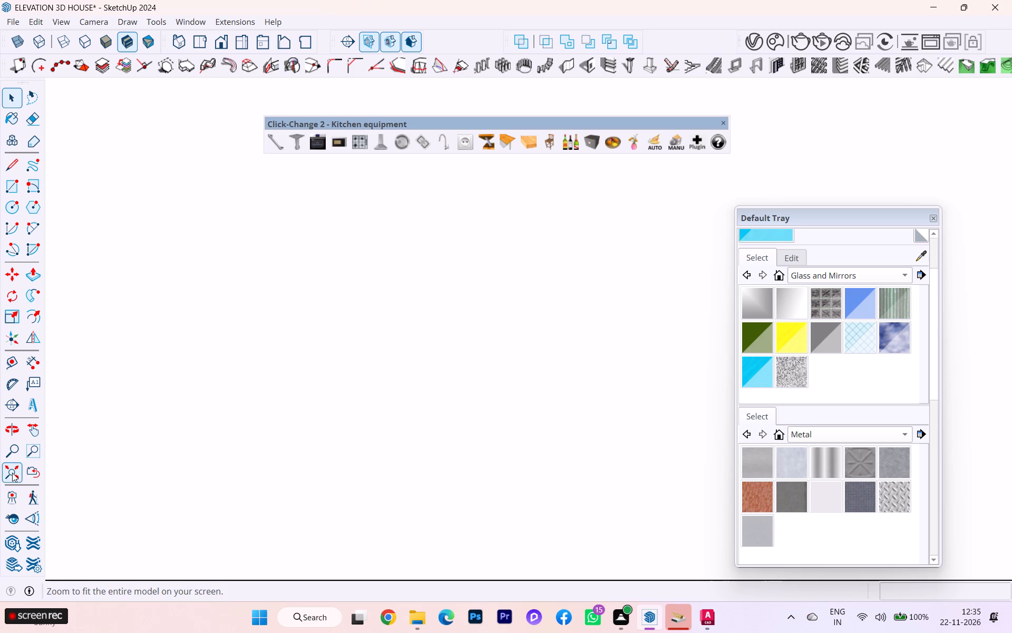
pyautogui.click(12, 474)
pyautogui.scroll(-4, 311, 352)
pyautogui.scroll(-2, 367, 344)
pyautogui.scroll(1, 367, 344)
pyautogui.scroll(-5, 367, 344)
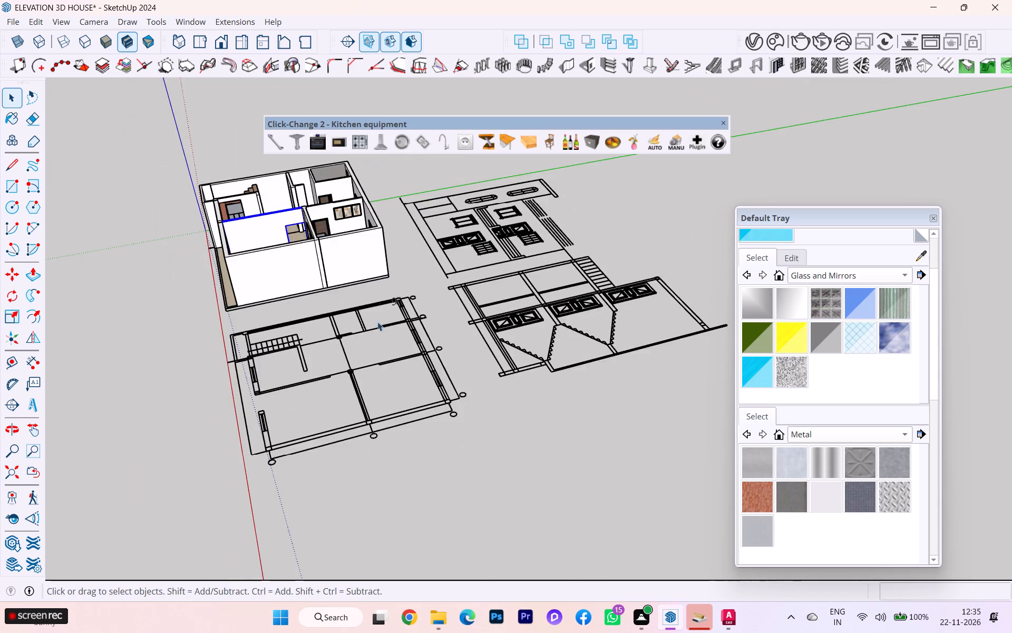
# Examine the kitchen's hob-side and sink-side base cabinets with their handles from several angles within the house.
pyautogui.scroll(4, 366, 286)
pyautogui.click(122, 152)
pyautogui.scroll(4, 263, 213)
pyautogui.scroll(-2, 383, 212)
pyautogui.moveTo(390, 213); pyautogui.dragTo(339, 276, button='middle')
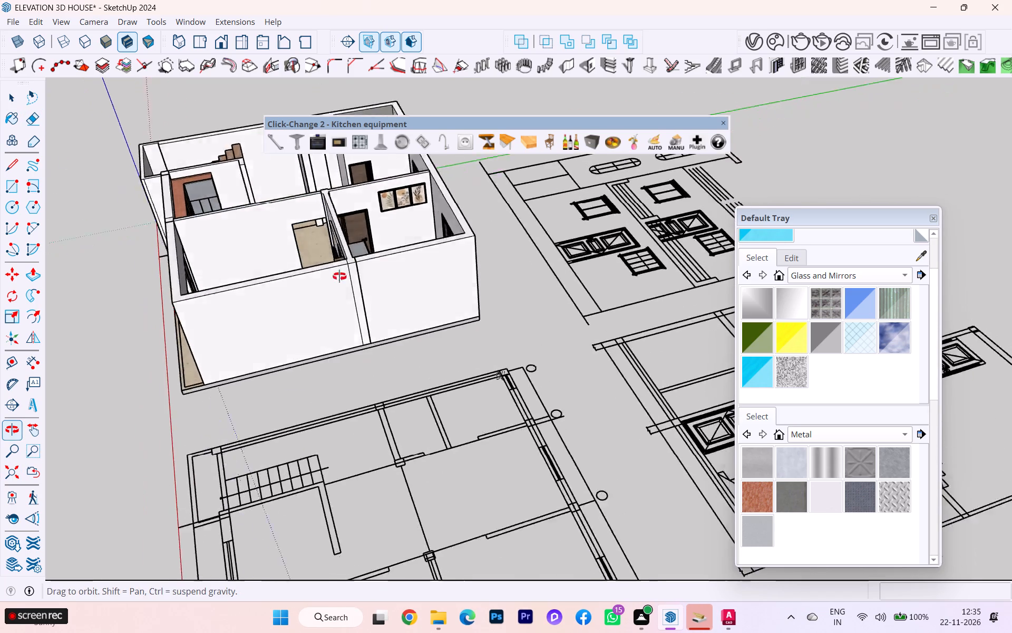
pyautogui.moveTo(339, 276); pyautogui.dragTo(258, 334, button='middle')
pyautogui.scroll(-4, 388, 453)
pyautogui.scroll(1, 394, 459)
pyautogui.scroll(-1, 394, 459)
pyautogui.scroll(1, 328, 174)
pyautogui.scroll(-1, 328, 173)
pyautogui.scroll(12, 328, 173)
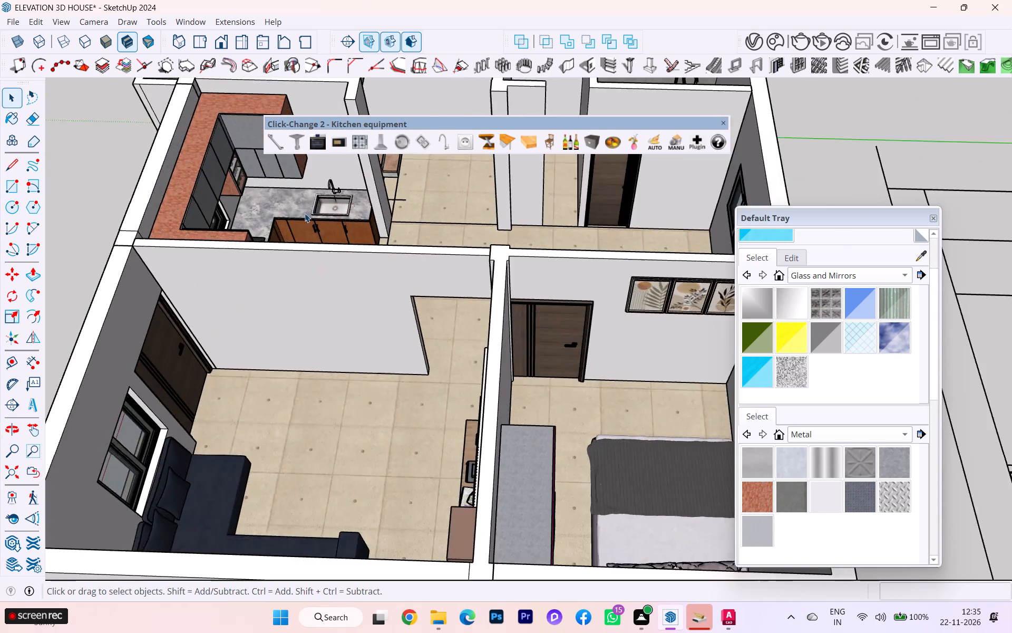
pyautogui.scroll(3, 305, 213)
pyautogui.scroll(-3, 347, 215)
pyautogui.scroll(3, 348, 214)
pyautogui.scroll(-1, 429, 204)
pyautogui.moveTo(432, 202); pyautogui.dragTo(573, 222, button='middle')
pyautogui.scroll(1, 347, 276)
pyautogui.scroll(-1, 344, 279)
pyautogui.scroll(1, 342, 280)
pyautogui.scroll(-1, 340, 282)
pyautogui.scroll(1, 340, 282)
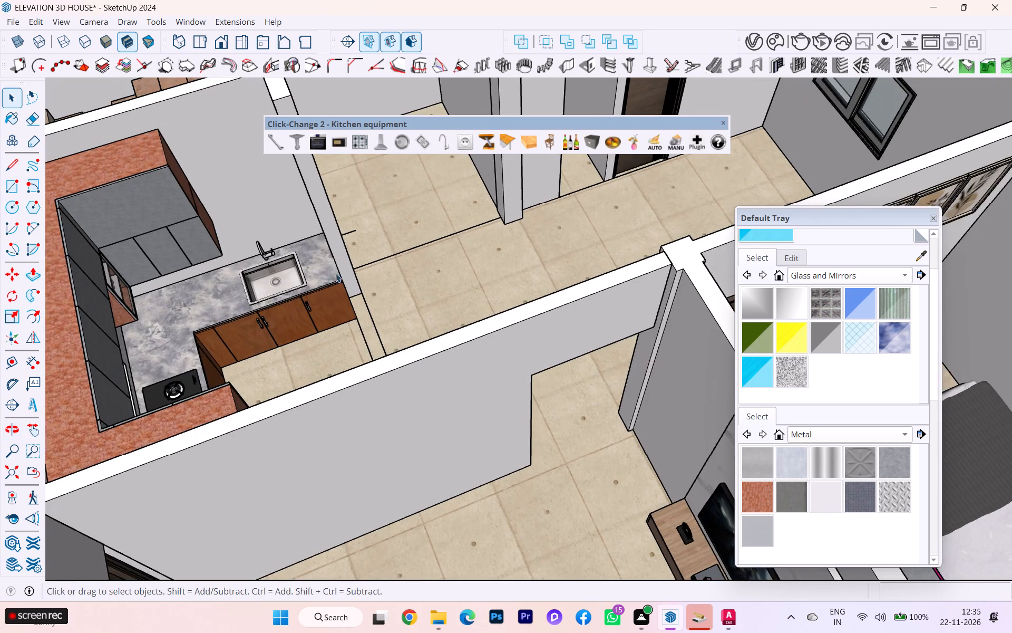
pyautogui.scroll(-1, 405, 265)
pyautogui.moveTo(449, 255); pyautogui.dragTo(169, 233, button='middle')
pyautogui.scroll(-3, 403, 244)
pyautogui.moveTo(406, 255); pyautogui.dragTo(172, 239, button='middle')
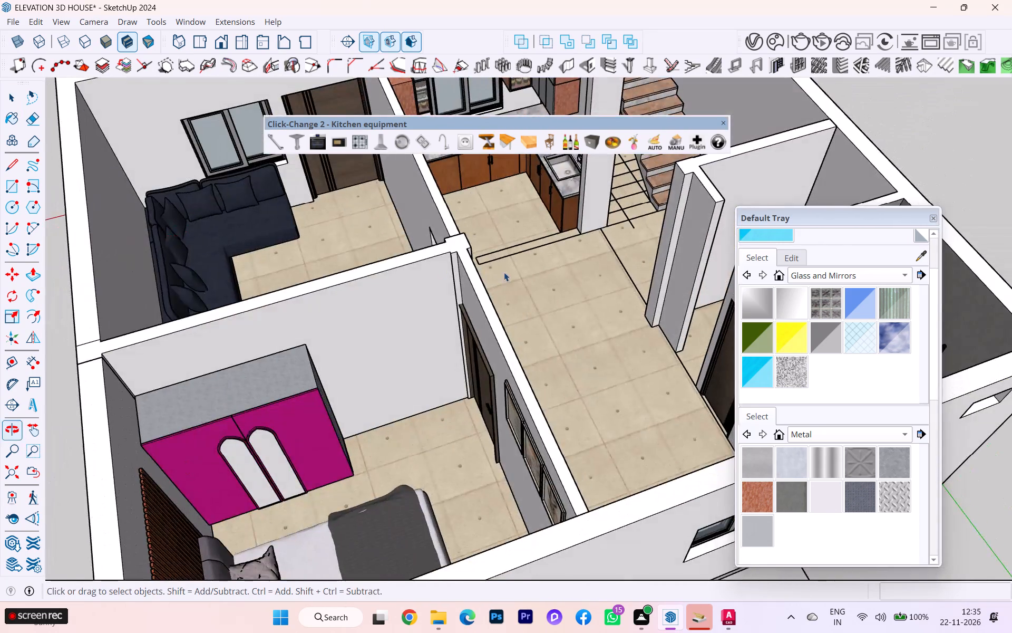
pyautogui.scroll(-1, 537, 278)
pyautogui.scroll(1, 540, 278)
pyautogui.scroll(-1, 541, 278)
pyautogui.scroll(-5, 330, 267)
pyautogui.scroll(3, 516, 204)
pyautogui.scroll(3, 394, 176)
pyautogui.scroll(-1, 355, 193)
pyautogui.scroll(6, 355, 193)
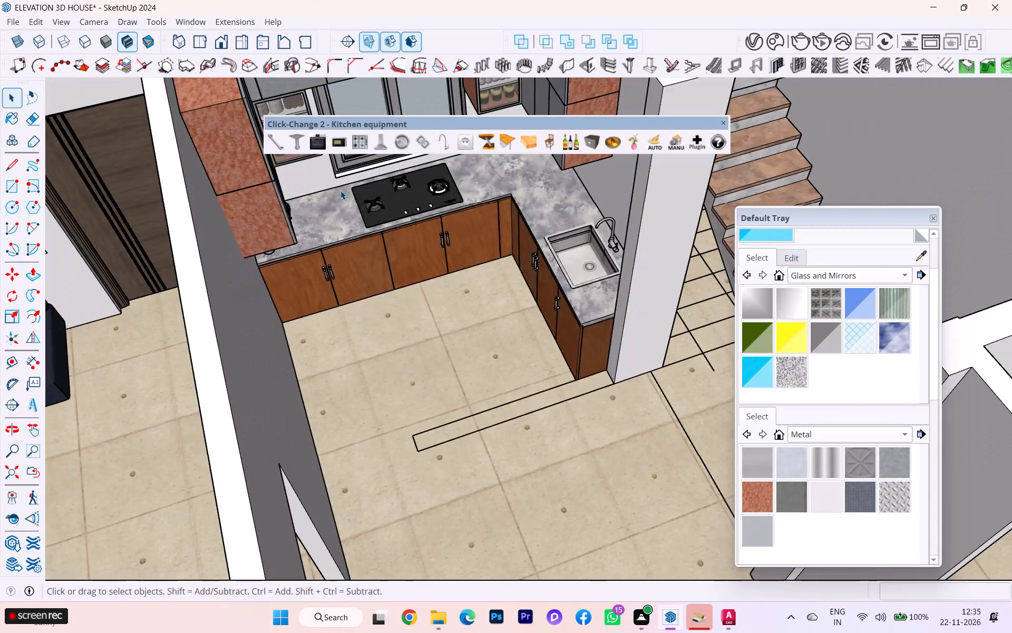
pyautogui.moveTo(340, 195); pyautogui.dragTo(242, 195, button='middle')
pyautogui.scroll(-5, 240, 202)
pyautogui.scroll(3, 258, 238)
pyautogui.scroll(-1, 258, 239)
pyautogui.scroll(-9, 528, 218)
pyautogui.scroll(2, 466, 254)
pyautogui.scroll(-2, 466, 257)
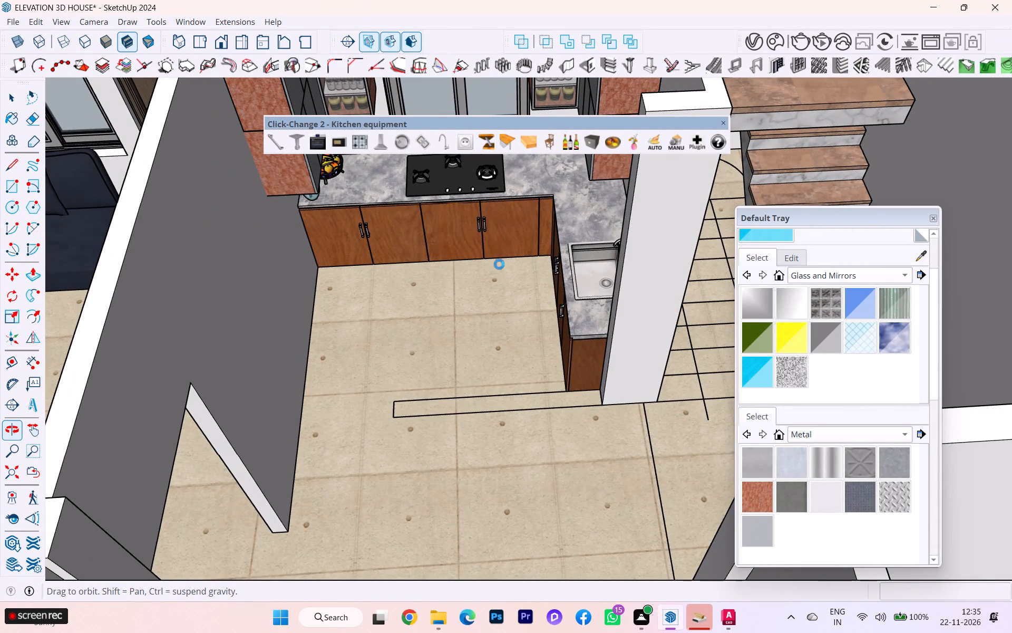
pyautogui.scroll(-2, 341, 223)
pyautogui.scroll(1, 389, 232)
pyautogui.scroll(-2, 393, 233)
pyautogui.scroll(1, 400, 234)
pyautogui.scroll(-5, 400, 234)
pyautogui.scroll(1, 416, 235)
pyautogui.scroll(-12, 416, 235)
pyautogui.scroll(1, 424, 241)
pyautogui.scroll(-2, 437, 252)
pyautogui.scroll(1, 438, 254)
pyautogui.scroll(-1, 439, 255)
pyautogui.scroll(3, 439, 255)
pyautogui.scroll(-1, 439, 255)
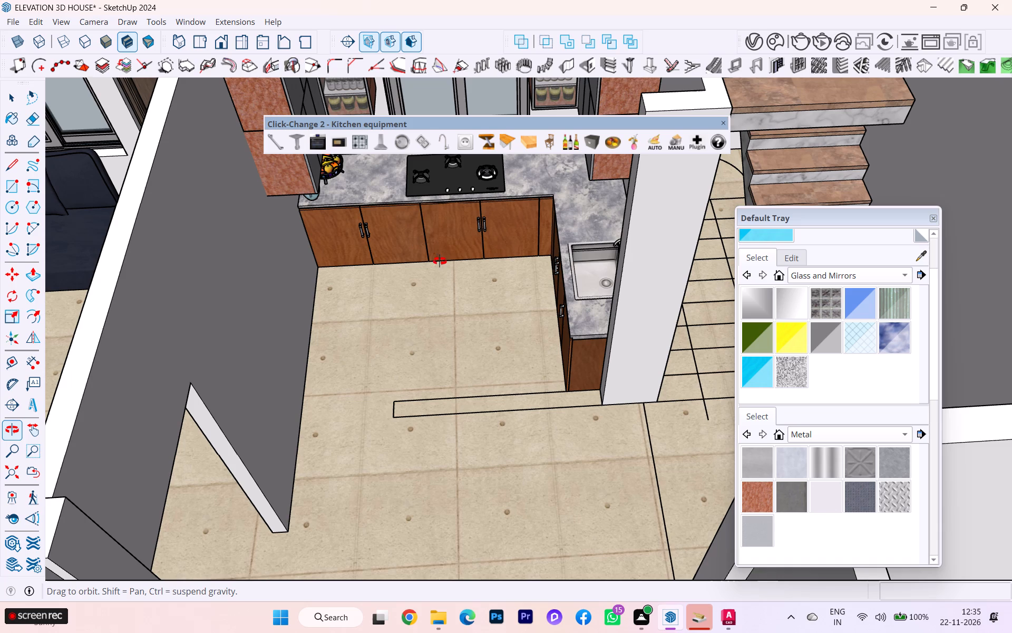
pyautogui.scroll(-9, 440, 261)
pyautogui.scroll(2, 449, 261)
pyautogui.scroll(-3, 449, 261)
pyautogui.scroll(1, 454, 261)
pyautogui.scroll(-5, 454, 260)
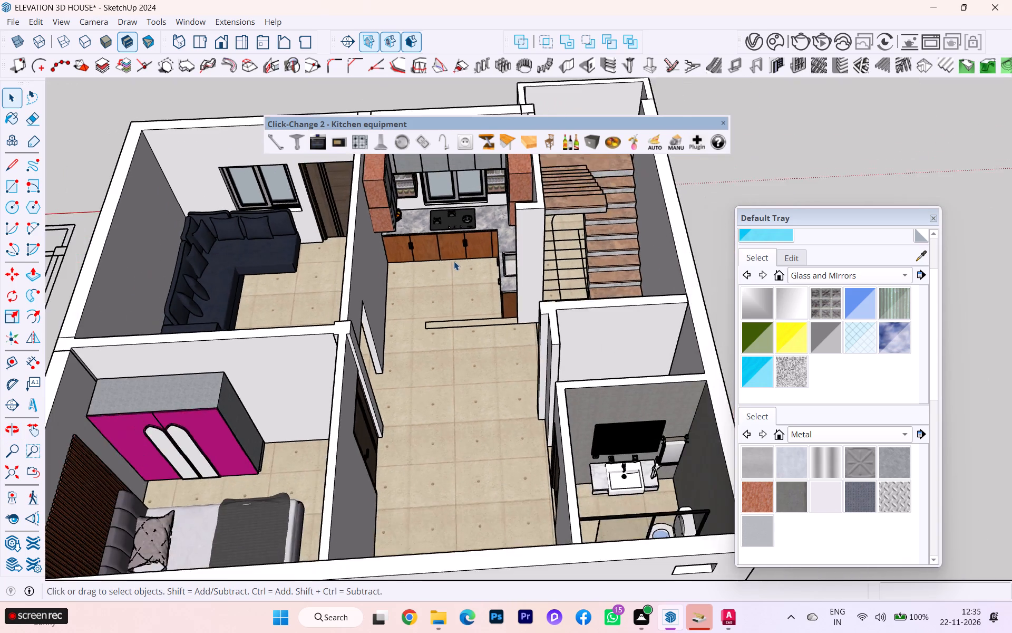
pyautogui.moveTo(456, 255); pyautogui.dragTo(535, 198, button='middle')
pyautogui.scroll(15, 400, 213)
pyautogui.scroll(-1, 425, 276)
pyautogui.scroll(2, 424, 276)
pyautogui.scroll(-3, 424, 276)
pyautogui.scroll(3, 424, 276)
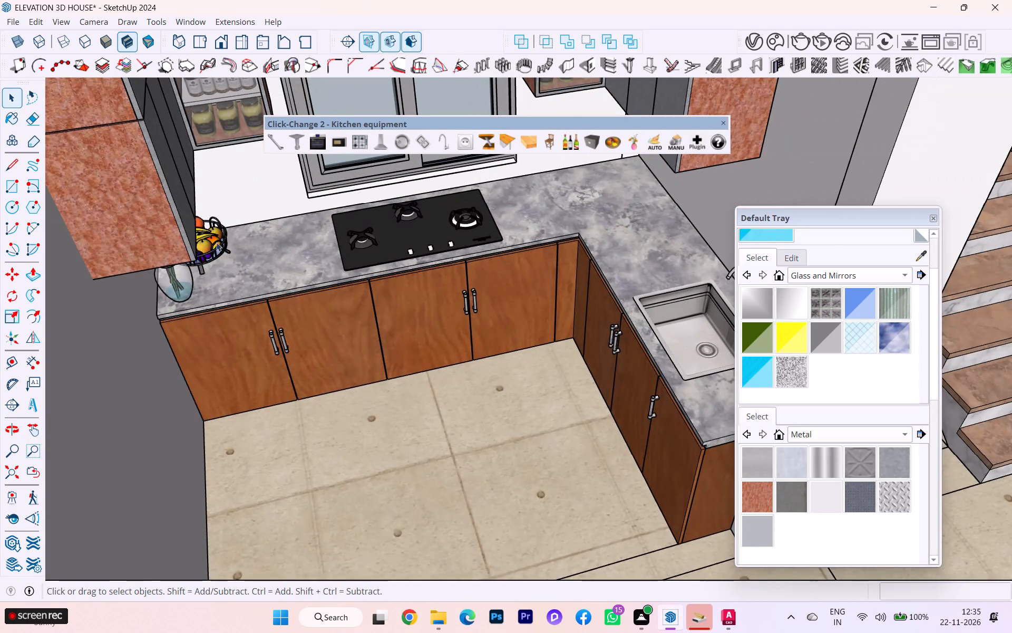
# Group the kitchen base cabinets together with all the hob-side and sink-side door handles.
pyautogui.click(6, 101)
pyautogui.scroll(5, 118, 214)
pyautogui.click(250, 371)
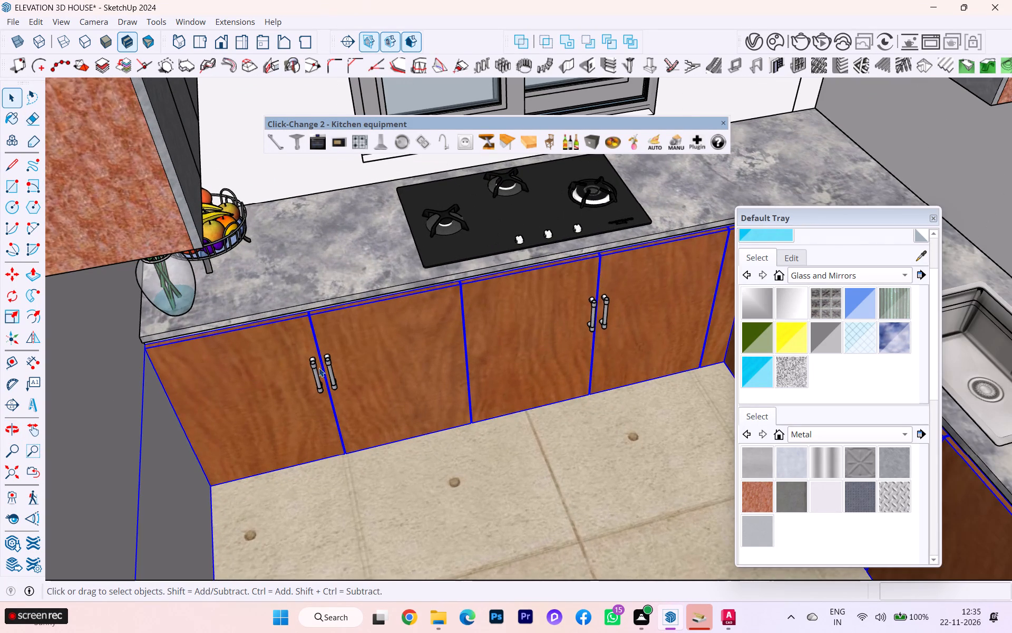
pyautogui.keyDown('ctrl'); pyautogui.click(314, 381); pyautogui.keyUp('ctrl')
pyautogui.keyDown('ctrl'); pyautogui.click(316, 375); pyautogui.keyUp('ctrl')
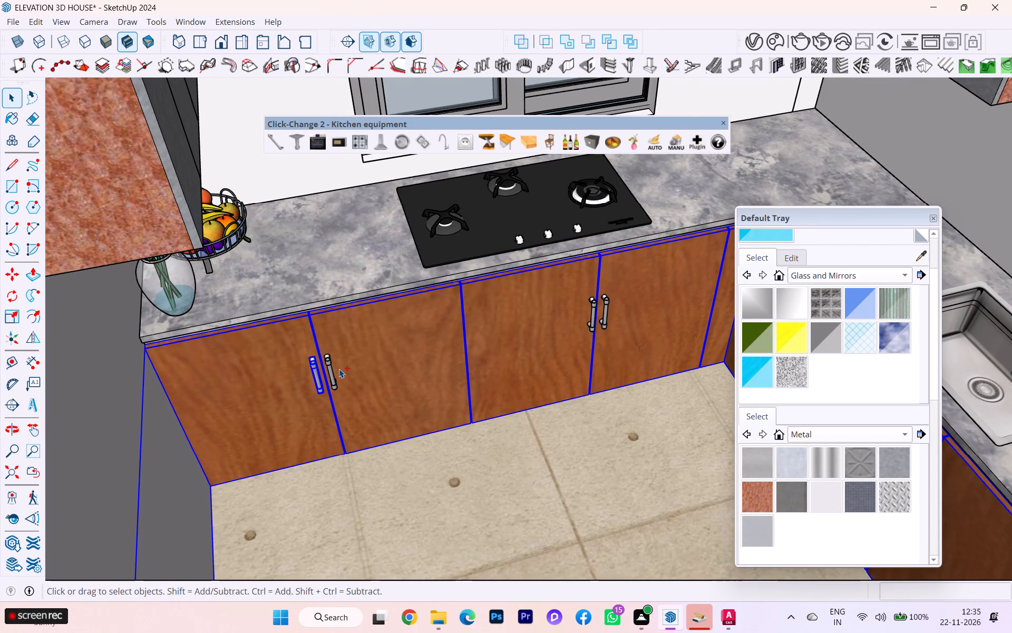
pyautogui.keyDown('ctrl'); pyautogui.click(328, 371); pyautogui.keyUp('ctrl')
pyautogui.keyDown('ctrl'); pyautogui.click(591, 310); pyautogui.keyUp('ctrl')
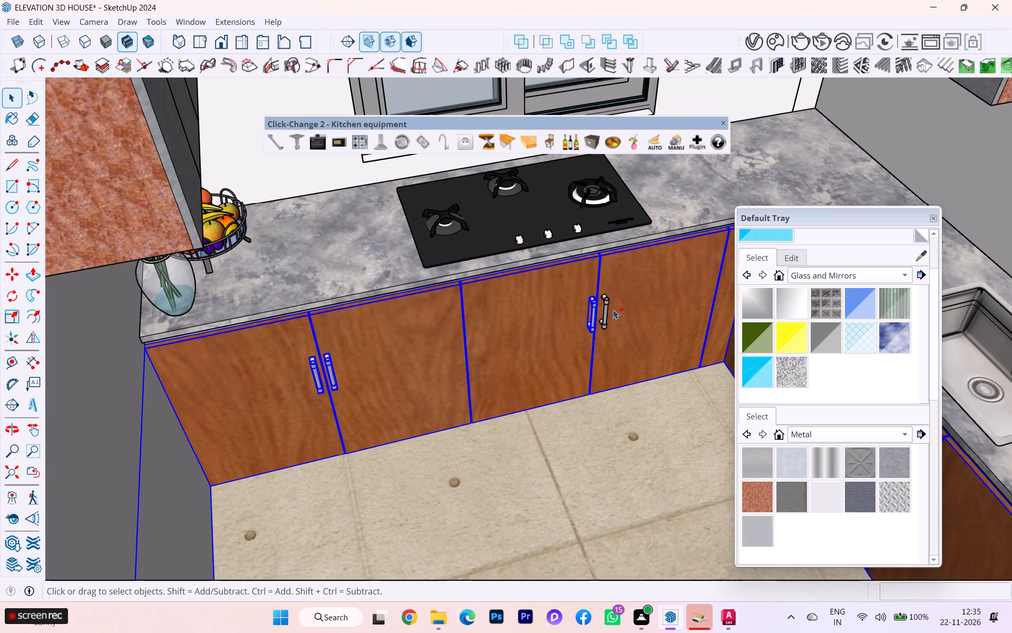
pyautogui.keyDown('ctrl'); pyautogui.click(603, 303); pyautogui.keyUp('ctrl')
pyautogui.scroll(-2, 492, 246)
pyautogui.scroll(1, 491, 246)
pyautogui.scroll(-5, 491, 246)
pyautogui.scroll(1, 480, 259)
pyautogui.scroll(-2, 480, 259)
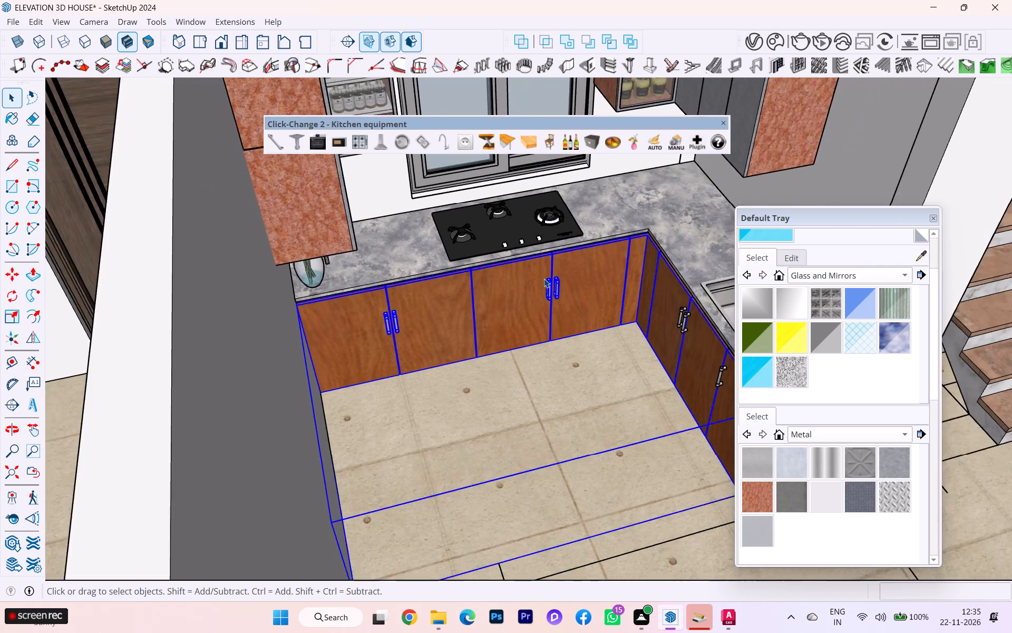
pyautogui.scroll(-1, 544, 279)
pyautogui.scroll(3, 668, 314)
pyautogui.keyDown('ctrl'); pyautogui.click(660, 314); pyautogui.keyUp('ctrl')
pyautogui.keyDown('ctrl'); pyautogui.scroll(4, 655, 300); pyautogui.keyUp('ctrl')
pyautogui.keyDown('ctrl'); pyautogui.scroll(-1, 655, 300); pyautogui.keyUp('ctrl')
pyautogui.keyDown('ctrl'); pyautogui.scroll(1, 655, 300); pyautogui.keyUp('ctrl')
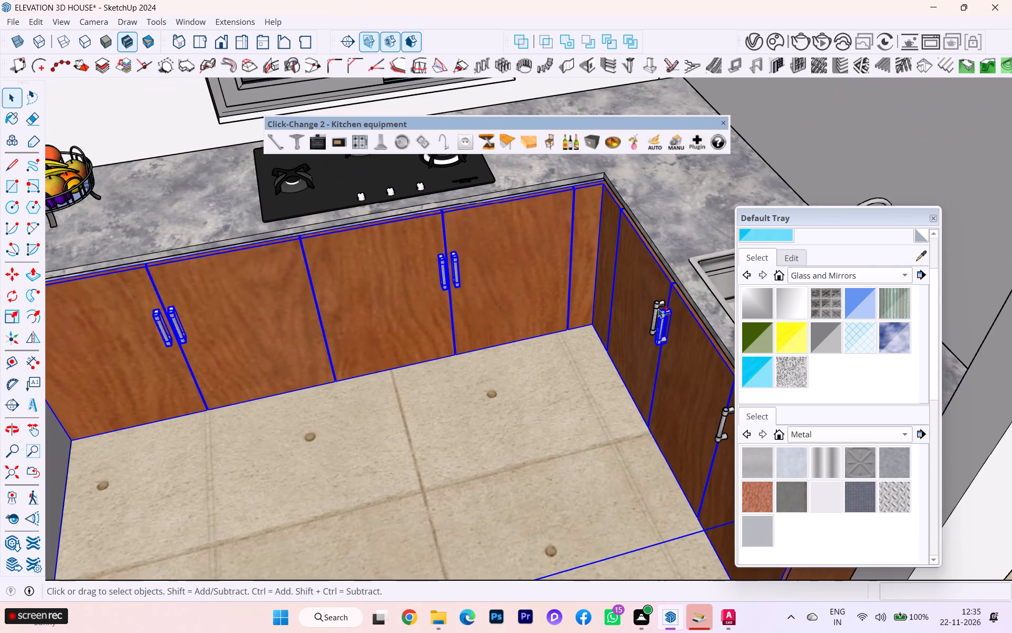
pyautogui.keyDown('ctrl'); pyautogui.click(658, 309); pyautogui.keyUp('ctrl')
pyautogui.scroll(-1, 580, 288)
pyautogui.scroll(1, 578, 287)
pyautogui.scroll(-2, 572, 286)
pyautogui.scroll(2, 570, 286)
pyautogui.scroll(-1, 570, 286)
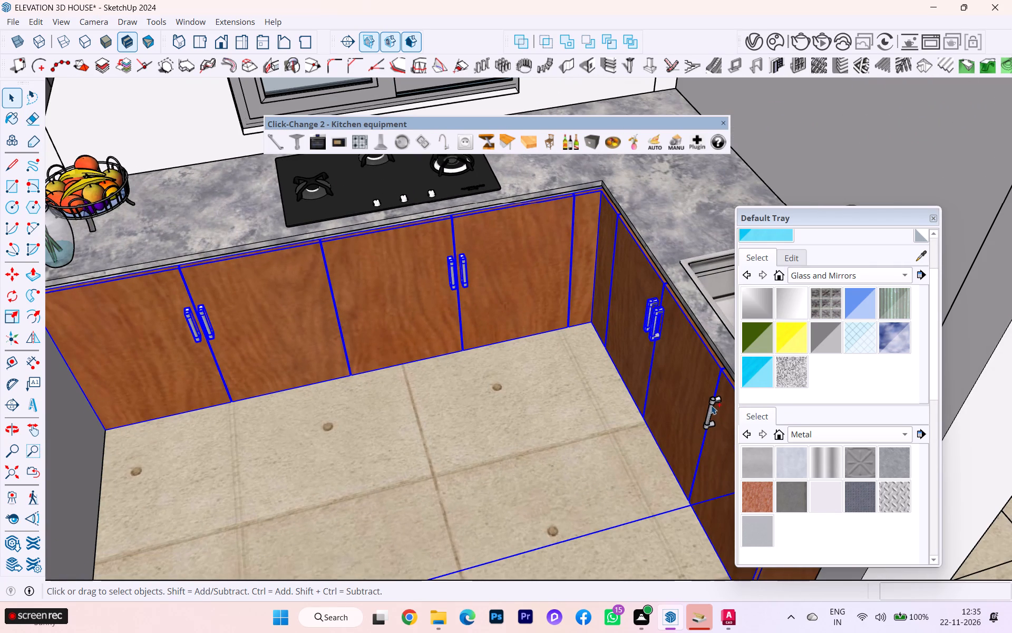
pyautogui.keyDown('ctrl'); pyautogui.click(711, 405); pyautogui.keyUp('ctrl')
pyautogui.scroll(-4, 661, 342)
pyautogui.scroll(2, 661, 342)
pyautogui.scroll(-3, 661, 342)
pyautogui.rightClick(675, 354)
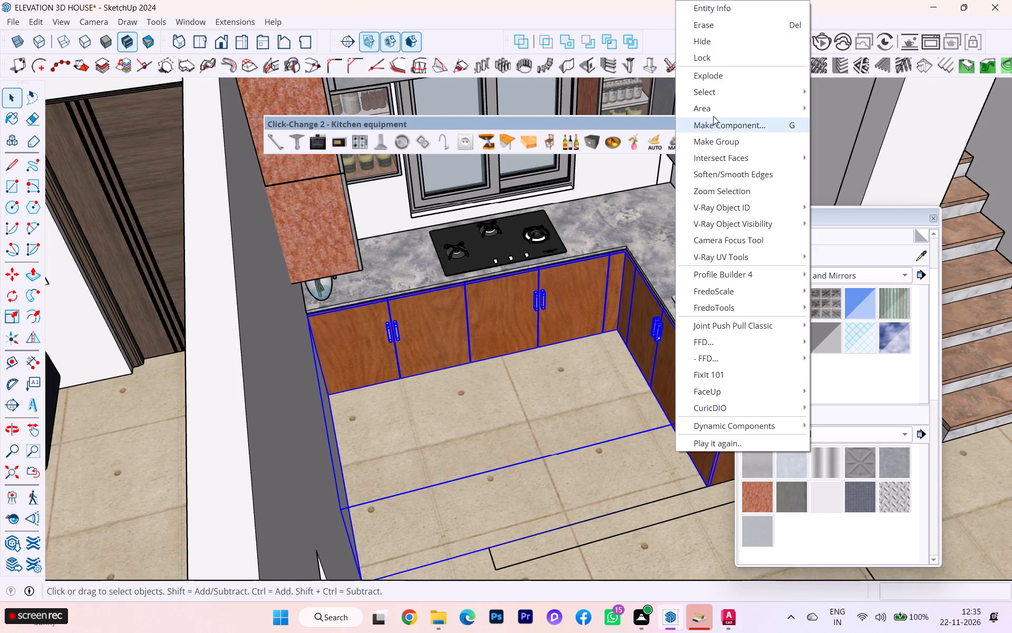
pyautogui.click(712, 140)
pyautogui.click(544, 368)
pyautogui.scroll(-5, 569, 329)
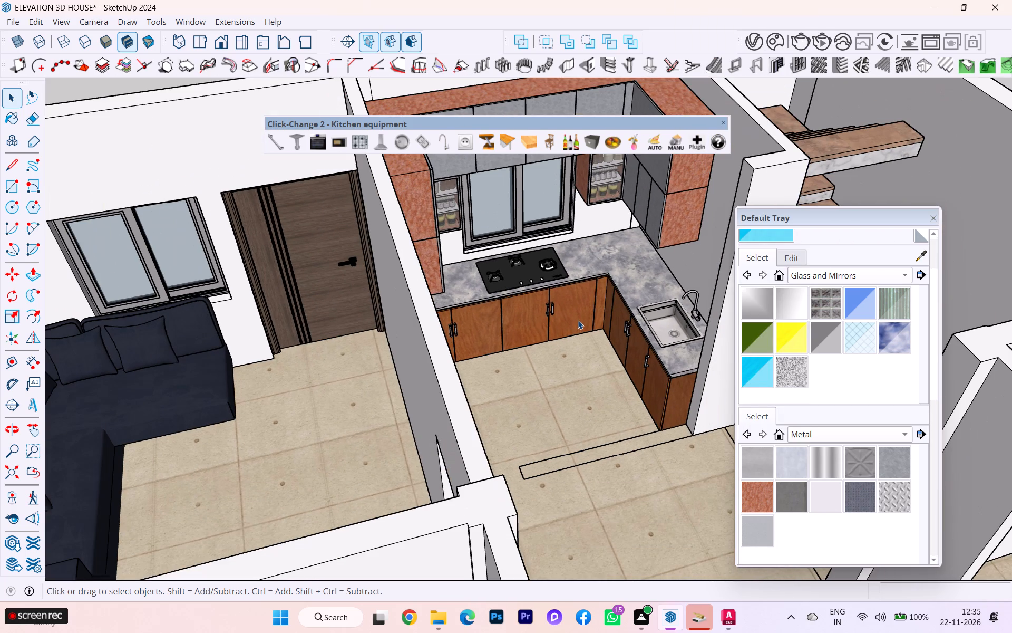
pyautogui.click(595, 310)
pyautogui.scroll(-3, 586, 304)
pyautogui.click(648, 463)
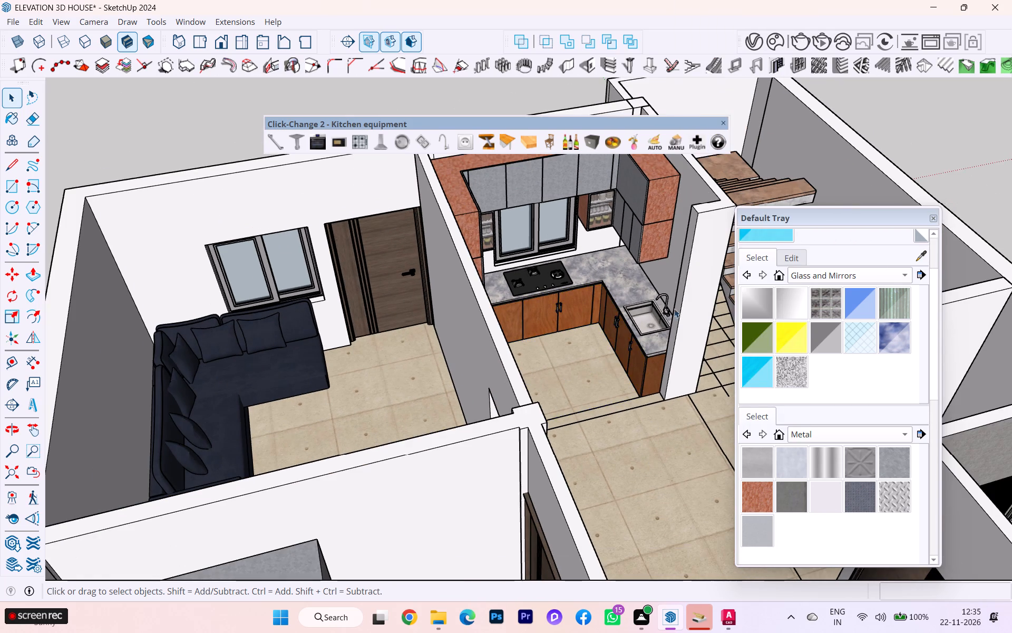
# Make a group of the overhead wall cabinets around the kitchen window.
pyautogui.scroll(3, 715, 248)
pyautogui.scroll(-2, 721, 244)
pyautogui.moveTo(696, 234); pyautogui.dragTo(778, 254, button='middle')
pyautogui.click(622, 184)
pyautogui.moveTo(618, 184); pyautogui.dragTo(454, 191, button='middle')
pyautogui.keyDown('ctrl'); pyautogui.click(486, 177); pyautogui.keyUp('ctrl')
pyautogui.rightClick(507, 177)
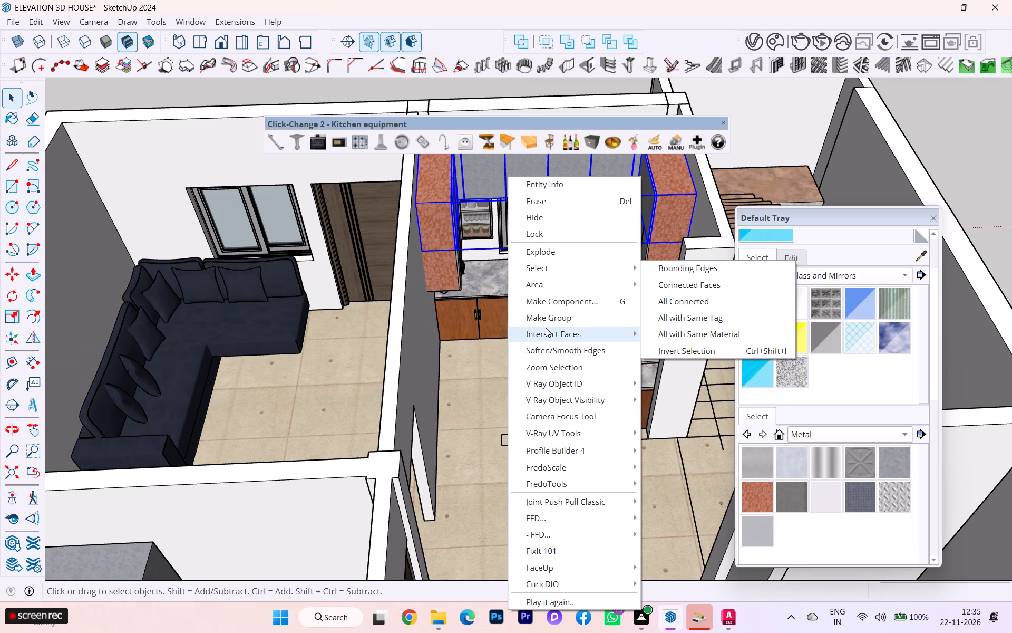
pyautogui.click(546, 319)
# Examine the overhead wall cabinets and the open shelf units beside the kitchen window from several angles.
pyautogui.click(448, 272)
pyautogui.moveTo(477, 216); pyautogui.dragTo(468, 187, button='middle')
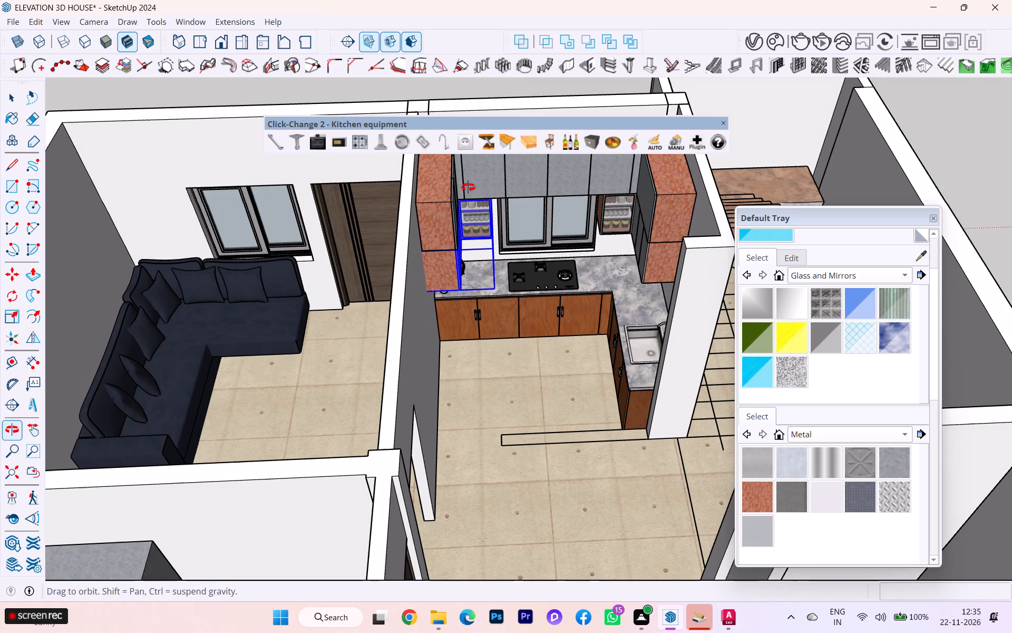
pyautogui.moveTo(468, 187); pyautogui.dragTo(411, 114, button='middle')
pyautogui.scroll(14, 481, 206)
pyautogui.scroll(-2, 491, 227)
pyautogui.keyDown('ctrl'); pyautogui.click(506, 228); pyautogui.keyUp('ctrl')
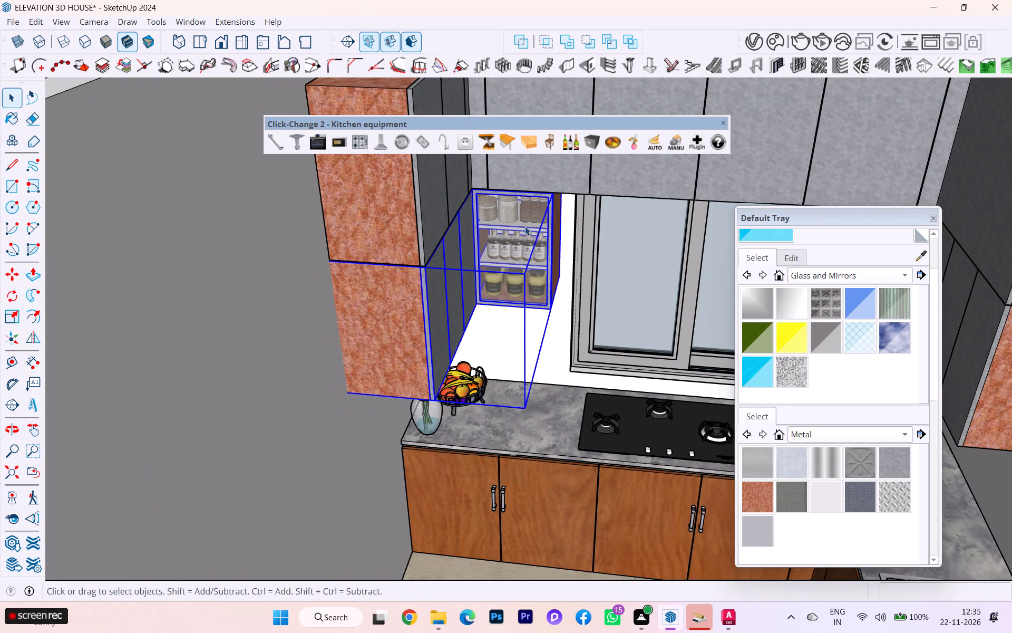
pyautogui.scroll(-2, 533, 226)
pyautogui.scroll(1, 535, 227)
pyautogui.scroll(-3, 536, 228)
pyautogui.click(631, 273)
pyautogui.scroll(-1, 503, 207)
pyautogui.scroll(1, 503, 207)
pyautogui.scroll(-2, 503, 207)
pyautogui.scroll(3, 503, 207)
pyautogui.scroll(-1, 503, 207)
pyautogui.moveTo(573, 226); pyautogui.dragTo(674, 246, button='middle')
pyautogui.click(693, 231)
pyautogui.scroll(-2, 695, 231)
pyautogui.scroll(1, 617, 221)
pyautogui.scroll(-4, 588, 208)
pyautogui.scroll(1, 587, 208)
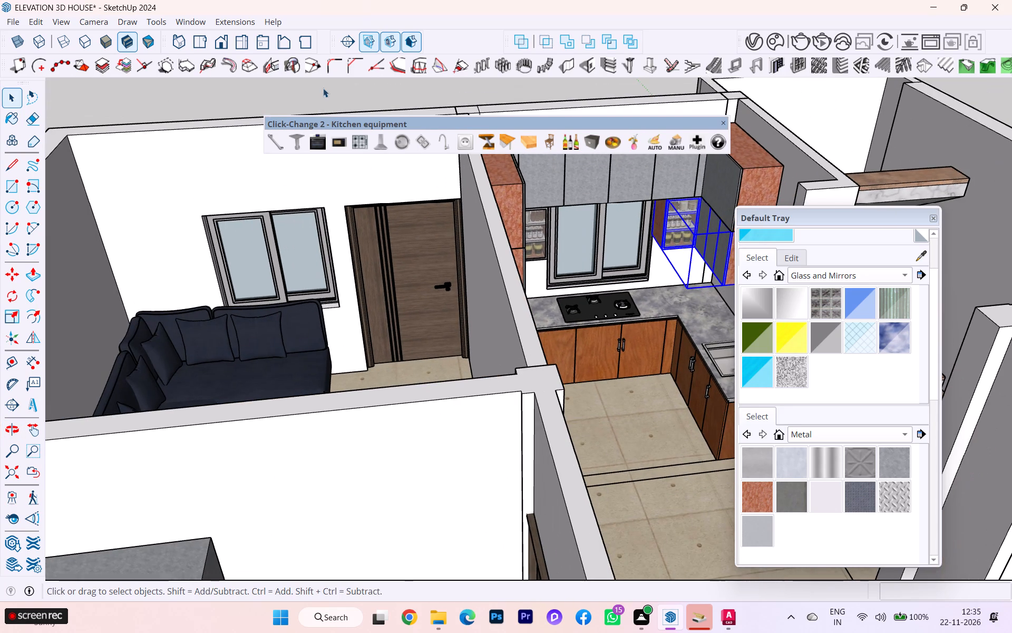
pyautogui.click(229, 100)
pyautogui.scroll(-1, 337, 149)
pyautogui.scroll(1, 348, 152)
pyautogui.scroll(-2, 395, 164)
pyautogui.scroll(3, 400, 165)
pyautogui.scroll(-1, 417, 170)
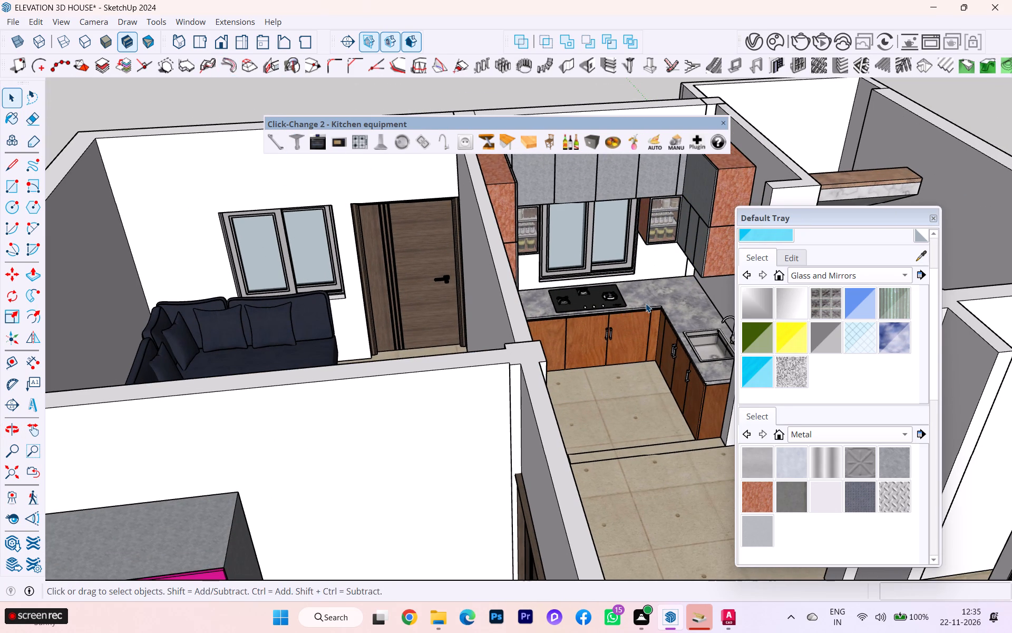
# Explode the group that holds the kitchen base cabinets and their door handles.
pyautogui.click(646, 303)
pyautogui.scroll(7, 647, 303)
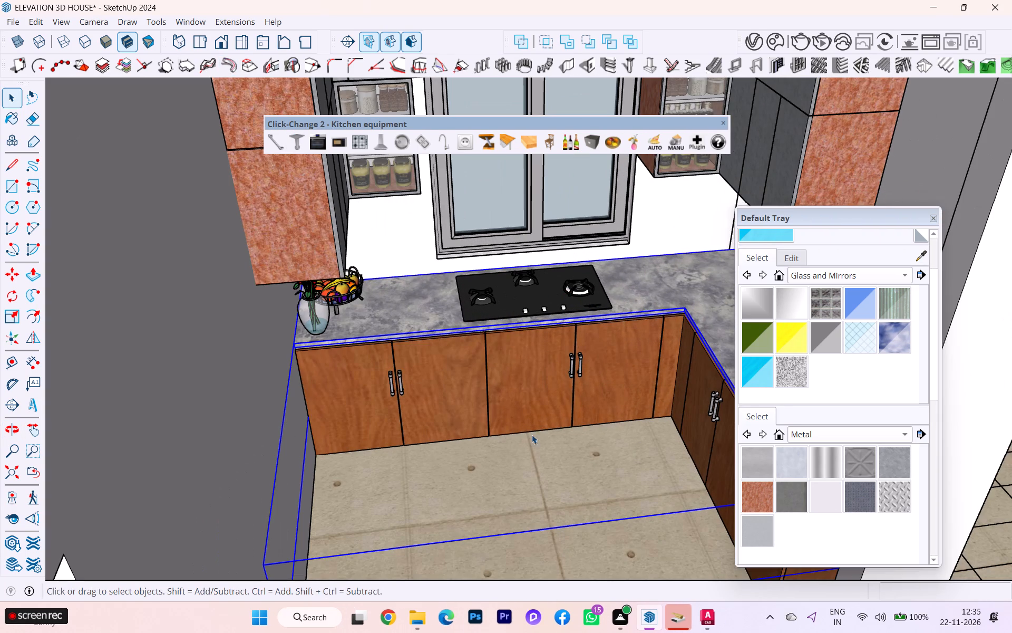
pyautogui.click(530, 464)
pyautogui.scroll(-3, 443, 337)
pyautogui.scroll(2, 442, 337)
pyautogui.scroll(-2, 441, 337)
pyautogui.click(441, 323)
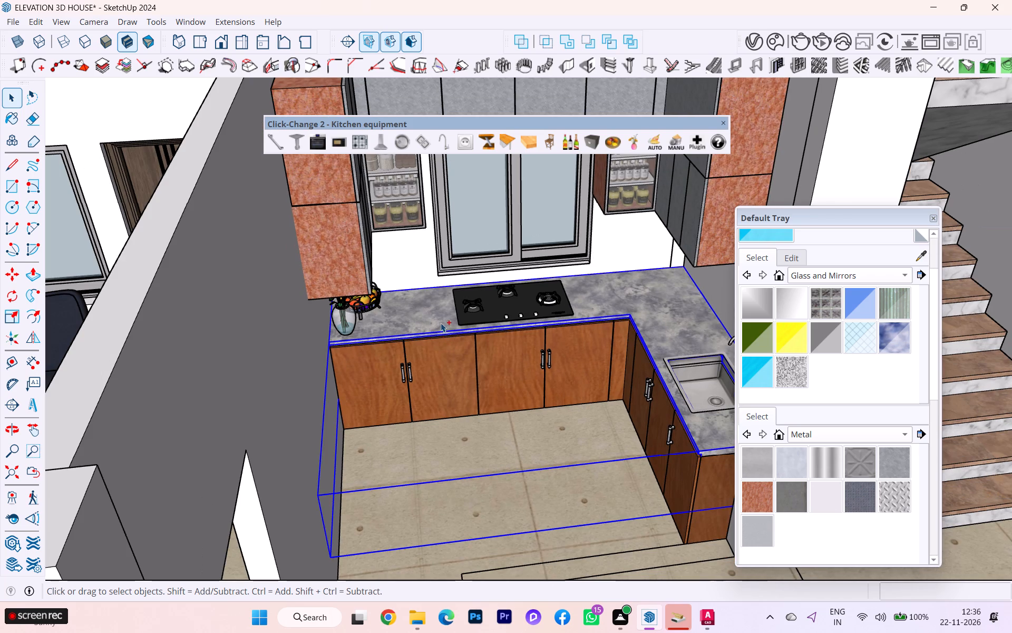
pyautogui.keyDown('ctrl'); pyautogui.click(431, 363); pyautogui.keyUp('ctrl')
pyautogui.rightClick(432, 362)
pyautogui.click(521, 143)
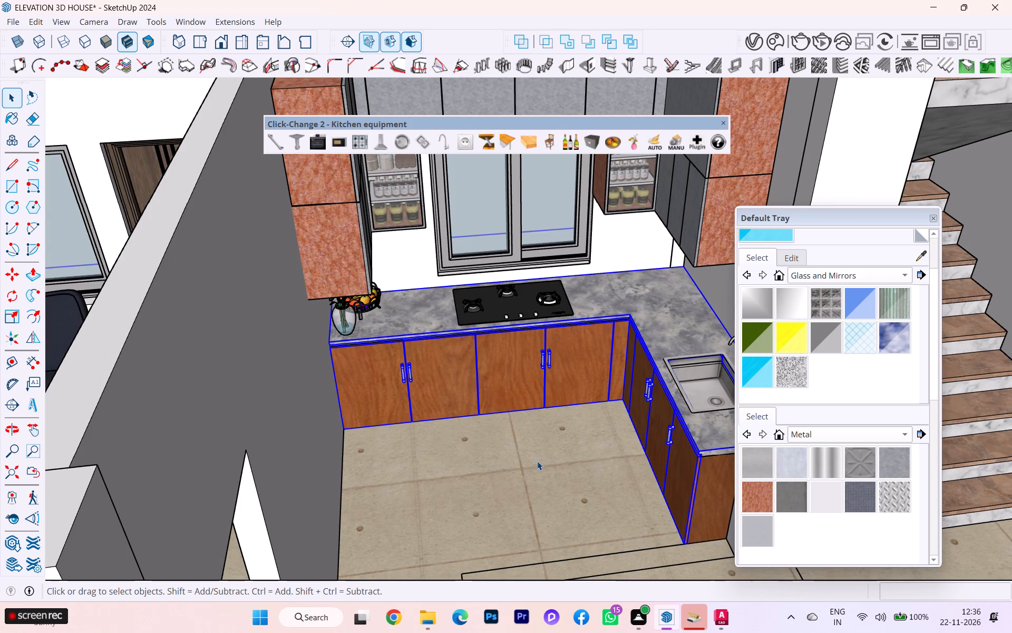
pyautogui.scroll(-2, 520, 411)
pyautogui.scroll(3, 520, 411)
pyautogui.scroll(-2, 520, 411)
pyautogui.moveTo(530, 401); pyautogui.dragTo(615, 436, button='middle')
pyautogui.scroll(1, 703, 385)
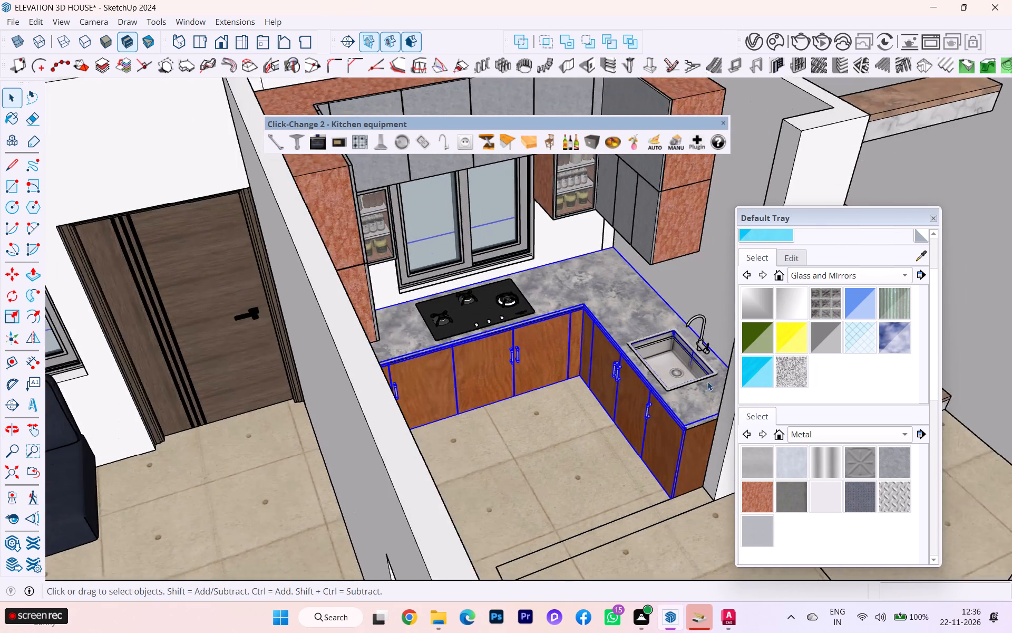
pyautogui.scroll(1, 707, 381)
pyautogui.click(485, 458)
pyautogui.scroll(-1, 508, 442)
pyautogui.scroll(1, 509, 442)
pyautogui.scroll(-4, 513, 443)
pyautogui.click(170, 157)
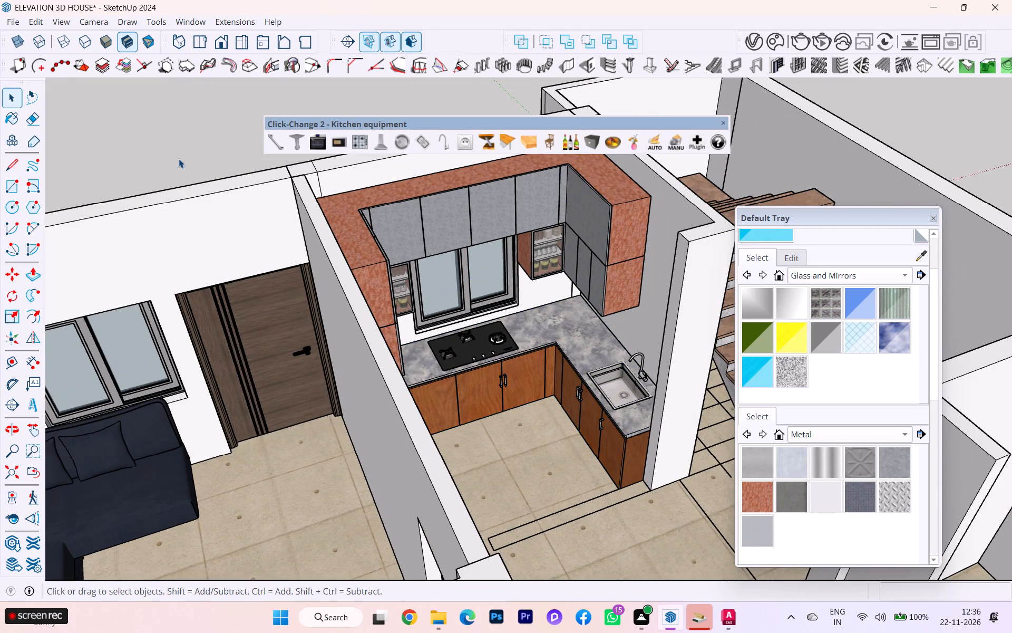
# Inside the wall group, Push/Pull the end face of the short wall near the sink about 5' 9 1/2" across the kitchen's open side.
pyautogui.scroll(2, 793, 368)
pyautogui.scroll(-1, 796, 370)
pyautogui.scroll(2, 796, 370)
pyautogui.scroll(-1, 690, 301)
pyautogui.scroll(6, 690, 301)
pyautogui.click(677, 241)
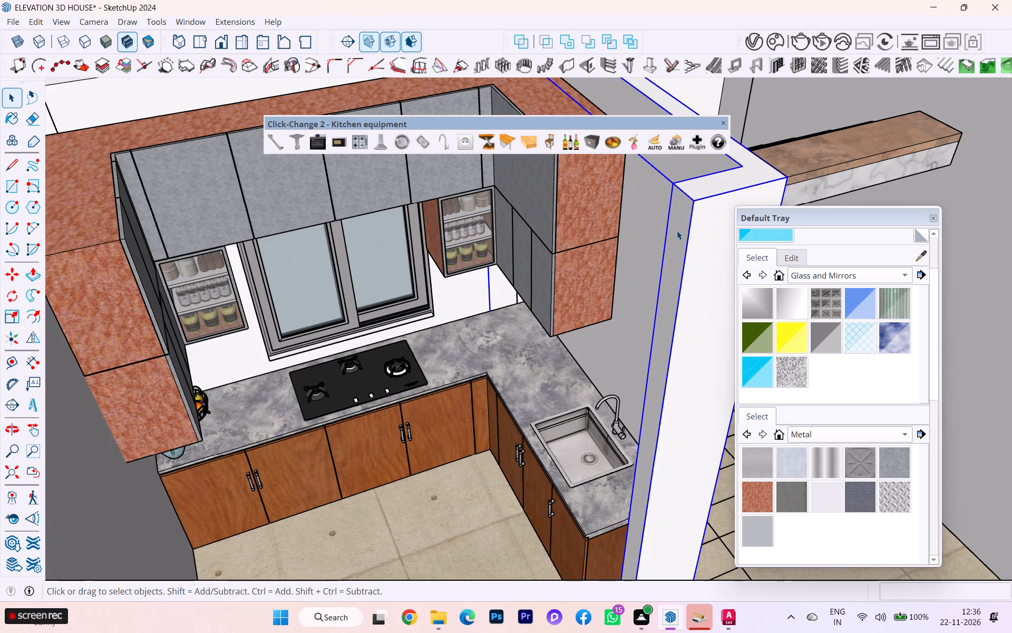
pyautogui.tripleClick(677, 231)
pyautogui.click(677, 214)
pyautogui.rightClick(677, 214)
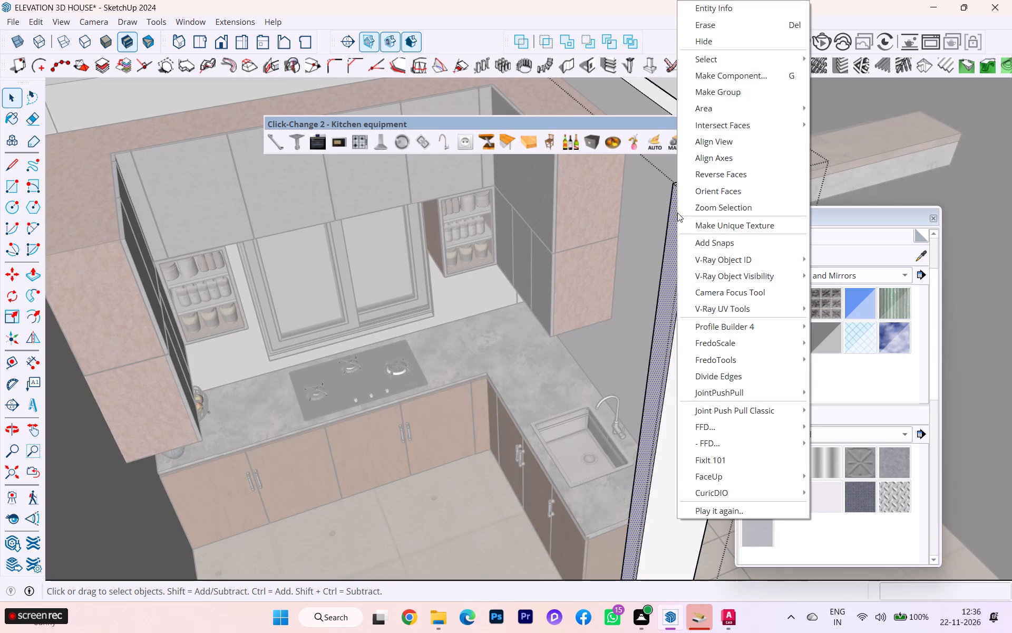
pyautogui.press('p')
pyautogui.click(674, 225)
pyautogui.press('p')
pyautogui.click(672, 228)
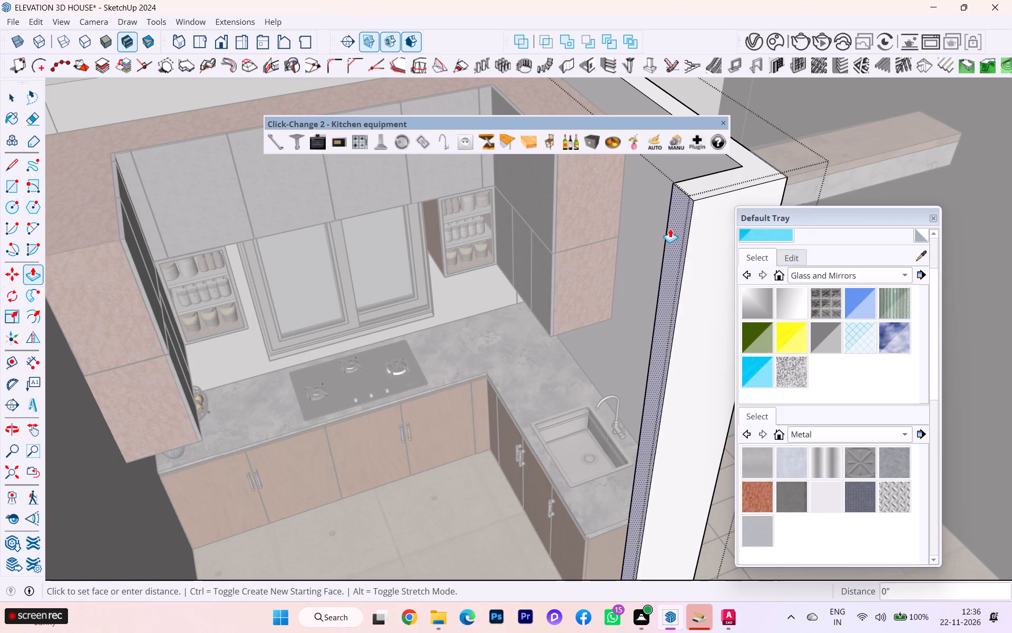
pyautogui.scroll(-1, 614, 226)
pyautogui.scroll(1, 614, 226)
pyautogui.scroll(-1, 615, 226)
pyautogui.scroll(1, 615, 226)
pyautogui.scroll(-3, 615, 226)
pyautogui.scroll(-4, 567, 225)
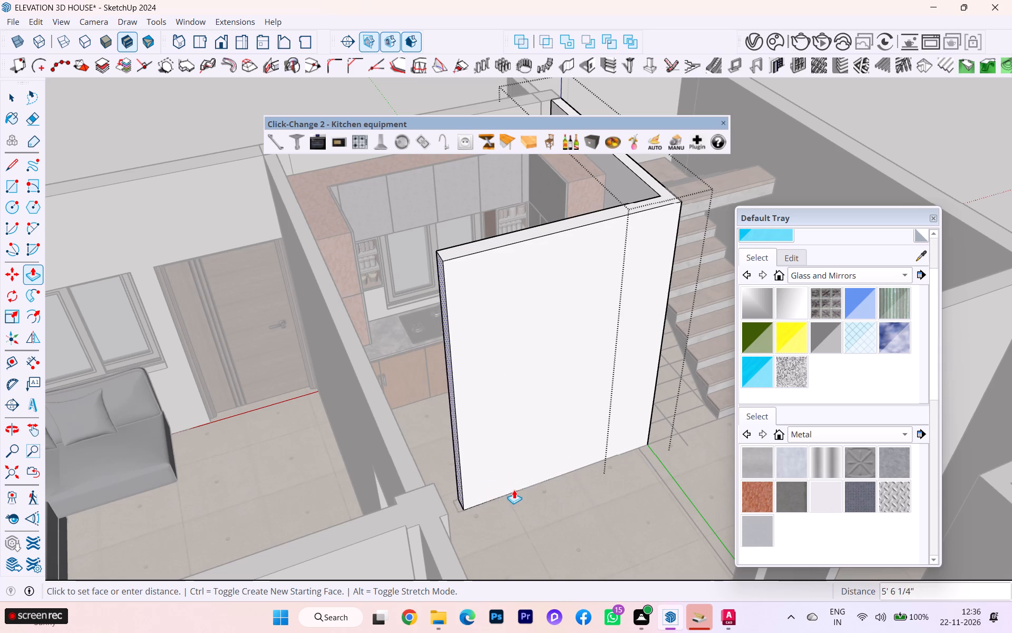
pyautogui.click(503, 496)
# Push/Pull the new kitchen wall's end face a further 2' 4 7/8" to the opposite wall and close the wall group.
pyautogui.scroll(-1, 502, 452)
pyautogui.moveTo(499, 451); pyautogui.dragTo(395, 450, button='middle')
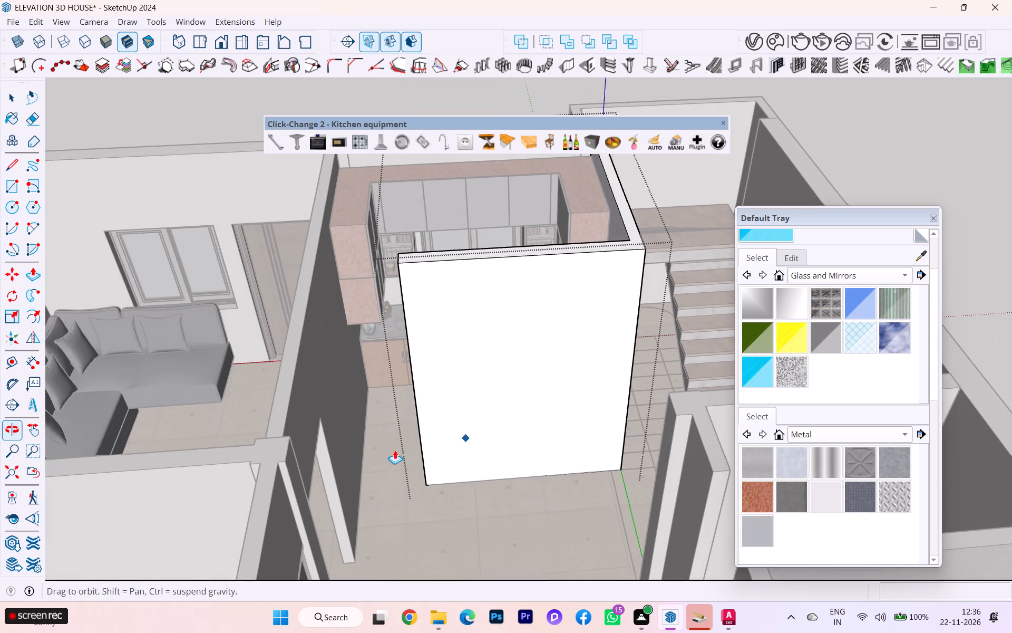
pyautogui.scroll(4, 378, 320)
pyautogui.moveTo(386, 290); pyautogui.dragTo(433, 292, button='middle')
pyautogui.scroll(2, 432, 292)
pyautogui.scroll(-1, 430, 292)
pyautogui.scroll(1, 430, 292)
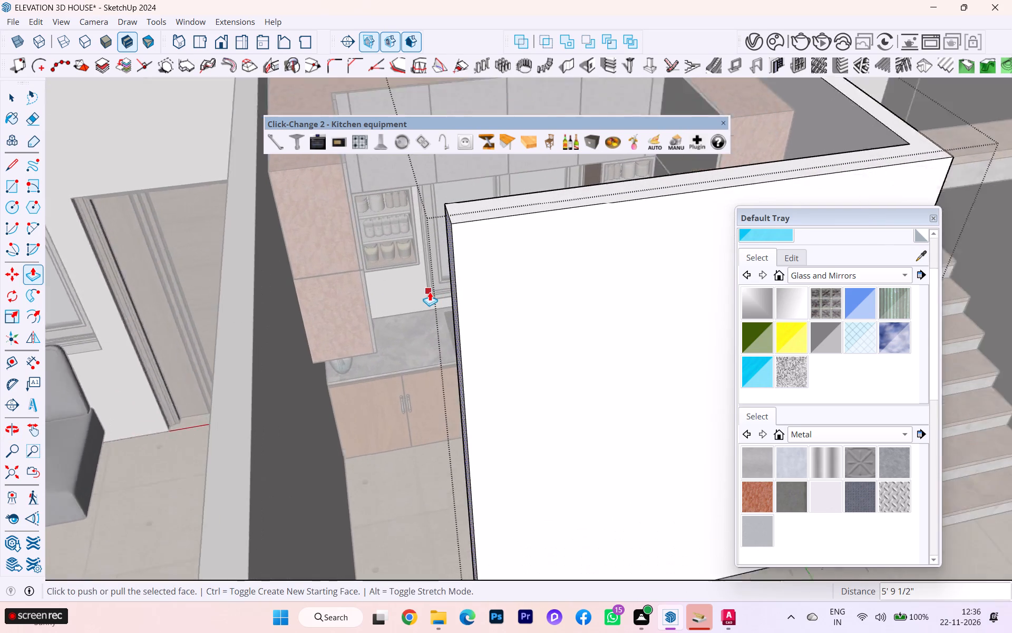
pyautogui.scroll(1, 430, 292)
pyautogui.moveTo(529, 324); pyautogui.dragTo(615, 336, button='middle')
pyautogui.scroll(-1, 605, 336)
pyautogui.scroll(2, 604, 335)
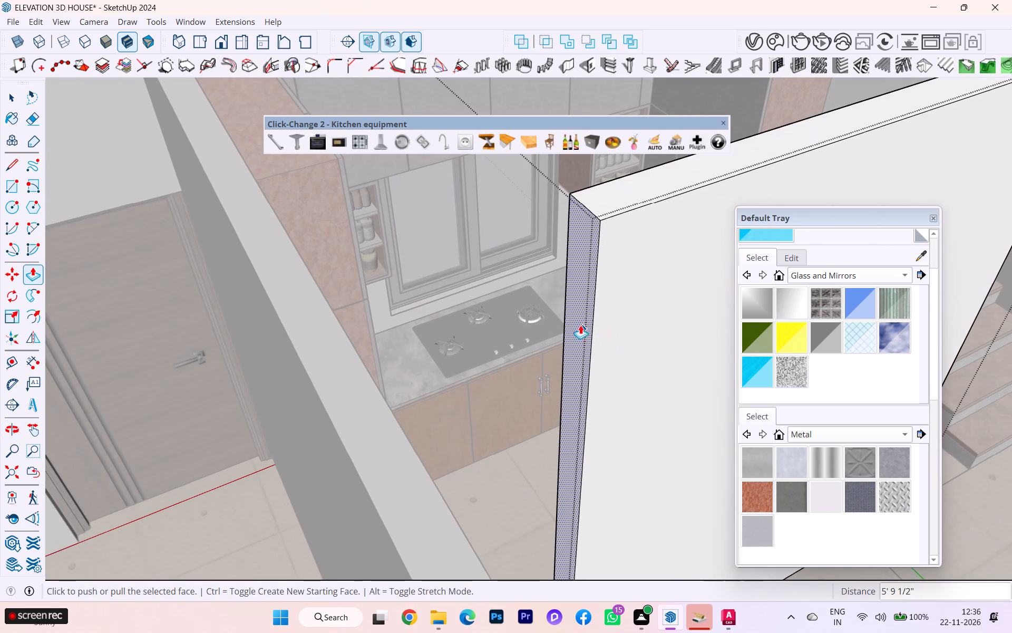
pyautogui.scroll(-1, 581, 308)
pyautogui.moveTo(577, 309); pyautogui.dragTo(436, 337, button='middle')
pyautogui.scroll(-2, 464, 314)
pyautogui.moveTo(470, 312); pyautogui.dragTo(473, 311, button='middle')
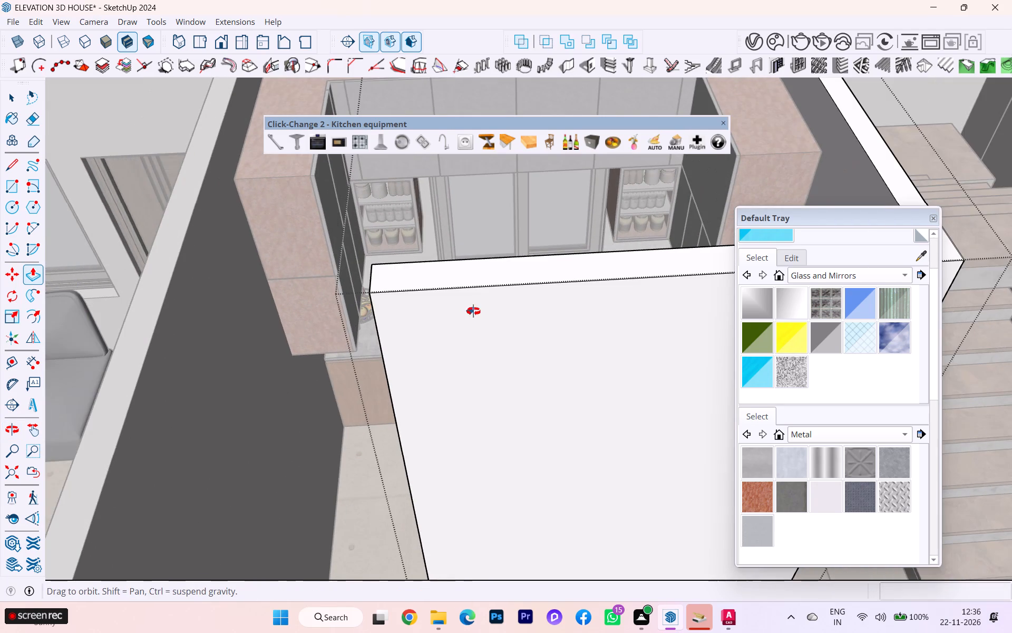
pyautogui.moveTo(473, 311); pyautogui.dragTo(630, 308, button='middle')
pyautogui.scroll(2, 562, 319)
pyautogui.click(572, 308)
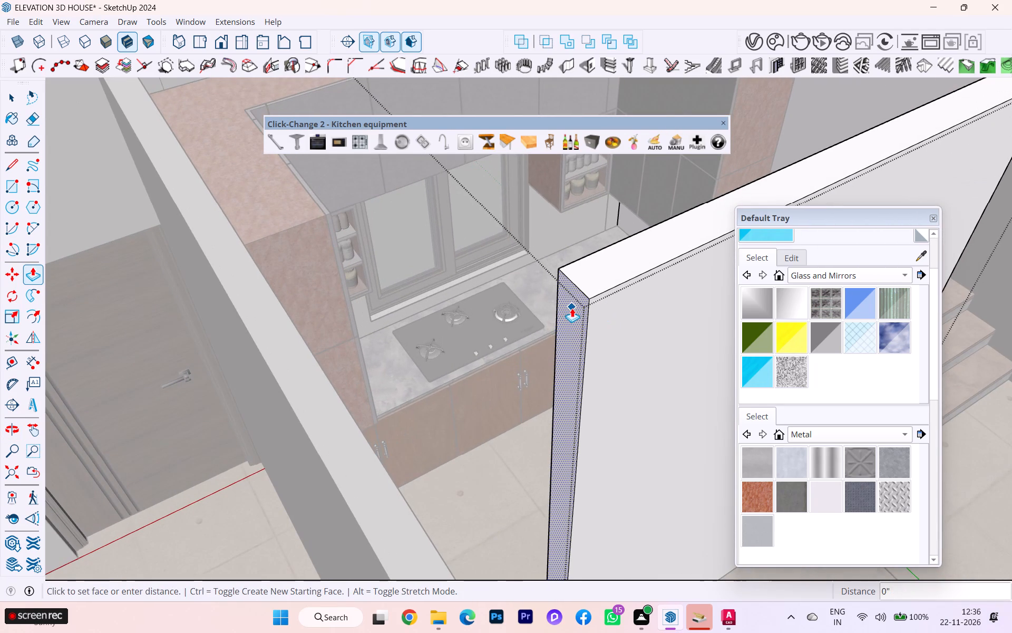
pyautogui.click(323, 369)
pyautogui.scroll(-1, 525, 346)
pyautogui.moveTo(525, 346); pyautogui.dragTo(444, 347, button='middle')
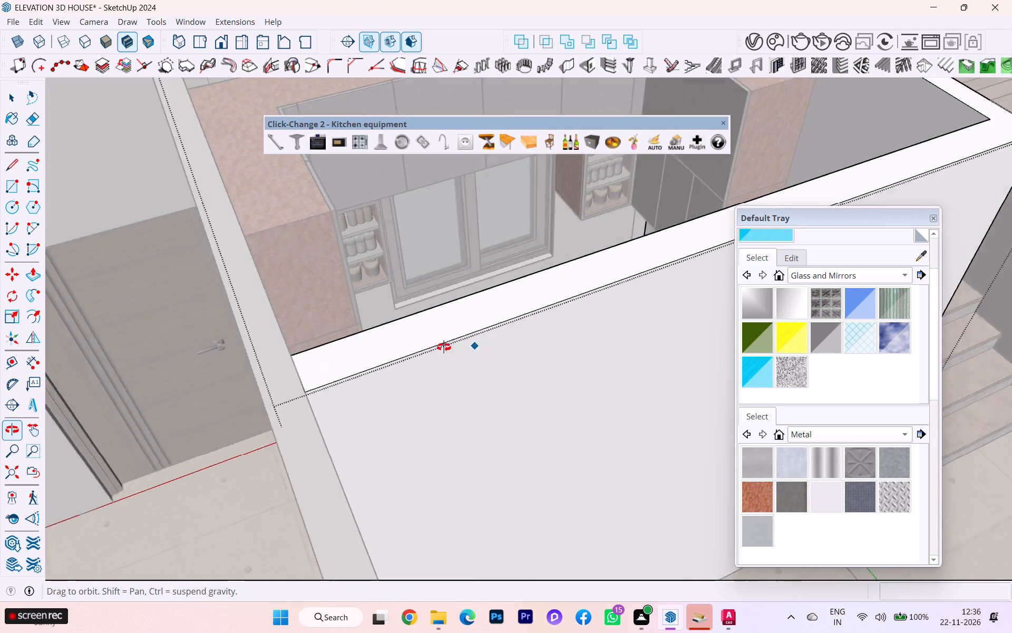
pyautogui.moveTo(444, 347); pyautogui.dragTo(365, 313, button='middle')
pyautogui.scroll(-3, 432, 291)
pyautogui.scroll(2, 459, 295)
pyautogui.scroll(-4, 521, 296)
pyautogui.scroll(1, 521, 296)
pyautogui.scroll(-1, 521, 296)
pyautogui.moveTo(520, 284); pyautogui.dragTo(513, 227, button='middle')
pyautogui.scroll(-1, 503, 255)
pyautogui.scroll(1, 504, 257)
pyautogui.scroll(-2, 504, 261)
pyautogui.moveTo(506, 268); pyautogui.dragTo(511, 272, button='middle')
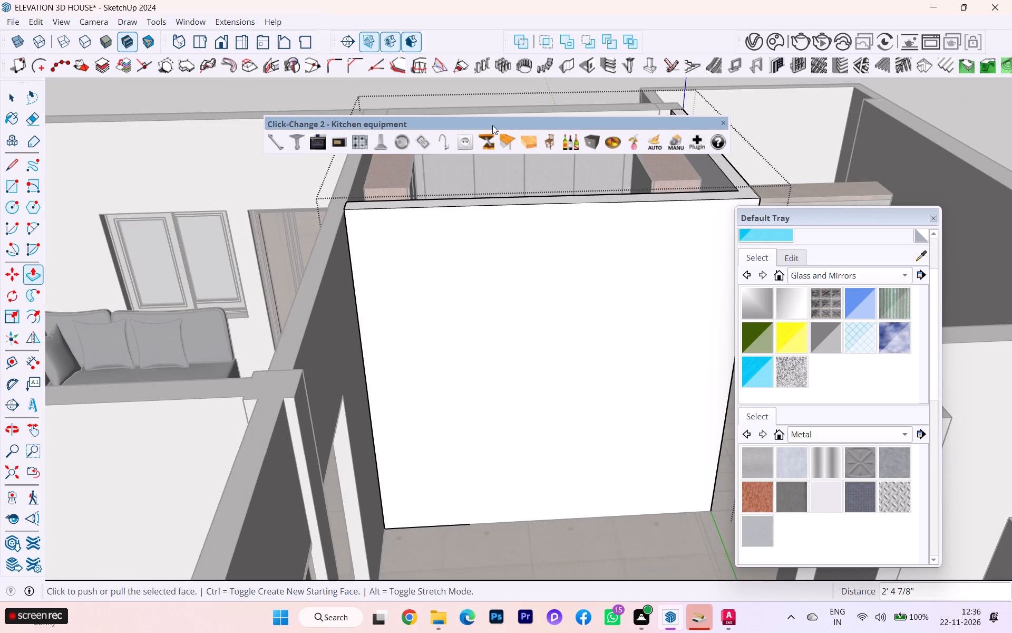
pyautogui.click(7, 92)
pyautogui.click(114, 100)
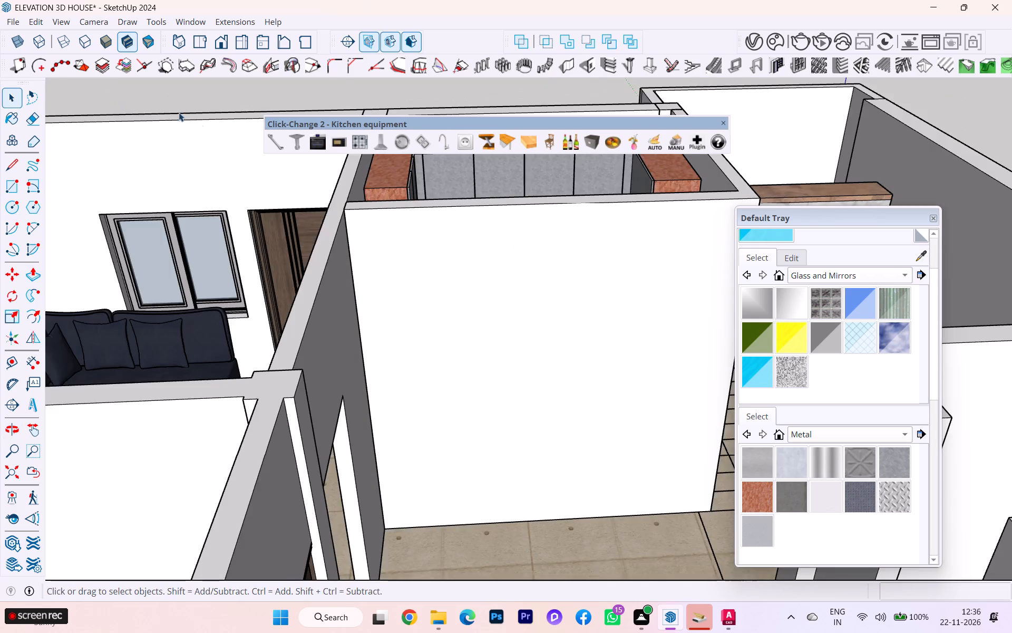
# Examine the walled-off kitchen and the neighbouring rooms from above and from several sides.
pyautogui.scroll(-2, 189, 117)
pyautogui.scroll(1, 203, 124)
pyautogui.scroll(-1, 207, 127)
pyautogui.scroll(-1, 242, 150)
pyautogui.scroll(1, 243, 150)
pyautogui.scroll(-1, 259, 160)
pyautogui.scroll(-1, 459, 250)
pyautogui.scroll(-1, 492, 280)
pyautogui.moveTo(492, 280); pyautogui.dragTo(503, 424, button='middle')
pyautogui.scroll(1, 467, 283)
pyautogui.scroll(-1, 467, 283)
pyautogui.scroll(2, 466, 283)
pyautogui.scroll(-1, 380, 214)
pyautogui.moveTo(380, 215); pyautogui.dragTo(235, 253, button='middle')
pyautogui.scroll(5, 411, 205)
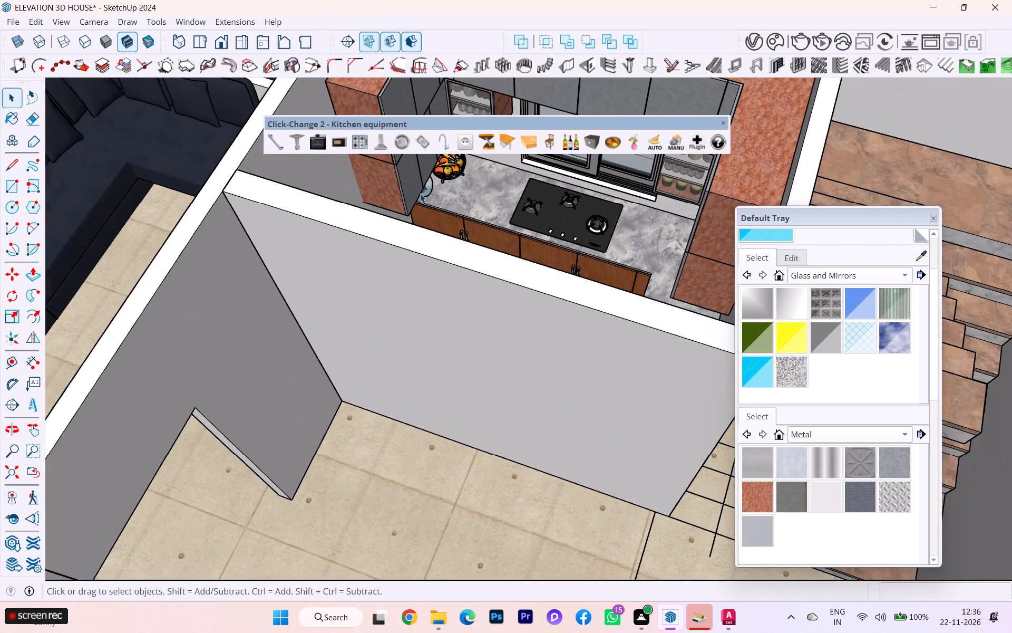
pyautogui.scroll(5, 422, 193)
pyautogui.moveTo(397, 208); pyautogui.dragTo(303, 278, button='middle')
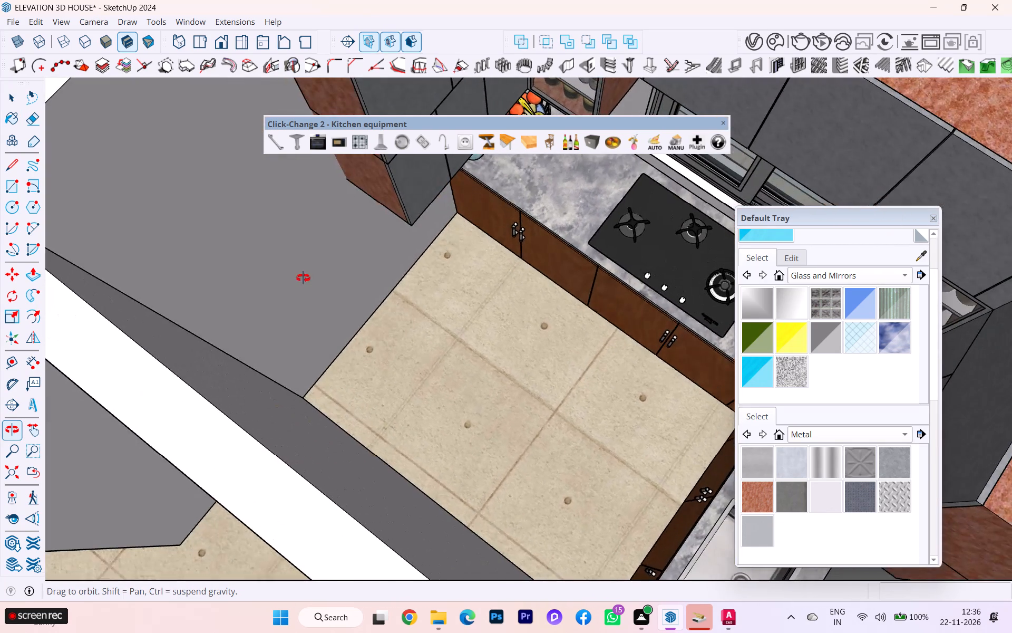
pyautogui.moveTo(303, 278); pyautogui.dragTo(645, 257, button='middle')
pyautogui.scroll(-2, 551, 258)
pyautogui.moveTo(548, 260); pyautogui.dragTo(635, 253, button='middle')
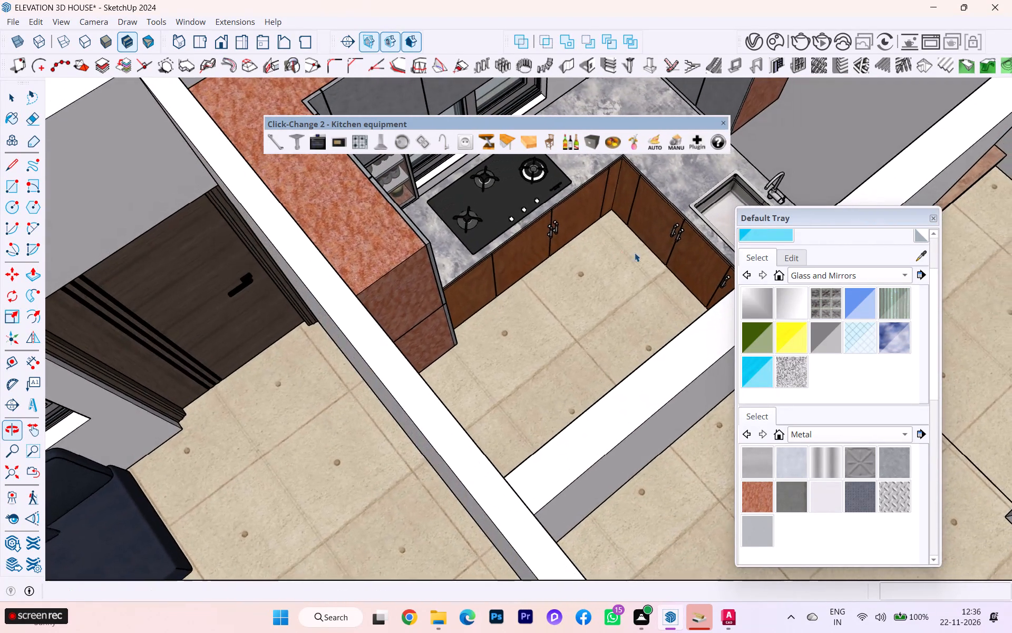
pyautogui.scroll(3, 623, 258)
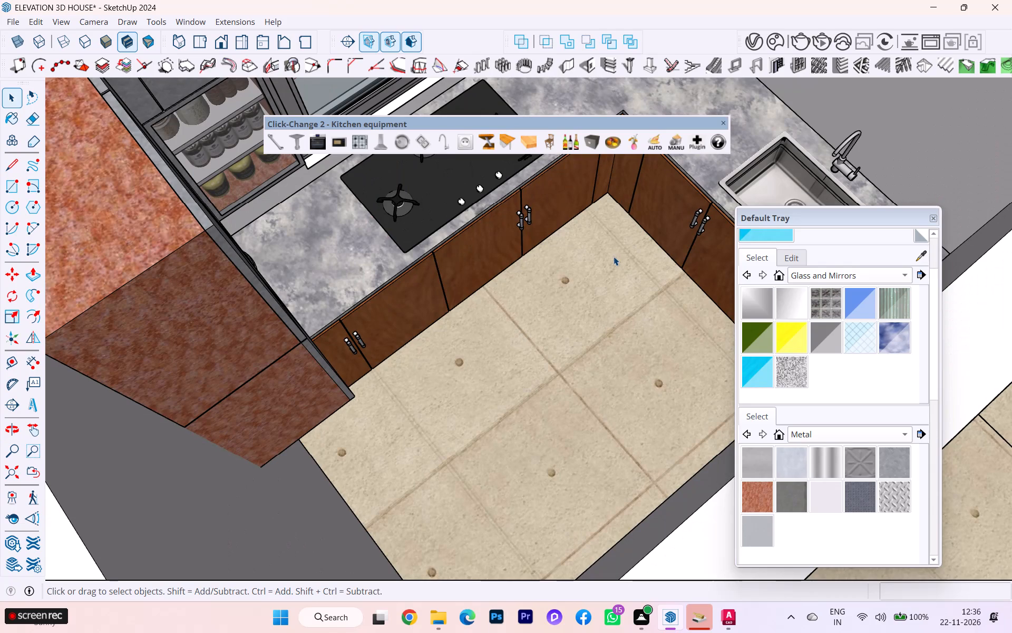
pyautogui.scroll(-4, 590, 240)
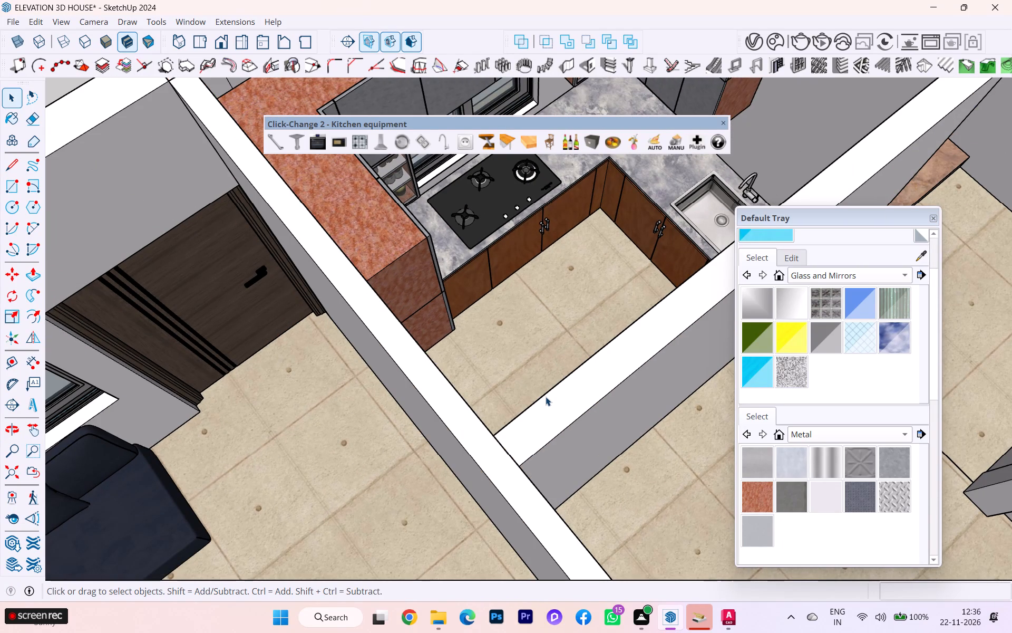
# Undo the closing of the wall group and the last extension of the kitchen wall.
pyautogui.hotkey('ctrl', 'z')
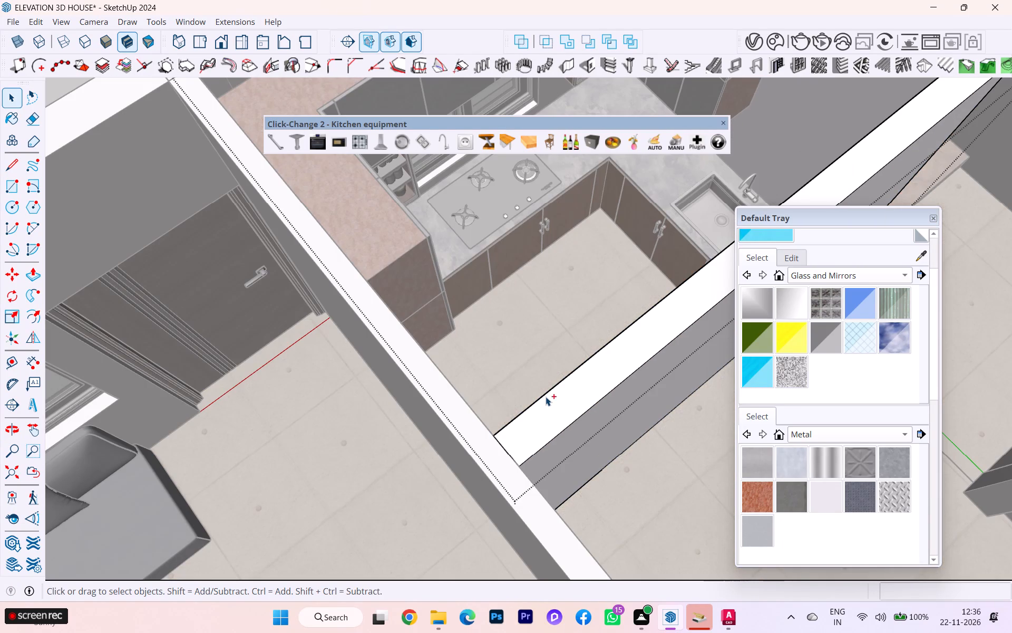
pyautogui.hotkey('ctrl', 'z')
# Copy the top edge of the kitchen wall's end face 3' straight down along that face.
pyautogui.scroll(3, 750, 379)
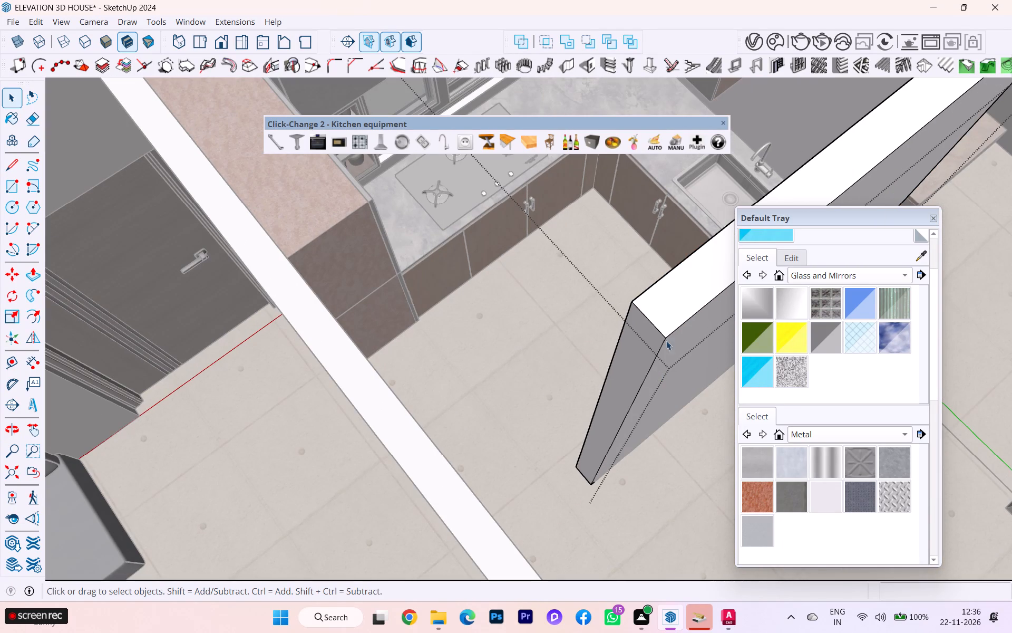
pyautogui.click(654, 318)
pyautogui.click(654, 324)
pyautogui.press('m')
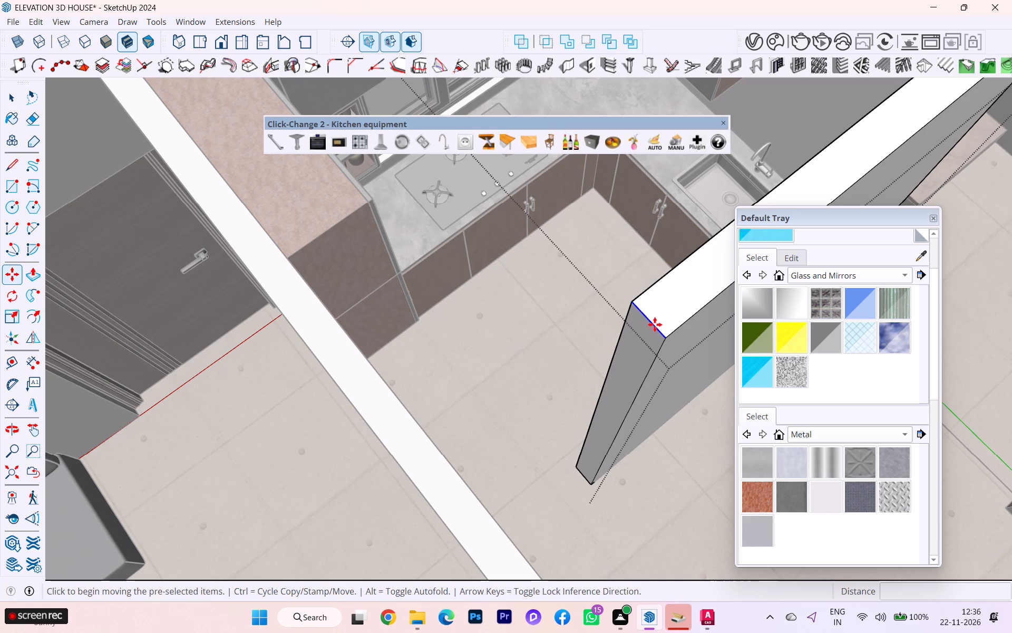
pyautogui.press('Return')
pyautogui.click(659, 335)
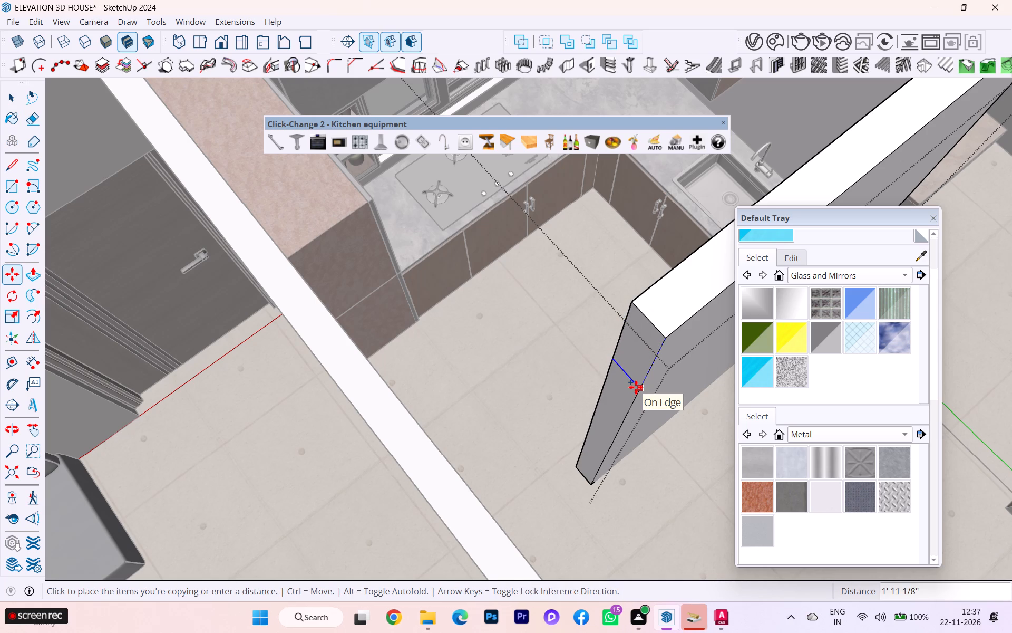
pyautogui.press('Up')
pyautogui.press('3')
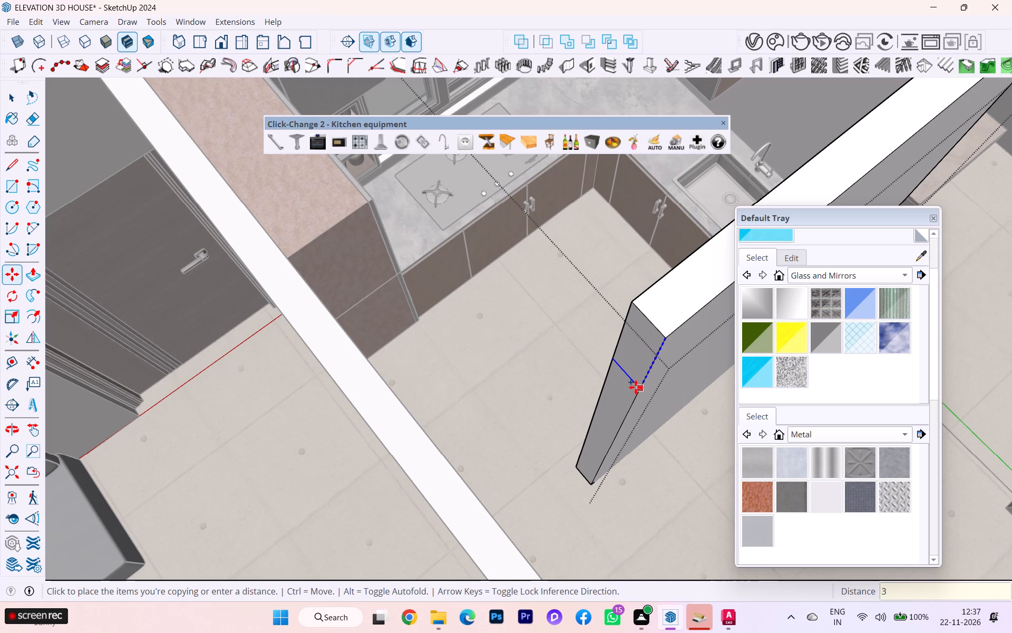
pyautogui.press(';')
pyautogui.press('BackSpace')
pyautogui.press('BackSpace')
pyautogui.press('3')
pyautogui.press("'")
pyautogui.press('Return')
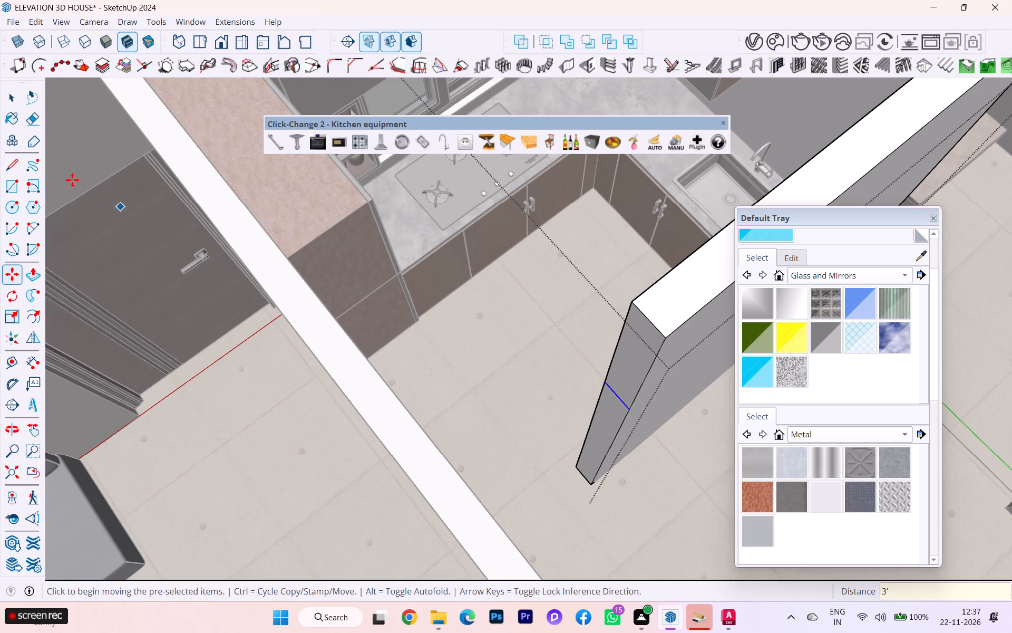
# Push/Pull the upper part of the kitchen wall's end face 2' 4 7/8" to the opposite wall, over the opening, and close the wall group.
pyautogui.click(32, 285)
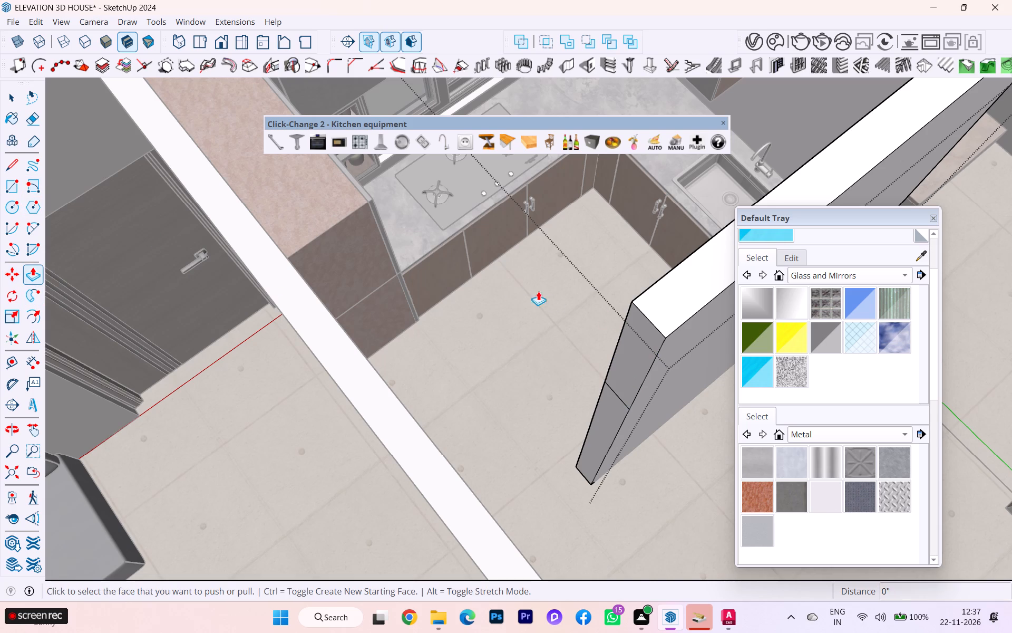
pyautogui.click(644, 346)
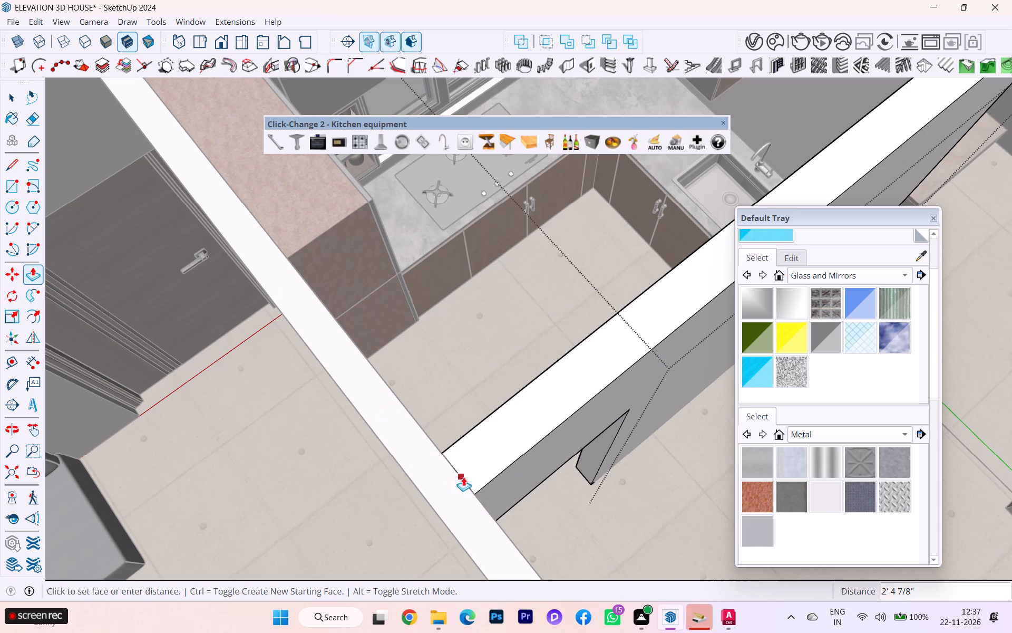
pyautogui.click(467, 476)
pyautogui.click(477, 484)
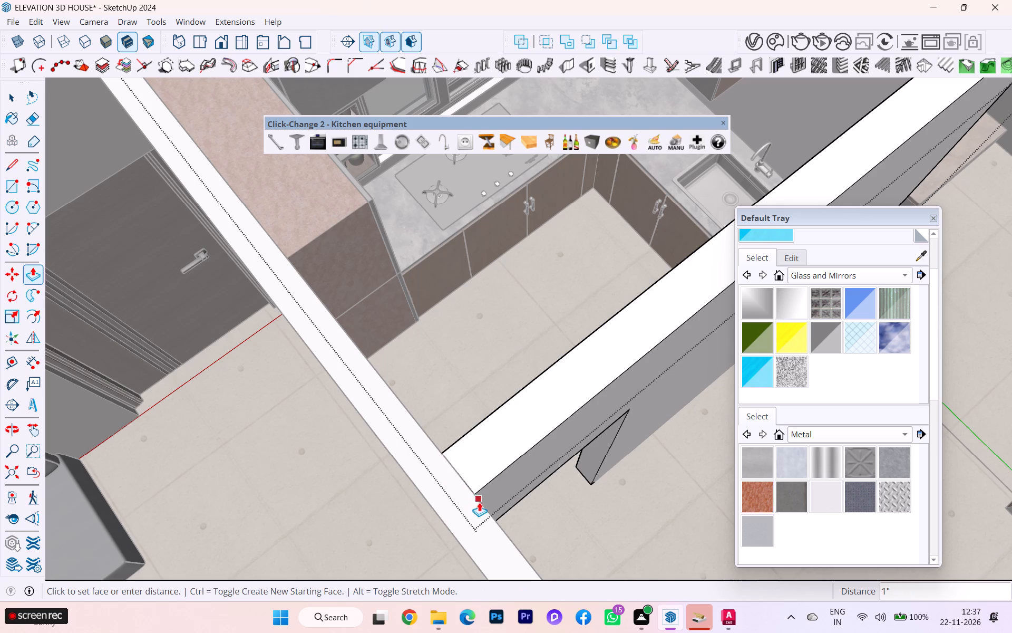
pyautogui.click(480, 503)
pyautogui.scroll(-1, 583, 469)
pyautogui.moveTo(574, 463); pyautogui.dragTo(389, 311, button='middle')
pyautogui.scroll(-3, 484, 339)
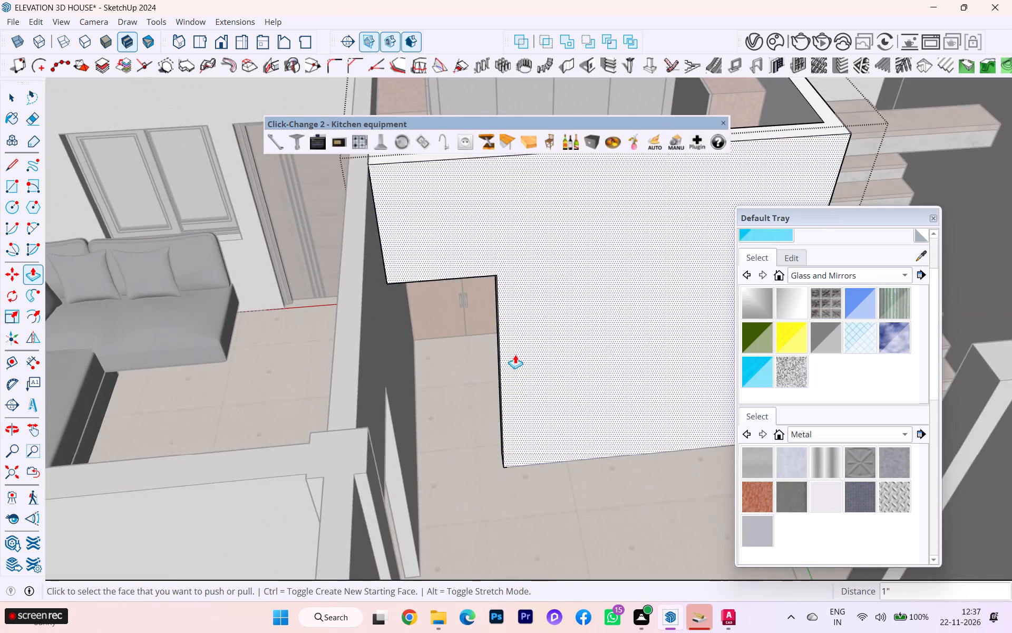
pyautogui.scroll(-1, 515, 354)
pyautogui.scroll(-2, 337, 258)
pyautogui.scroll(1, 336, 264)
pyautogui.scroll(-5, 348, 293)
pyautogui.scroll(3, 378, 311)
pyautogui.scroll(-1, 382, 313)
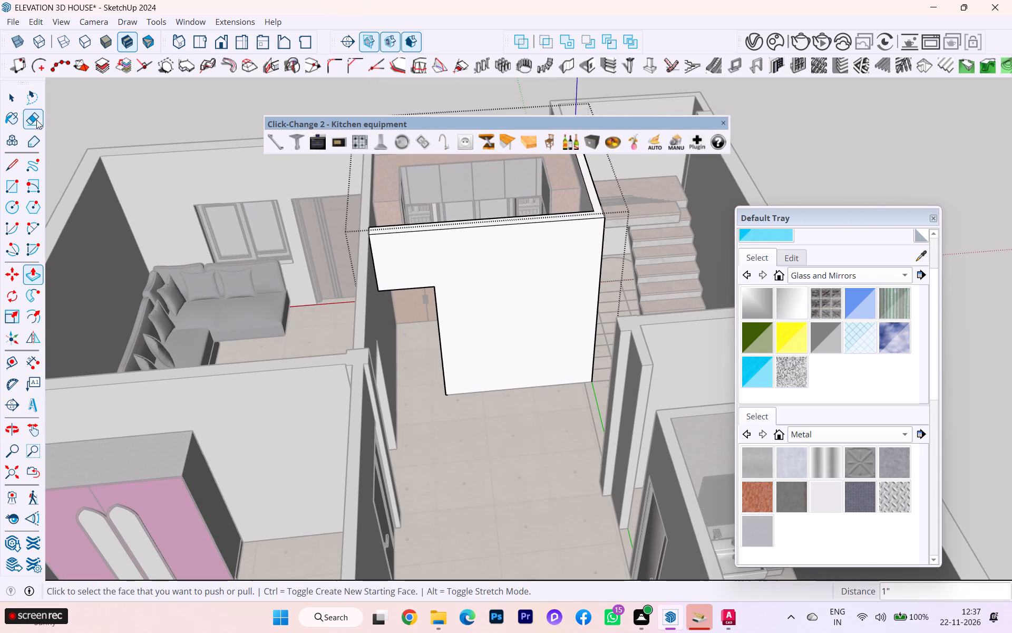
pyautogui.click(6, 91)
pyautogui.click(111, 93)
# Examine the kitchen wall with its opening and the surrounding rooms from above and from several sides.
pyautogui.scroll(-2, 206, 137)
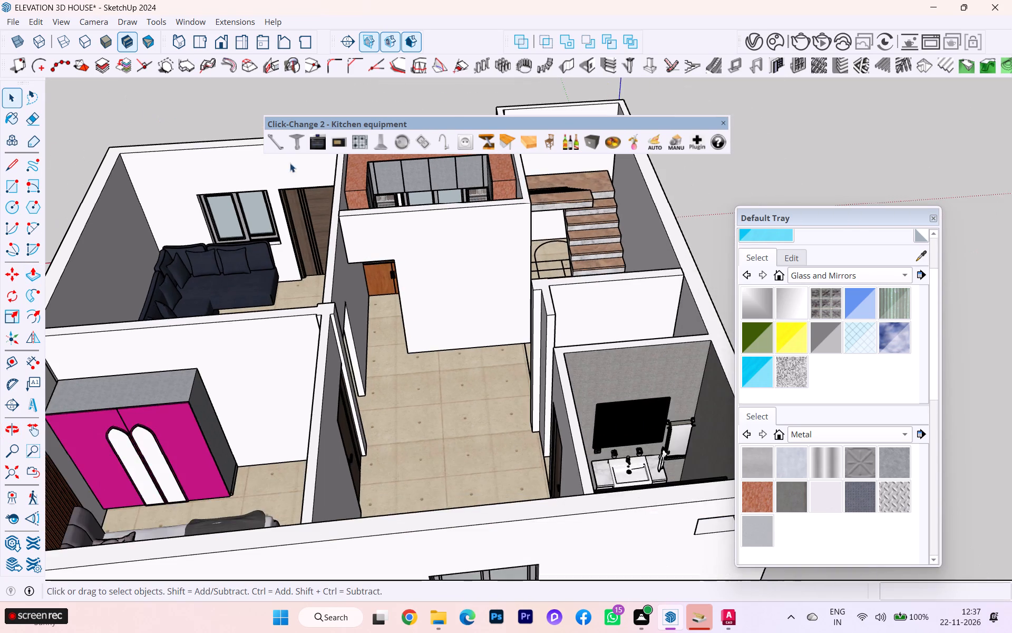
pyautogui.moveTo(304, 164); pyautogui.dragTo(461, 176, button='middle')
pyautogui.scroll(-5, 414, 255)
pyautogui.moveTo(422, 259); pyautogui.dragTo(277, 219, button='middle')
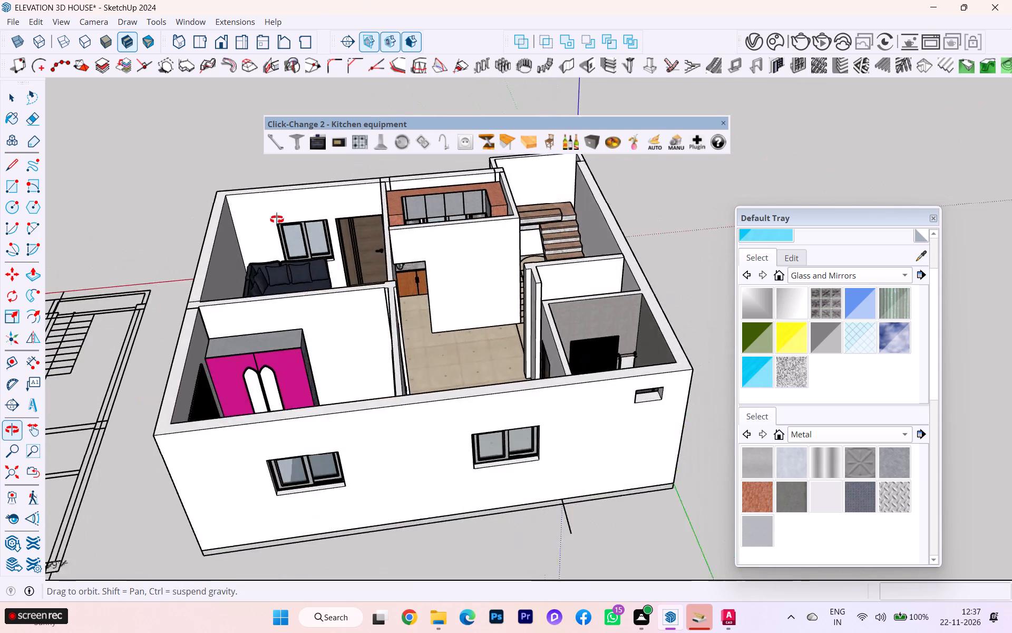
pyautogui.moveTo(277, 219); pyautogui.dragTo(248, 363, button='middle')
pyautogui.scroll(3, 332, 222)
pyautogui.scroll(-1, 322, 206)
pyautogui.scroll(2, 321, 206)
pyautogui.scroll(-1, 319, 207)
pyautogui.moveTo(308, 235); pyautogui.dragTo(198, 428, button='middle')
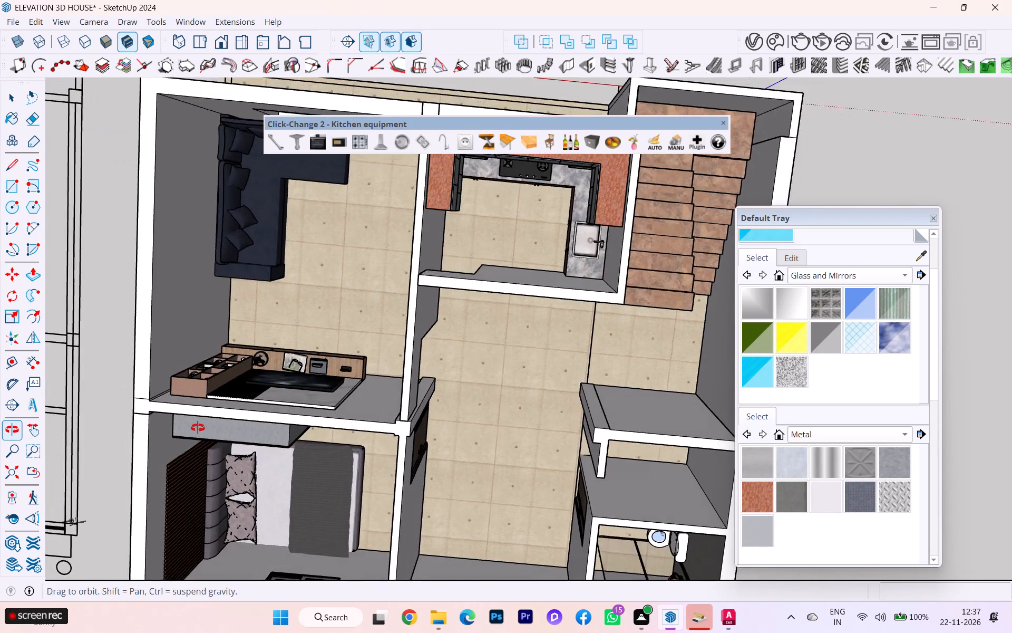
pyautogui.moveTo(198, 428); pyautogui.dragTo(124, 254, button='middle')
pyautogui.scroll(-3, 378, 277)
pyautogui.scroll(1, 406, 279)
pyautogui.scroll(-2, 406, 279)
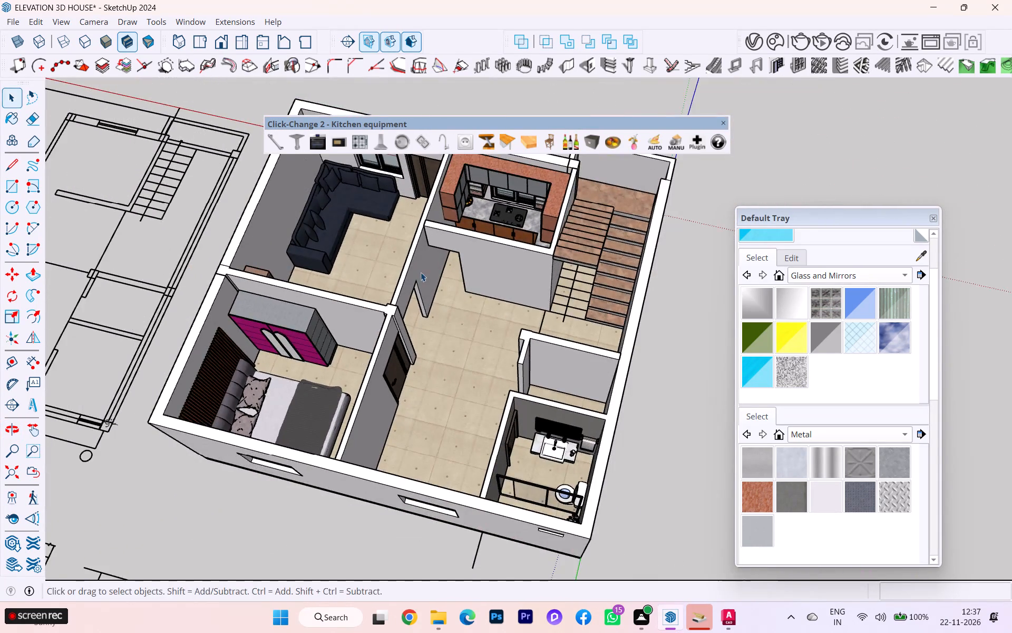
pyautogui.moveTo(426, 268); pyautogui.dragTo(489, 169, button='middle')
pyautogui.scroll(-2, 485, 235)
pyautogui.scroll(4, 503, 377)
pyautogui.scroll(-2, 518, 391)
pyautogui.scroll(2, 518, 391)
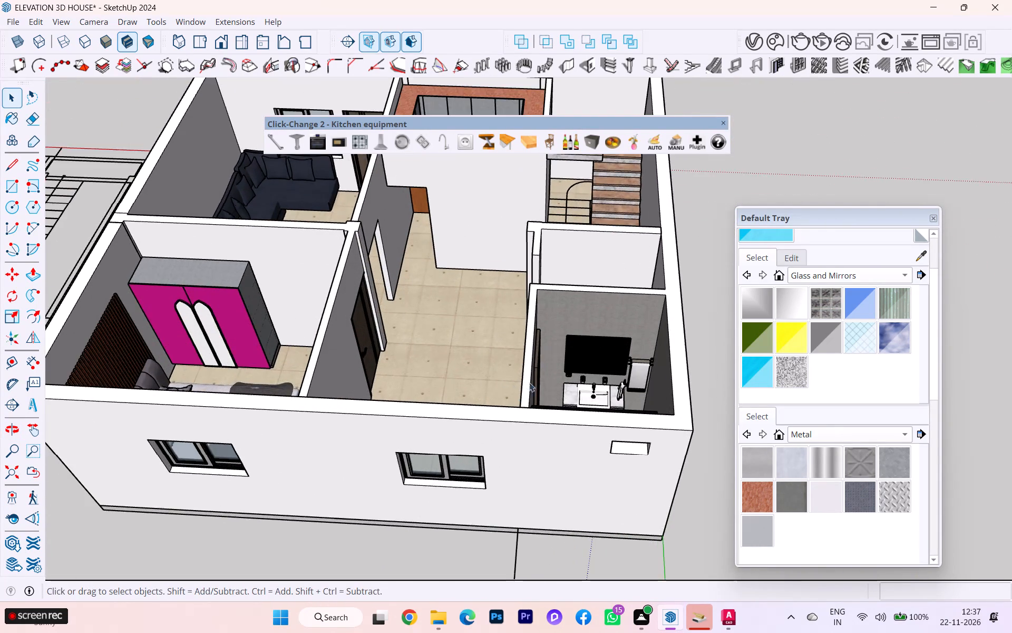
# Open the bathroom group and move the vanity set with its mirror about 4 1/2" along the red axis toward the towel rack.
pyautogui.scroll(2, 529, 382)
pyautogui.moveTo(584, 378); pyautogui.dragTo(716, 464, button='middle')
pyautogui.scroll(-1, 584, 378)
pyautogui.scroll(3, 708, 427)
pyautogui.scroll(-2, 706, 417)
pyautogui.scroll(3, 706, 417)
pyautogui.scroll(-2, 682, 399)
pyautogui.scroll(3, 681, 399)
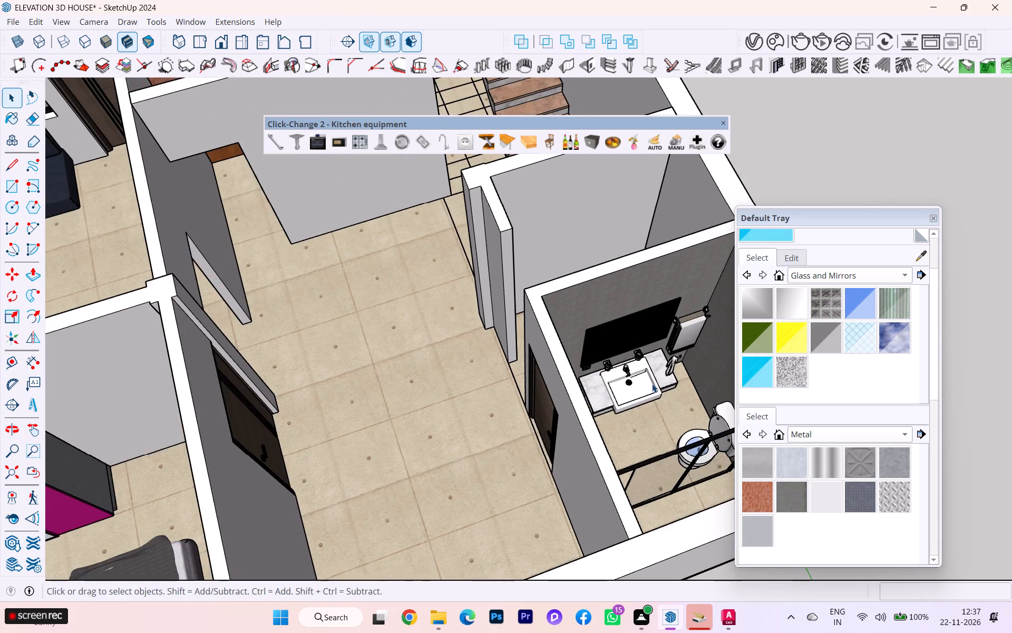
pyautogui.scroll(4, 652, 383)
pyautogui.scroll(-1, 652, 383)
pyautogui.scroll(2, 652, 383)
pyautogui.scroll(-2, 652, 383)
pyautogui.scroll(8, 652, 383)
pyautogui.moveTo(638, 381); pyautogui.dragTo(675, 353, button='middle')
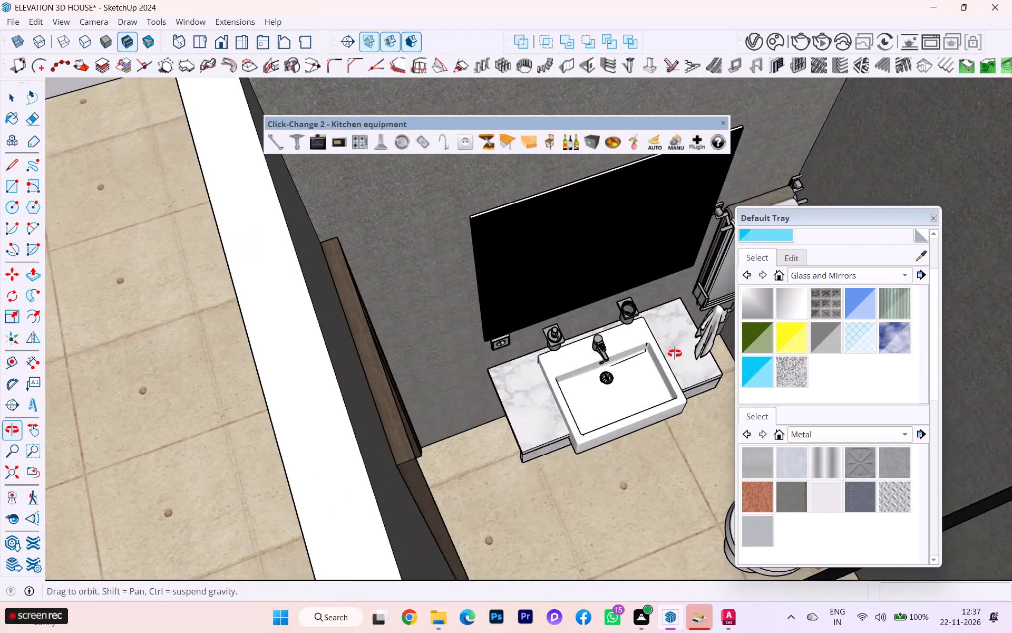
pyautogui.moveTo(675, 353); pyautogui.dragTo(492, 339, button='middle')
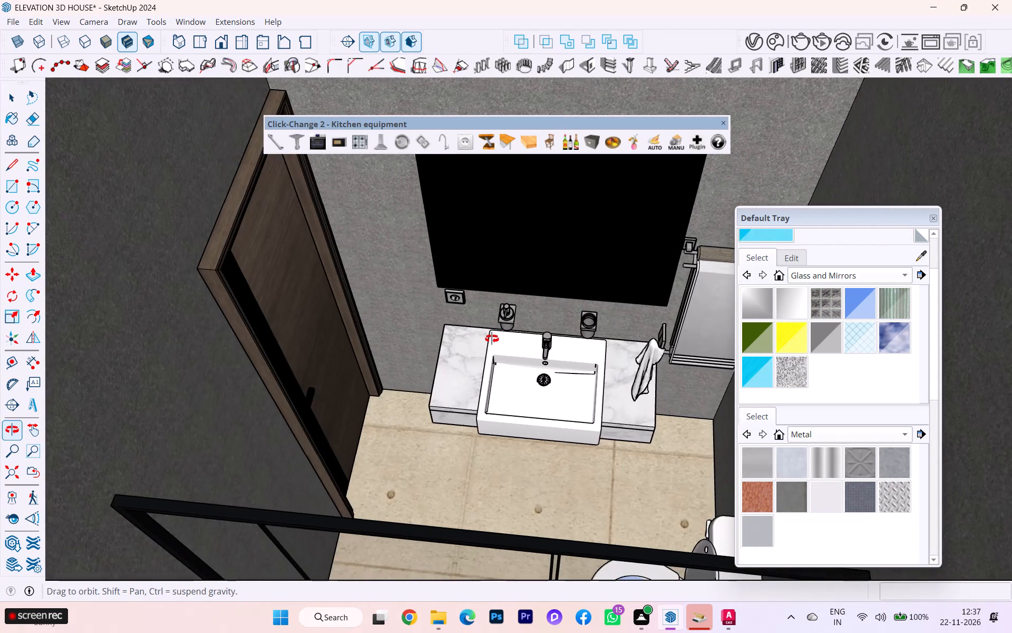
pyautogui.moveTo(492, 339); pyautogui.dragTo(504, 334, button='middle')
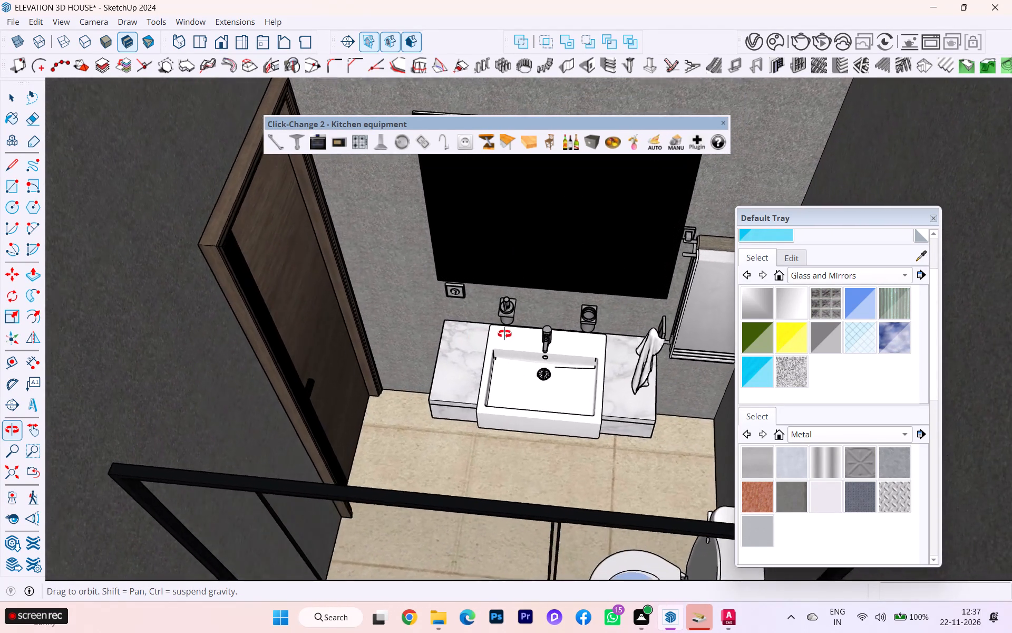
pyautogui.moveTo(504, 334); pyautogui.dragTo(496, 331, button='middle')
pyautogui.scroll(-3, 390, 327)
pyautogui.scroll(2, 509, 313)
pyautogui.click(439, 367)
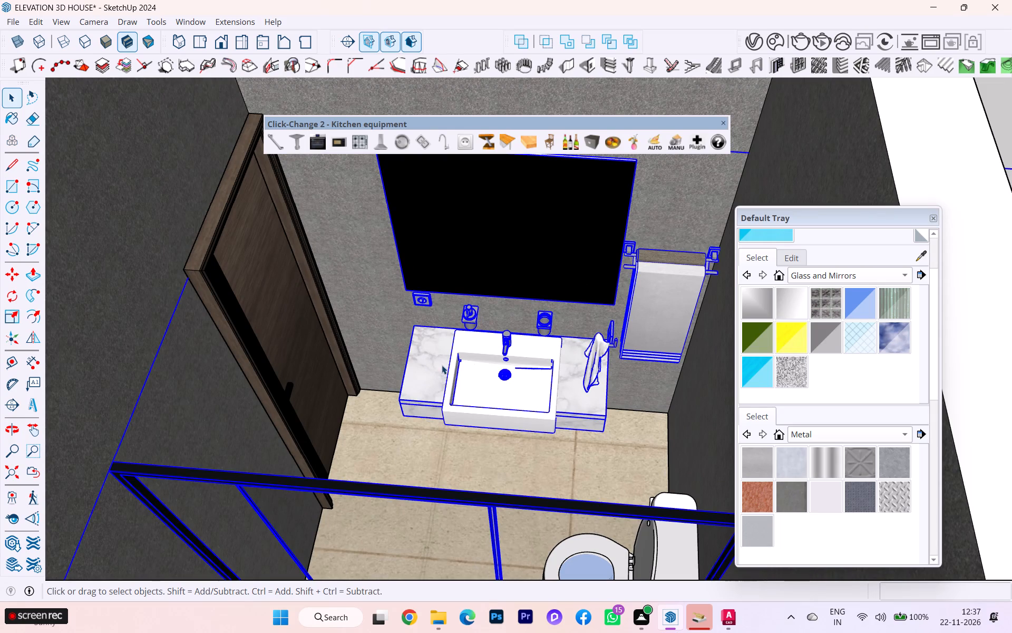
pyautogui.tripleClick(438, 368)
pyautogui.click(696, 288)
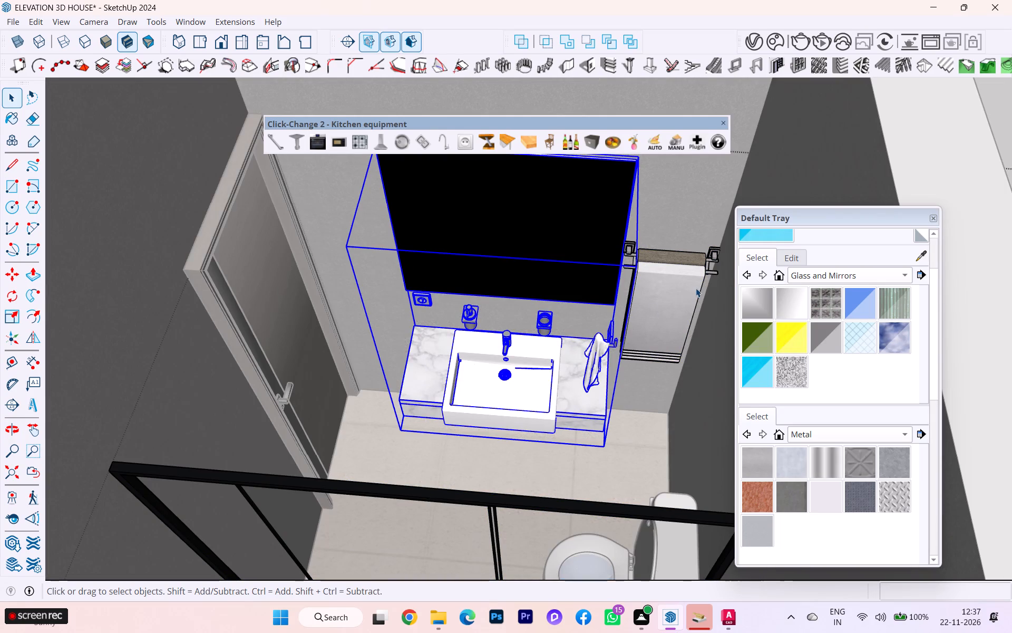
pyautogui.keyDown('ctrl'); pyautogui.click(505, 376); pyautogui.keyUp('ctrl')
pyautogui.click(458, 377)
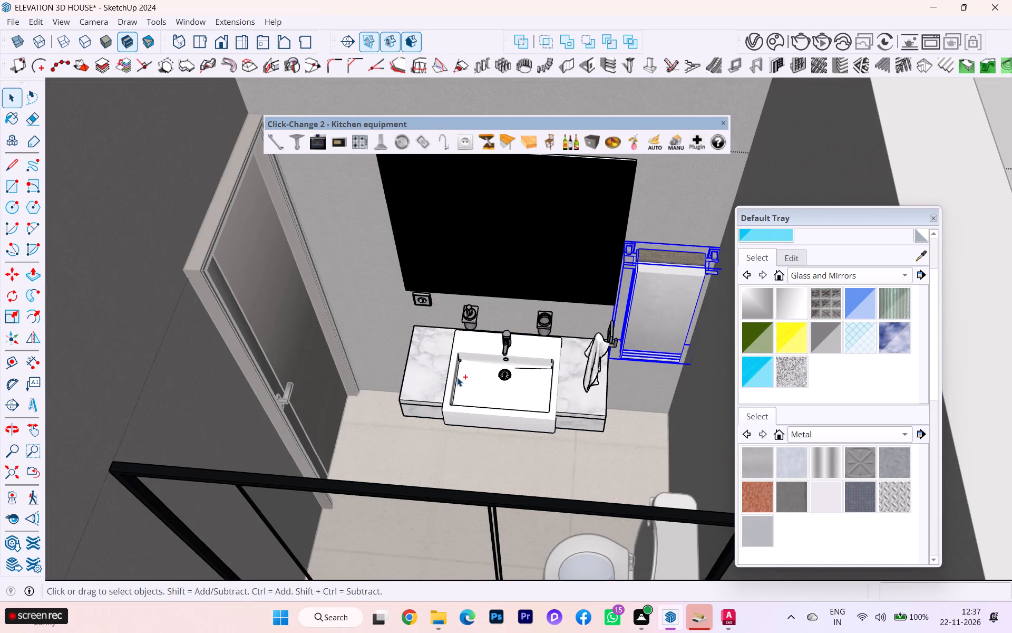
pyautogui.click(458, 381)
pyautogui.press('m')
pyautogui.scroll(2, 518, 345)
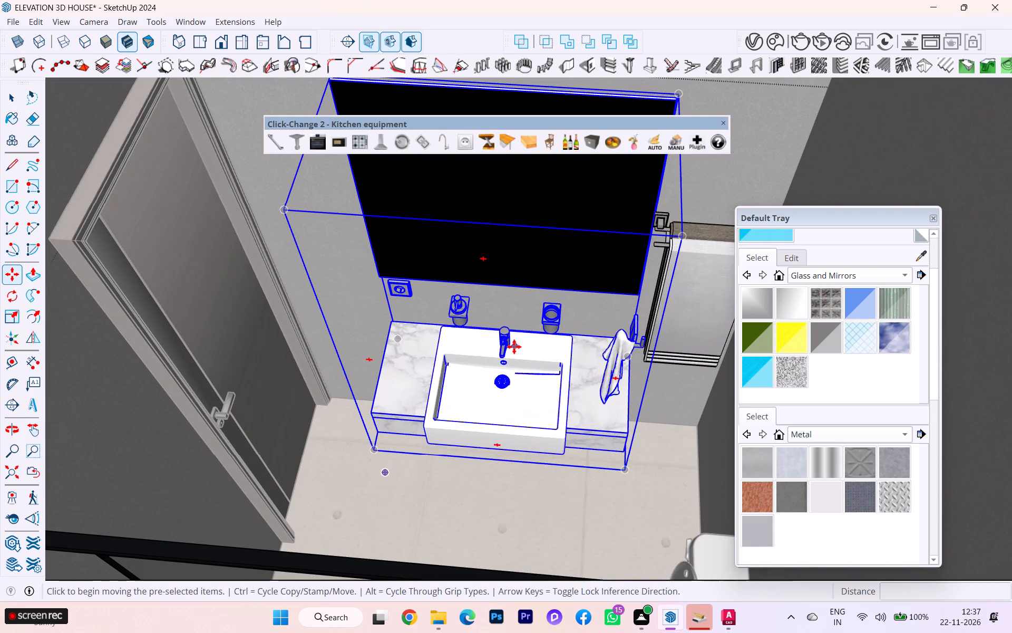
pyautogui.click(374, 414)
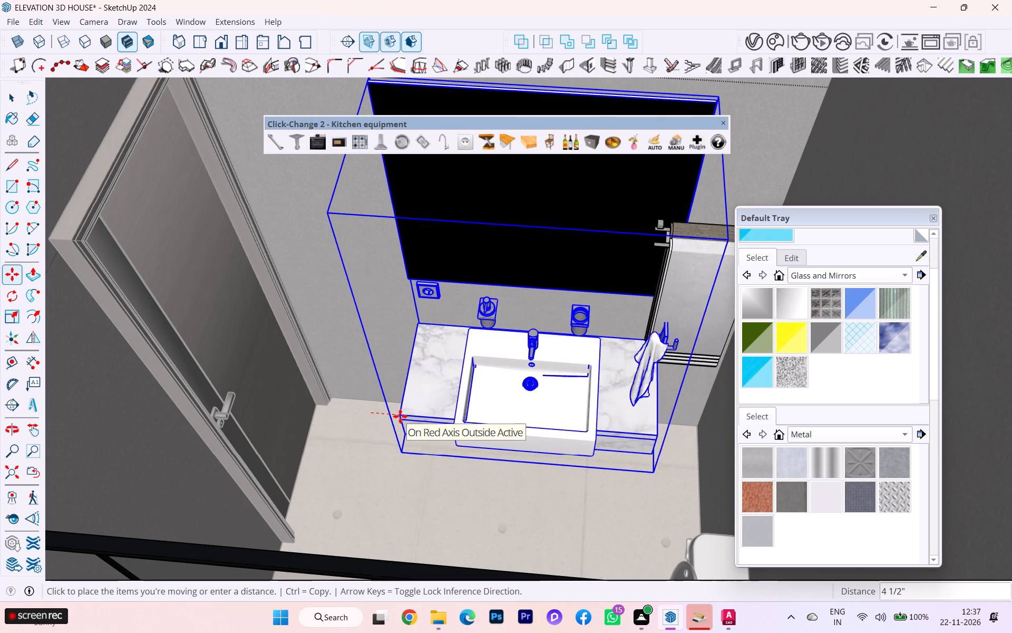
pyautogui.click(400, 416)
# Scale the bathroom towel rack along the red axis to about three quarters of its width, clear of the mirror, and close the bathroom group.
pyautogui.scroll(-1, 396, 402)
pyautogui.scroll(2, 396, 402)
pyautogui.scroll(-3, 396, 402)
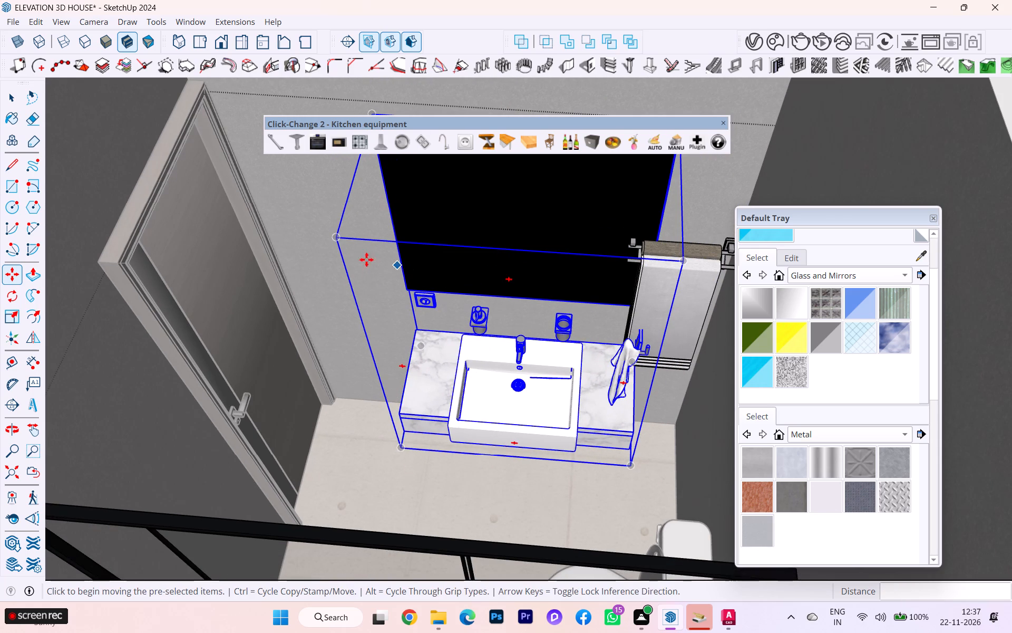
pyautogui.click(21, 102)
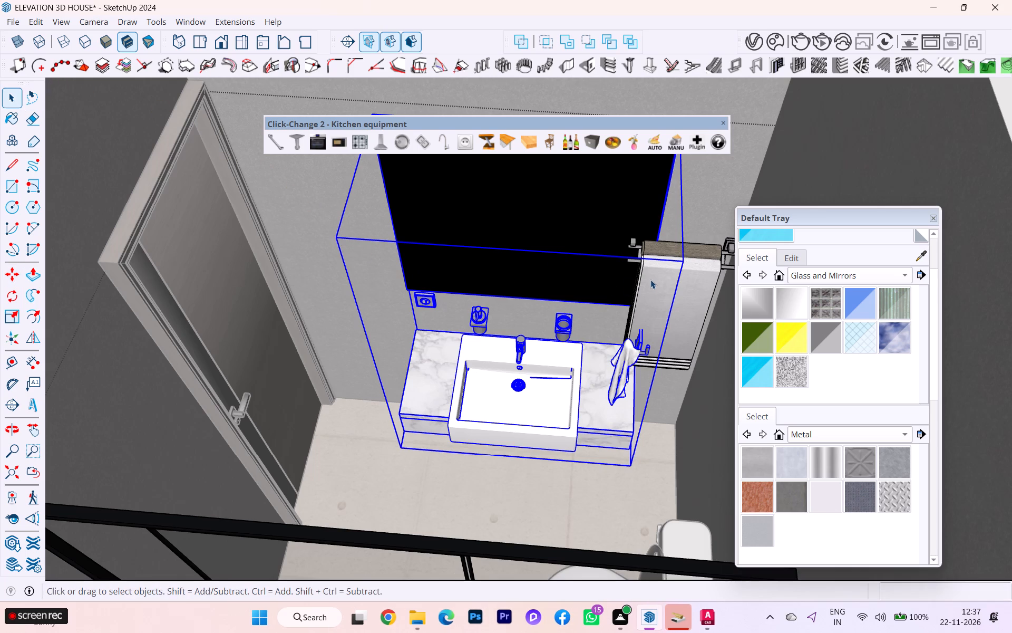
pyautogui.click(651, 279)
pyautogui.press('s')
pyautogui.scroll(1, 644, 287)
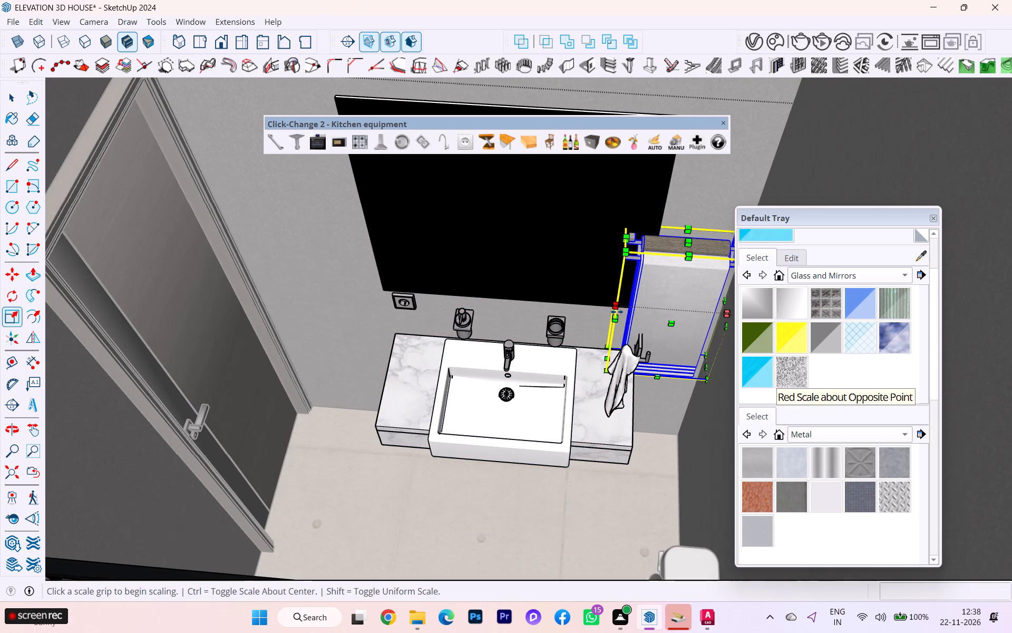
pyautogui.click(617, 312)
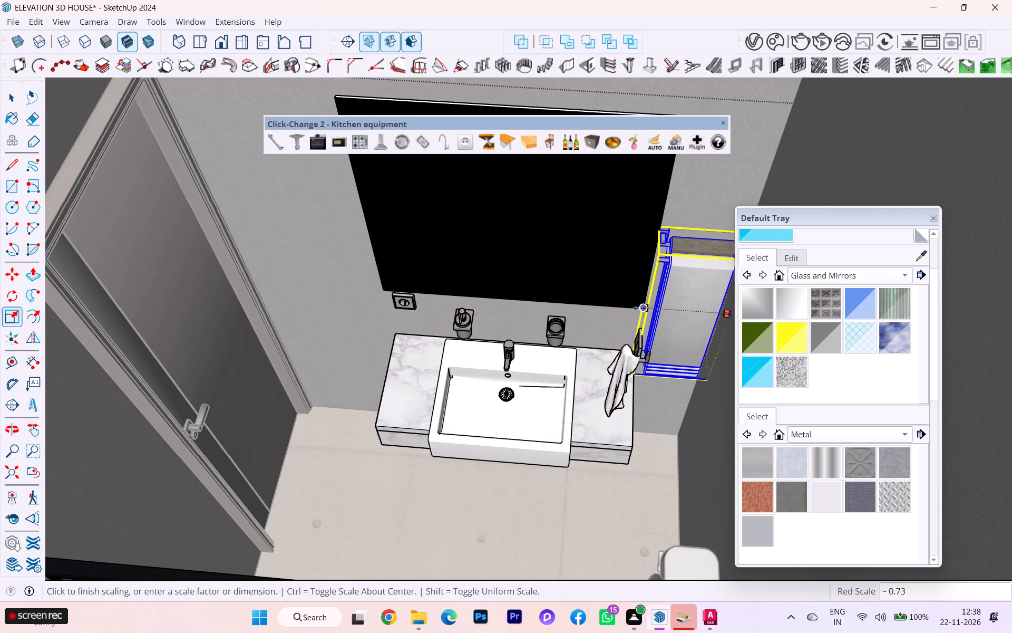
pyautogui.click(639, 308)
pyautogui.scroll(-2, 622, 313)
pyautogui.moveTo(642, 311); pyautogui.dragTo(711, 314, button='middle')
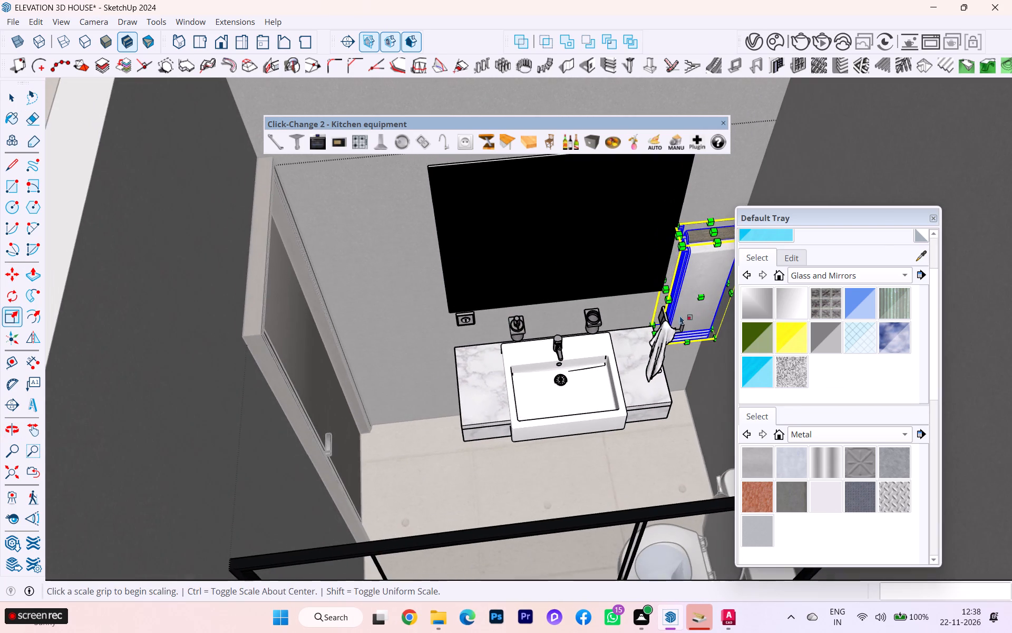
pyautogui.scroll(-3, 652, 319)
pyautogui.scroll(-2, 521, 290)
pyautogui.click(2, 99)
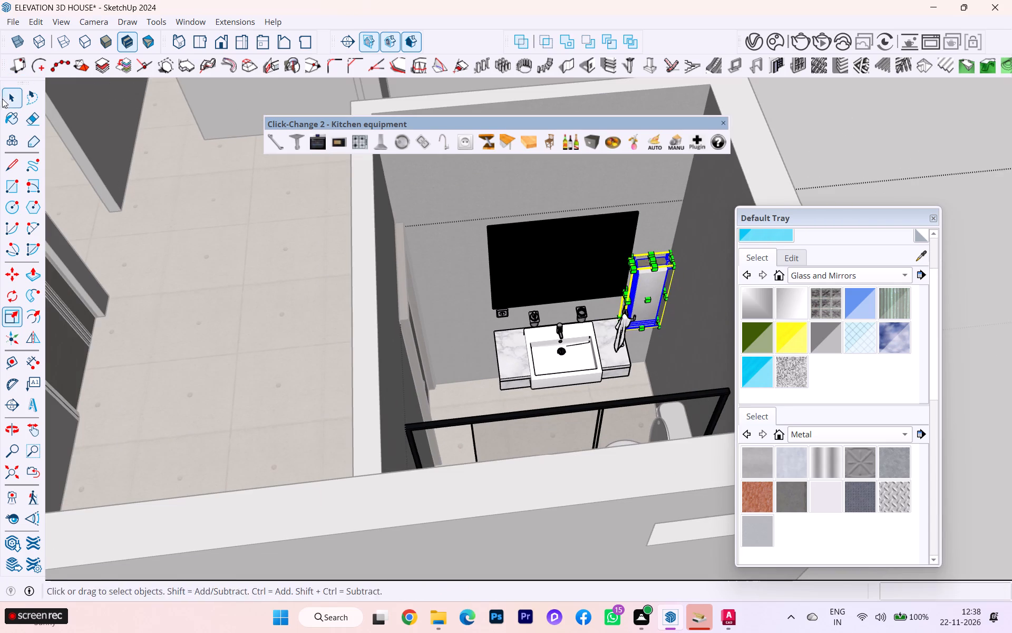
pyautogui.click(897, 156)
# Examine the bathroom vanity, mirror and towel rack up close from several angles.
pyautogui.scroll(-1, 771, 250)
pyautogui.scroll(4, 768, 250)
pyautogui.scroll(6, 667, 261)
pyautogui.scroll(-1, 653, 267)
pyautogui.scroll(1, 653, 267)
pyautogui.scroll(-1, 653, 267)
pyautogui.scroll(2, 653, 267)
pyautogui.middleClick(660, 267)
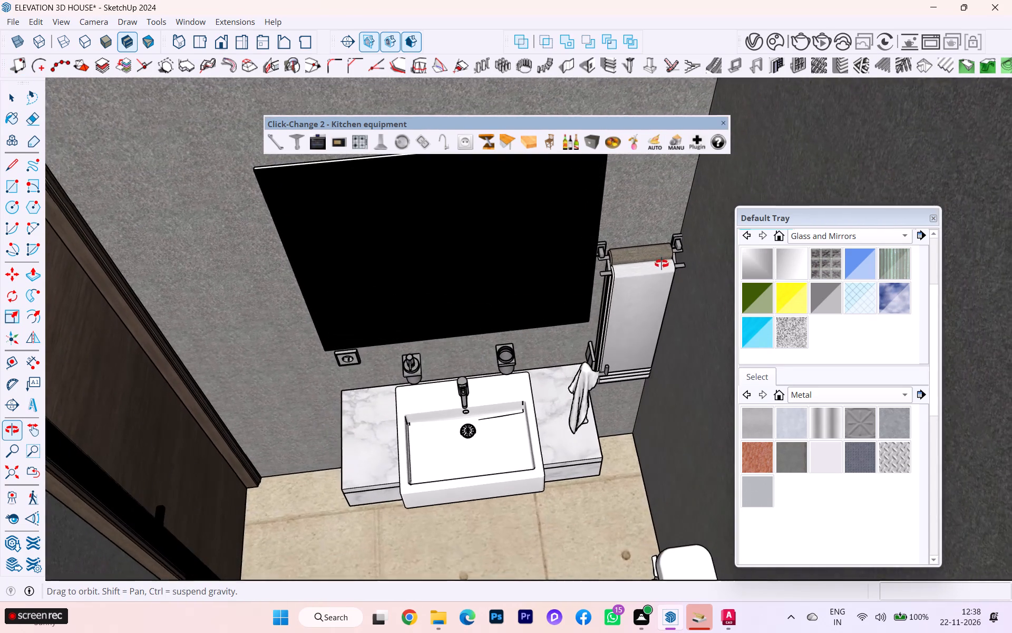
pyautogui.scroll(-3, 548, 210)
pyautogui.moveTo(533, 263); pyautogui.dragTo(673, 273, button='middle')
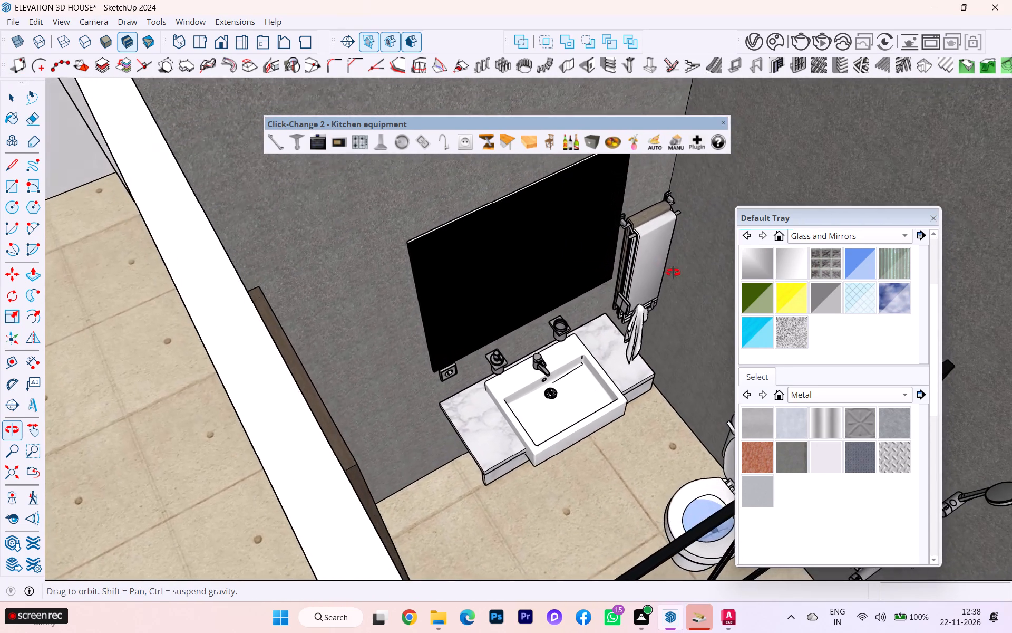
pyautogui.moveTo(673, 273); pyautogui.dragTo(674, 273, button='middle')
pyautogui.scroll(2, 595, 316)
pyautogui.scroll(-2, 591, 319)
pyautogui.scroll(2, 591, 319)
pyautogui.moveTo(601, 315); pyautogui.dragTo(585, 247, button='middle')
pyautogui.scroll(-1, 610, 315)
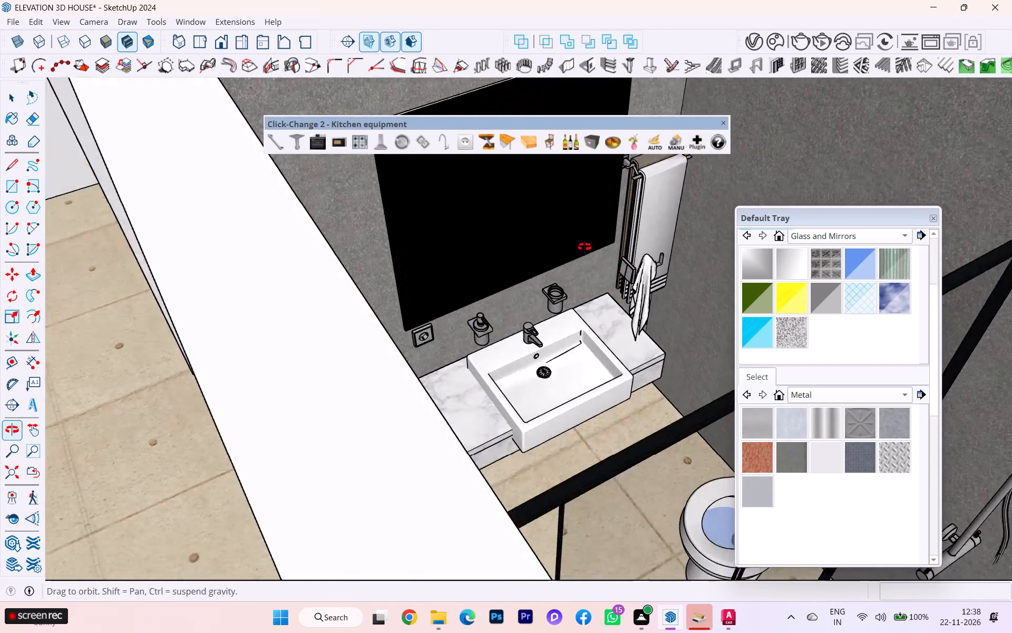
pyautogui.moveTo(585, 247); pyautogui.dragTo(590, 300, button='middle')
pyautogui.scroll(-6, 587, 292)
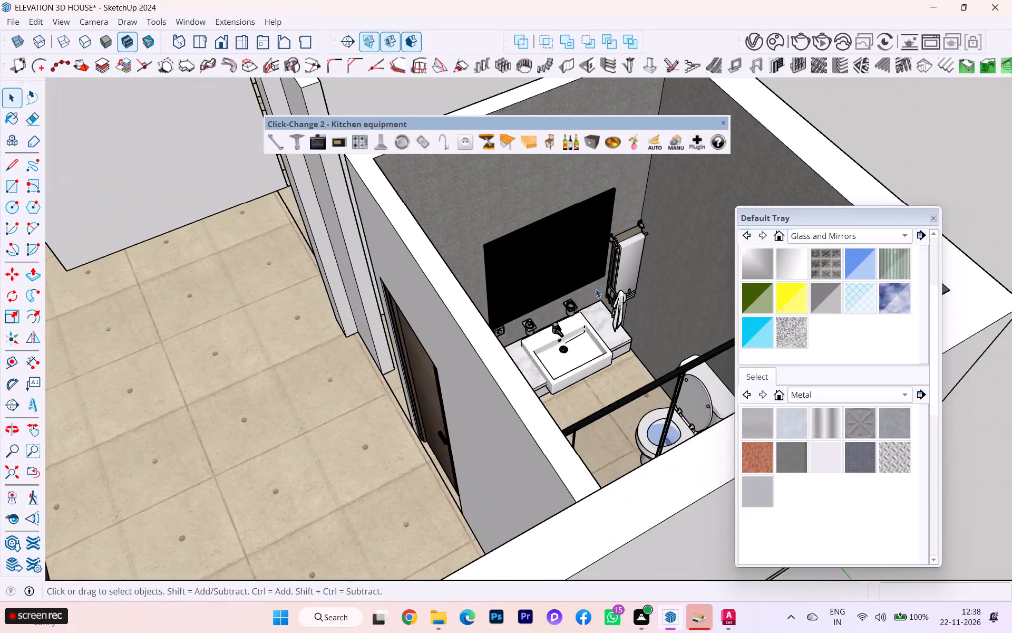
# Examine the whole floor from above, including the bathroom, bedroom, living room and kitchen.
pyautogui.scroll(-1, 596, 289)
pyautogui.moveTo(579, 339); pyautogui.dragTo(525, 372, button='middle')
pyautogui.scroll(-3, 540, 344)
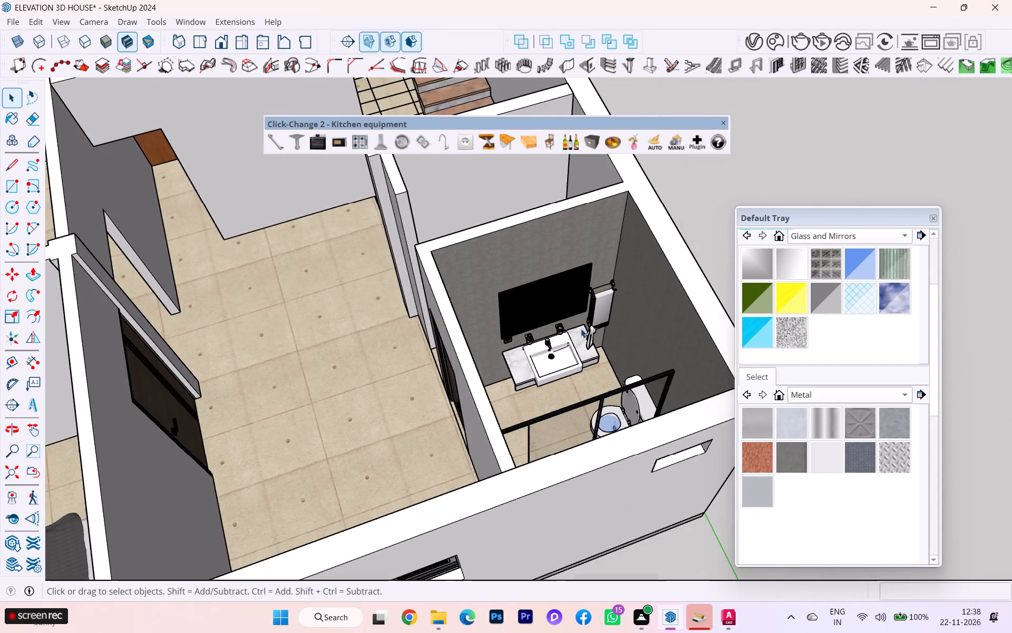
pyautogui.scroll(-1, 586, 314)
pyautogui.moveTo(582, 326); pyautogui.dragTo(491, 427, button='middle')
pyautogui.scroll(-5, 524, 377)
pyautogui.scroll(1, 529, 373)
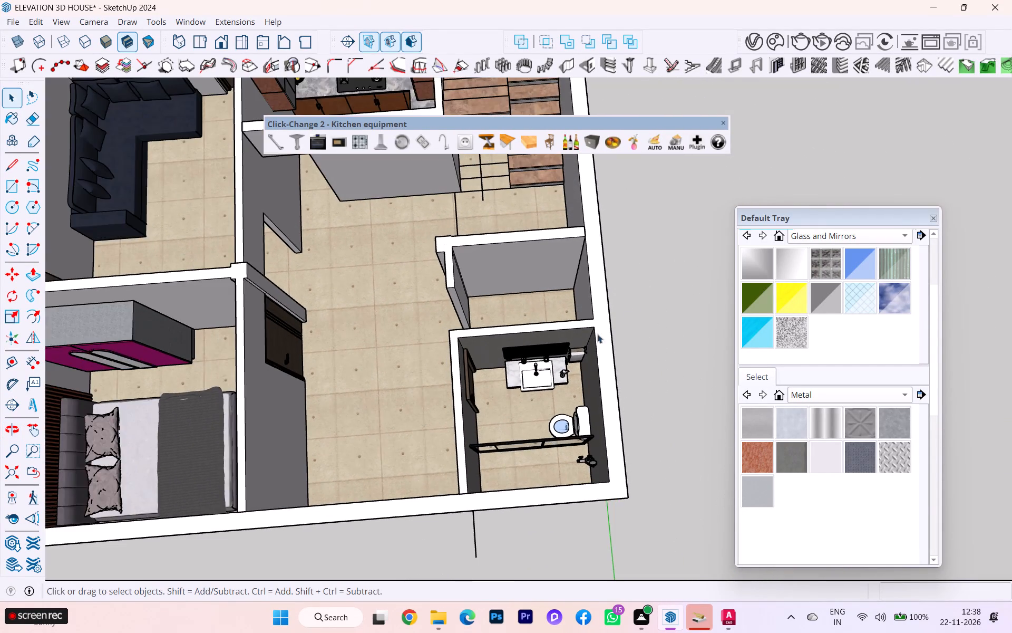
pyautogui.scroll(-5, 637, 302)
pyautogui.scroll(-1, 732, 283)
pyautogui.scroll(1, 732, 283)
pyautogui.scroll(-3, 732, 283)
pyautogui.scroll(3, 640, 321)
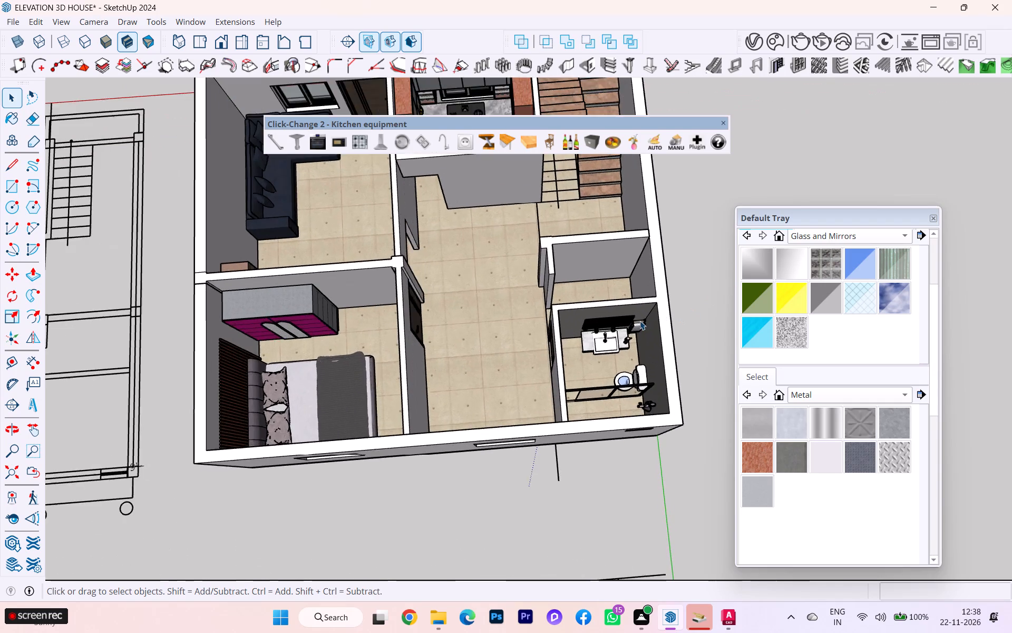
pyautogui.scroll(-6, 640, 319)
pyautogui.moveTo(636, 323); pyautogui.dragTo(628, 349, button='middle')
pyautogui.scroll(6, 550, 202)
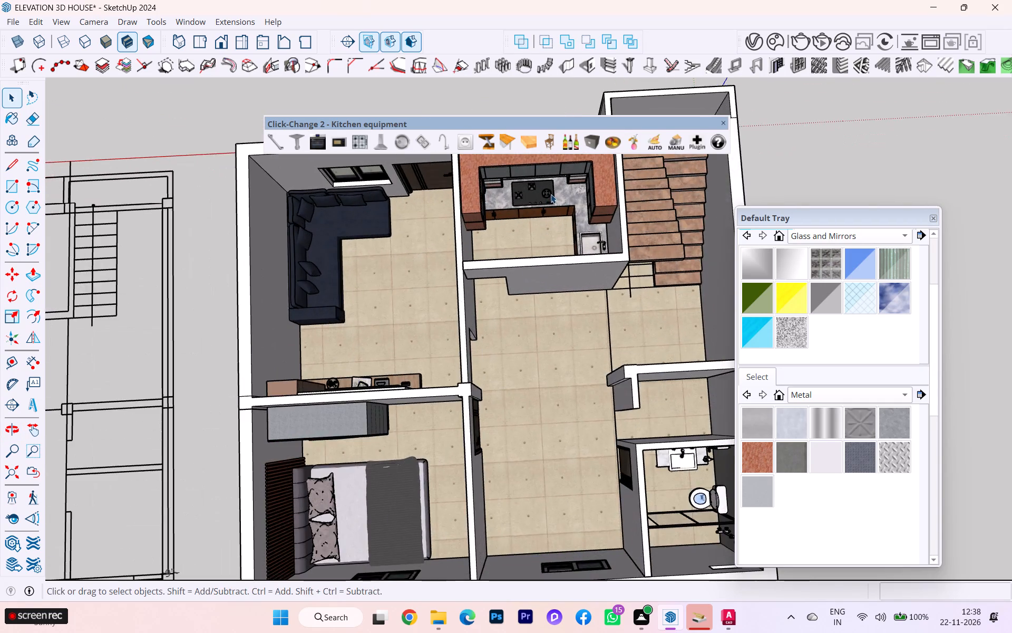
pyautogui.scroll(4, 551, 194)
pyautogui.scroll(-1, 555, 191)
pyautogui.scroll(2, 555, 191)
pyautogui.scroll(-2, 556, 190)
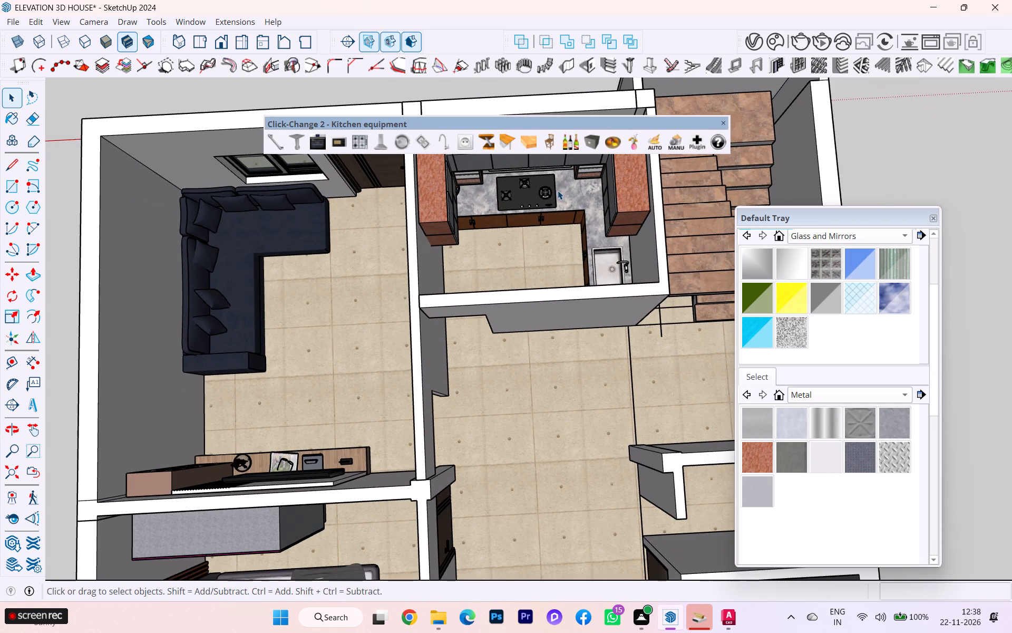
pyautogui.scroll(-2, 558, 190)
pyautogui.scroll(1, 558, 190)
pyautogui.scroll(-5, 558, 190)
pyautogui.moveTo(563, 195); pyautogui.dragTo(564, 168, button='middle')
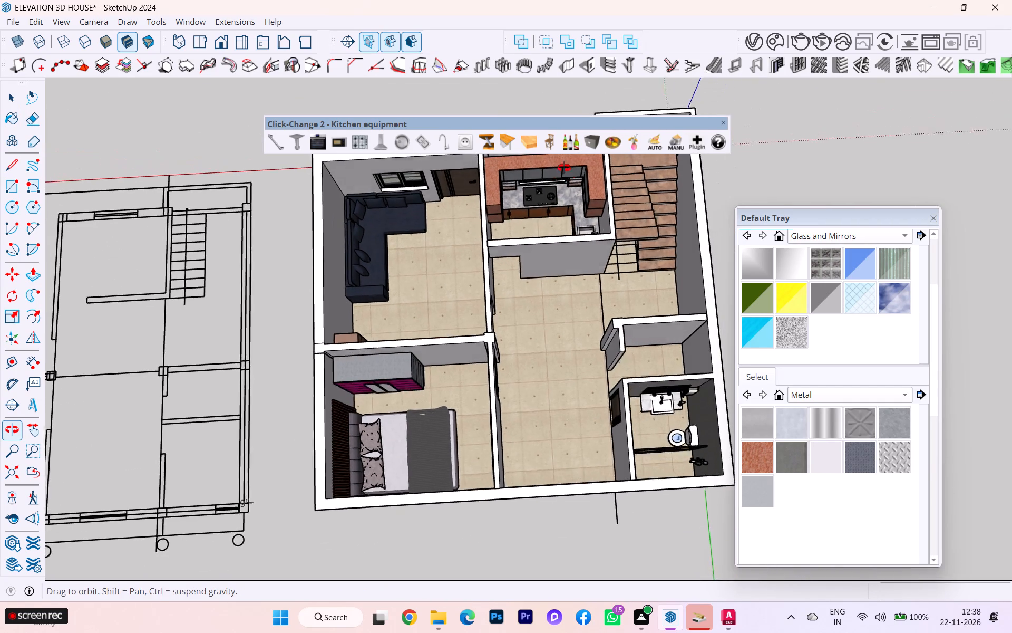
# Examine the bedroom's wardrobe, bed, slatted wall panel and doorway up close from several angles.
pyautogui.moveTo(564, 168); pyautogui.dragTo(538, 72, button='middle')
pyautogui.scroll(1, 385, 354)
pyautogui.scroll(-4, 385, 354)
pyautogui.scroll(6, 385, 354)
pyautogui.scroll(-1, 385, 354)
pyautogui.scroll(1, 385, 354)
pyautogui.scroll(-4, 385, 354)
pyautogui.scroll(5, 385, 354)
pyautogui.scroll(-3, 385, 354)
pyautogui.scroll(2, 385, 354)
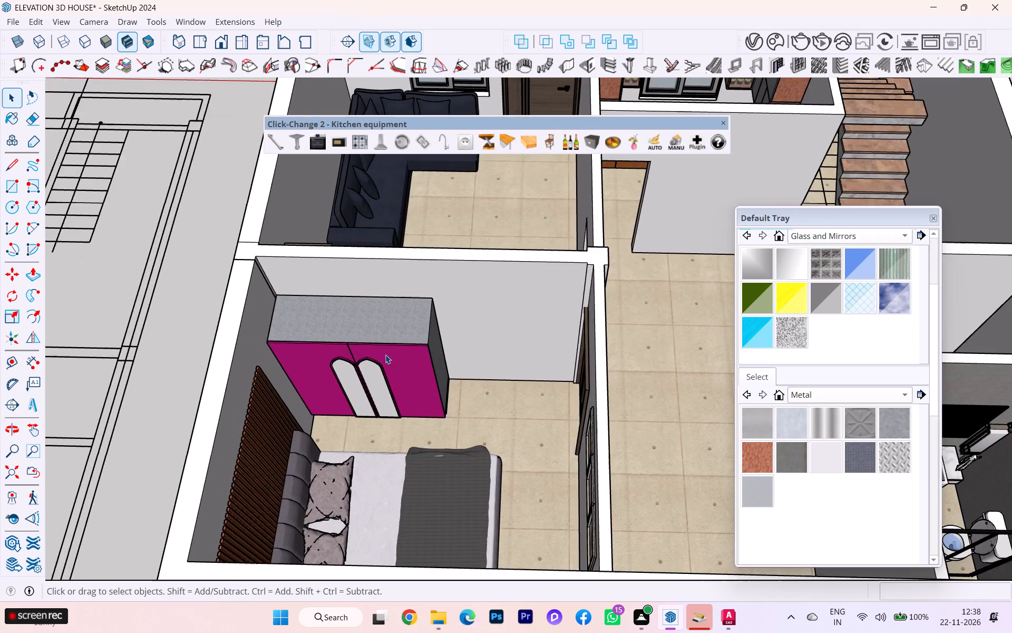
pyautogui.scroll(2, 385, 354)
pyautogui.scroll(-1, 385, 354)
pyautogui.scroll(10, 385, 354)
pyautogui.moveTo(385, 354); pyautogui.dragTo(222, 243, button='middle')
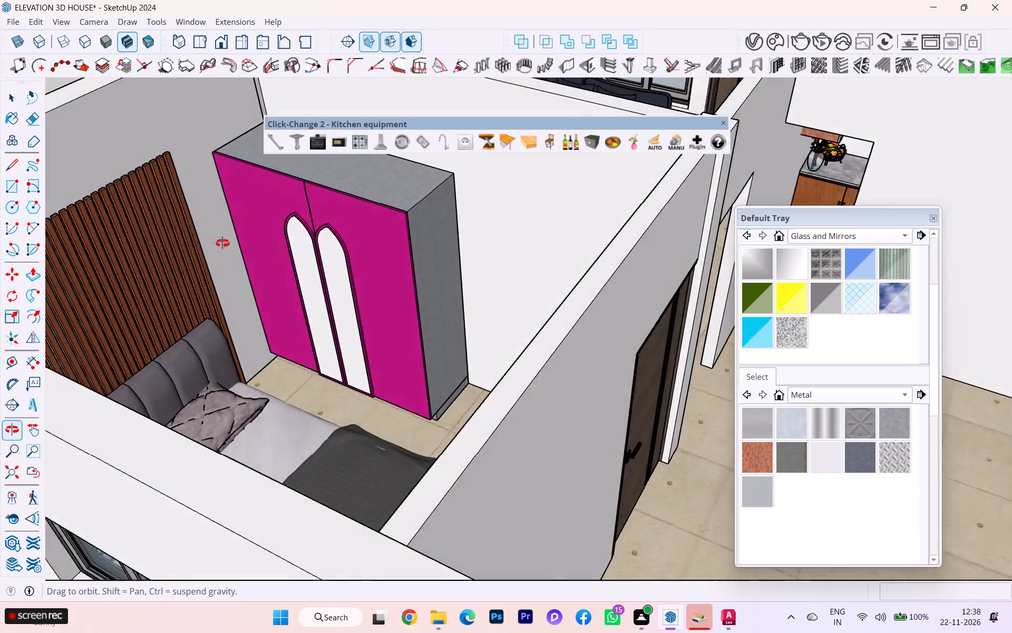
pyautogui.moveTo(222, 243); pyautogui.dragTo(208, 247, button='middle')
pyautogui.scroll(-2, 334, 266)
pyautogui.scroll(-1, 456, 274)
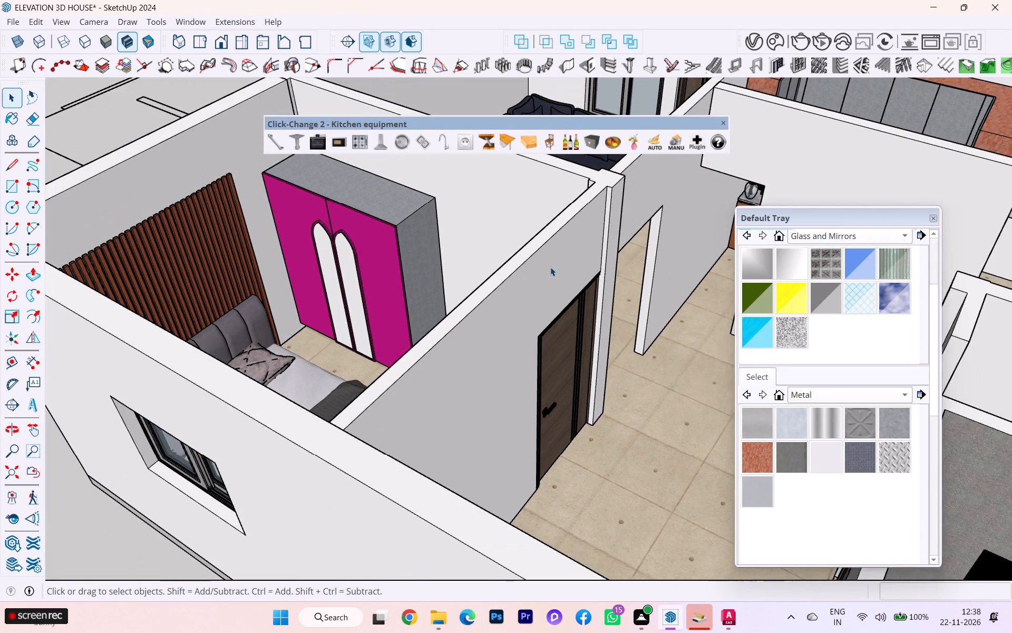
pyautogui.scroll(-3, 550, 267)
pyautogui.moveTo(537, 280); pyautogui.dragTo(362, 352, button='middle')
pyautogui.scroll(-2, 585, 302)
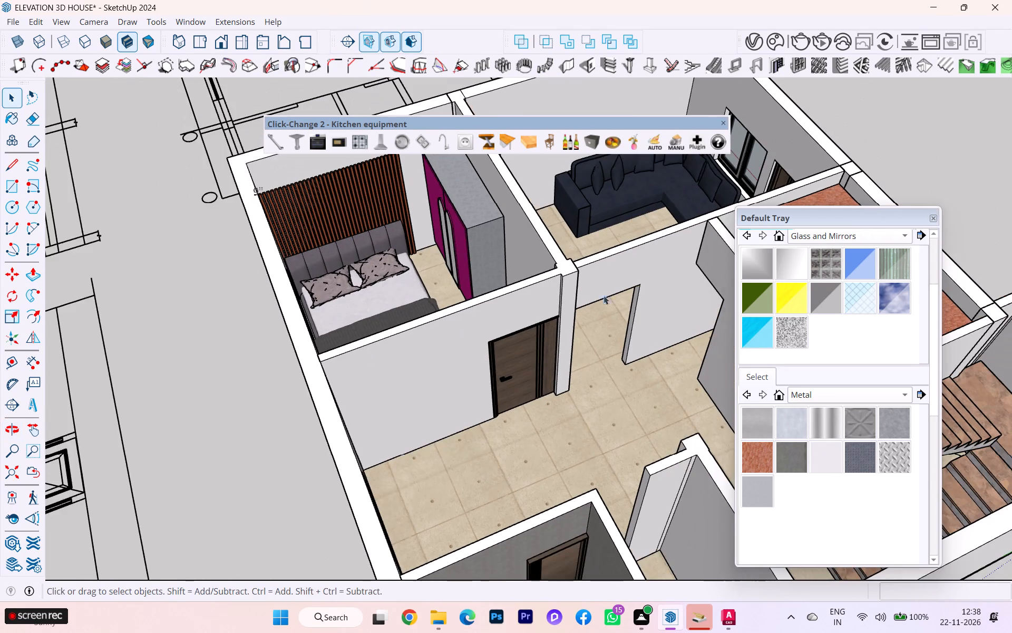
# Examine the furnished house as a whole from outside and above, beside the floor plan and elevation drawings.
pyautogui.moveTo(638, 287); pyautogui.dragTo(873, 247, button='middle')
pyautogui.scroll(-3, 642, 267)
pyautogui.scroll(-2, 599, 281)
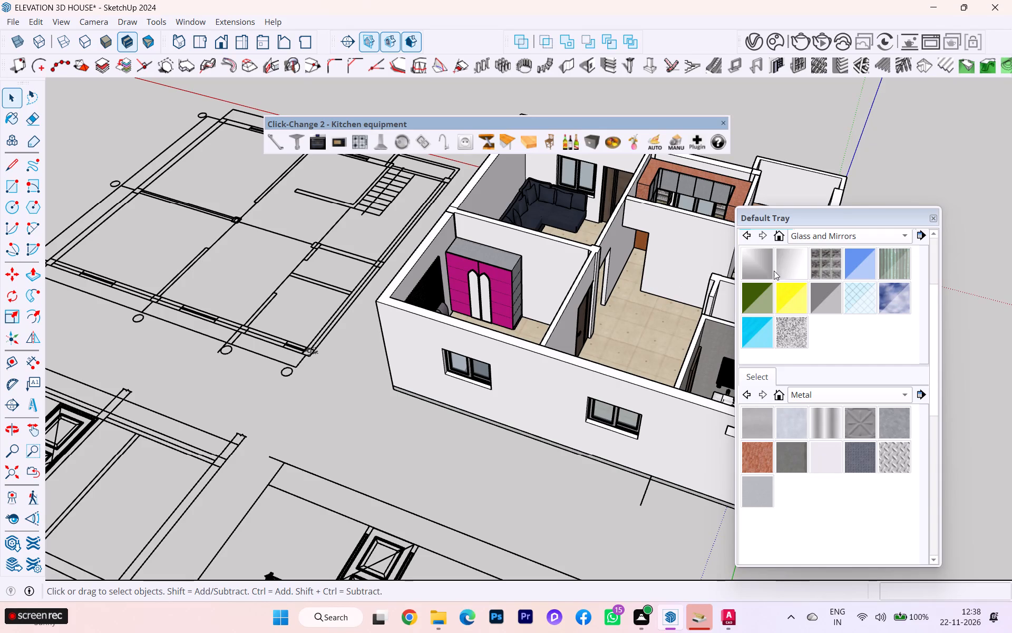
pyautogui.moveTo(567, 292); pyautogui.dragTo(770, 283, button='middle')
pyautogui.scroll(3, 704, 231)
pyautogui.scroll(-4, 640, 208)
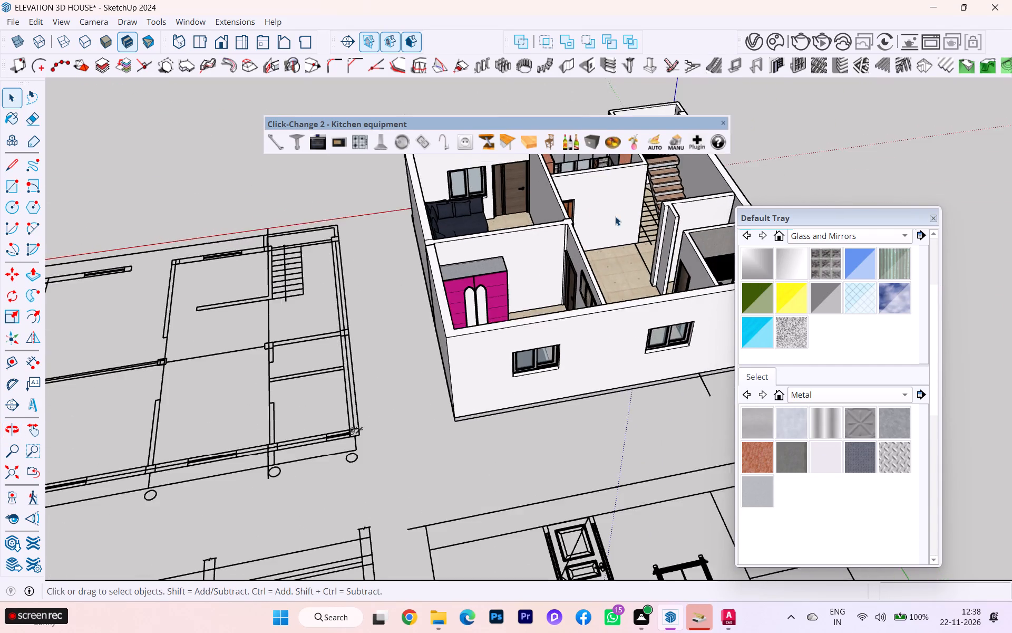
pyautogui.moveTo(615, 216); pyautogui.dragTo(580, 287, button='middle')
pyautogui.moveTo(580, 289); pyautogui.dragTo(562, 373, button='middle')
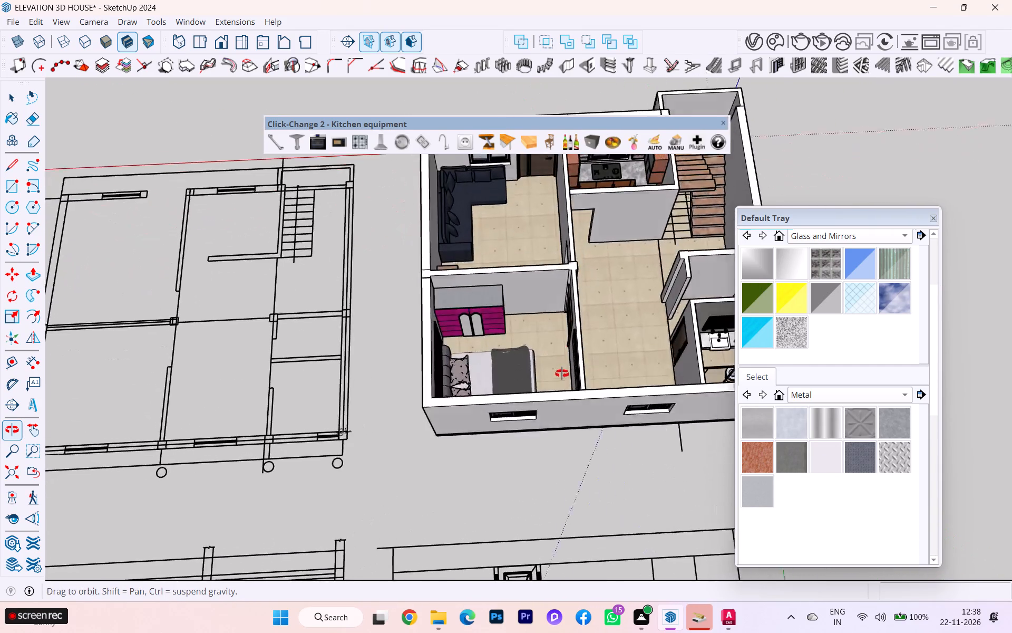
pyautogui.moveTo(562, 373); pyautogui.dragTo(557, 384, button='middle')
pyautogui.scroll(-6, 557, 384)
pyautogui.scroll(3, 578, 377)
pyautogui.scroll(-1, 587, 347)
pyautogui.scroll(3, 587, 347)
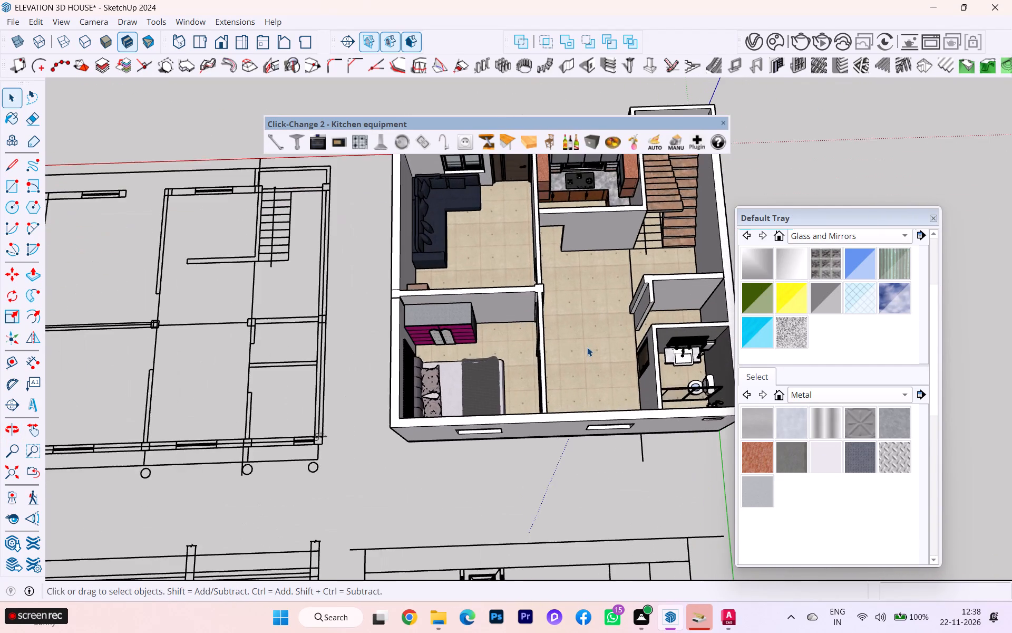
pyautogui.scroll(7, 592, 347)
pyautogui.scroll(-8, 593, 347)
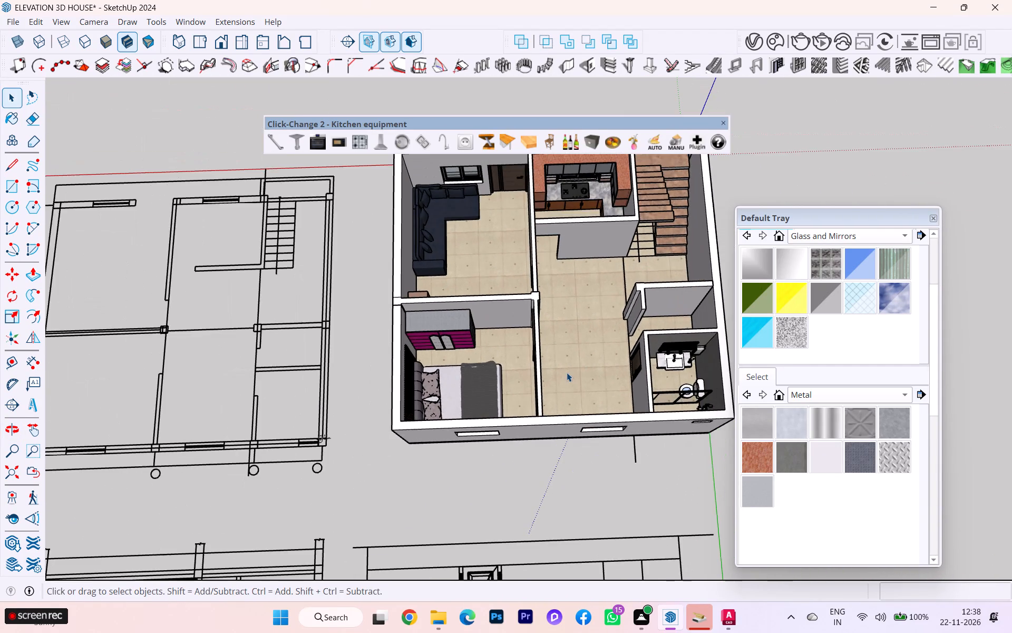
pyautogui.moveTo(568, 363); pyautogui.dragTo(557, 252, button='middle')
pyautogui.scroll(-6, 550, 286)
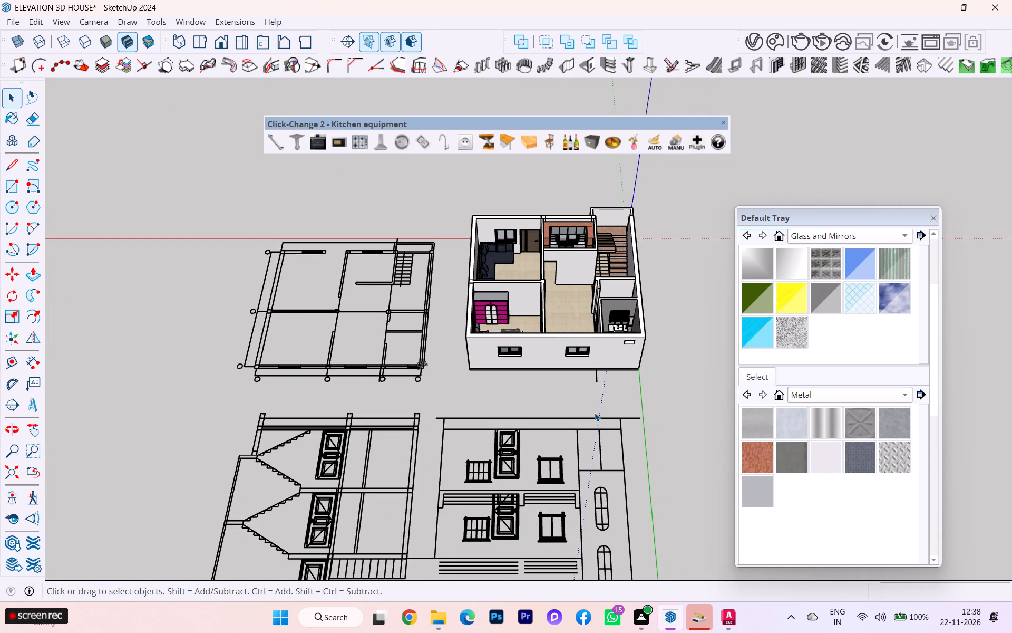
# Save the house model under its existing file name.
pyautogui.hotkey('ctrl', 's')
pyautogui.hotkey('ctrl', 's')
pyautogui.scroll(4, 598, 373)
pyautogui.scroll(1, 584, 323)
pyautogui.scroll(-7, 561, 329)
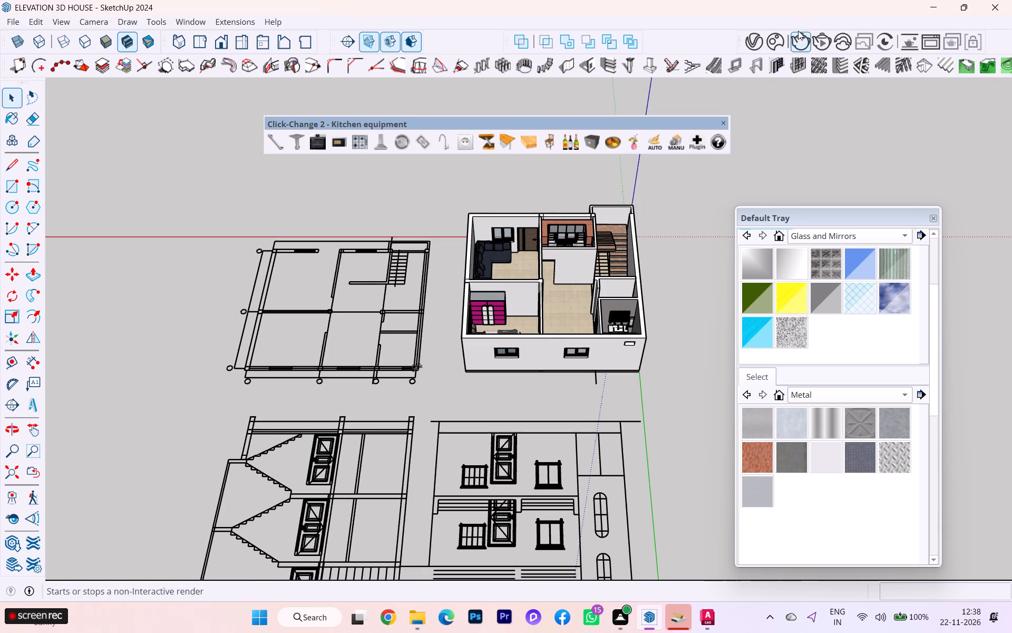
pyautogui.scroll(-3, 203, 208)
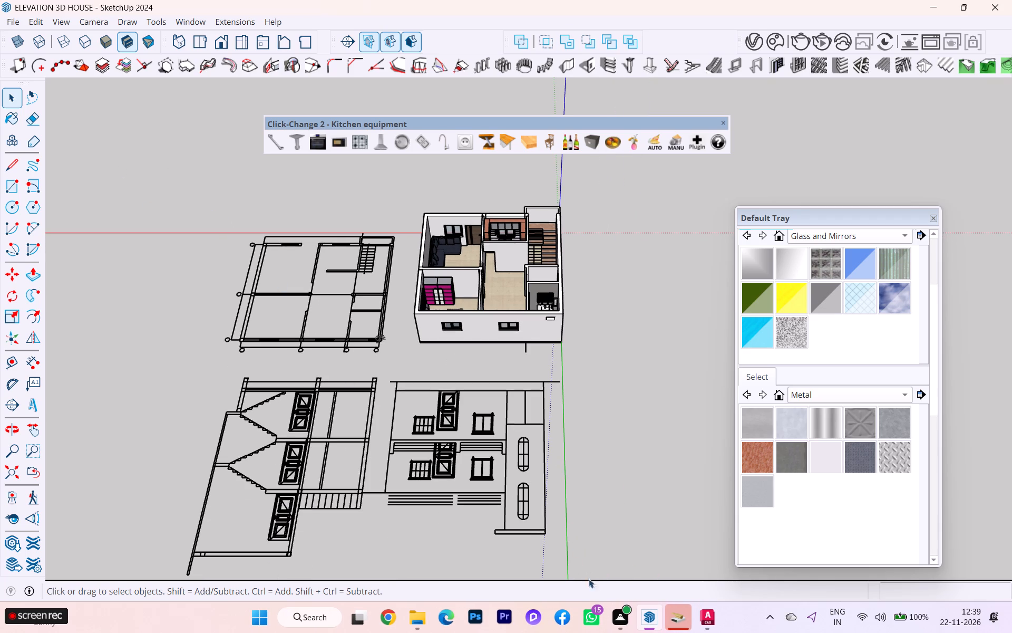
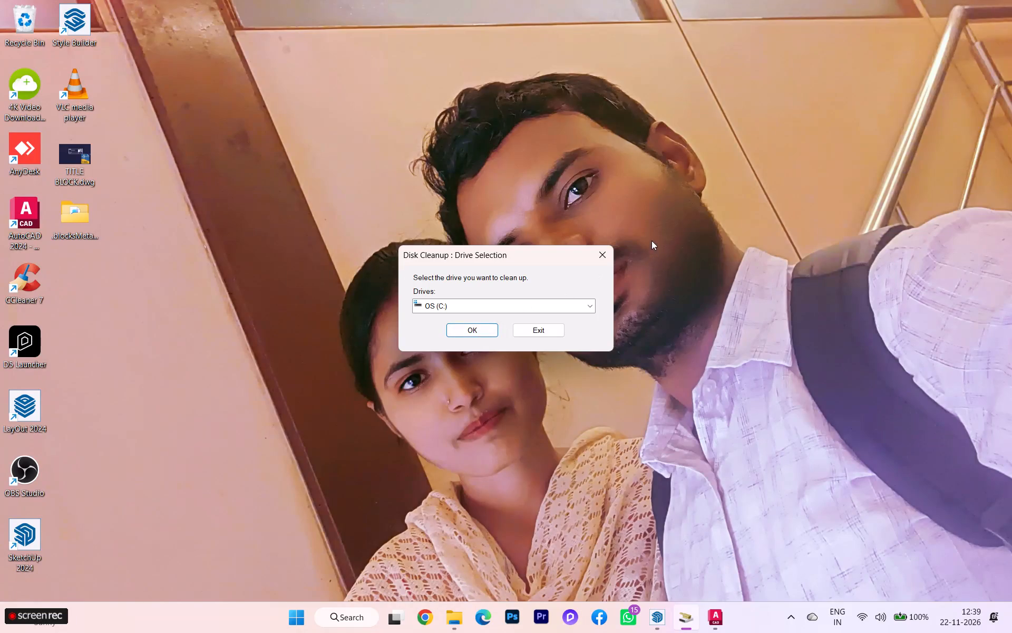
# Close the Disk Cleanup drive selection without cleaning up any drive.
pyautogui.click(596, 250)
# Open the Shut Down Windows dialog and choose Sleep as what the computer should do.
pyautogui.hotkey('alt', 'F4')
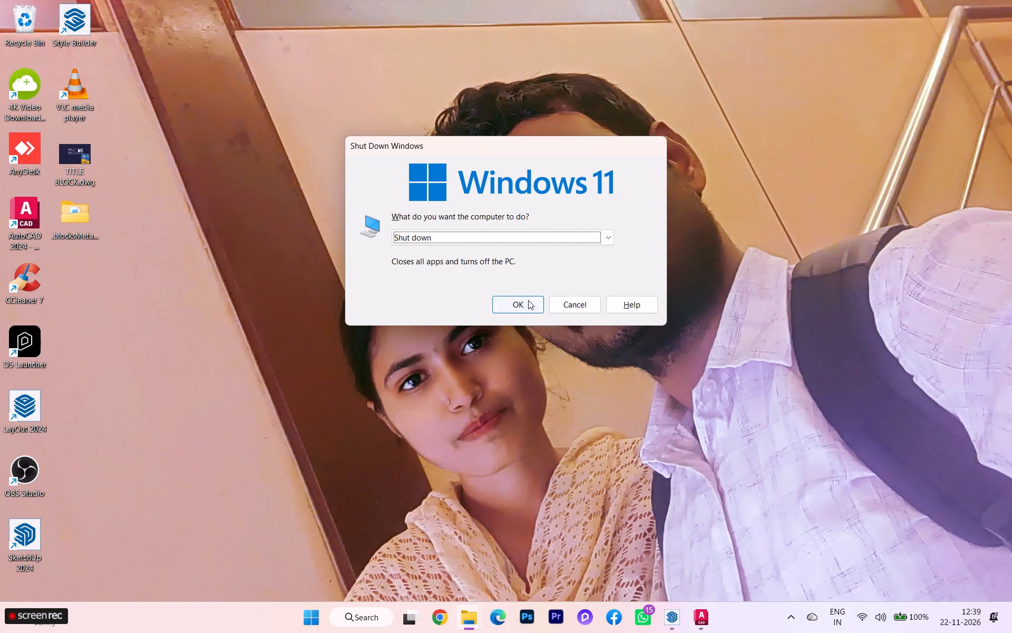
pyautogui.click(576, 239)
pyautogui.click(465, 274)
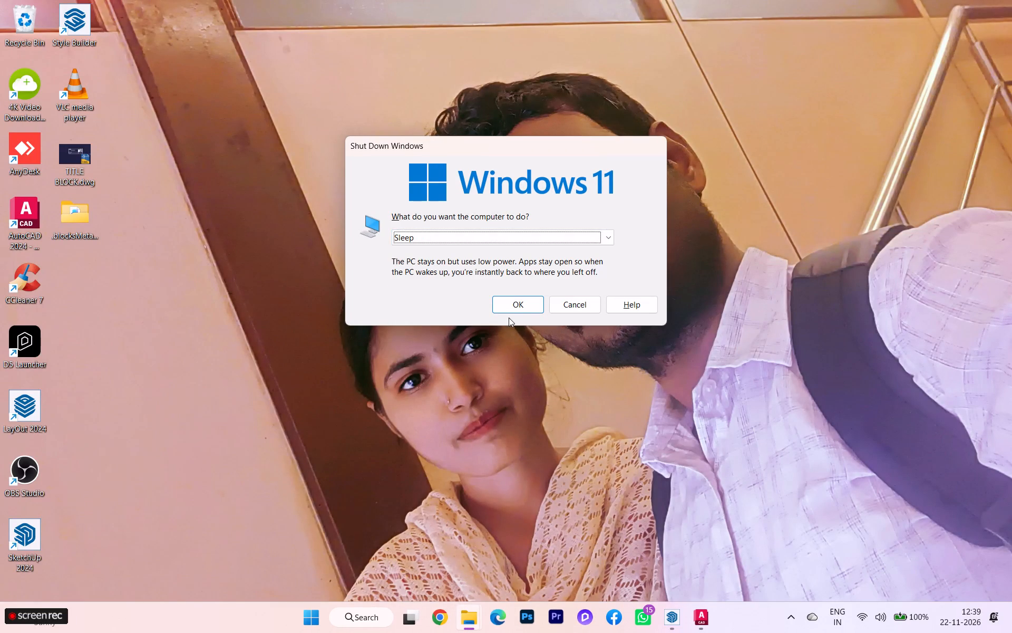
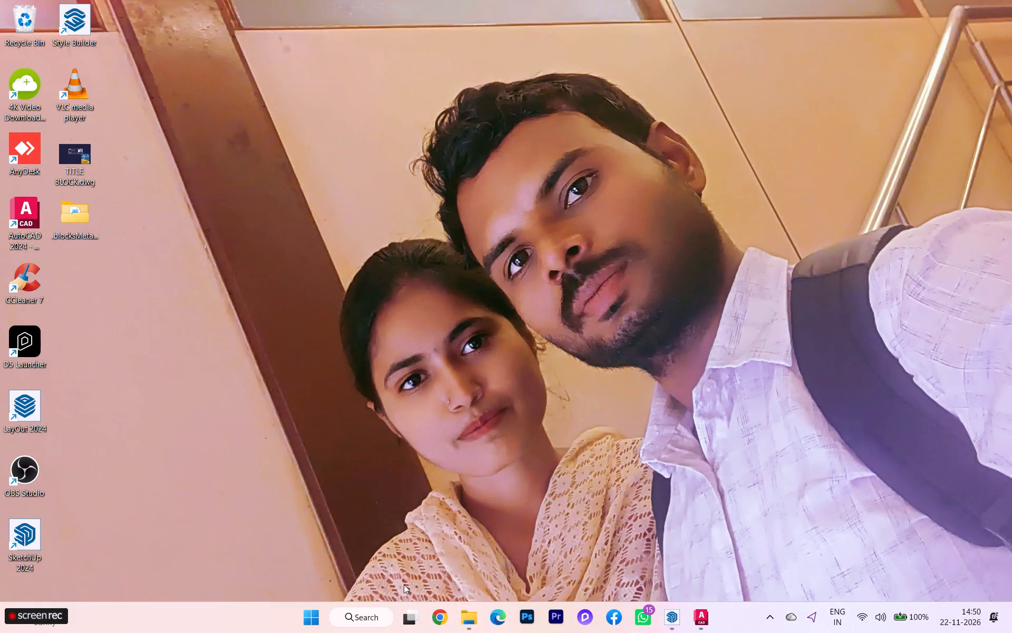
# Launch the Fuji app from the recent Windows searches.
pyautogui.click(378, 618)
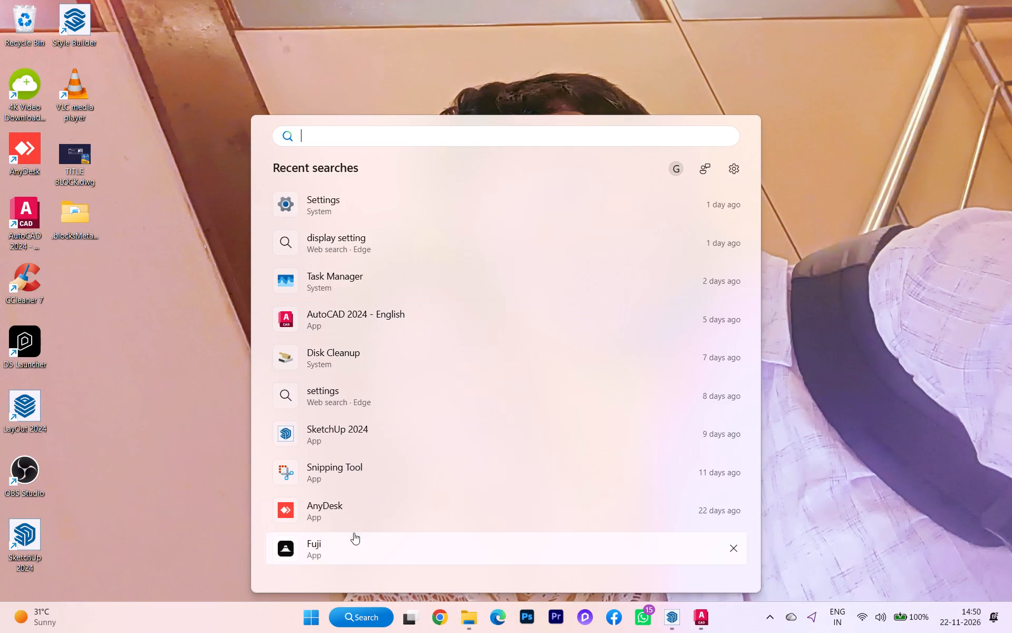
pyautogui.click(351, 541)
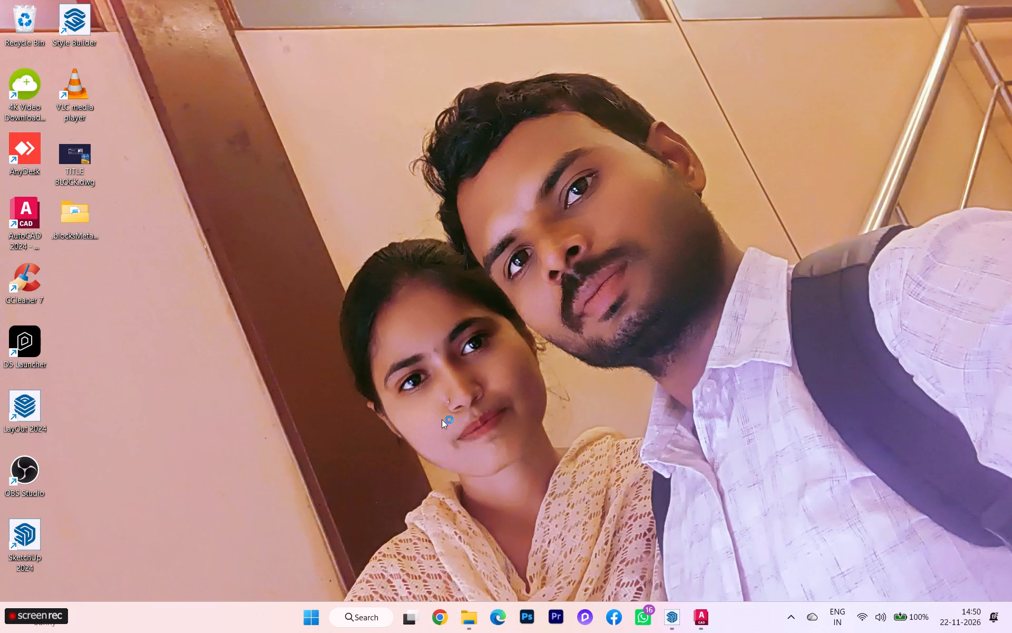
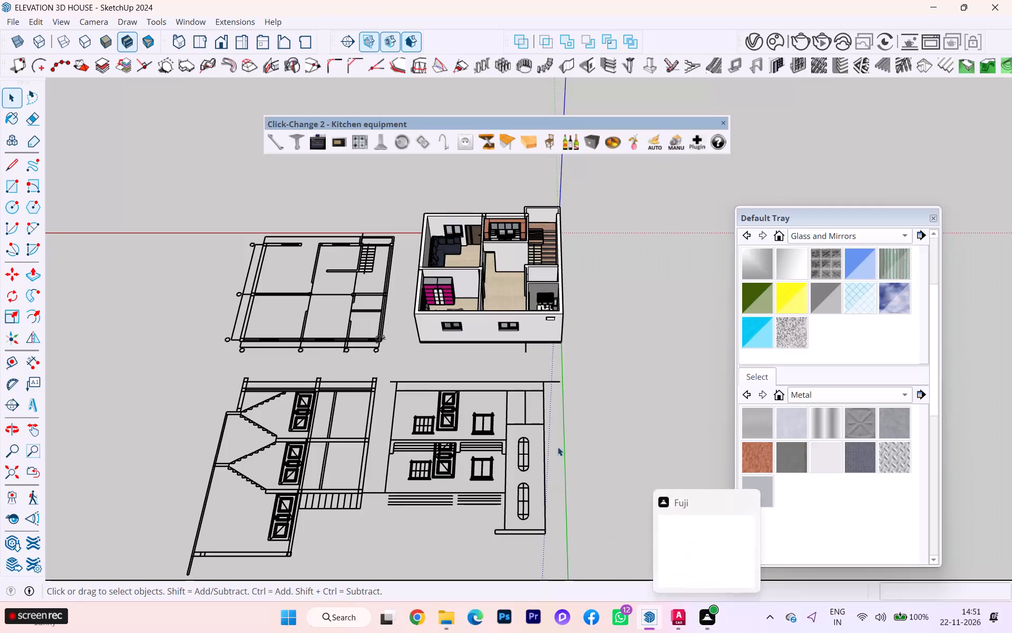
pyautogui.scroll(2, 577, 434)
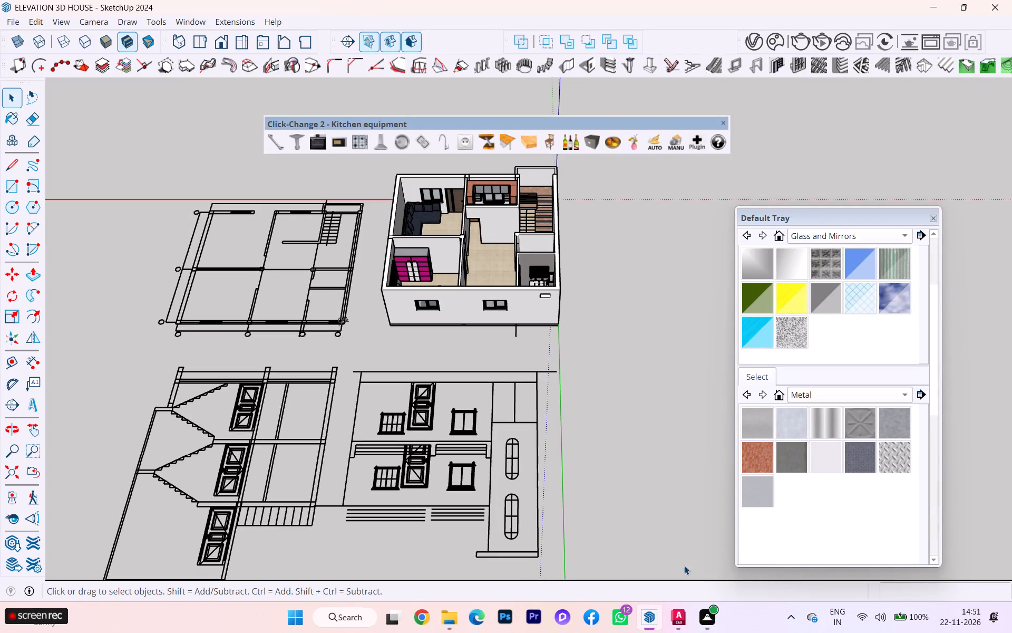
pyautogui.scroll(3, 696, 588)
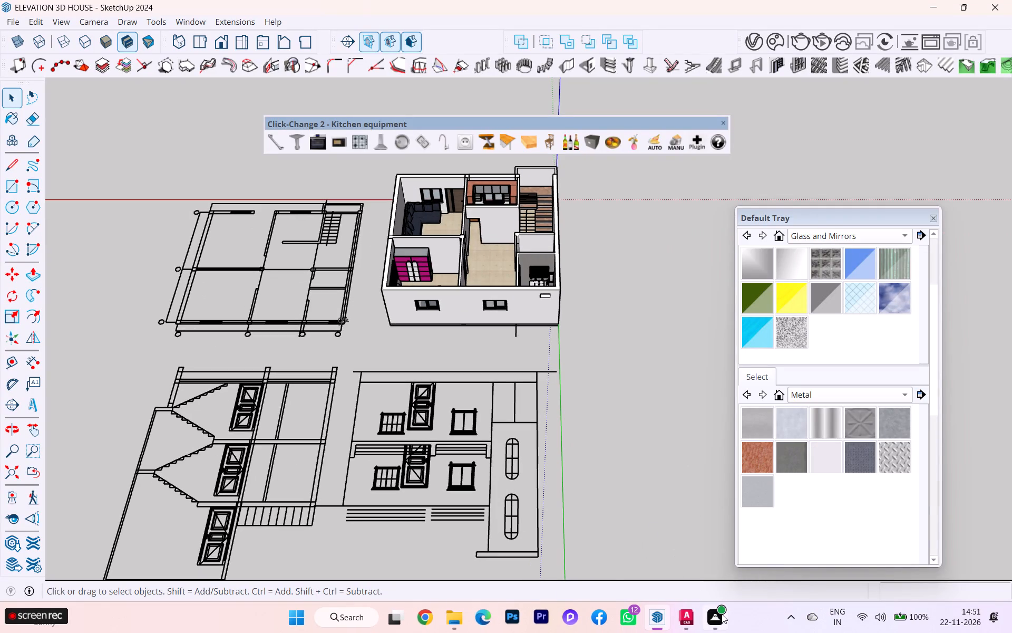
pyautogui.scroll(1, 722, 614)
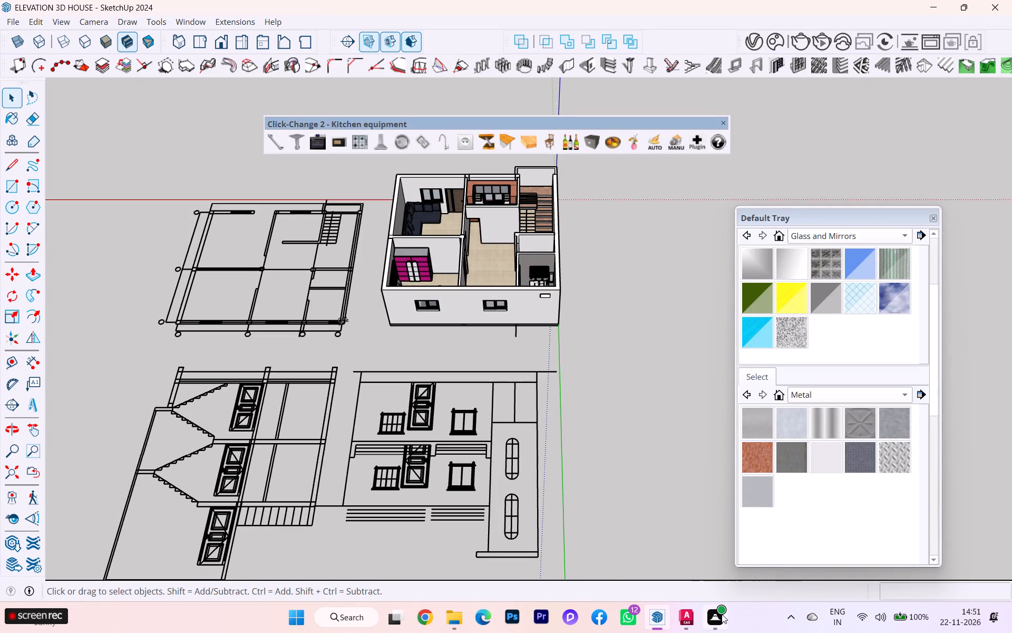
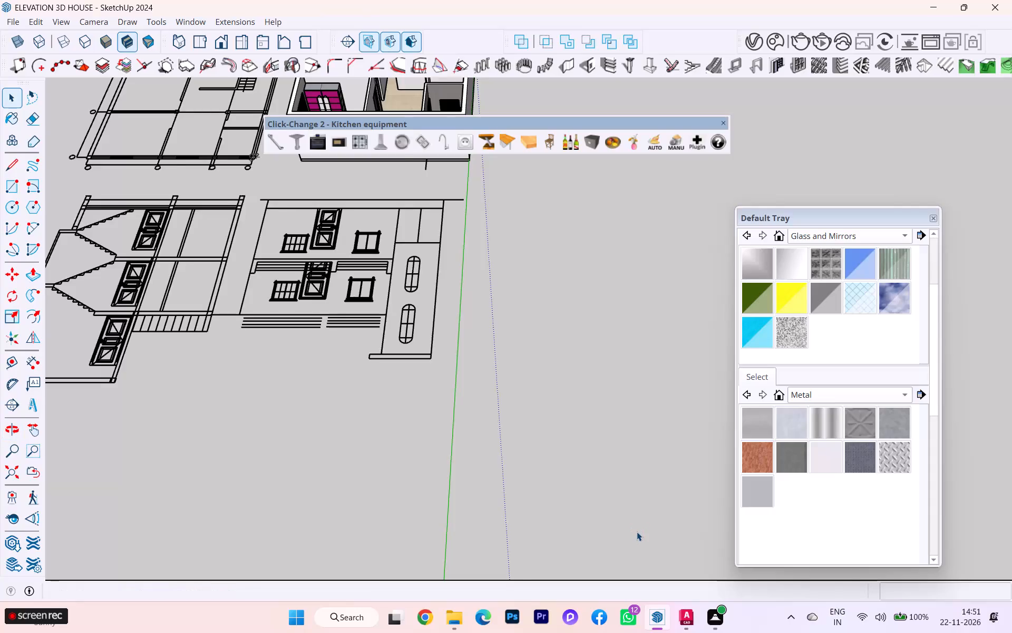
# Examine the furnished house model together with the imported floor plan and elevation drawings around it.
pyautogui.scroll(-3, 637, 532)
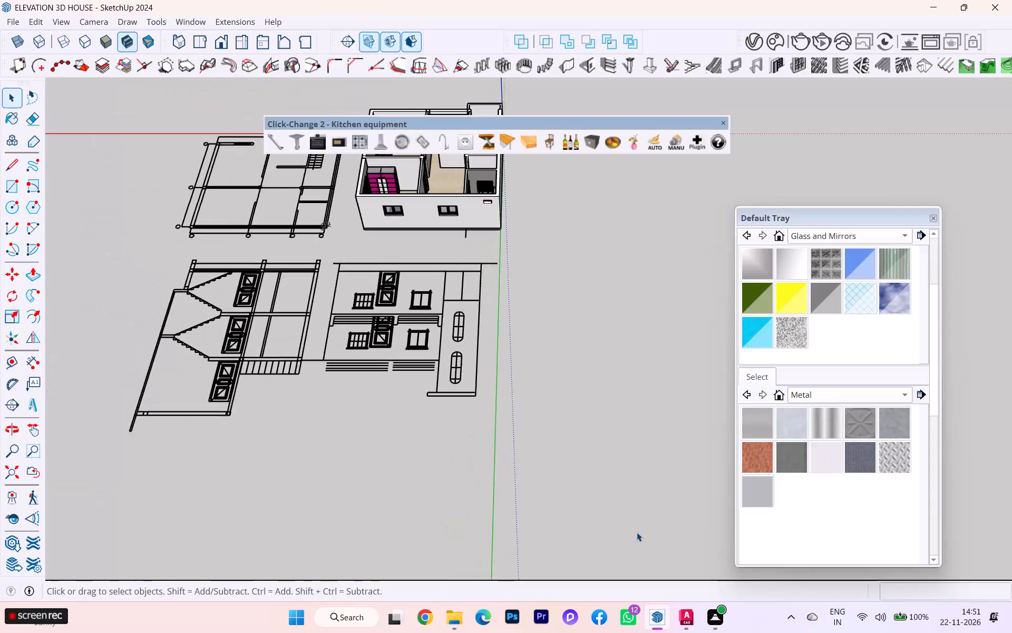
pyautogui.scroll(-2, 637, 532)
pyautogui.scroll(4, 566, 334)
pyautogui.scroll(4, 430, 250)
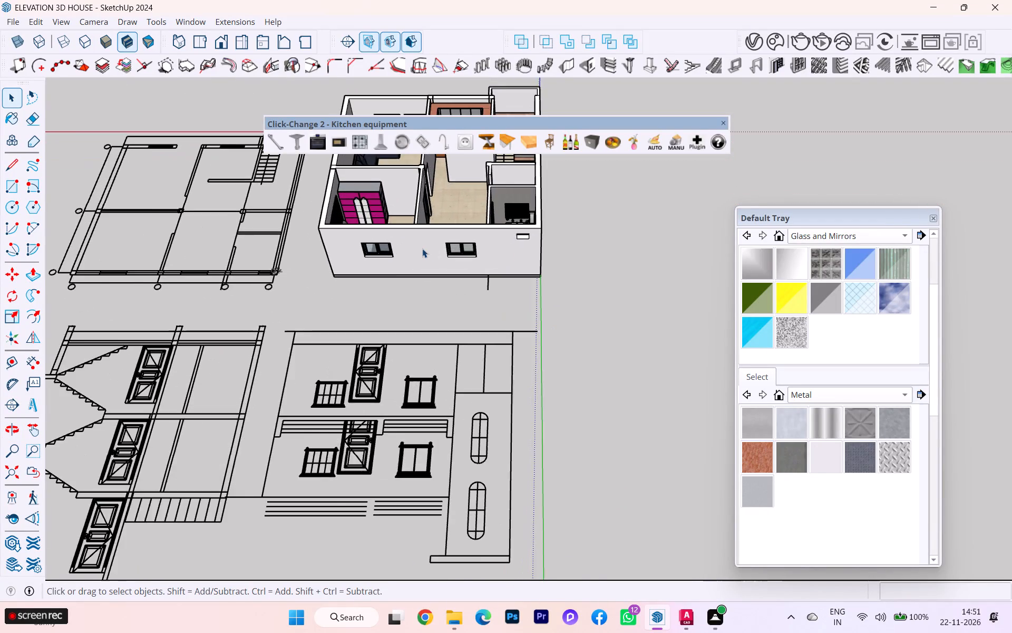
pyautogui.scroll(3, 422, 248)
pyautogui.scroll(-2, 421, 251)
pyautogui.scroll(1, 421, 251)
pyautogui.scroll(-3, 464, 285)
pyautogui.moveTo(510, 320); pyautogui.dragTo(512, 344, button='middle')
pyautogui.scroll(-2, 554, 389)
pyautogui.scroll(1, 556, 391)
pyautogui.scroll(-1, 556, 391)
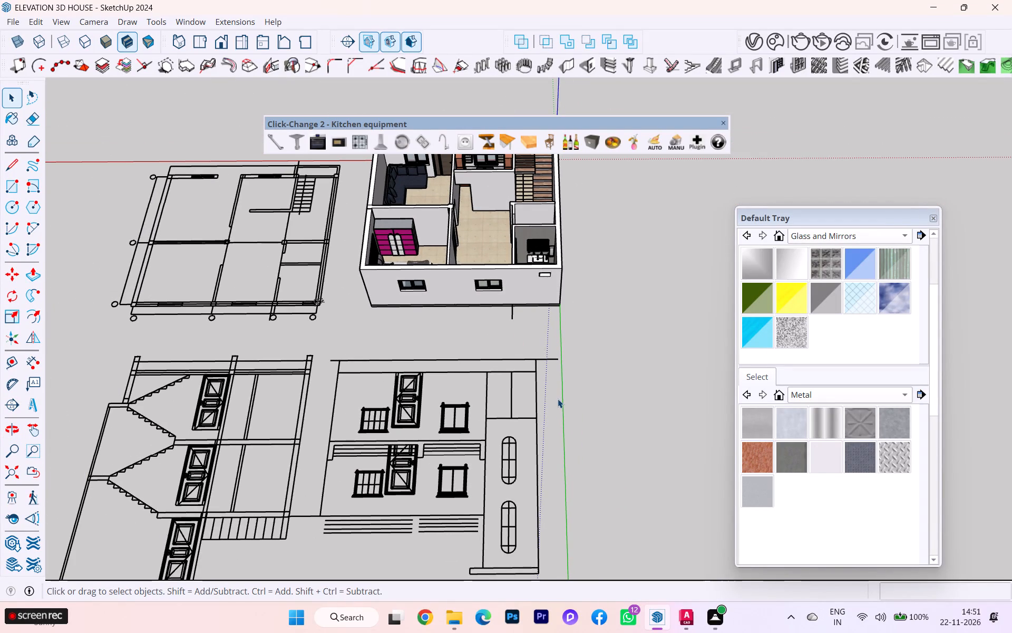
pyautogui.scroll(2, 526, 276)
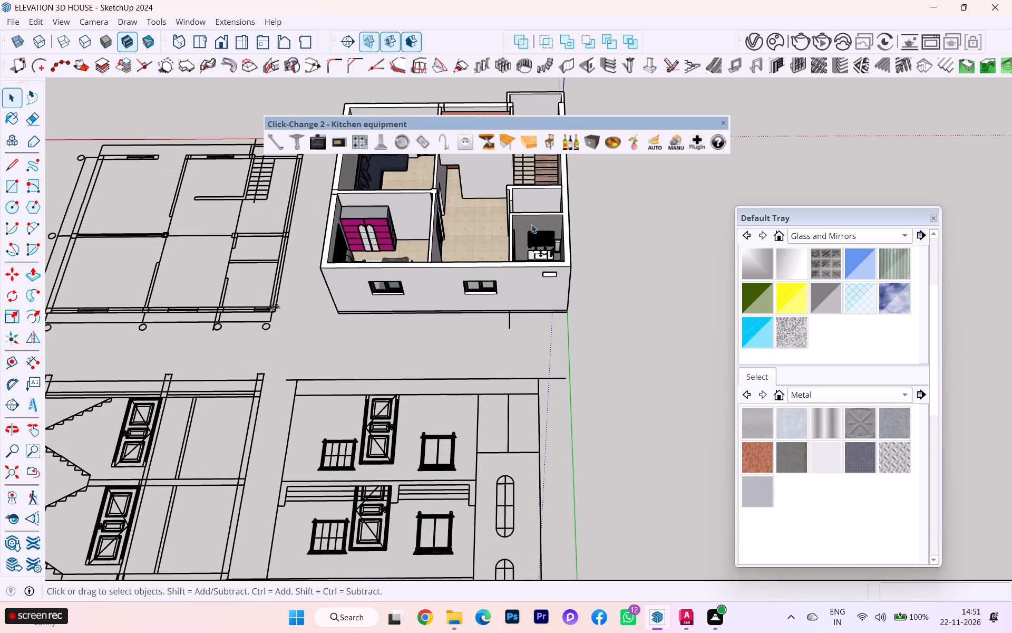
pyautogui.scroll(1, 502, 111)
pyautogui.scroll(-2, 502, 111)
pyautogui.scroll(4, 502, 111)
pyautogui.scroll(-2, 466, 276)
pyautogui.scroll(1, 453, 290)
pyautogui.scroll(-1, 450, 294)
pyautogui.scroll(1, 449, 294)
pyautogui.scroll(-1, 440, 310)
pyautogui.scroll(1, 440, 310)
pyautogui.scroll(-1, 440, 310)
pyautogui.scroll(5, 437, 319)
pyautogui.scroll(-7, 437, 319)
pyautogui.scroll(4, 437, 322)
pyautogui.scroll(-2, 437, 322)
pyautogui.scroll(1, 427, 176)
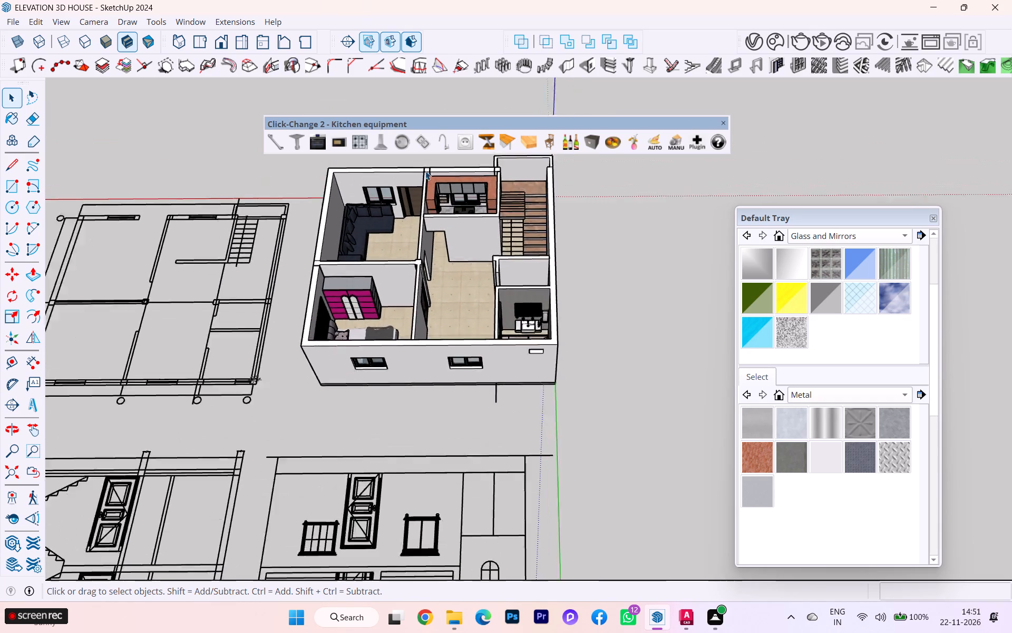
pyautogui.scroll(5, 425, 171)
pyautogui.scroll(-1, 514, 227)
pyautogui.scroll(9, 514, 227)
pyautogui.scroll(-7, 514, 227)
pyautogui.scroll(1, 514, 227)
pyautogui.scroll(-4, 514, 227)
pyautogui.scroll(2, 514, 227)
pyautogui.scroll(-6, 514, 227)
pyautogui.scroll(3, 187, 232)
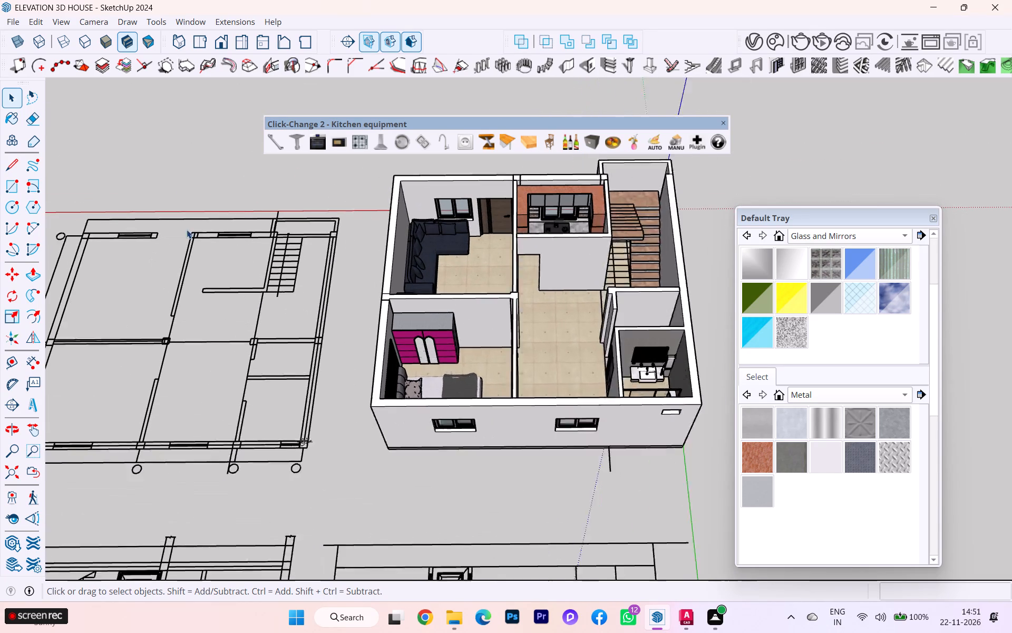
pyautogui.scroll(1, 187, 229)
pyautogui.scroll(-2, 360, 258)
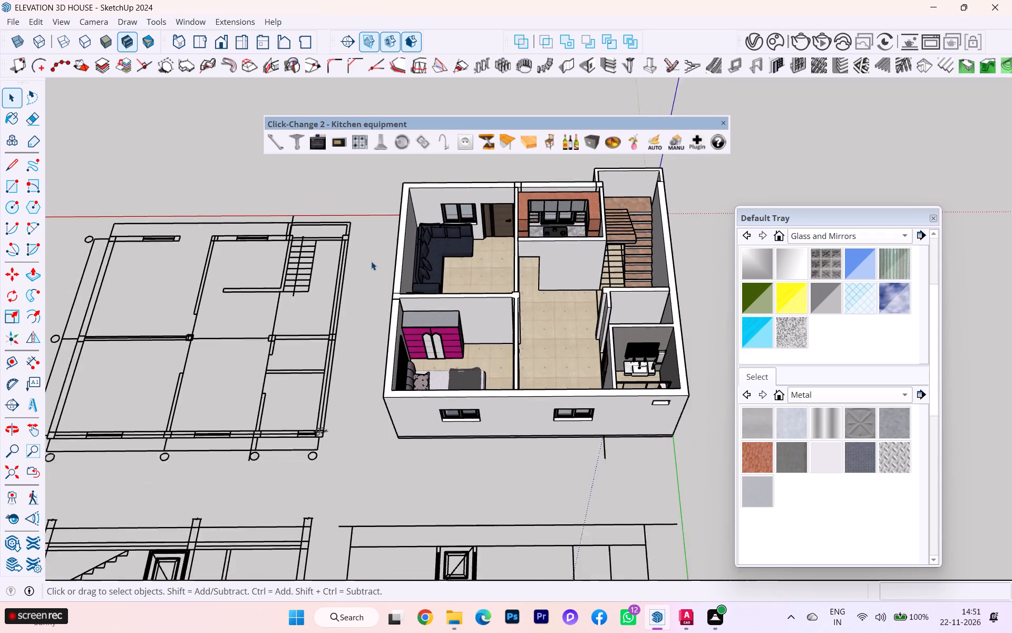
pyautogui.scroll(-2, 371, 261)
pyautogui.scroll(1, 371, 261)
pyautogui.scroll(-2, 383, 262)
pyautogui.scroll(4, 218, 300)
pyautogui.scroll(-1, 218, 301)
pyautogui.scroll(1, 218, 301)
pyautogui.scroll(-7, 336, 268)
pyautogui.scroll(6, 366, 264)
pyautogui.scroll(-2, 373, 263)
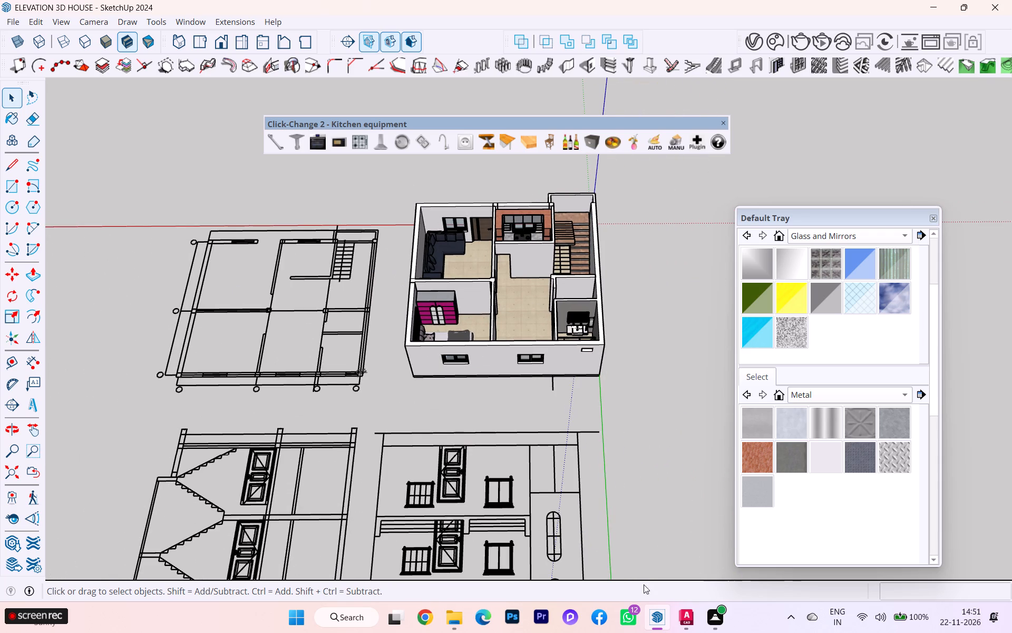
# Switch to AutoCAD and examine the ground and first floor plans, the front elevation and the X-Y section.
pyautogui.click(683, 618)
pyautogui.scroll(1, 413, 272)
pyautogui.scroll(-1, 413, 272)
pyautogui.scroll(3, 413, 272)
pyautogui.scroll(-2, 413, 272)
pyautogui.scroll(1, 413, 272)
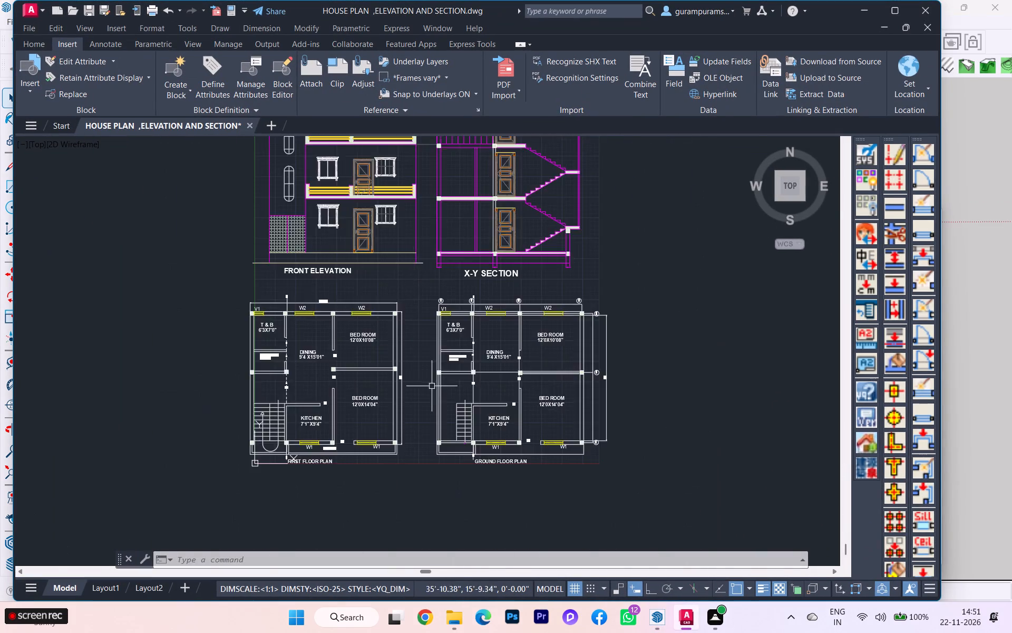
pyautogui.scroll(2, 432, 386)
pyautogui.scroll(-3, 435, 378)
pyautogui.scroll(2, 435, 377)
pyautogui.scroll(-1, 468, 360)
pyautogui.scroll(1, 468, 360)
pyautogui.scroll(-1, 468, 360)
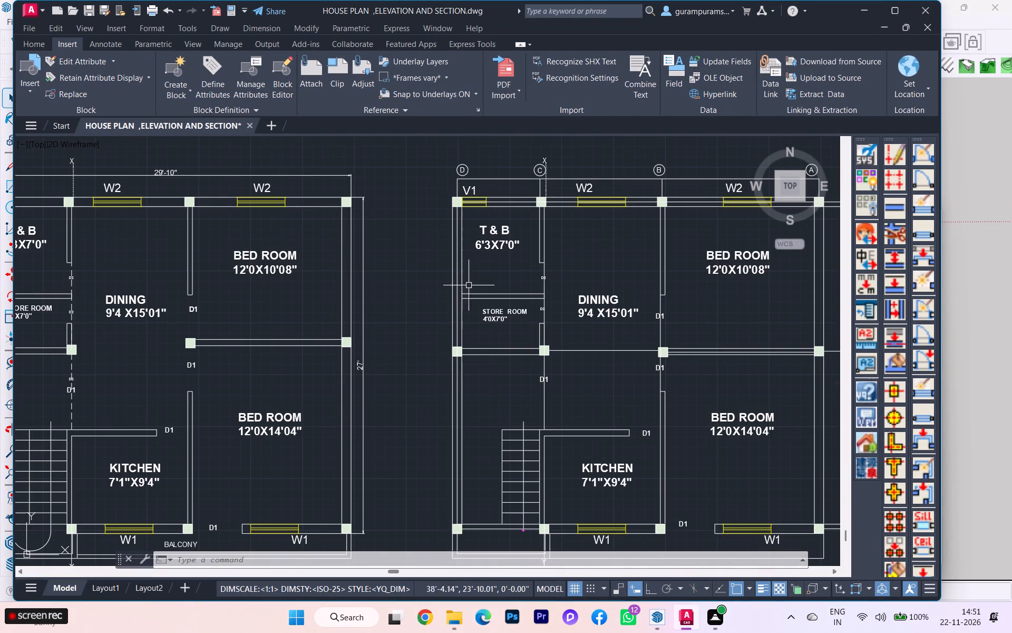
pyautogui.scroll(-1, 522, 276)
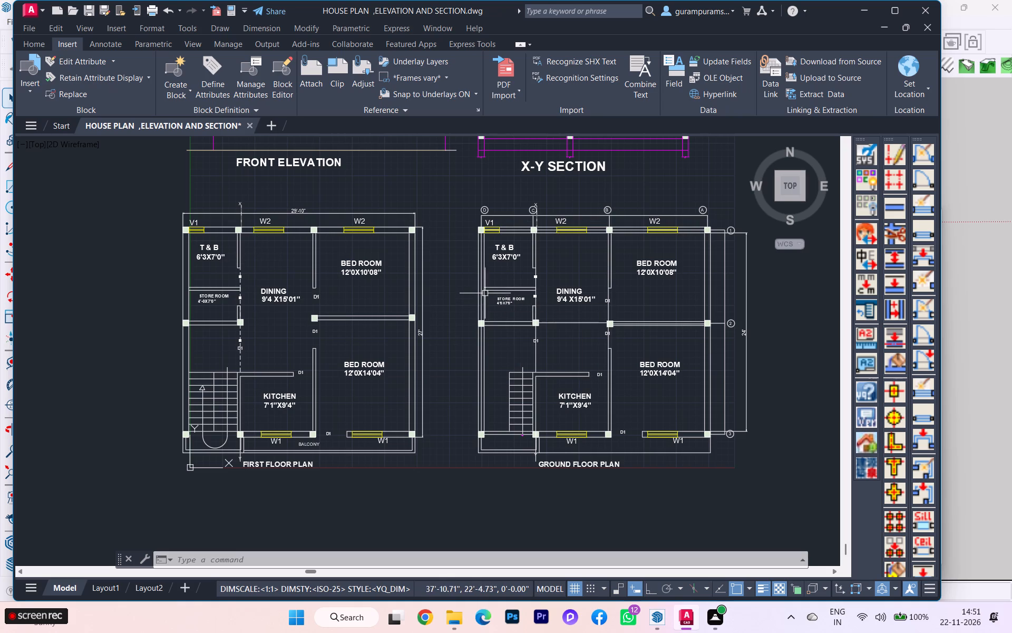
pyautogui.scroll(4, 592, 290)
pyautogui.scroll(-3, 374, 242)
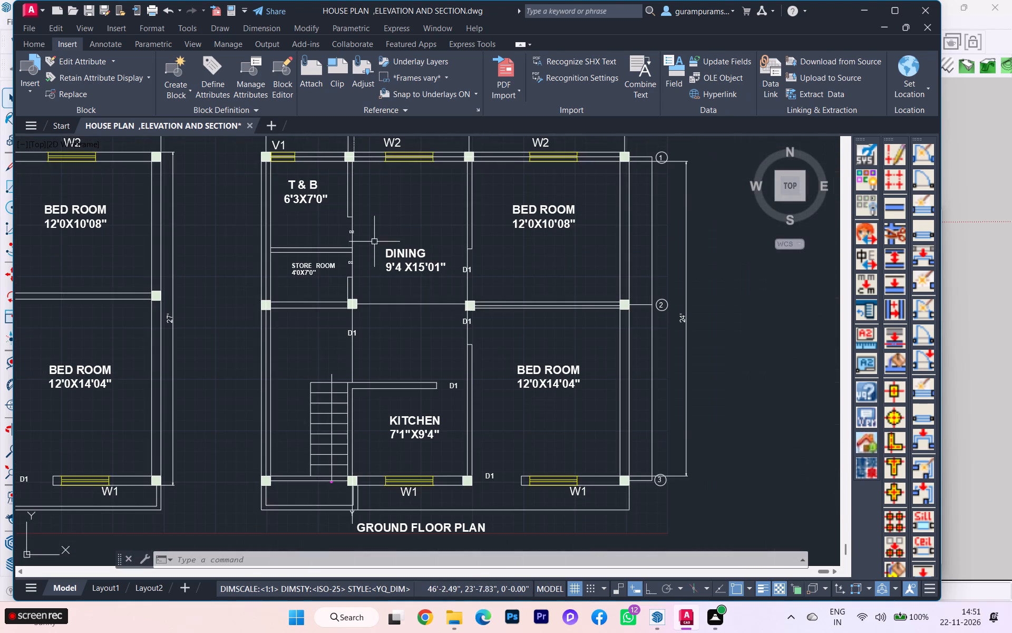
pyautogui.scroll(1, 374, 261)
pyautogui.scroll(-2, 397, 264)
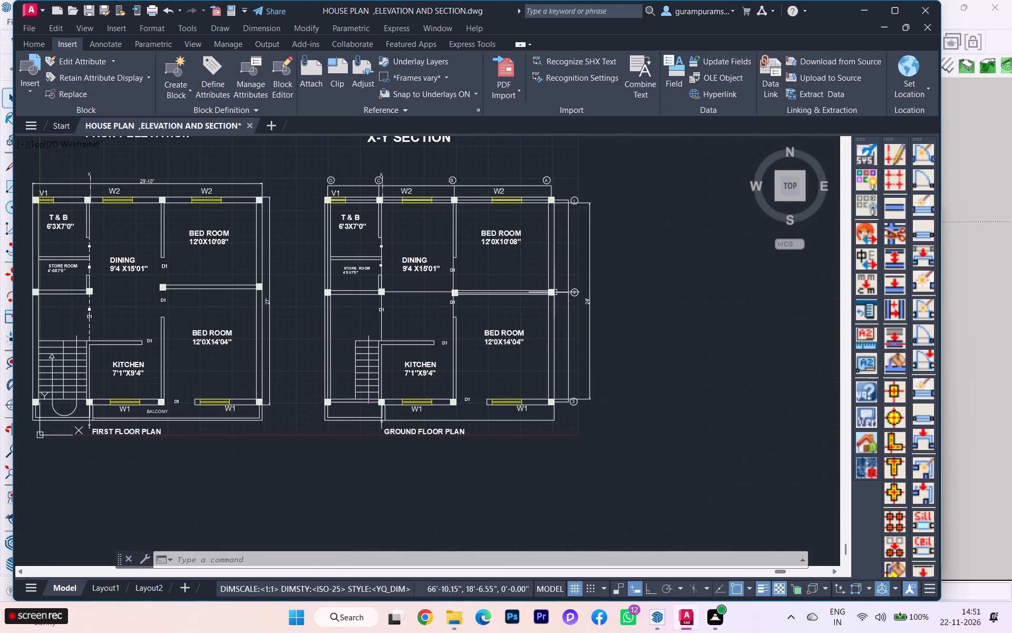
pyautogui.scroll(1, 553, 303)
pyautogui.scroll(-2, 555, 316)
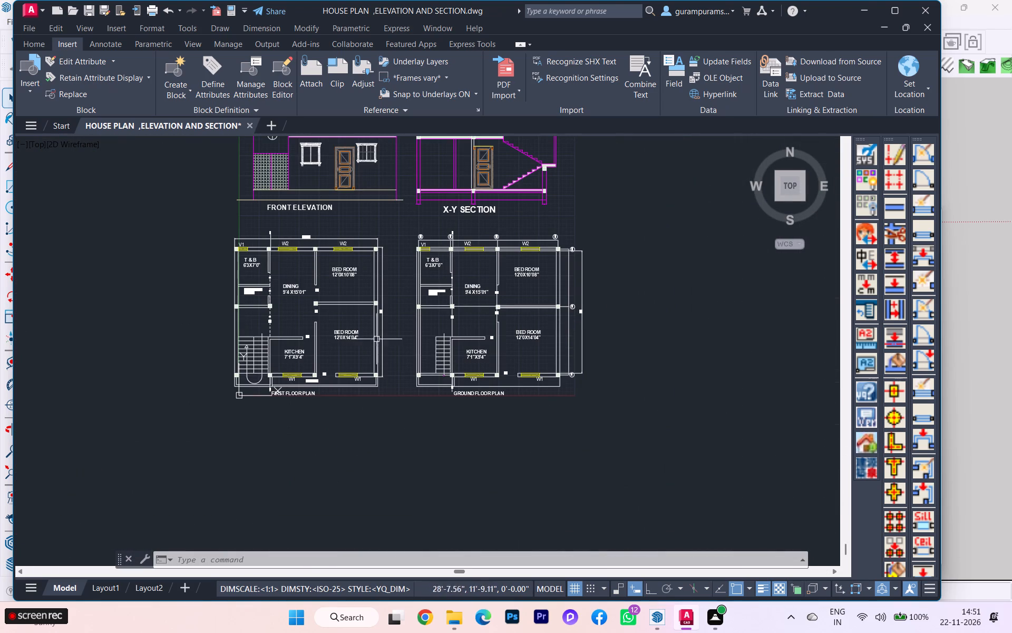
pyautogui.scroll(1, 354, 317)
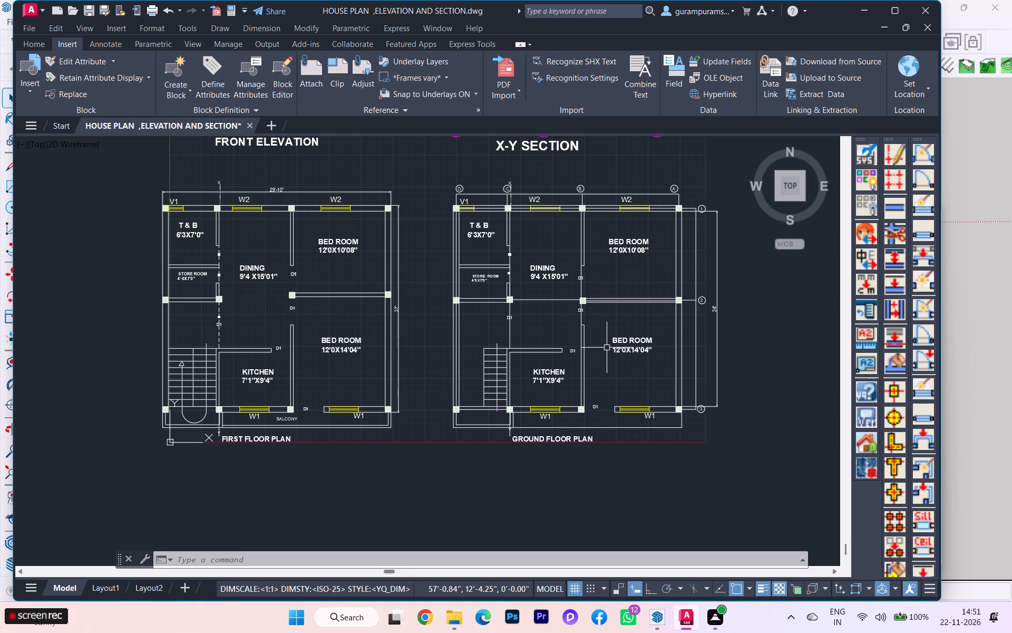
pyautogui.scroll(-1, 608, 347)
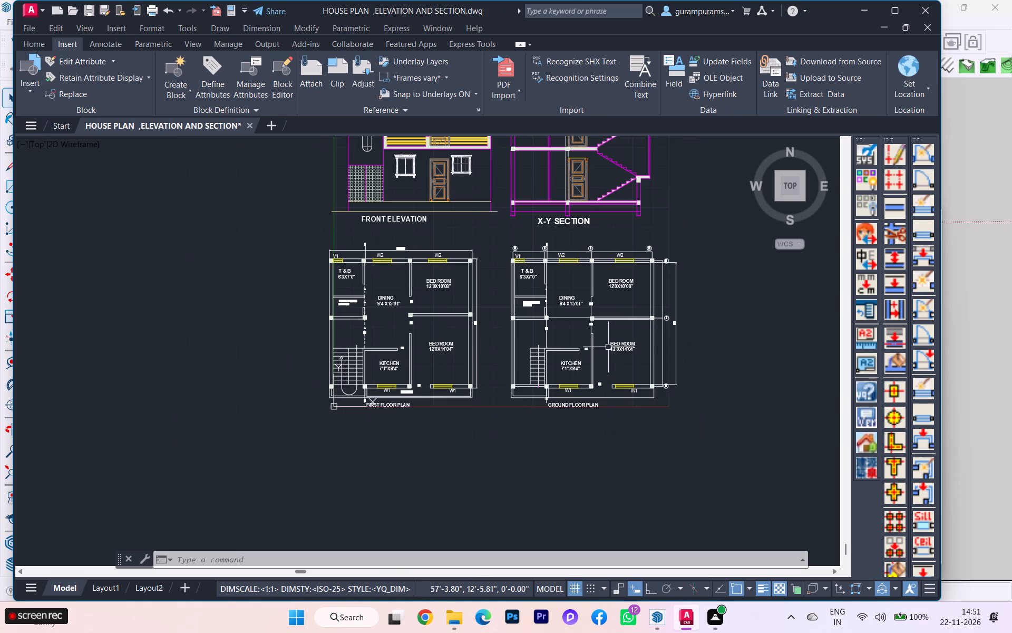
pyautogui.scroll(2, 629, 326)
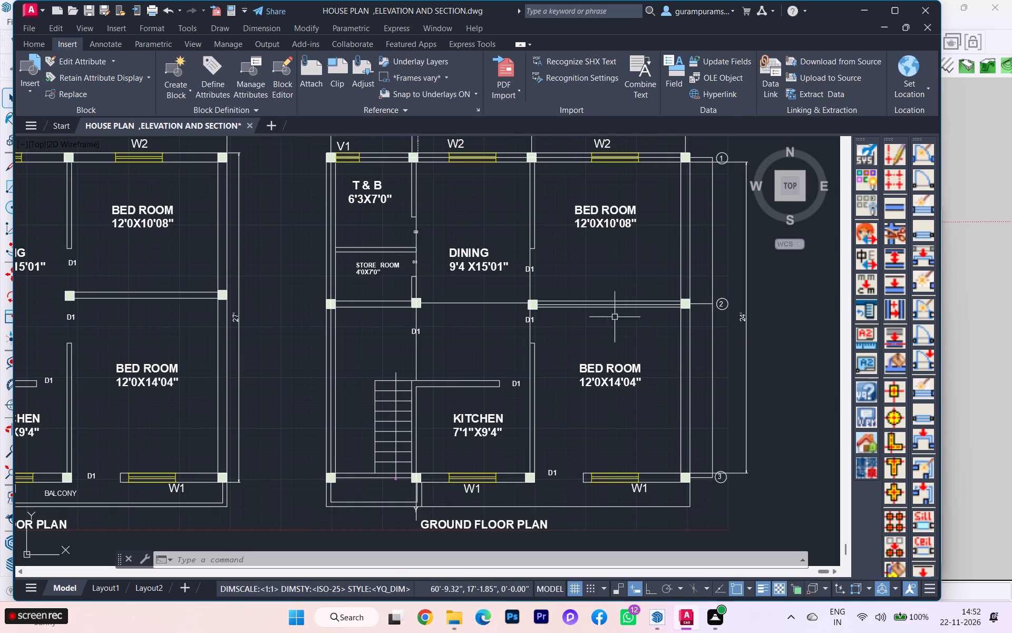
pyautogui.scroll(-2, 620, 331)
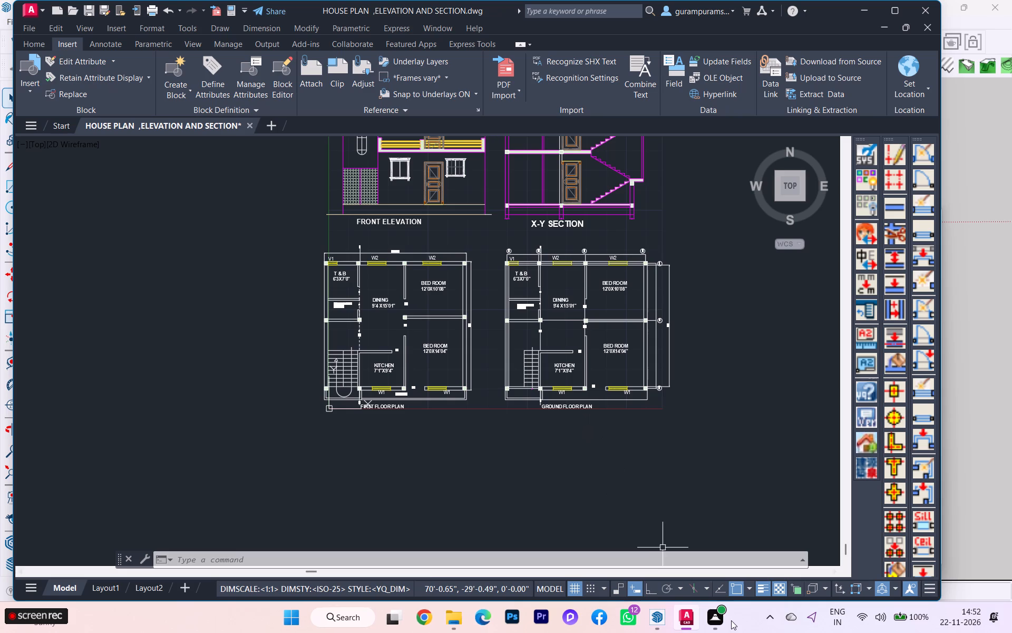
pyautogui.scroll(1, 429, 144)
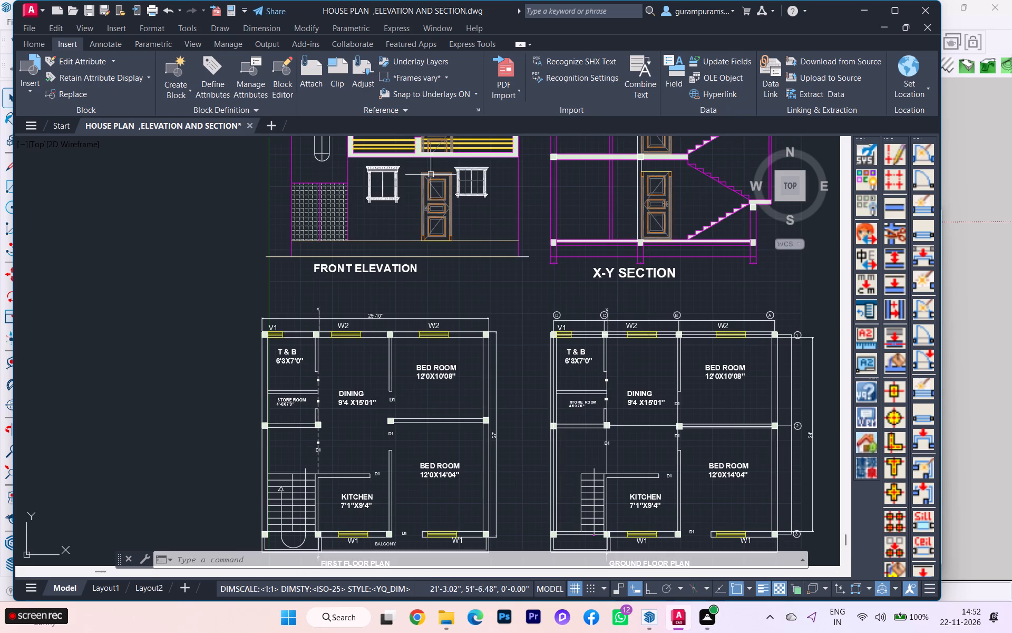
pyautogui.scroll(-1, 527, 370)
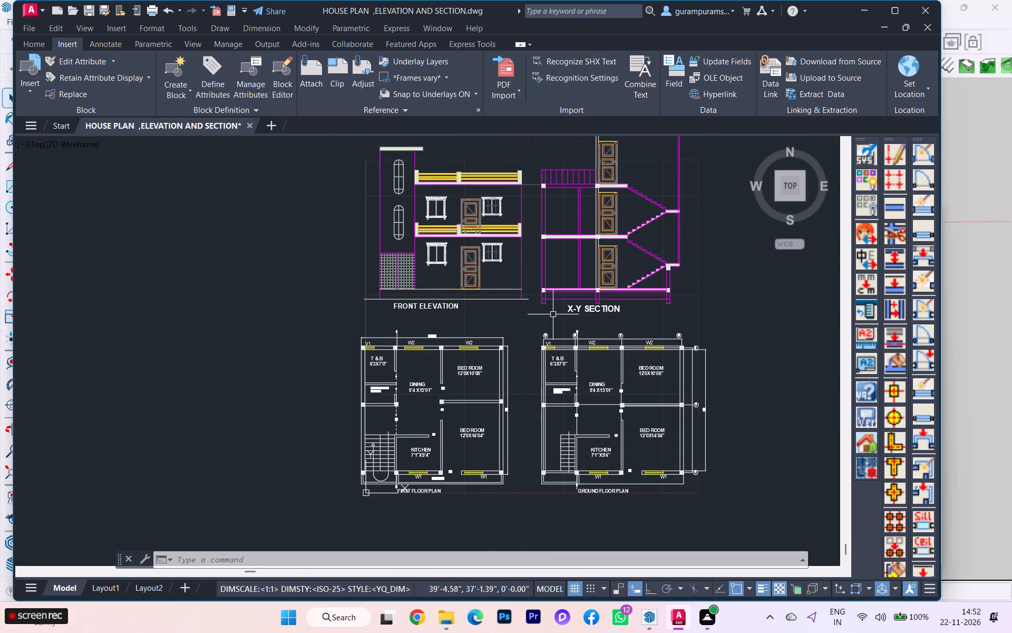
pyautogui.scroll(3, 608, 267)
pyautogui.scroll(-3, 599, 273)
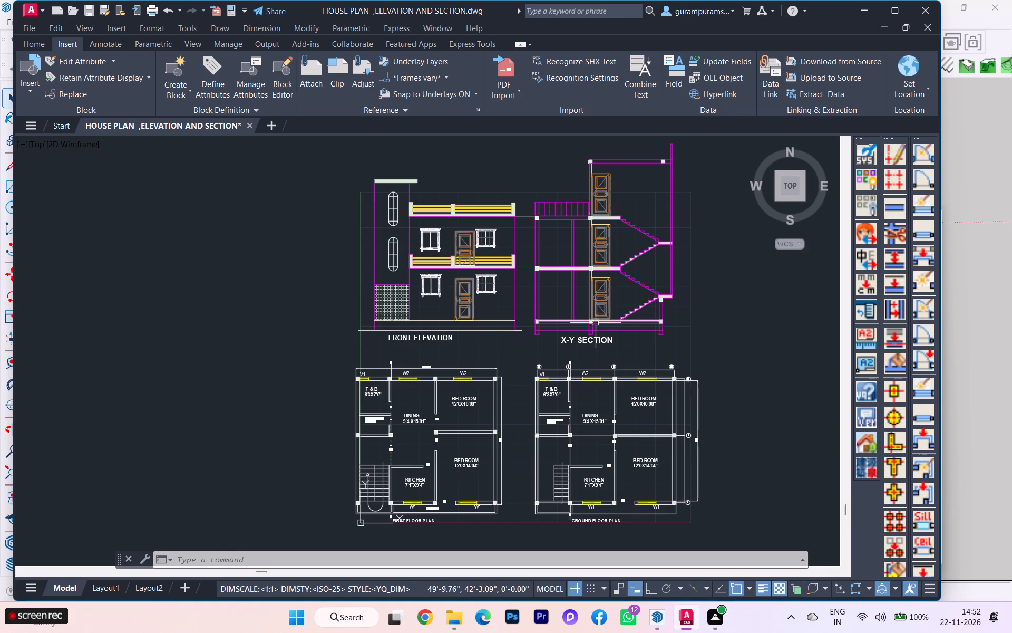
pyautogui.scroll(3, 431, 458)
pyautogui.scroll(-2, 441, 427)
pyautogui.scroll(1, 445, 427)
pyautogui.scroll(-1, 449, 430)
pyautogui.scroll(1, 449, 430)
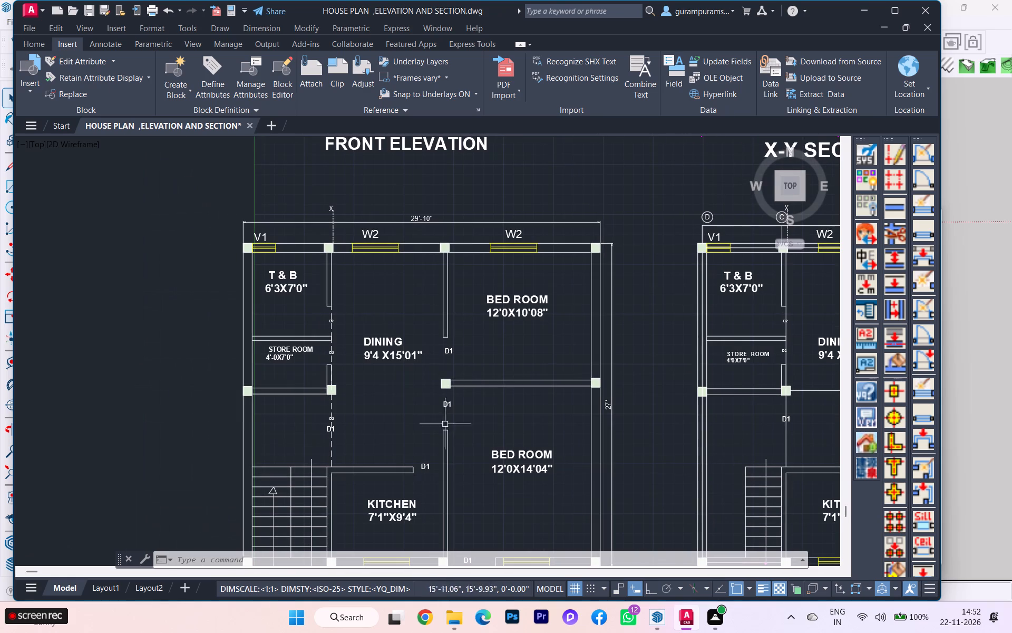
pyautogui.scroll(-2, 404, 290)
pyautogui.scroll(1, 406, 297)
pyautogui.scroll(-2, 406, 297)
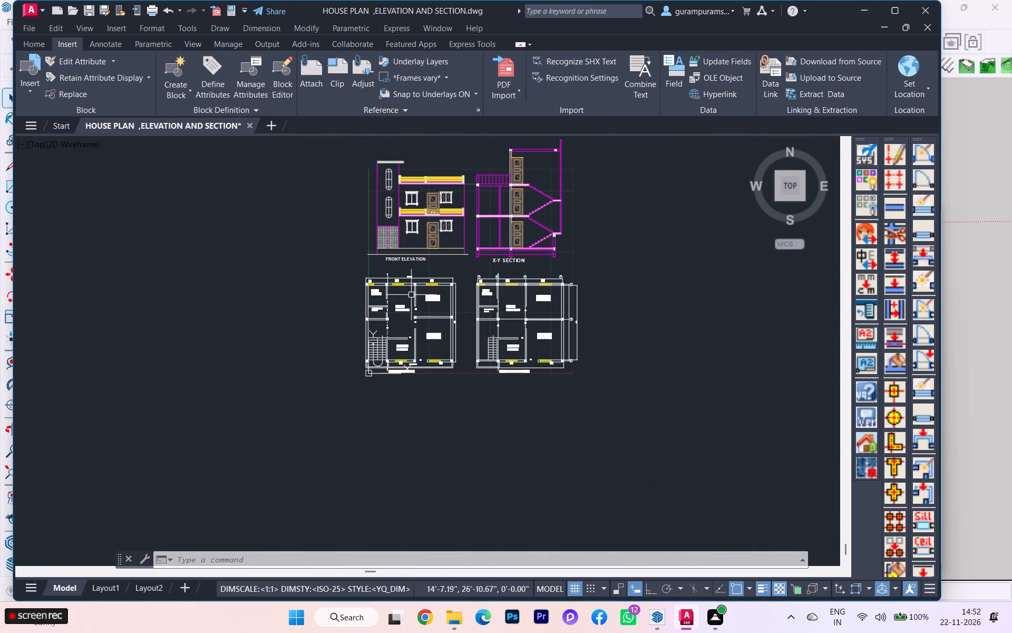
pyautogui.scroll(2, 406, 317)
pyautogui.scroll(-2, 406, 319)
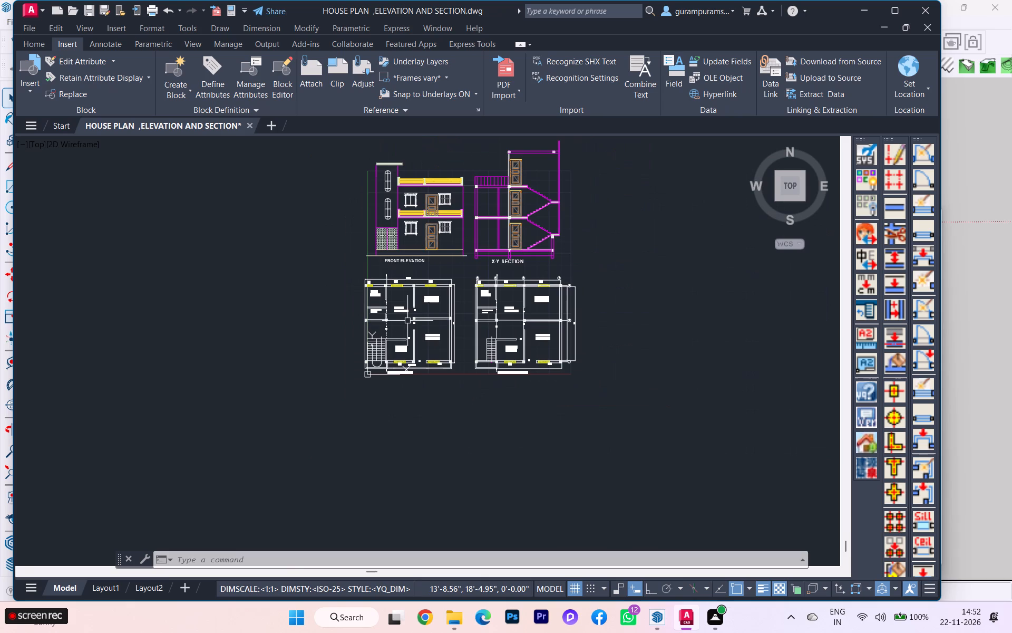
pyautogui.scroll(1, 407, 321)
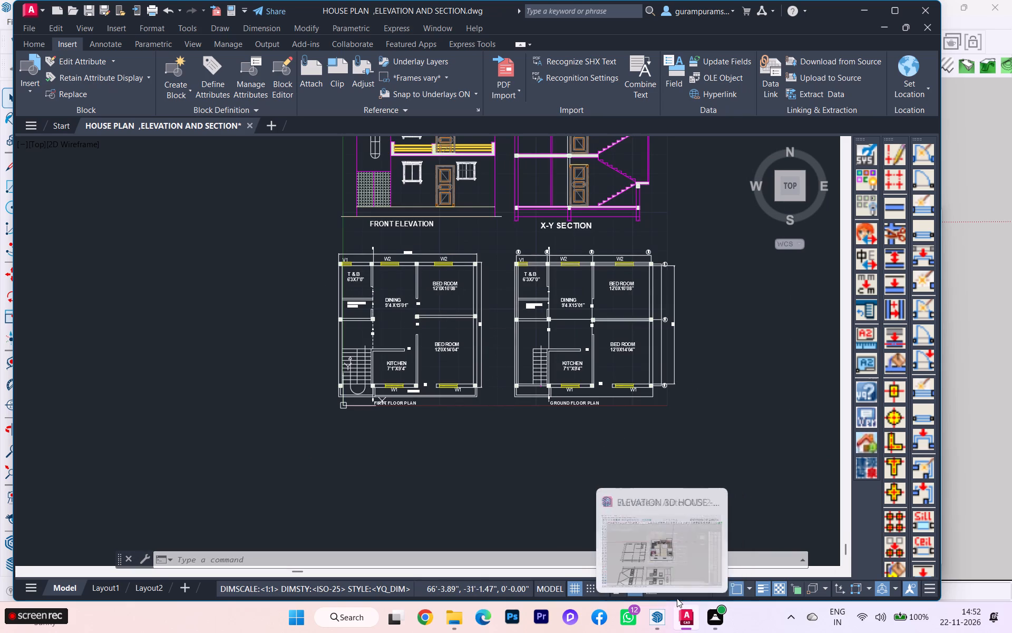
# Return to SketchUp and examine the house interior from several angles, covering the kitchen, staircase, central hall and adjoining rooms.
pyautogui.click(676, 570)
pyautogui.scroll(3, 498, 325)
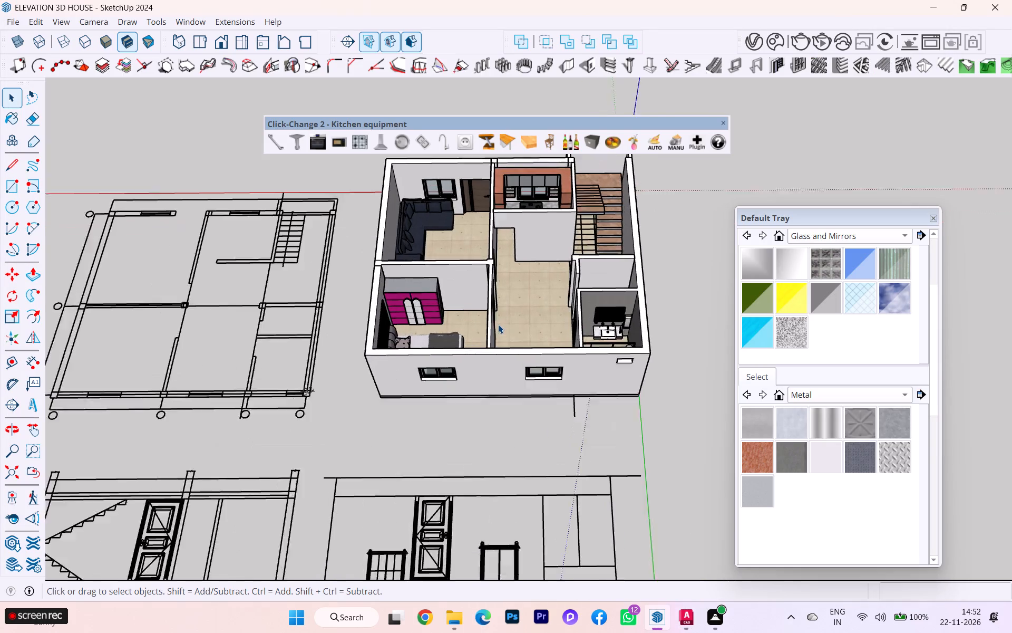
pyautogui.scroll(1, 498, 324)
pyautogui.scroll(3, 474, 186)
pyautogui.scroll(-4, 510, 400)
pyautogui.moveTo(501, 430); pyautogui.dragTo(500, 436, button='middle')
pyautogui.scroll(-1, 500, 436)
pyautogui.scroll(6, 526, 307)
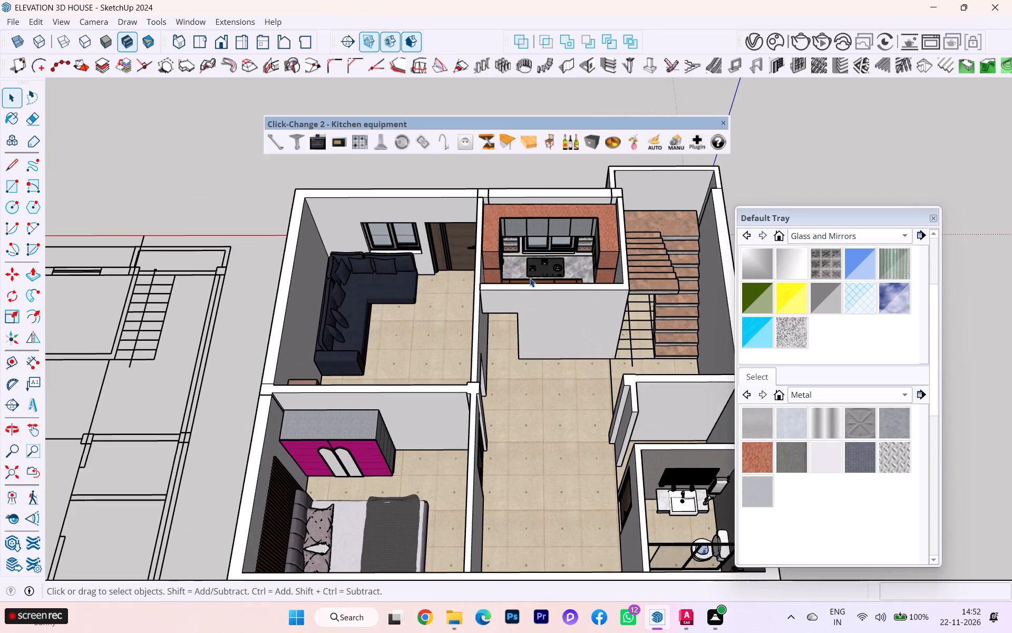
pyautogui.scroll(-2, 527, 280)
pyautogui.scroll(2, 521, 285)
pyautogui.scroll(-1, 518, 286)
pyautogui.scroll(2, 576, 300)
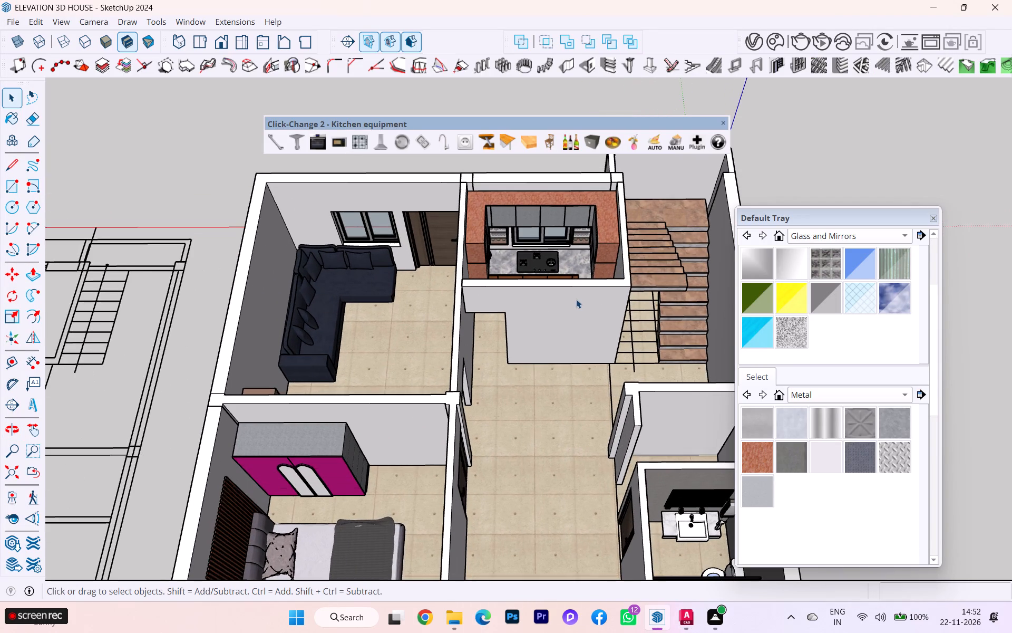
pyautogui.scroll(-1, 576, 299)
pyautogui.scroll(1, 576, 299)
pyautogui.scroll(-1, 576, 300)
pyautogui.moveTo(621, 515); pyautogui.dragTo(782, 509, button='middle')
pyautogui.scroll(-2, 193, 226)
pyautogui.moveTo(226, 237); pyautogui.dragTo(505, 265, button='middle')
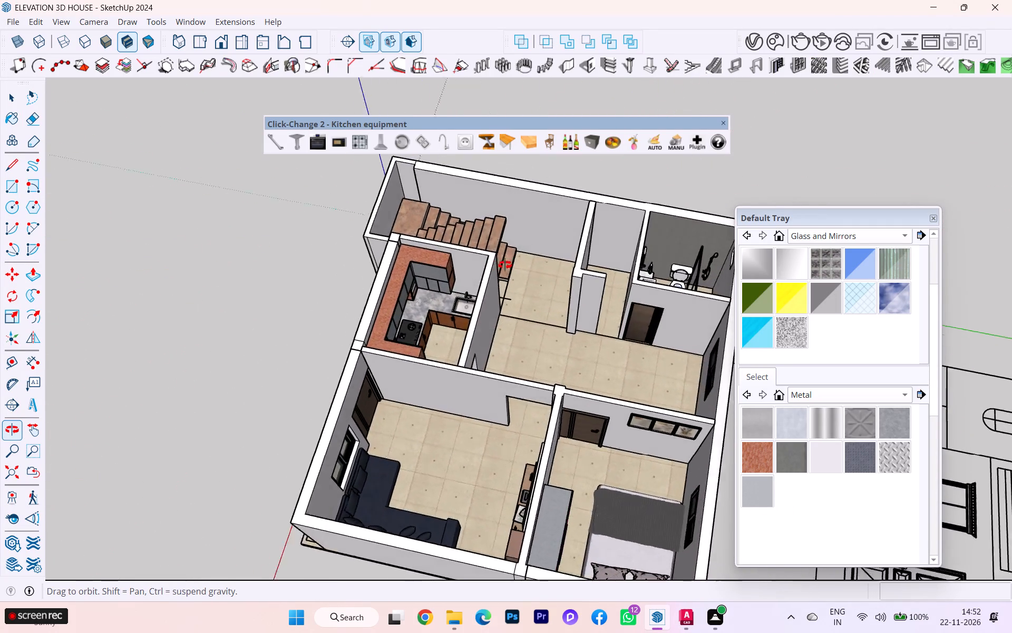
pyautogui.moveTo(505, 265); pyautogui.dragTo(560, 239, button='middle')
pyautogui.scroll(6, 519, 280)
pyautogui.scroll(1, 679, 310)
pyautogui.scroll(-1, 679, 310)
pyautogui.scroll(3, 679, 310)
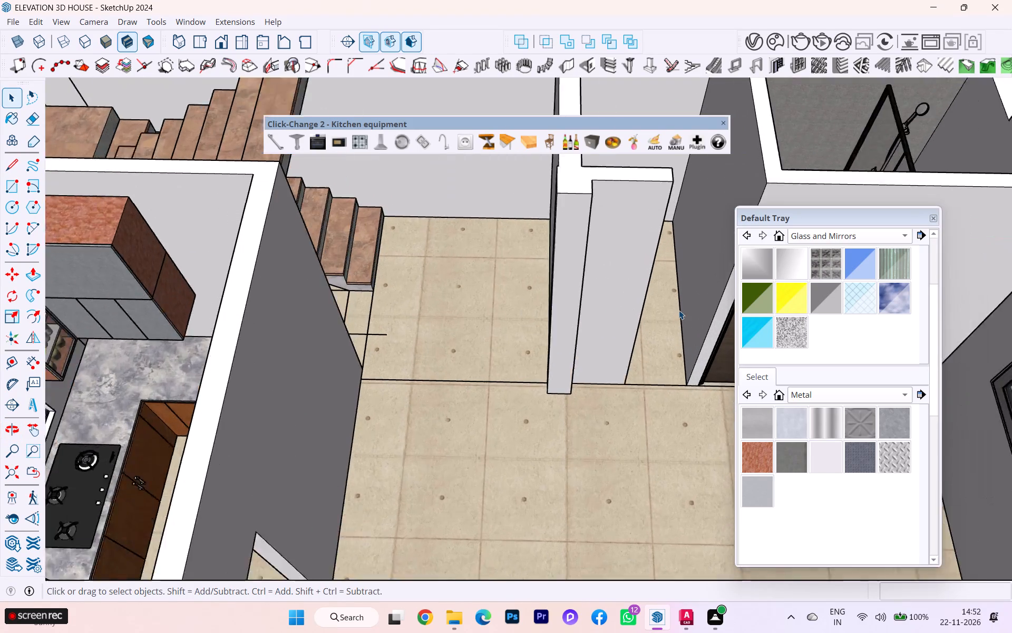
pyautogui.scroll(1, 679, 310)
pyautogui.scroll(-3, 618, 250)
pyautogui.moveTo(611, 252); pyautogui.dragTo(569, 186, button='middle')
pyautogui.scroll(-1, 582, 214)
pyautogui.moveTo(582, 214); pyautogui.dragTo(598, 231, button='middle')
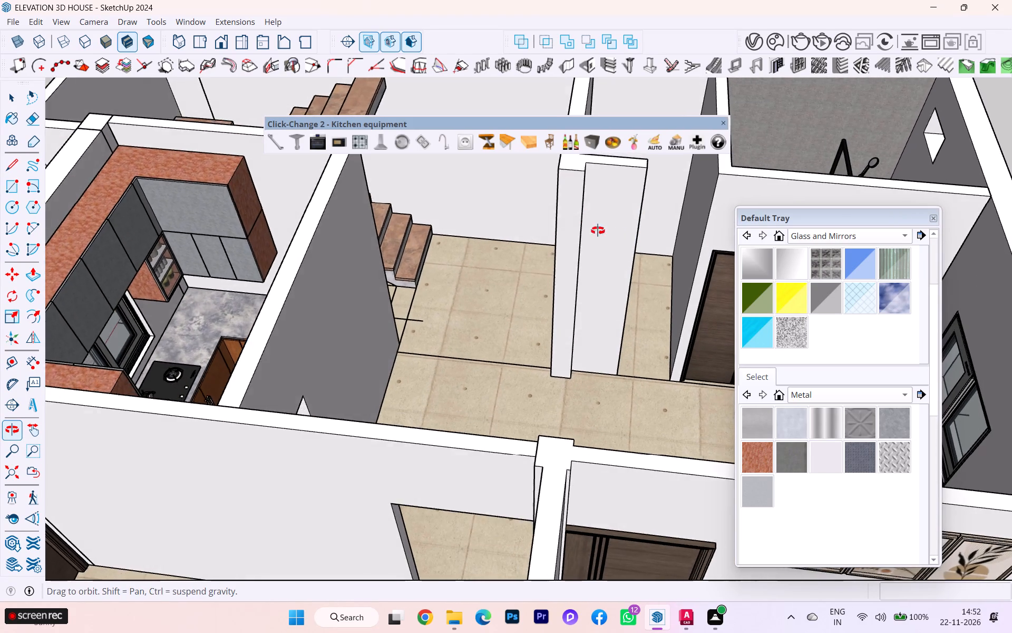
pyautogui.moveTo(598, 231); pyautogui.dragTo(622, 242, button='middle')
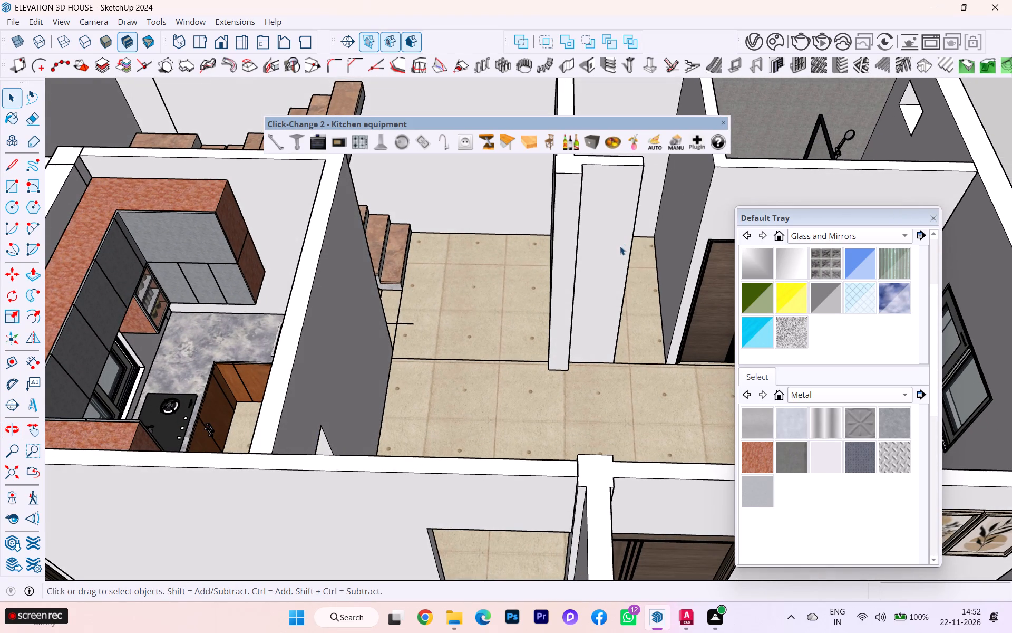
pyautogui.scroll(-3, 624, 249)
pyautogui.scroll(2, 624, 249)
pyautogui.scroll(-1, 624, 249)
pyautogui.scroll(2, 341, 227)
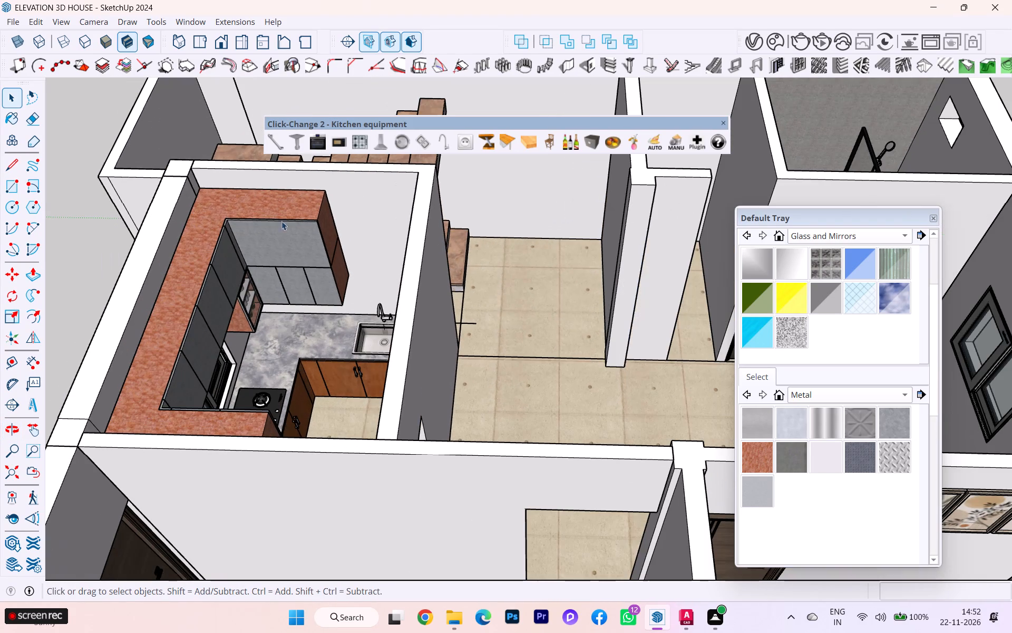
# Open the grey upper wall-cabinet shutter group for editing at the door face on the sink wall.
pyautogui.doubleClick(271, 242)
pyautogui.scroll(-2, 271, 242)
pyautogui.scroll(2, 271, 242)
pyautogui.scroll(-3, 271, 242)
pyautogui.scroll(11, 271, 242)
pyautogui.scroll(-1, 271, 241)
pyautogui.click(271, 238)
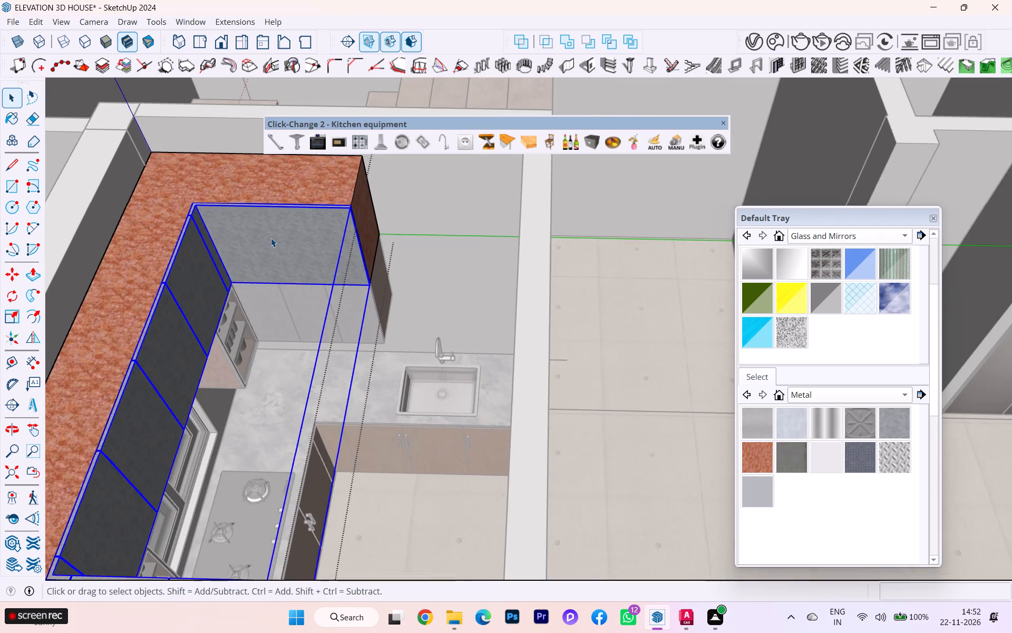
pyautogui.scroll(3, 271, 238)
pyautogui.scroll(-2, 271, 238)
pyautogui.scroll(1, 271, 238)
pyautogui.scroll(-5, 271, 238)
pyautogui.scroll(2, 271, 238)
pyautogui.tripleClick(268, 237)
pyautogui.scroll(9, 234, 227)
pyautogui.scroll(-2, 234, 227)
pyautogui.scroll(1, 234, 227)
pyautogui.click(234, 227)
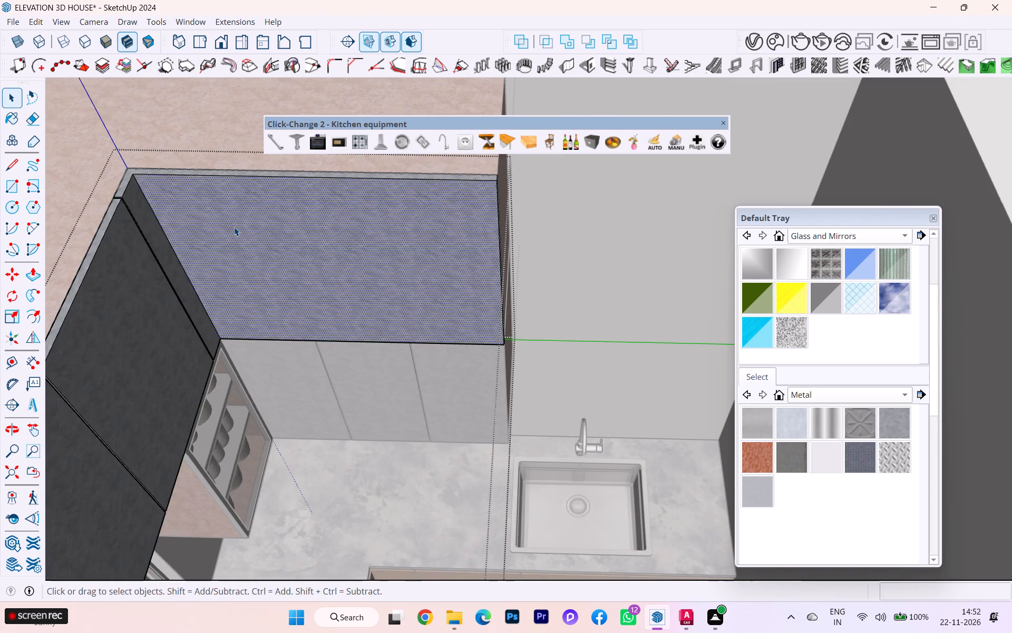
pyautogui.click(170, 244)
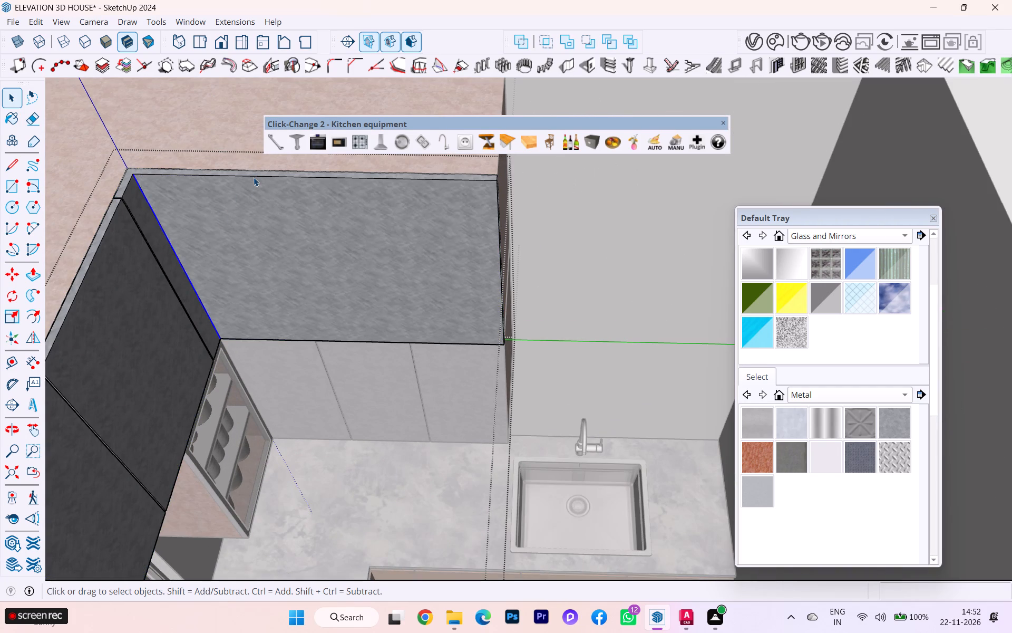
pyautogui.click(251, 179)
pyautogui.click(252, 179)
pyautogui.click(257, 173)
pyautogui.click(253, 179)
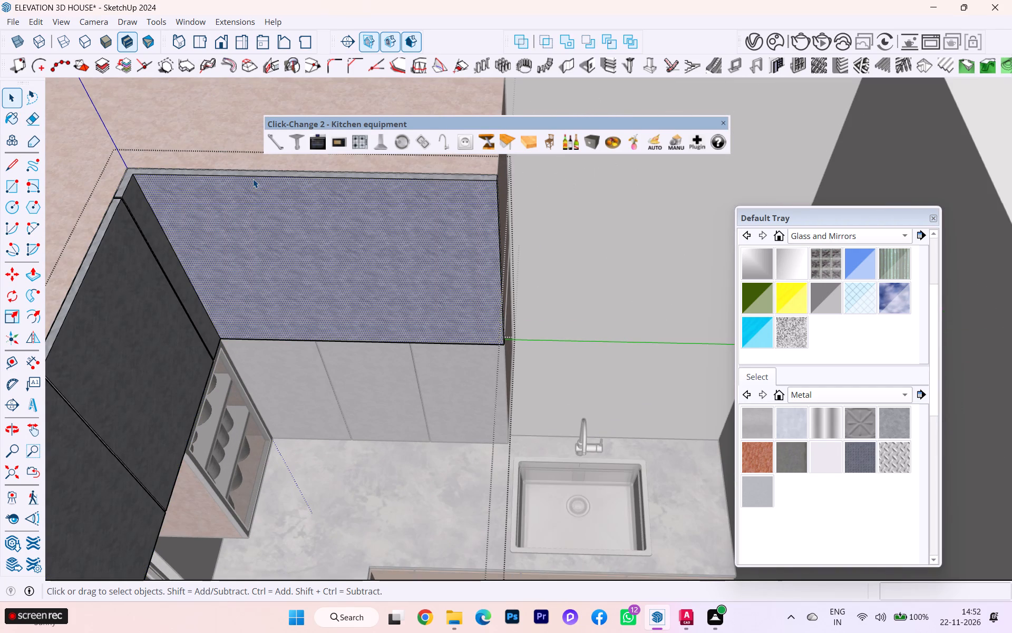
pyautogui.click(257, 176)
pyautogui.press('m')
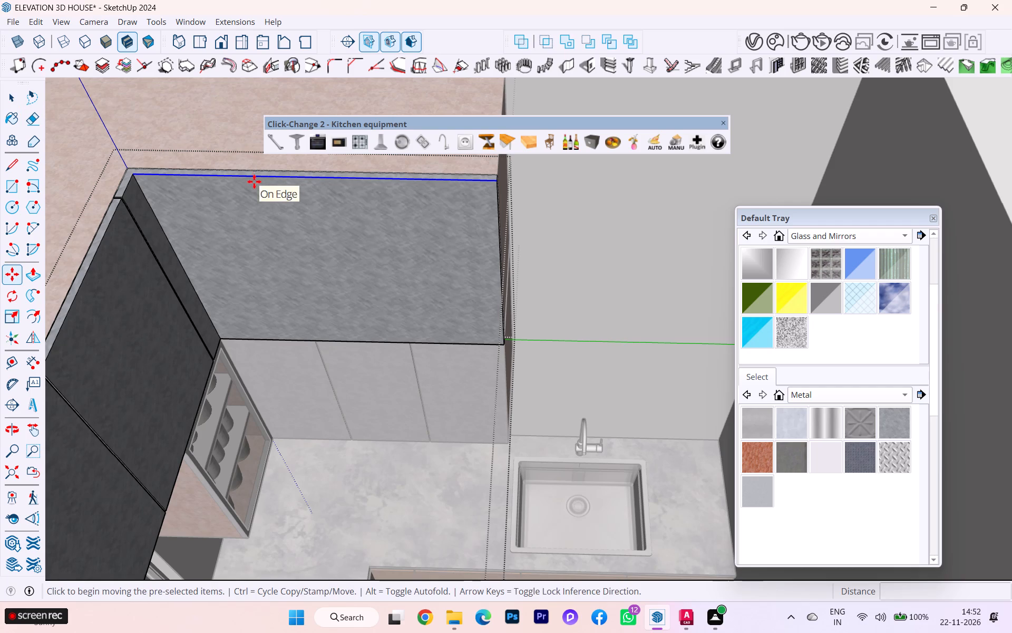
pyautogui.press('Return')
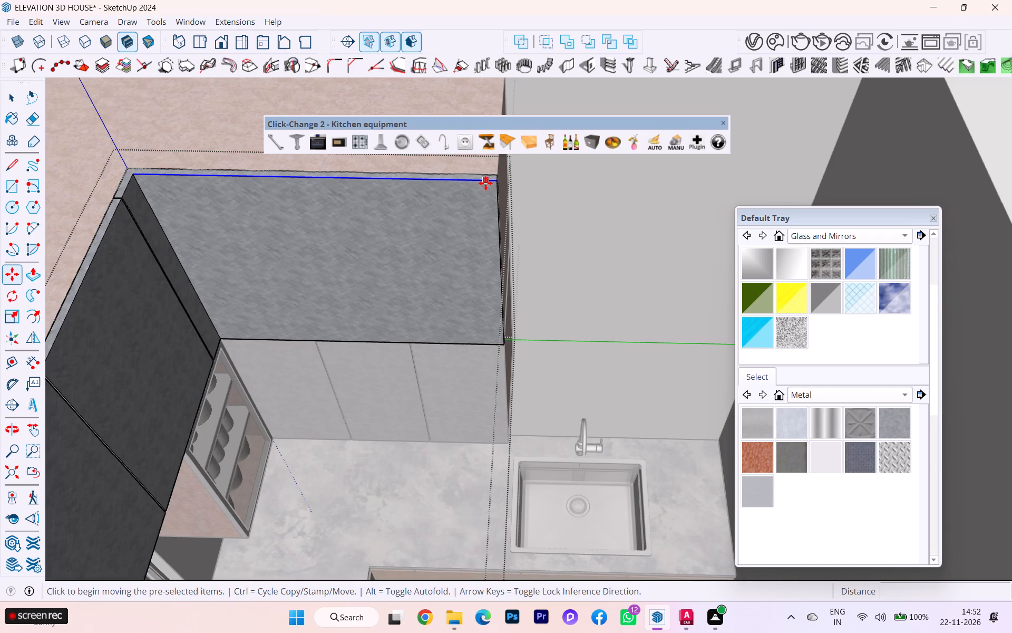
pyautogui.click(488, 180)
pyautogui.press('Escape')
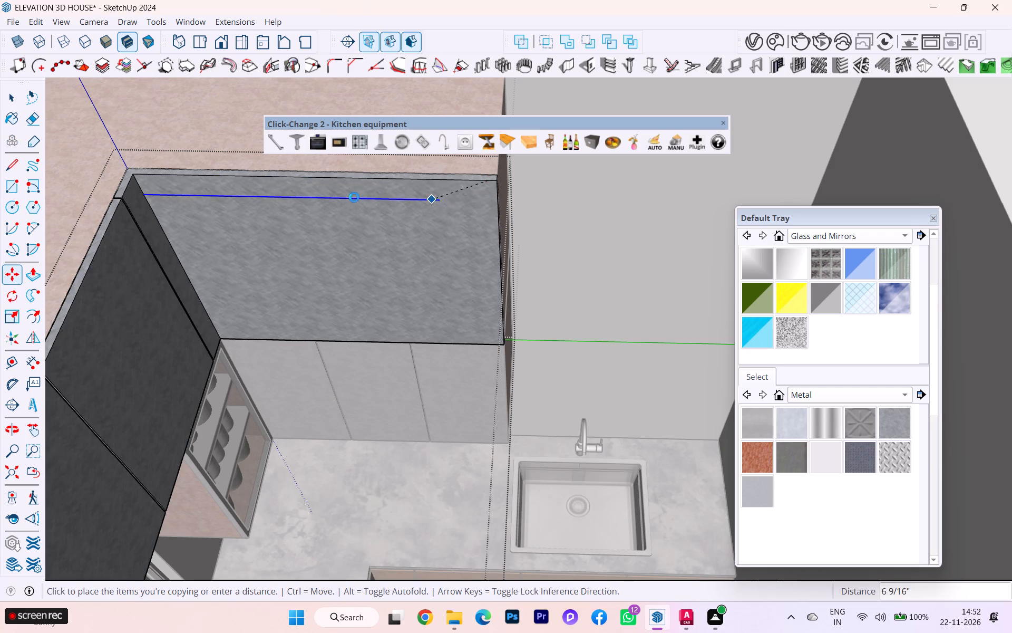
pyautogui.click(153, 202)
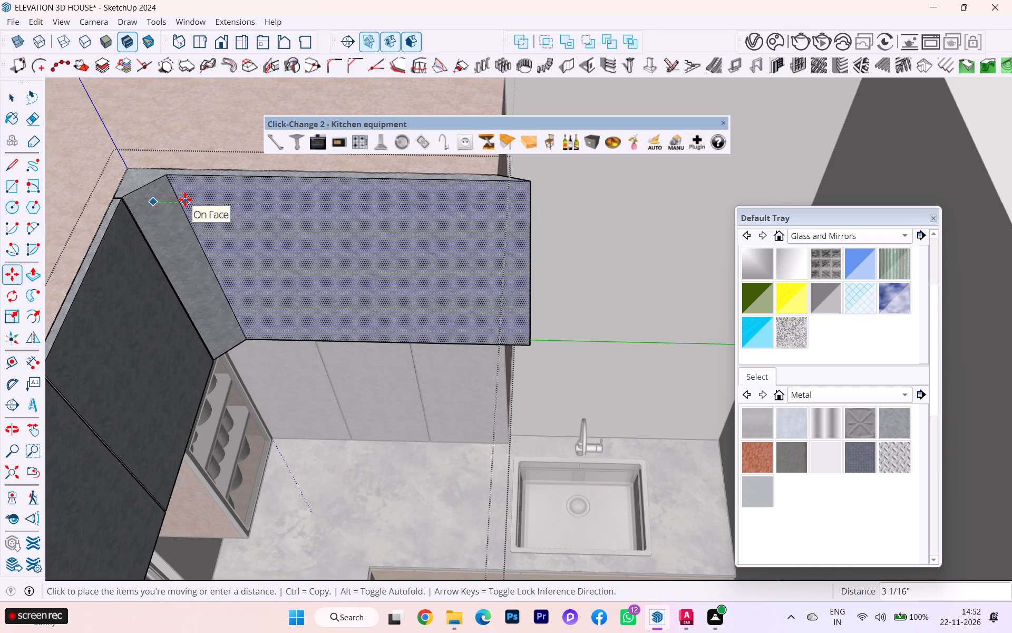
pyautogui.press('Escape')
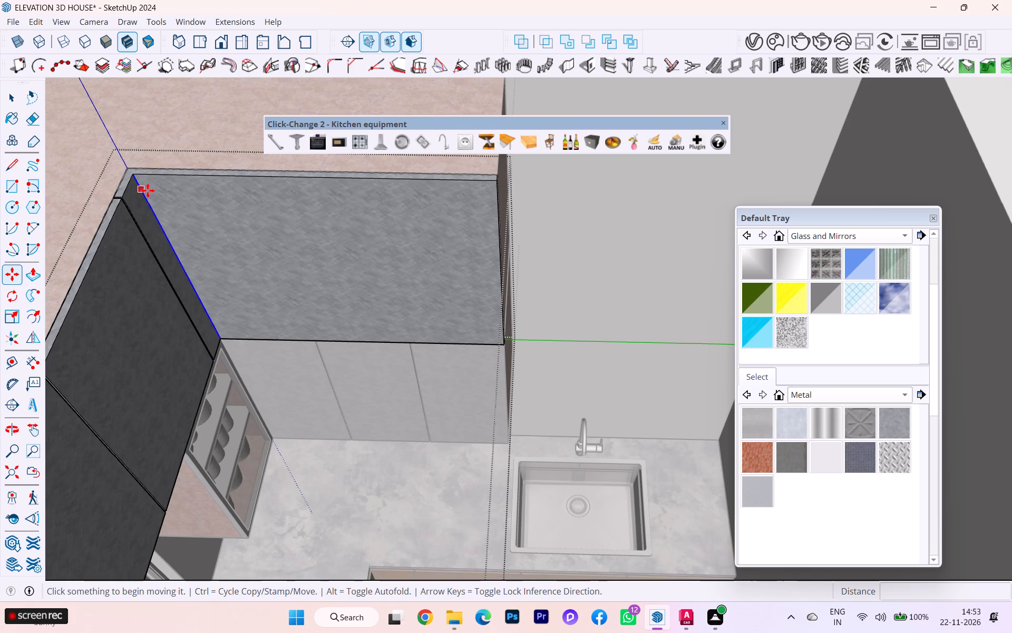
# Copy the corner vertical edge of the sink-wall cabinet front to its far end, divided by 2, to split it into two equal doors.
pyautogui.click(11, 100)
pyautogui.click(142, 195)
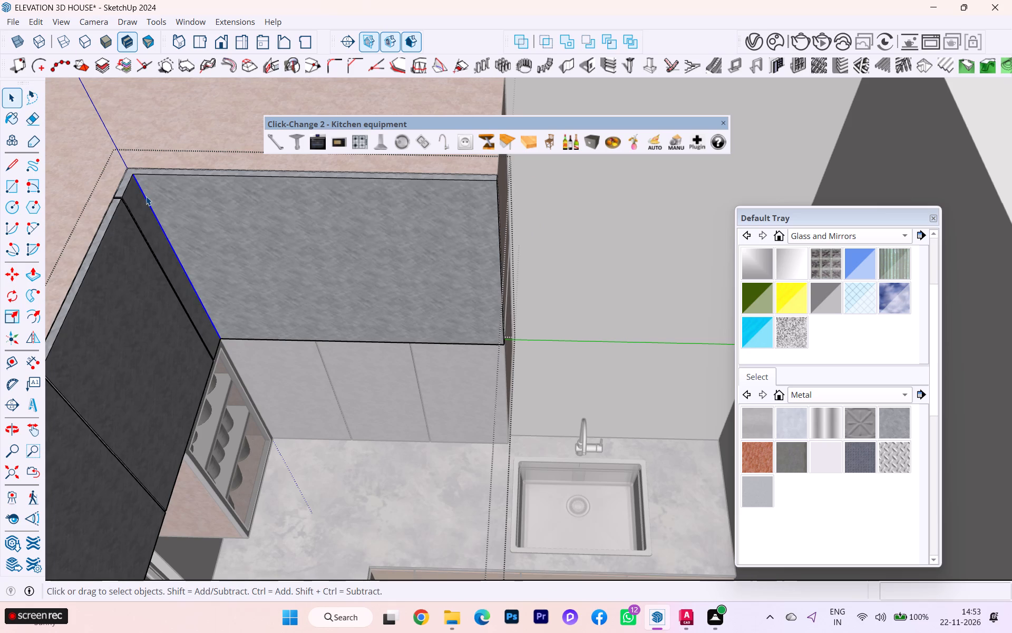
pyautogui.press('m')
pyautogui.press('Return')
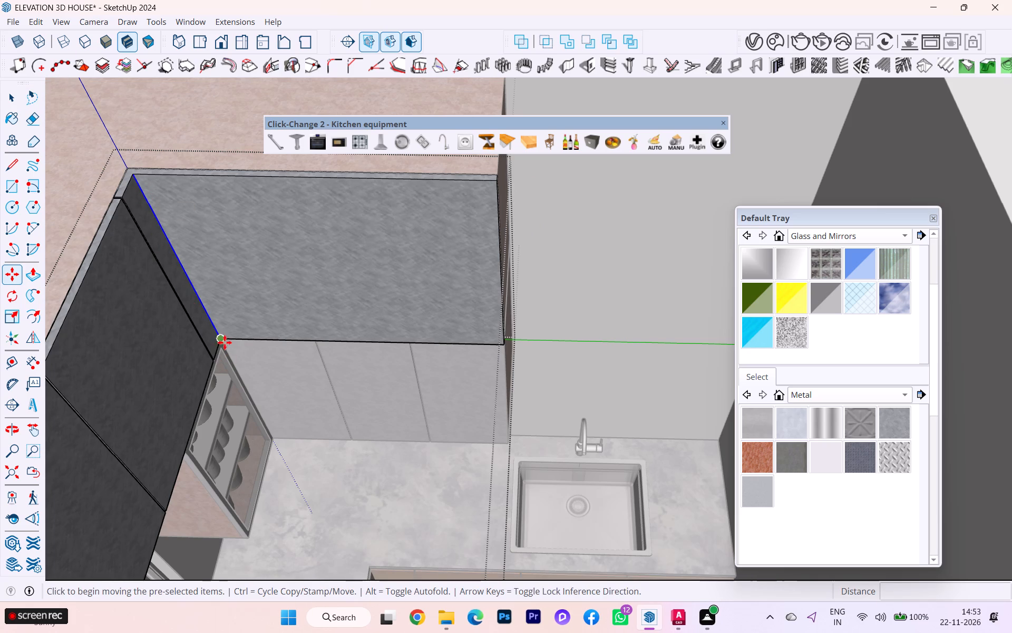
pyautogui.click(222, 339)
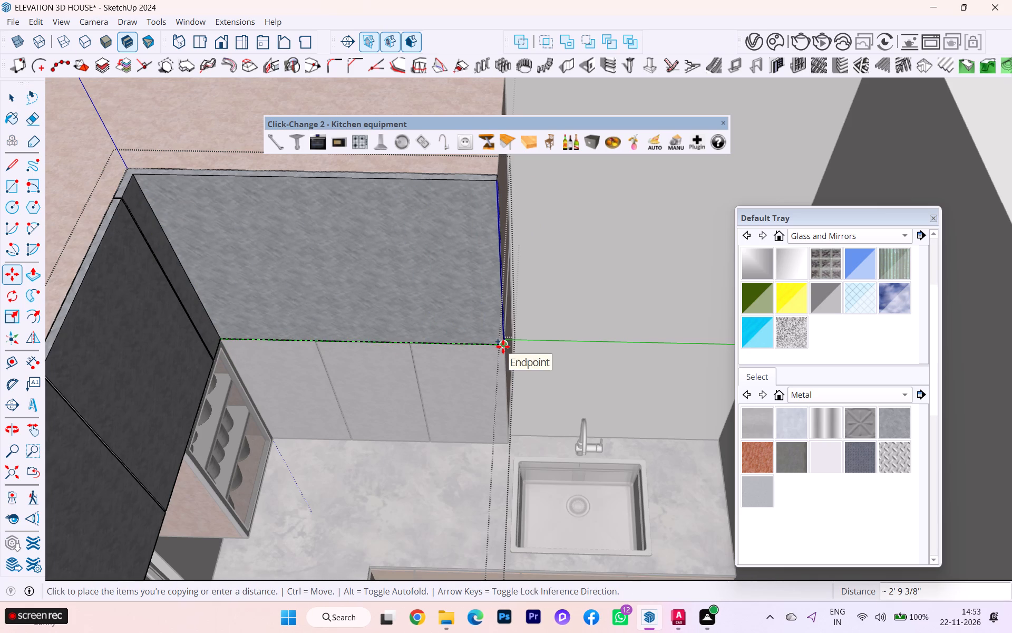
pyautogui.click(503, 347)
pyautogui.write('/2')
pyautogui.press('Return')
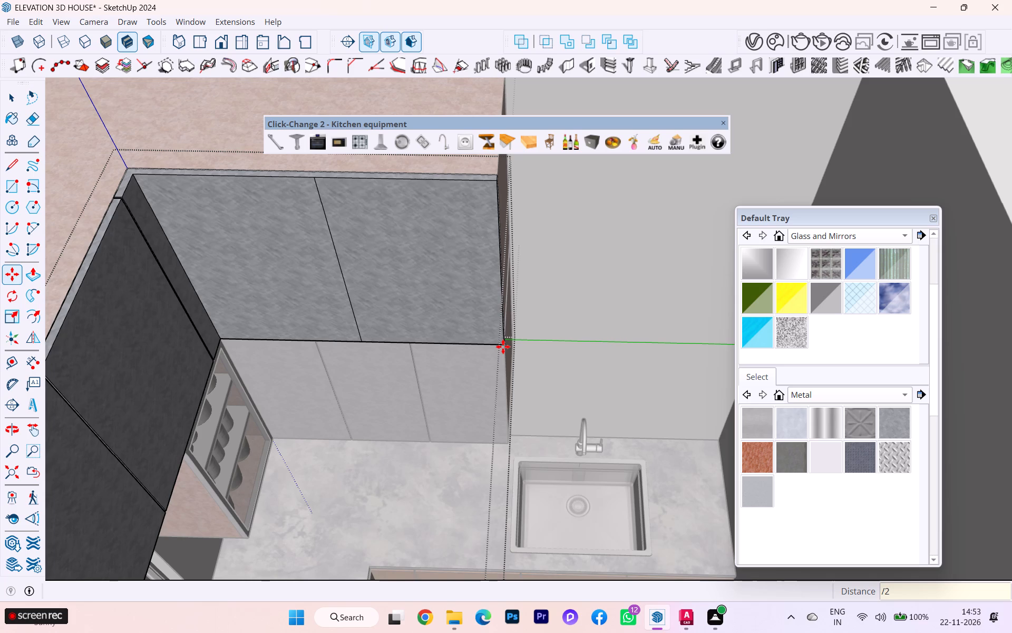
# Copy the middle dividing edge of the sink-wall cabinet front 4 mm towards the inner corner.
pyautogui.click(14, 99)
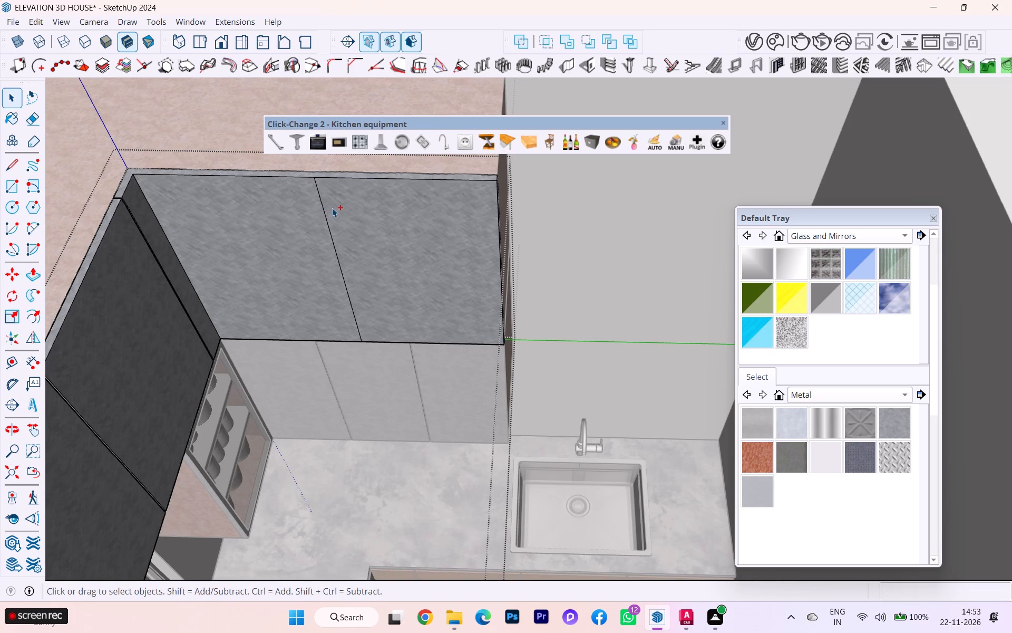
pyautogui.keyDown('ctrl'); pyautogui.click(327, 224); pyautogui.keyUp('ctrl')
pyautogui.press('m')
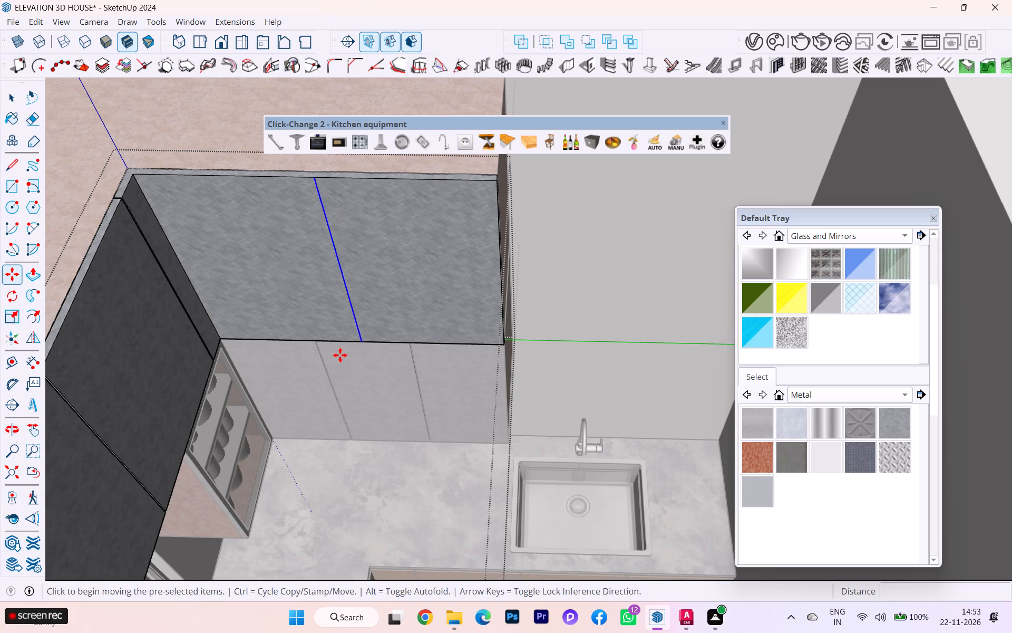
pyautogui.press('Return')
pyautogui.click(365, 340)
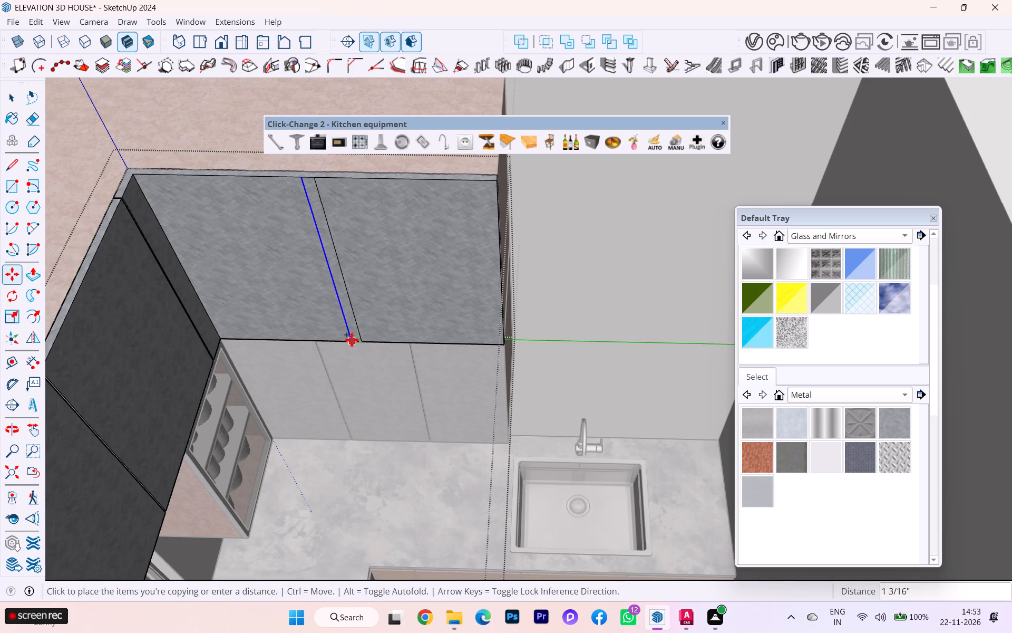
pyautogui.write('4,')
pyautogui.press('BackSpace')
pyautogui.write('MM')
pyautogui.press('Return')
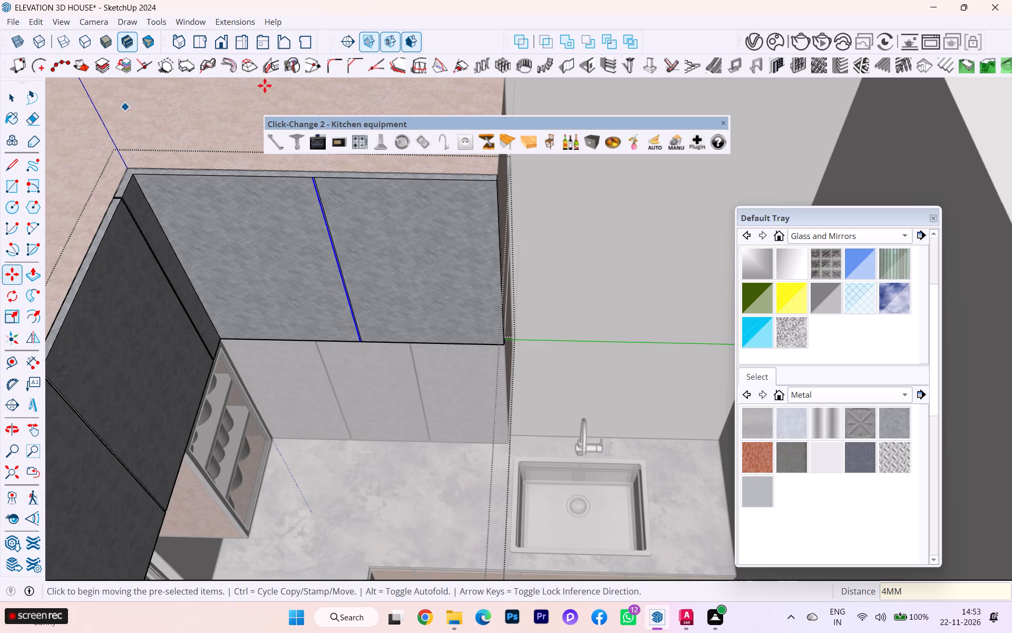
# Push the 4 mm strip between the two sink-wall doors back through the 3/4" panel to form a gap, and leave the shutter group.
pyautogui.click(21, 100)
pyautogui.scroll(1, 308, 190)
pyautogui.scroll(-2, 314, 193)
pyautogui.scroll(2, 329, 198)
pyautogui.scroll(-2, 343, 202)
pyautogui.scroll(3, 346, 203)
pyautogui.scroll(-4, 356, 200)
pyautogui.scroll(1, 356, 200)
pyautogui.scroll(-2, 356, 200)
pyautogui.scroll(10, 356, 200)
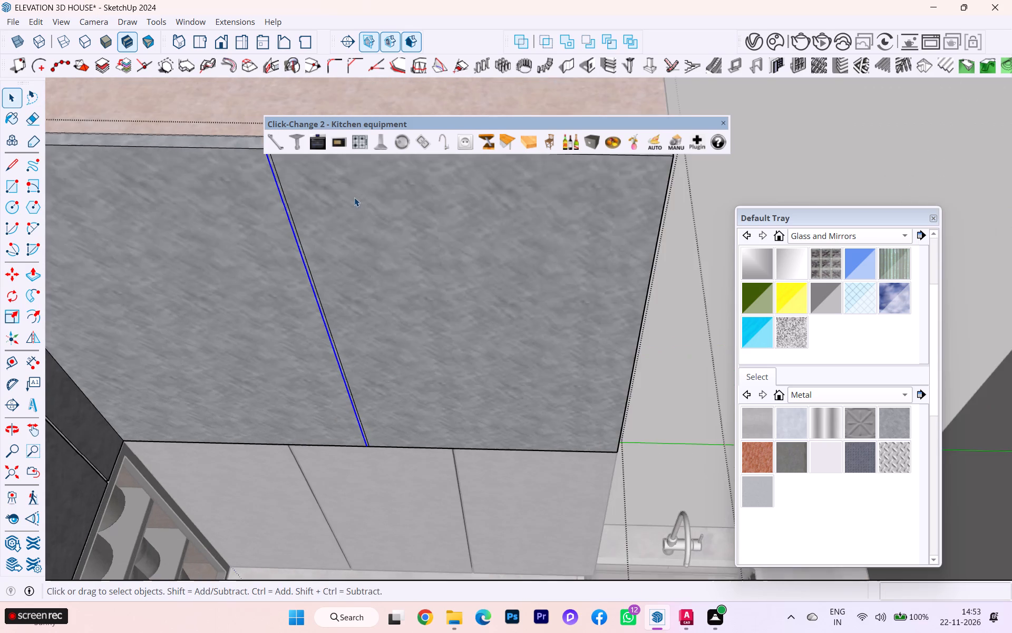
pyautogui.scroll(-3, 322, 174)
pyautogui.scroll(2, 318, 172)
pyautogui.scroll(-2, 314, 171)
pyautogui.scroll(5, 306, 170)
pyautogui.scroll(-1, 275, 170)
pyautogui.scroll(5, 275, 170)
pyautogui.scroll(-1, 275, 170)
pyautogui.scroll(2, 275, 170)
pyautogui.scroll(-1, 275, 170)
pyautogui.scroll(1, 275, 170)
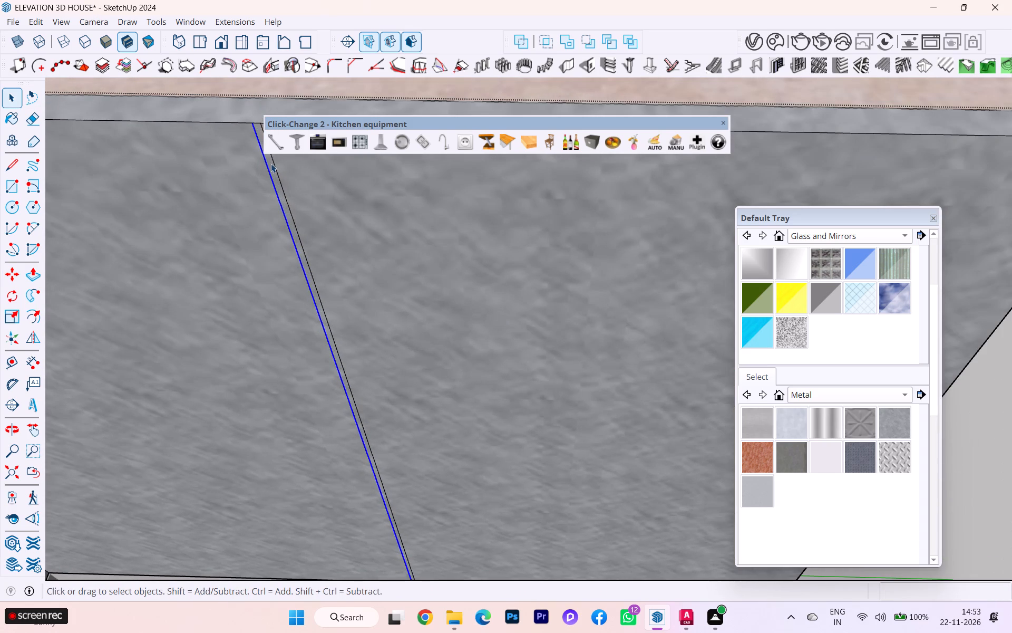
pyautogui.click(271, 164)
pyautogui.press('p')
pyautogui.click(271, 164)
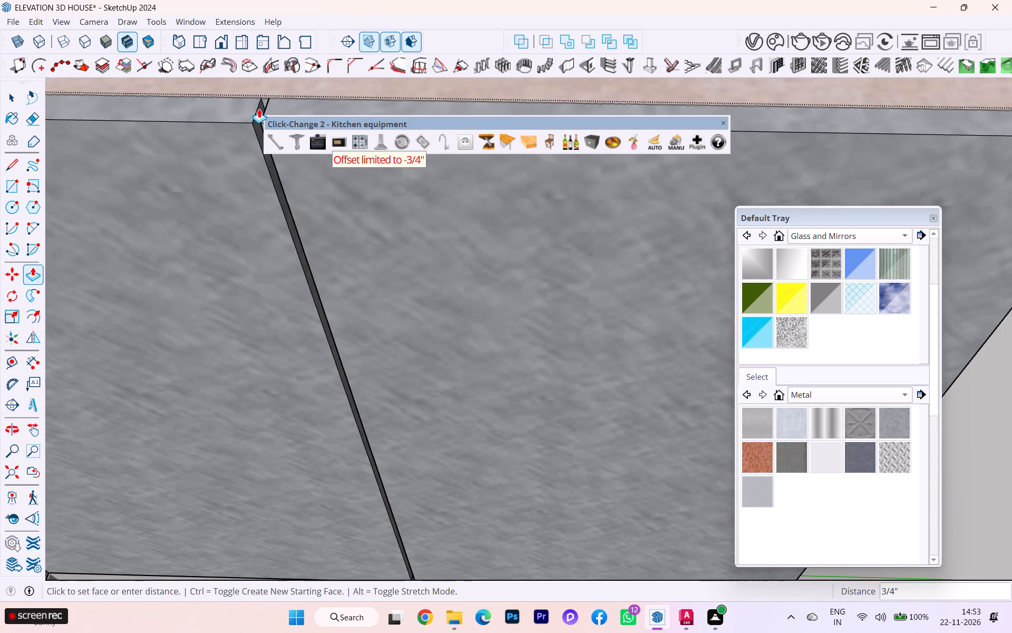
pyautogui.click(251, 89)
pyautogui.scroll(-2, 325, 146)
pyautogui.scroll(1, 324, 148)
pyautogui.scroll(-7, 324, 149)
pyautogui.scroll(1, 310, 160)
pyautogui.scroll(-18, 303, 164)
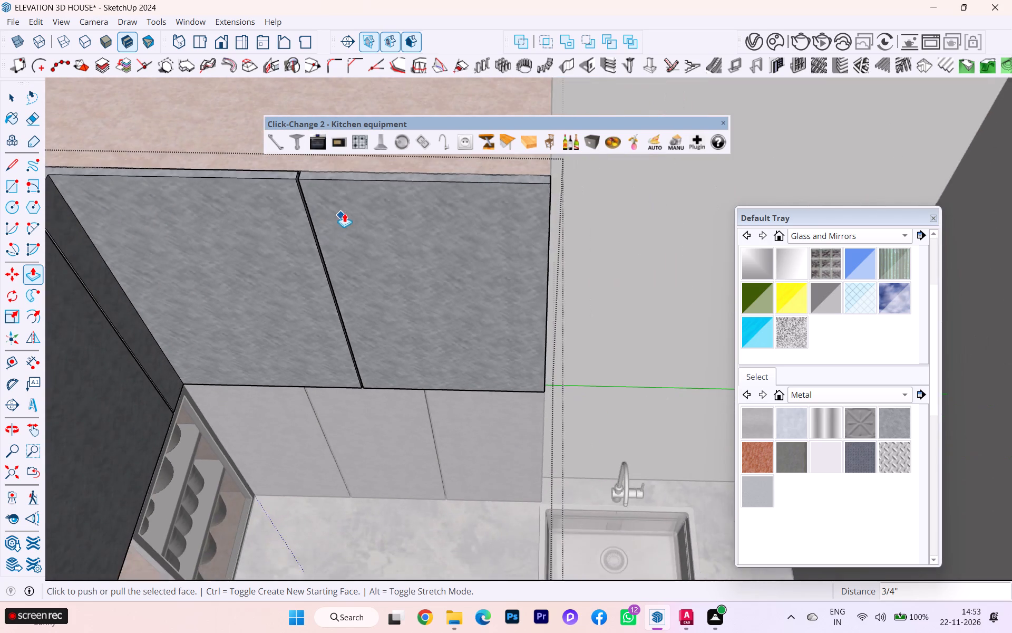
pyautogui.scroll(-3, 356, 210)
pyautogui.scroll(2, 362, 213)
pyautogui.scroll(-9, 363, 213)
pyautogui.moveTo(467, 208); pyautogui.dragTo(382, 192, button='middle')
pyautogui.scroll(-1, 419, 214)
pyautogui.scroll(4, 420, 215)
pyautogui.scroll(-2, 424, 216)
pyautogui.scroll(4, 427, 223)
pyautogui.scroll(-2, 428, 224)
pyautogui.scroll(3, 429, 225)
pyautogui.scroll(-2, 429, 225)
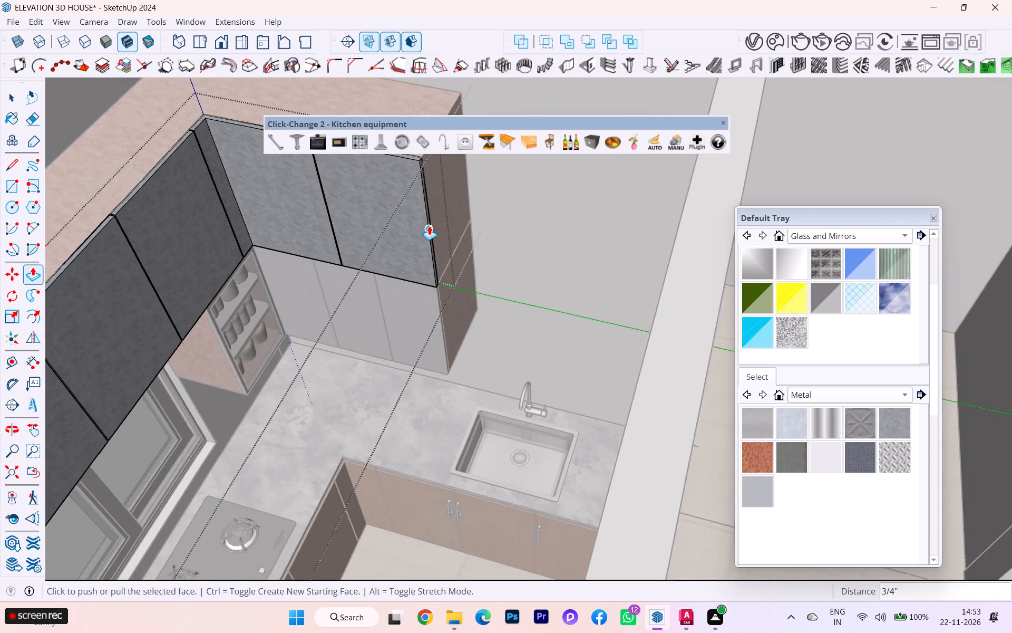
pyautogui.scroll(1, 410, 216)
pyautogui.scroll(-3, 407, 216)
pyautogui.scroll(1, 405, 216)
pyautogui.scroll(-9, 405, 216)
pyautogui.scroll(1, 405, 217)
pyautogui.scroll(-4, 405, 217)
pyautogui.scroll(1, 404, 218)
pyautogui.scroll(-1, 404, 218)
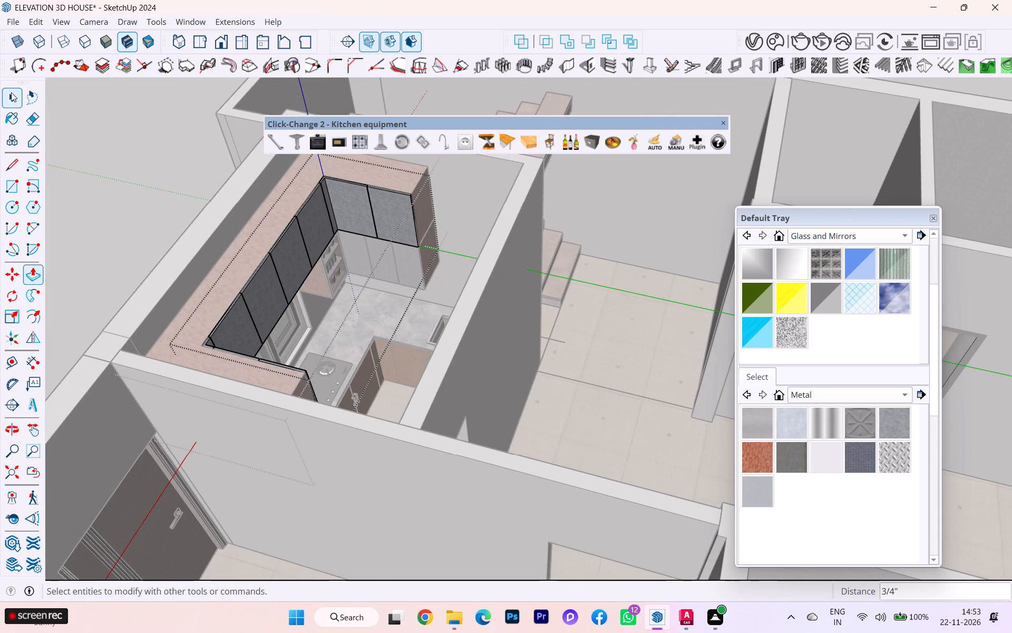
pyautogui.click(11, 93)
pyautogui.click(102, 133)
# Insert a Click-Change bar handle near the lower edge of the upper cabinet door opposite the sink, beside the door gap.
pyautogui.scroll(4, 312, 193)
pyautogui.scroll(4, 356, 198)
pyautogui.scroll(-2, 356, 198)
pyautogui.scroll(1, 356, 198)
pyautogui.scroll(-1, 356, 198)
pyautogui.scroll(1, 356, 198)
pyautogui.scroll(-1, 420, 210)
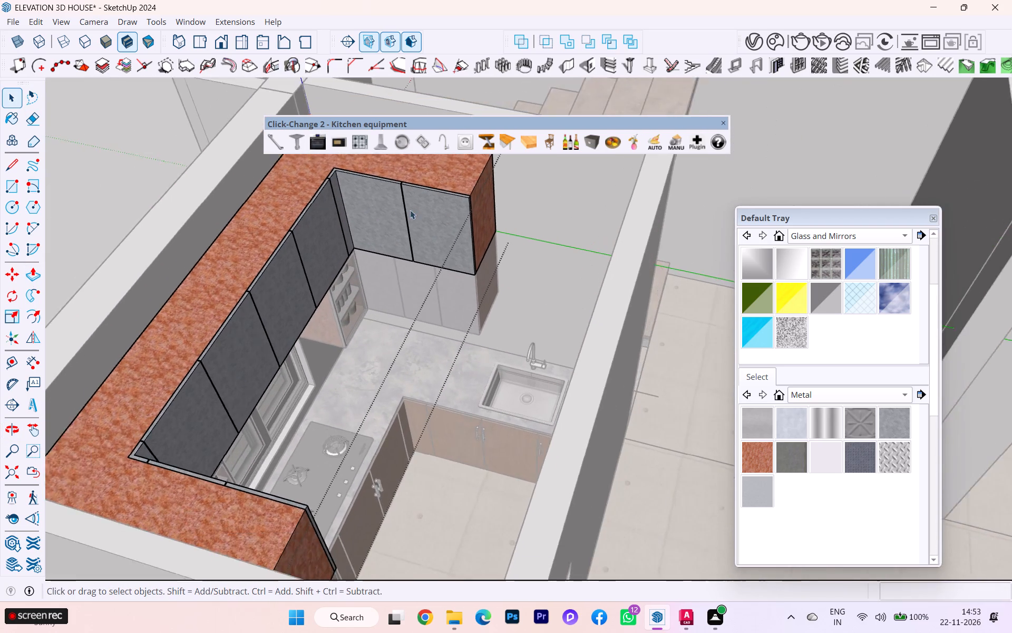
pyautogui.moveTo(404, 210); pyautogui.dragTo(265, 229, button='middle')
pyautogui.scroll(3, 255, 213)
pyautogui.scroll(-1, 255, 213)
pyautogui.scroll(8, 255, 213)
pyautogui.scroll(-4, 294, 210)
pyautogui.scroll(2, 318, 217)
pyautogui.scroll(-3, 329, 219)
pyautogui.moveTo(379, 235); pyautogui.dragTo(153, 228, button='middle')
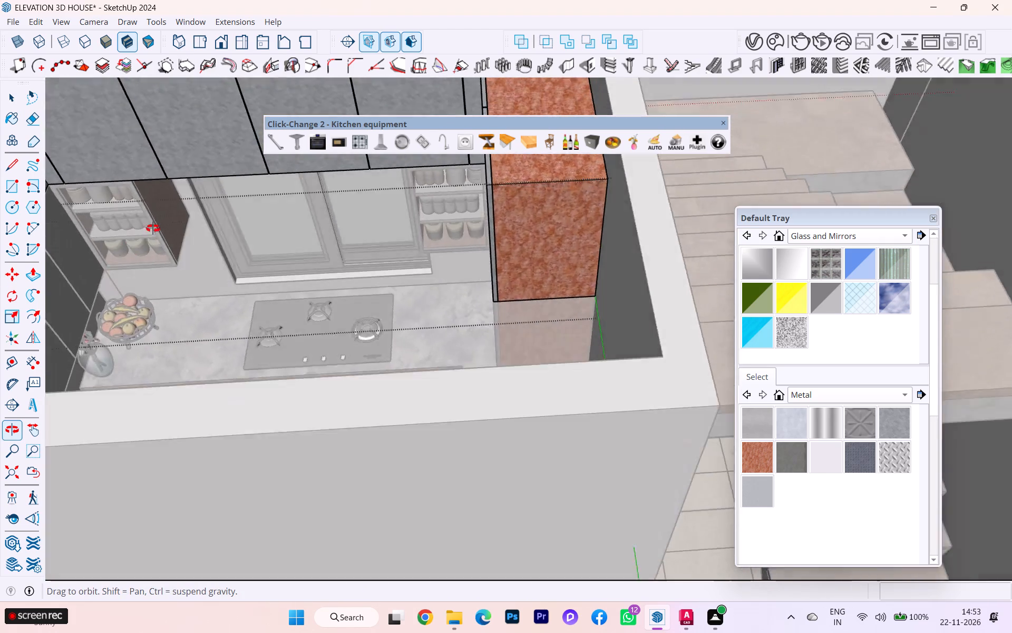
pyautogui.moveTo(153, 228); pyautogui.dragTo(174, 222, button='middle')
pyautogui.scroll(-2, 355, 285)
pyautogui.scroll(1, 372, 294)
pyautogui.scroll(-5, 379, 297)
pyautogui.scroll(11, 213, 241)
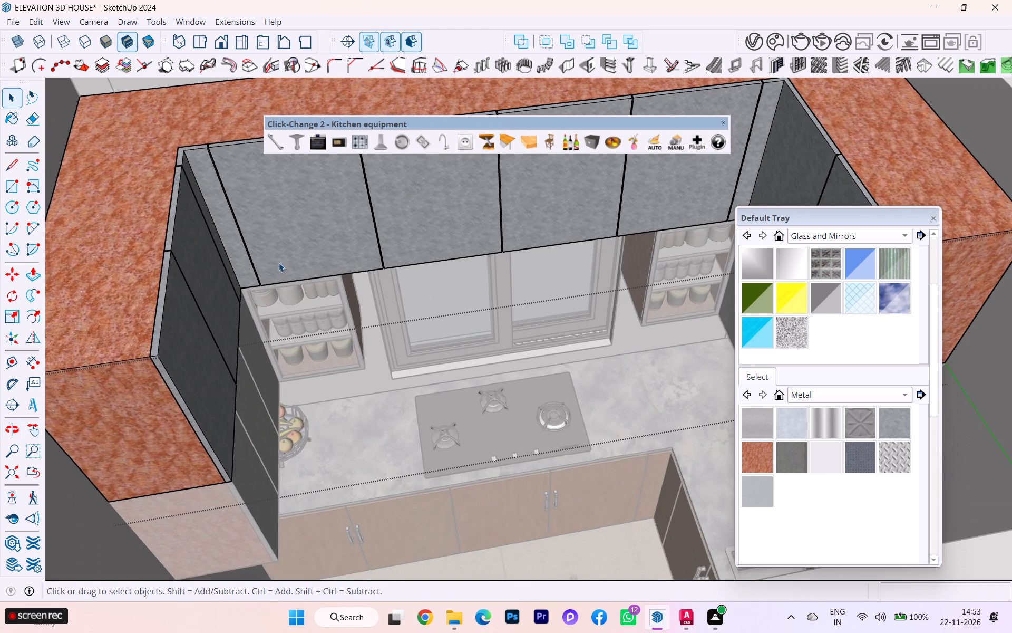
pyautogui.moveTo(280, 263); pyautogui.dragTo(192, 295, button='middle')
pyautogui.scroll(1, 292, 163)
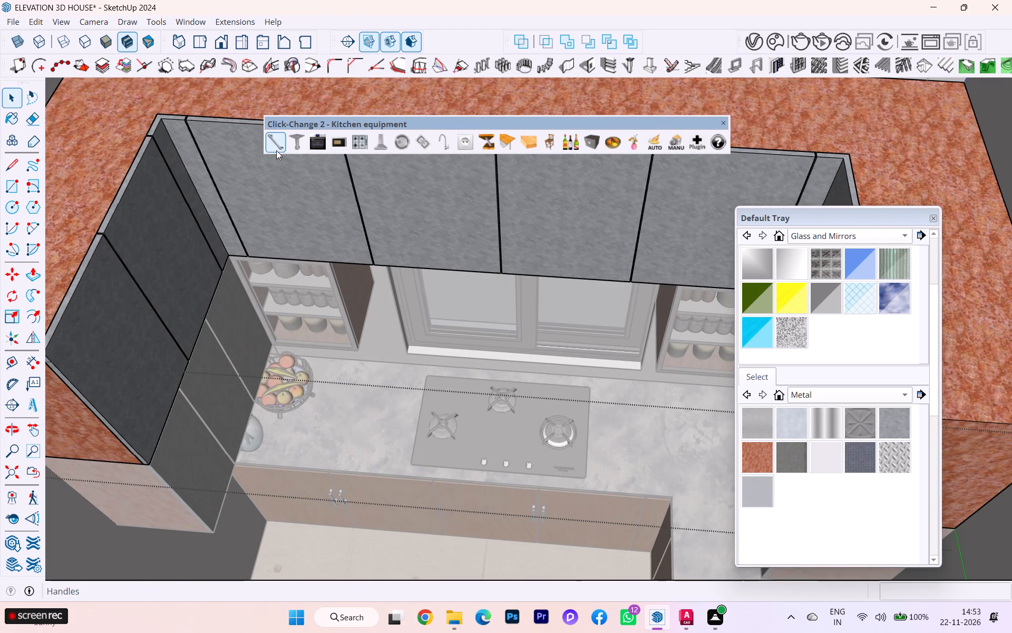
pyautogui.click(276, 150)
pyautogui.scroll(3, 155, 338)
pyautogui.scroll(-2, 154, 342)
pyautogui.scroll(1, 154, 342)
pyautogui.scroll(-1, 176, 347)
pyautogui.scroll(1, 173, 347)
pyautogui.moveTo(138, 349); pyautogui.dragTo(29, 312, button='middle')
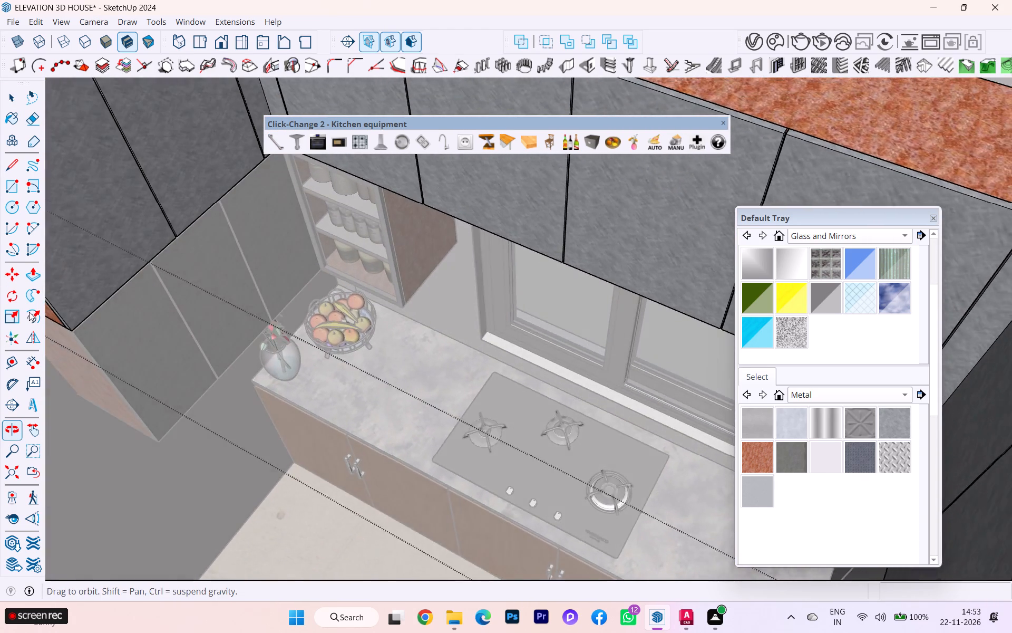
pyautogui.moveTo(29, 312); pyautogui.dragTo(5, 330, button='middle')
pyautogui.scroll(-1, 205, 274)
pyautogui.scroll(1, 205, 274)
pyautogui.scroll(-2, 210, 271)
pyautogui.scroll(6, 168, 214)
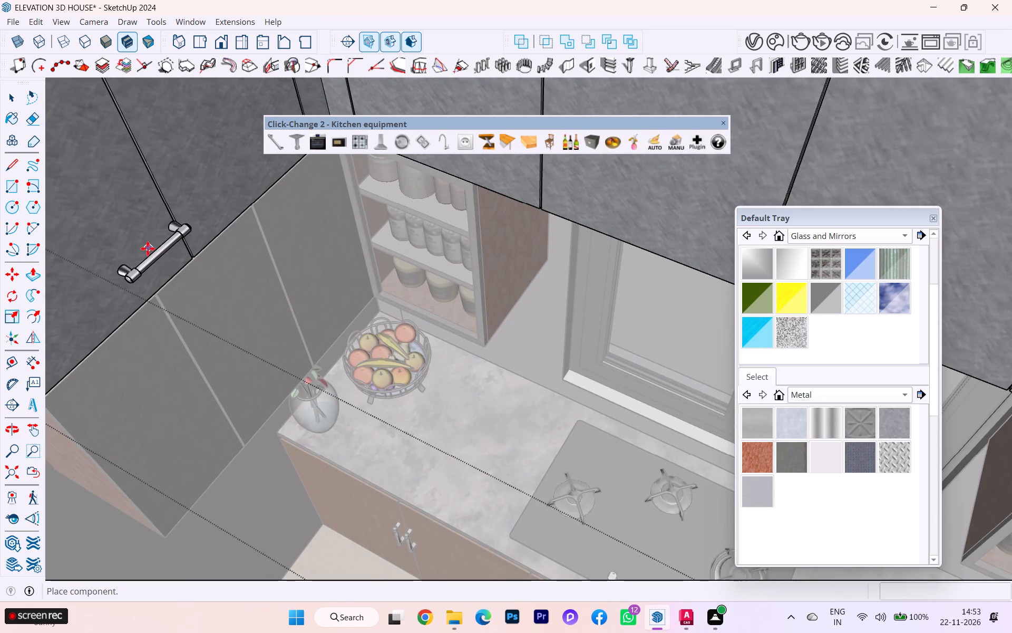
pyautogui.click(142, 252)
# Rotate the placed bar handle 90 degrees in the plane of the cabinet door so it stands vertical.
pyautogui.press('q')
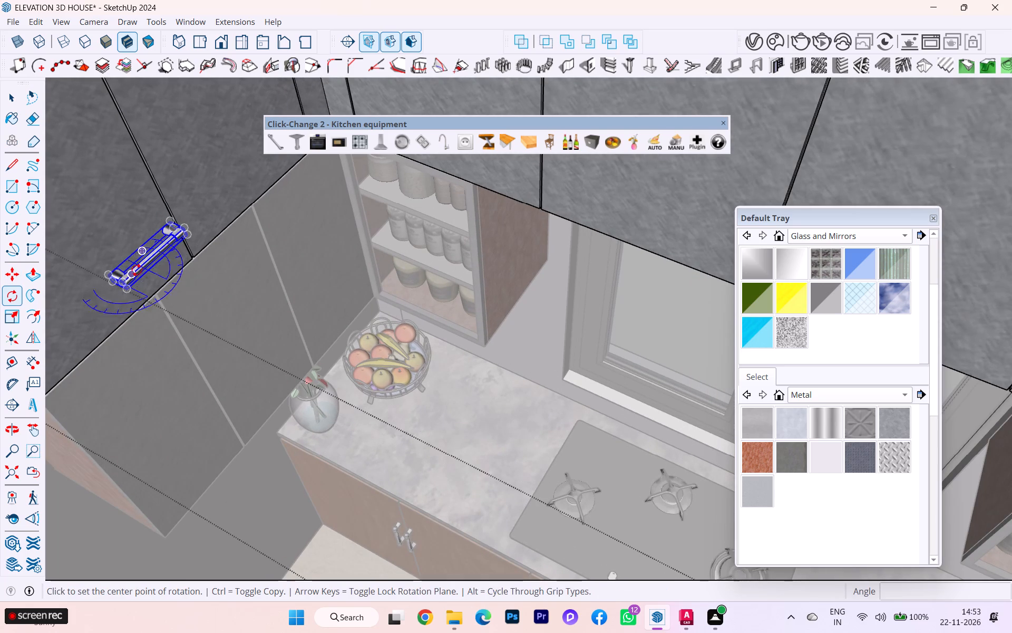
pyautogui.click(135, 262)
pyautogui.click(151, 252)
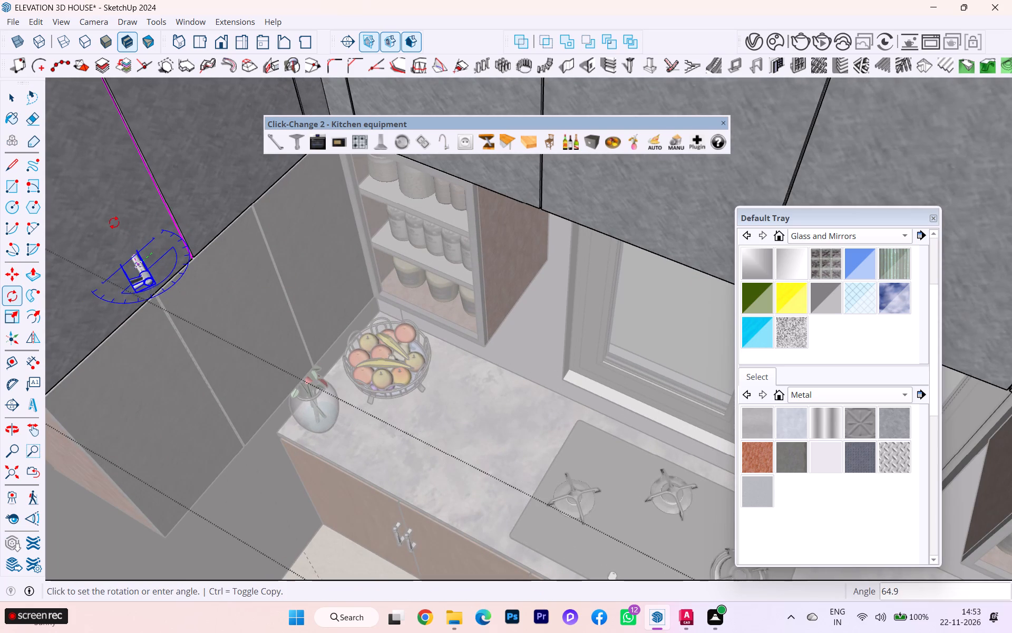
pyautogui.press('Escape')
pyautogui.click(159, 270)
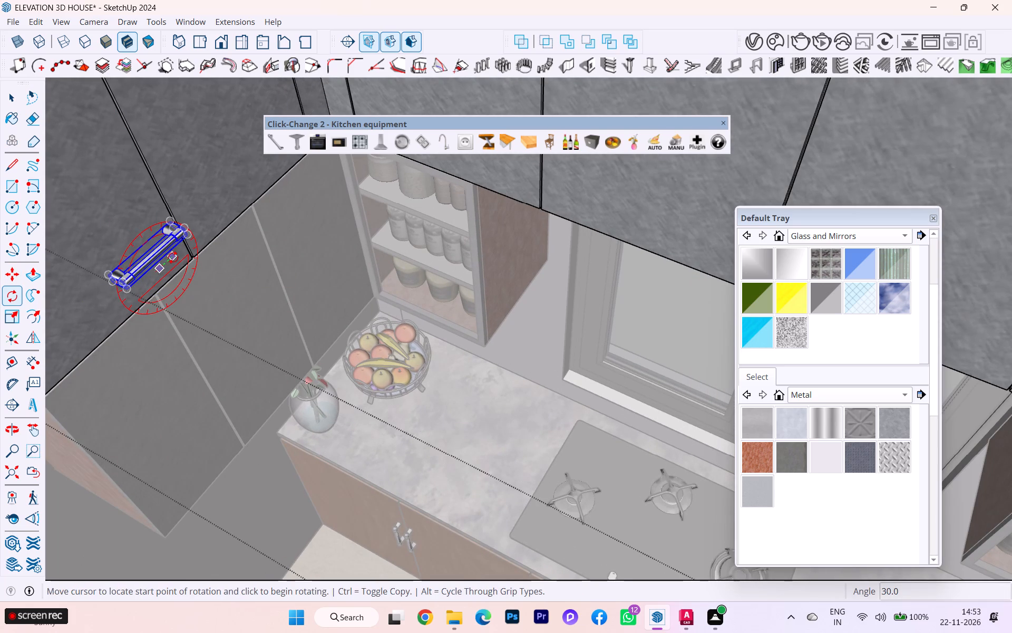
pyautogui.click(173, 257)
pyautogui.write('90')
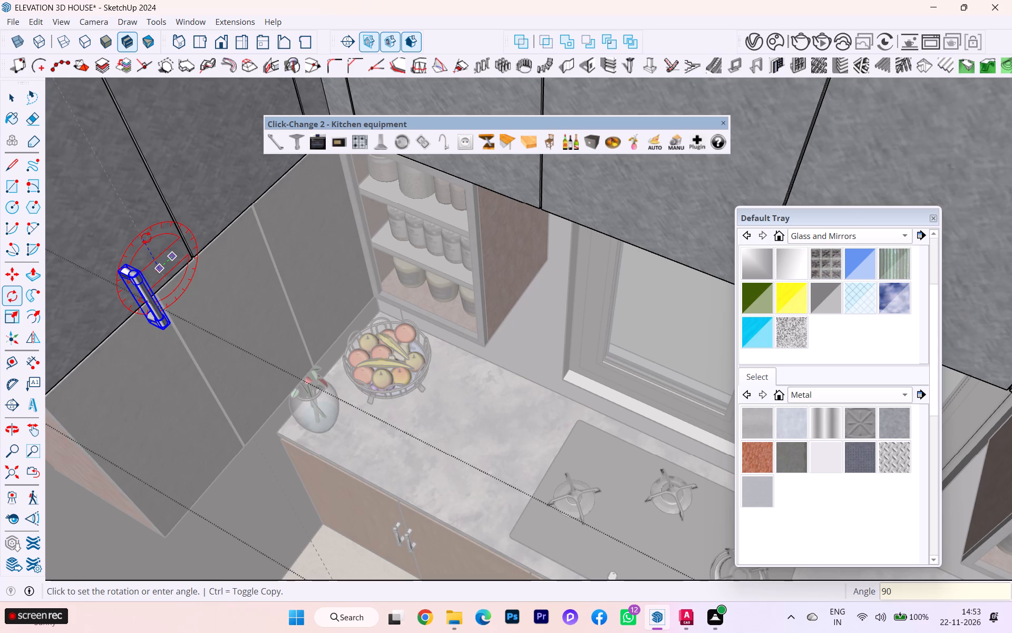
pyautogui.press('Return')
# Move the vertical bar handle about 6" onto the upper cabinet door opposite the sink, beside the lower end of the door gap.
pyautogui.press('m')
pyautogui.scroll(4, 135, 291)
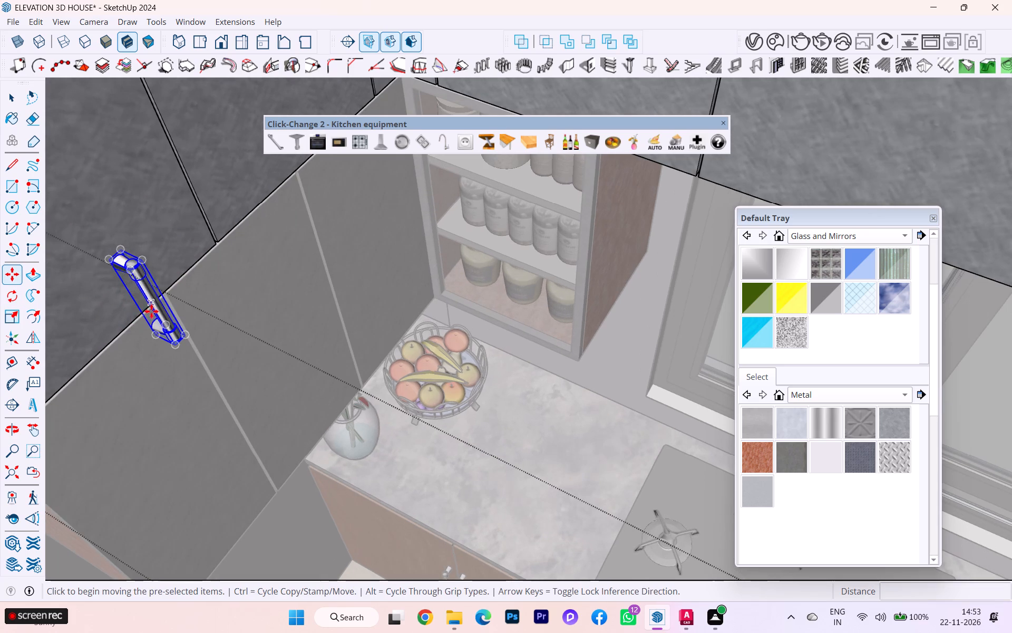
pyautogui.click(169, 346)
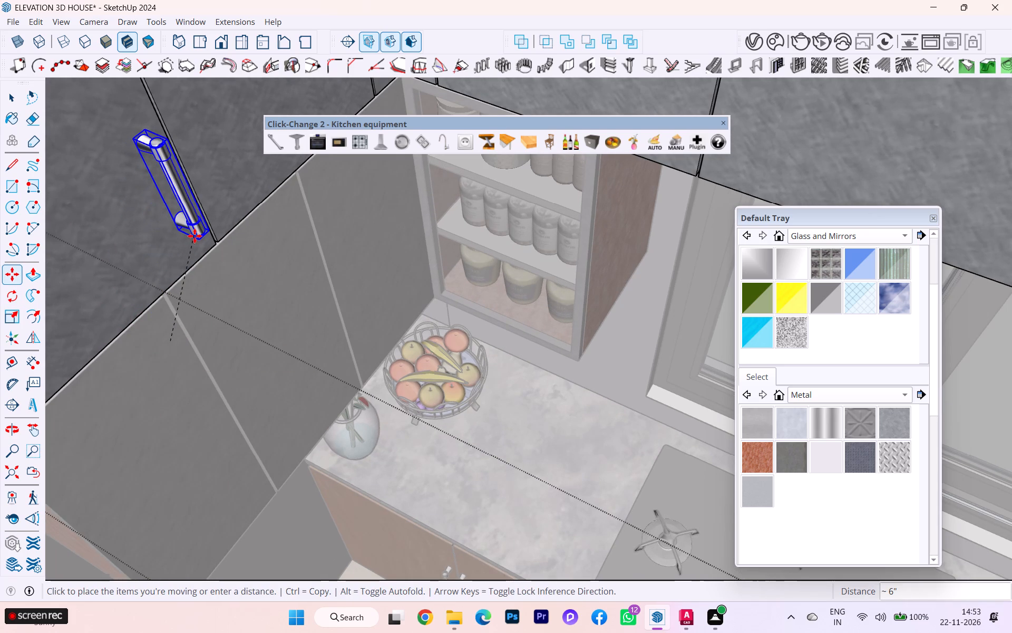
pyautogui.click(194, 236)
# Copy the bar handle 2 3/16" across the gap onto the adjoining upper cabinet door opposite the sink.
pyautogui.scroll(-2, 205, 300)
pyautogui.moveTo(209, 329); pyautogui.dragTo(52, 320, button='middle')
pyautogui.scroll(-5, 383, 416)
pyautogui.scroll(2, 385, 419)
pyautogui.scroll(-1, 385, 419)
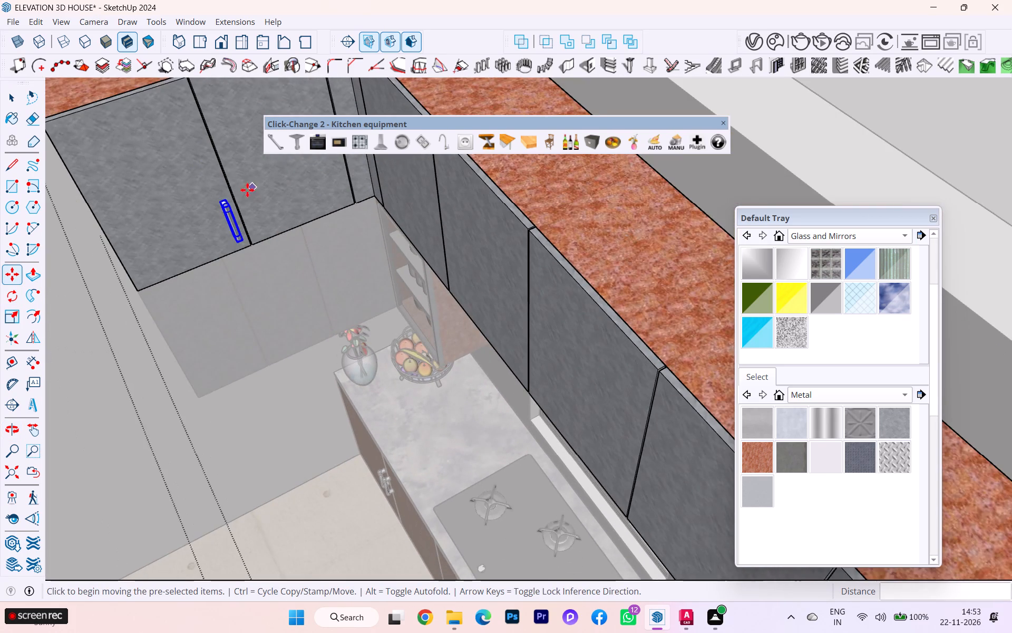
pyautogui.scroll(1, 237, 212)
pyautogui.scroll(-1, 237, 214)
pyautogui.scroll(3, 241, 227)
pyautogui.scroll(-2, 248, 248)
pyautogui.scroll(3, 250, 258)
pyautogui.moveTo(245, 272); pyautogui.dragTo(245, 225, button='middle')
pyautogui.scroll(3, 243, 157)
pyautogui.scroll(-1, 243, 157)
pyautogui.scroll(12, 243, 157)
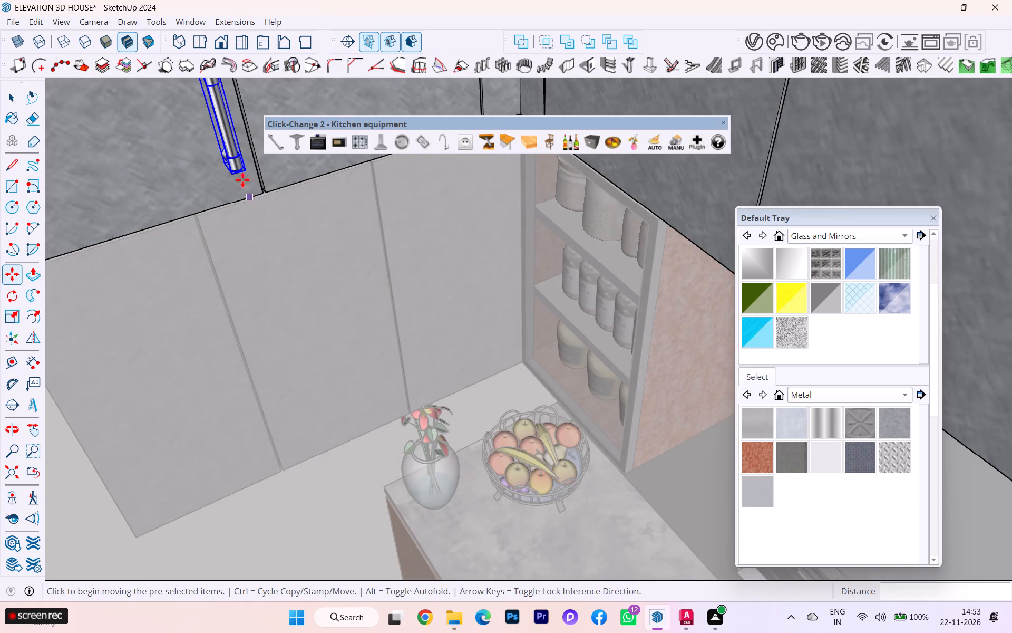
pyautogui.scroll(3, 242, 180)
pyautogui.scroll(-1, 234, 158)
pyautogui.scroll(5, 234, 158)
pyautogui.click(233, 174)
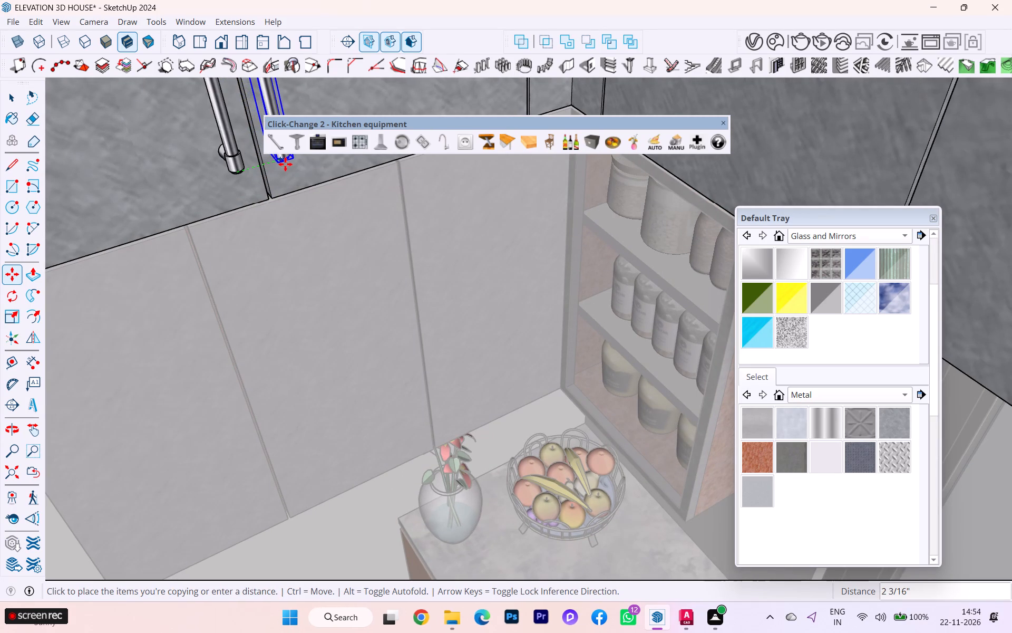
pyautogui.click(285, 164)
# Copy both bar handles from the cabinet opposite the sink to the first door gap of the hob-wall upper cabinets, about 2' 3" away.
pyautogui.scroll(3, 320, 202)
pyautogui.scroll(-3, 323, 205)
pyautogui.scroll(2, 326, 211)
pyautogui.scroll(-12, 326, 211)
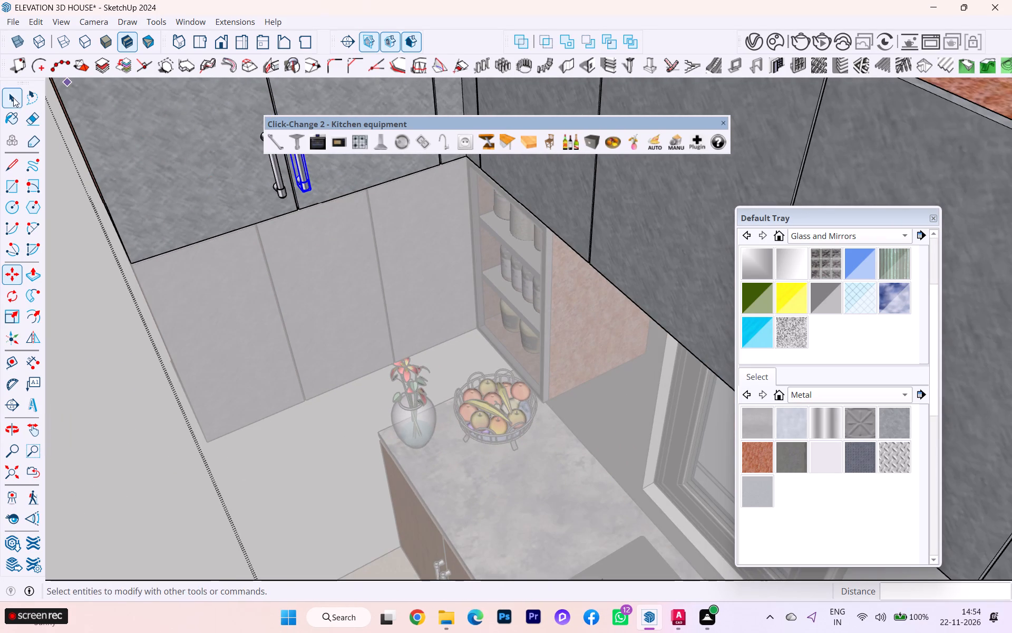
pyautogui.click(13, 98)
pyautogui.keyDown('ctrl'); pyautogui.click(280, 174); pyautogui.keyUp('ctrl')
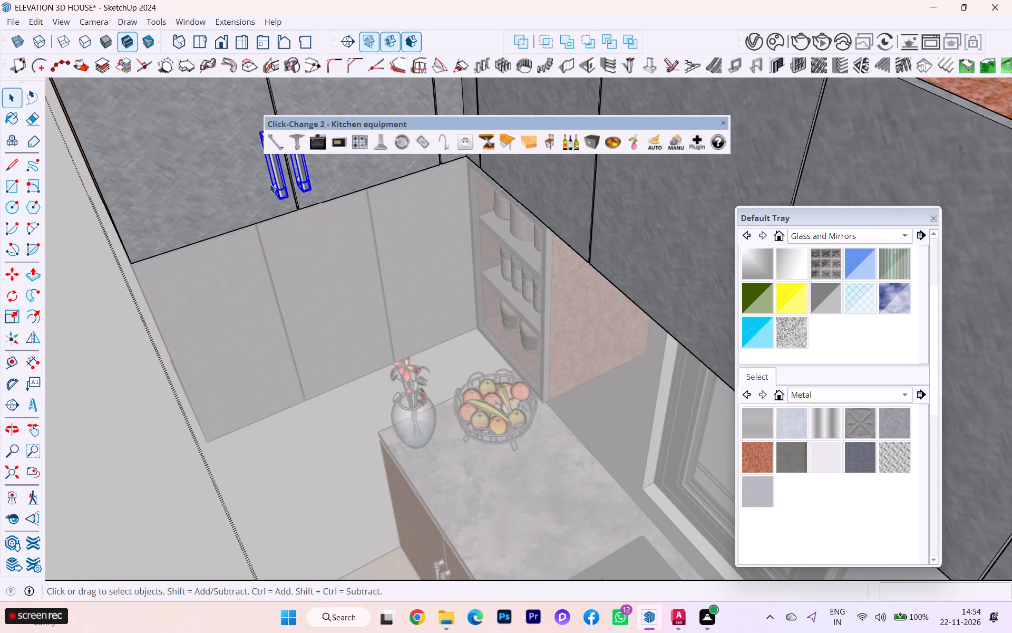
pyautogui.press('m')
pyautogui.scroll(3, 298, 201)
pyautogui.scroll(-3, 298, 201)
pyautogui.scroll(2, 298, 201)
pyautogui.scroll(-1, 298, 201)
pyautogui.scroll(2, 298, 201)
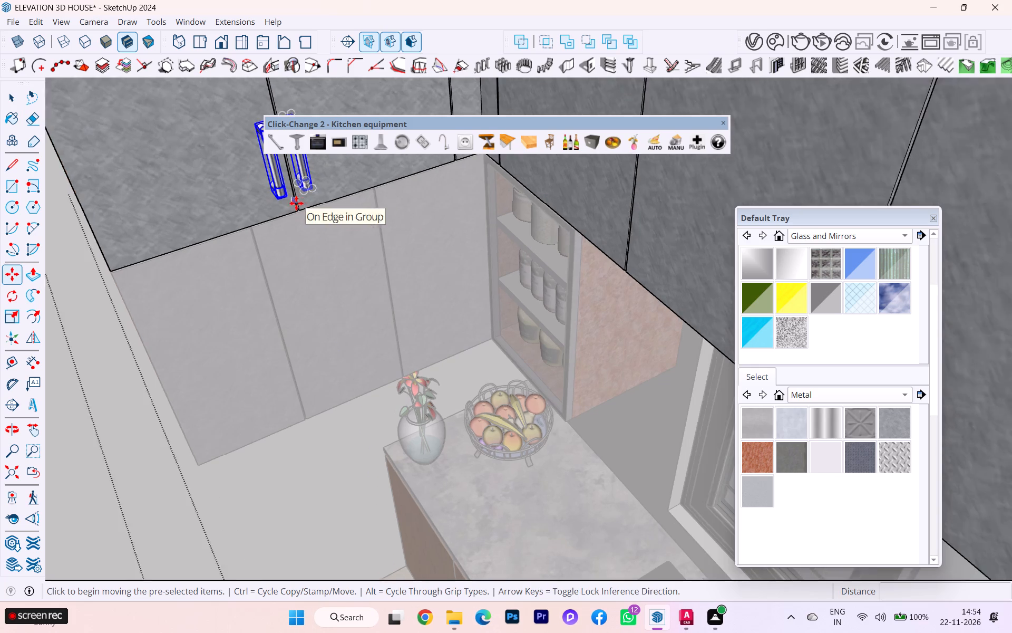
pyautogui.scroll(2, 296, 203)
pyautogui.scroll(-1, 295, 204)
pyautogui.scroll(3, 295, 205)
pyautogui.scroll(-1, 295, 211)
pyautogui.scroll(4, 295, 212)
pyautogui.scroll(-2, 298, 209)
pyautogui.scroll(2, 298, 209)
pyautogui.scroll(-5, 298, 209)
pyautogui.scroll(12, 298, 209)
pyautogui.scroll(-1, 298, 207)
pyautogui.scroll(3, 298, 207)
pyautogui.click(298, 209)
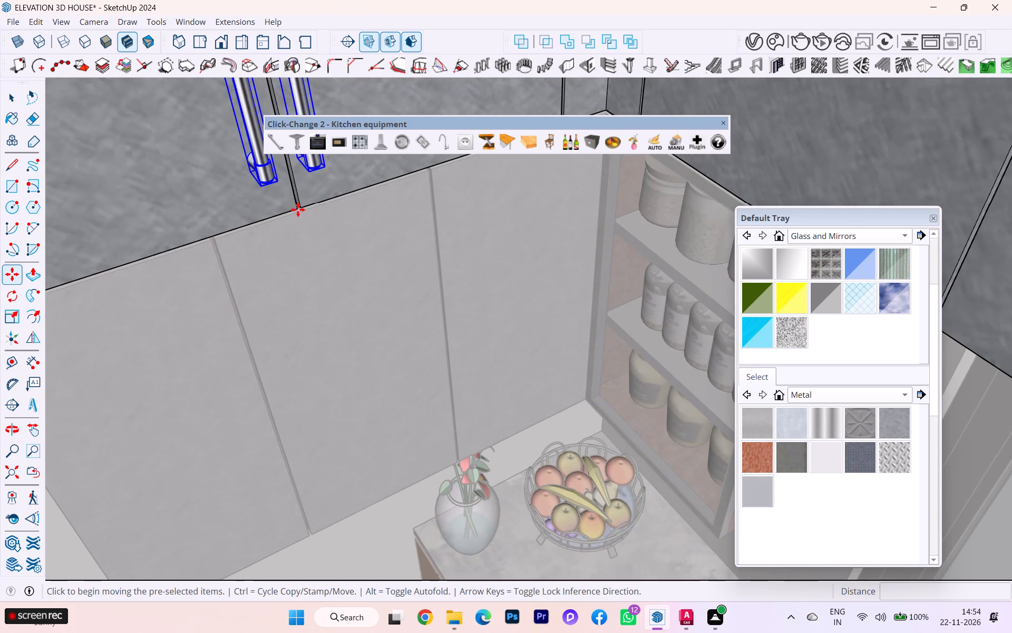
pyautogui.scroll(-5, 328, 209)
pyautogui.scroll(2, 328, 210)
pyautogui.scroll(-4, 329, 210)
pyautogui.scroll(2, 329, 210)
pyautogui.scroll(-4, 329, 210)
pyautogui.scroll(1, 330, 213)
pyautogui.scroll(-6, 331, 213)
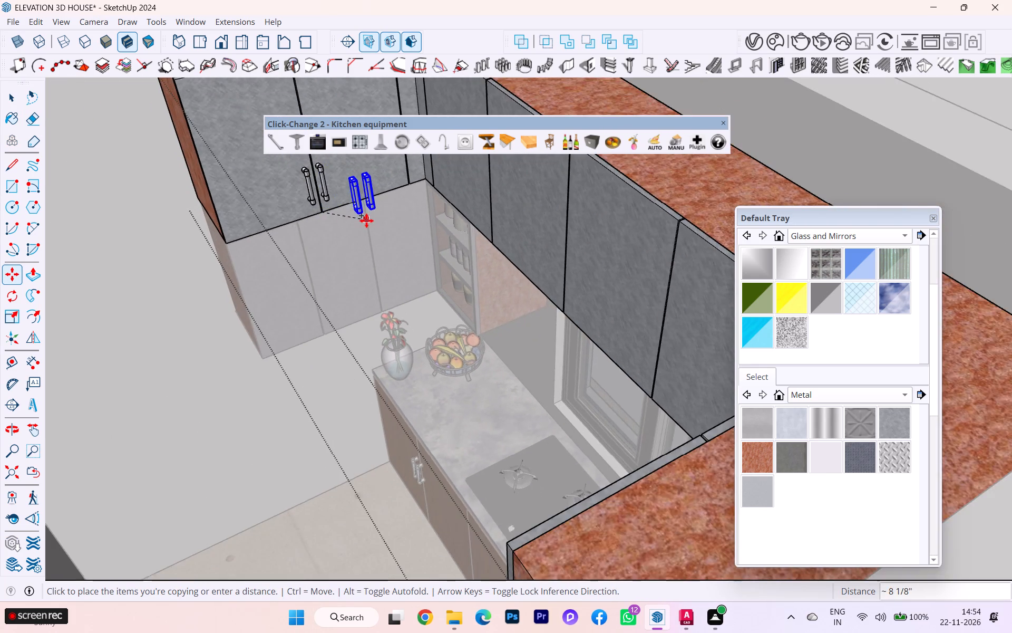
pyautogui.scroll(-1, 366, 220)
pyautogui.moveTo(367, 220); pyautogui.dragTo(549, 249, button='middle')
pyautogui.scroll(6, 645, 236)
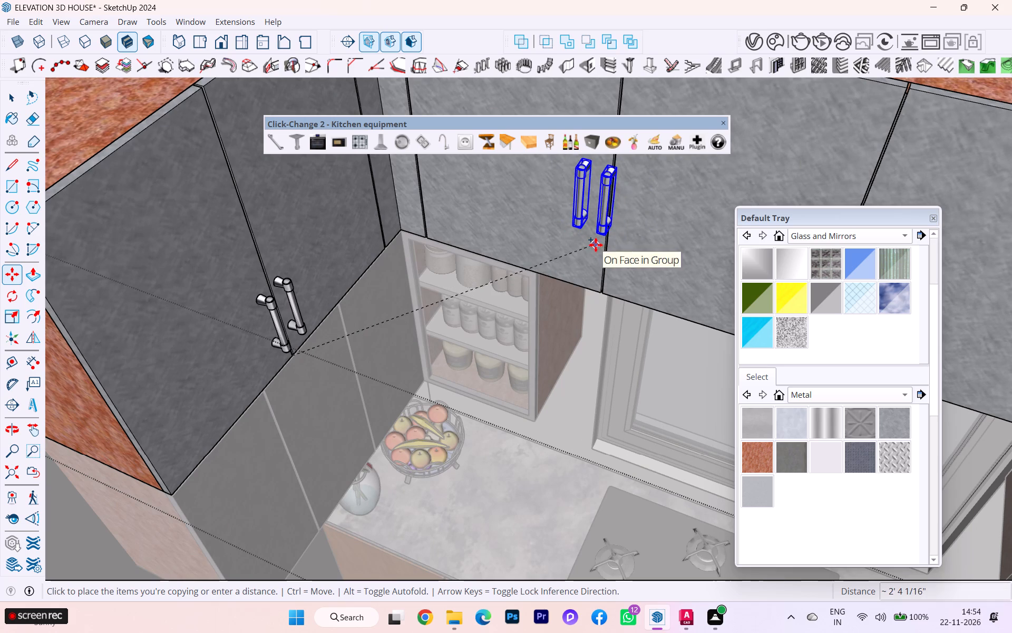
pyautogui.moveTo(607, 249); pyautogui.dragTo(685, 260, button='middle')
pyautogui.scroll(-1, 607, 249)
pyautogui.scroll(1, 685, 260)
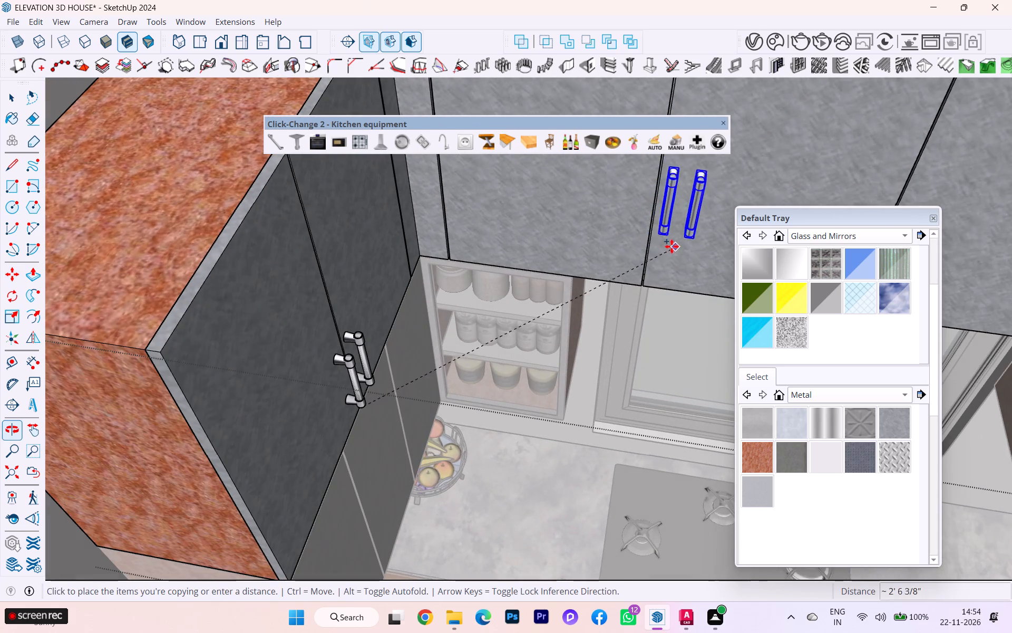
pyautogui.click(628, 239)
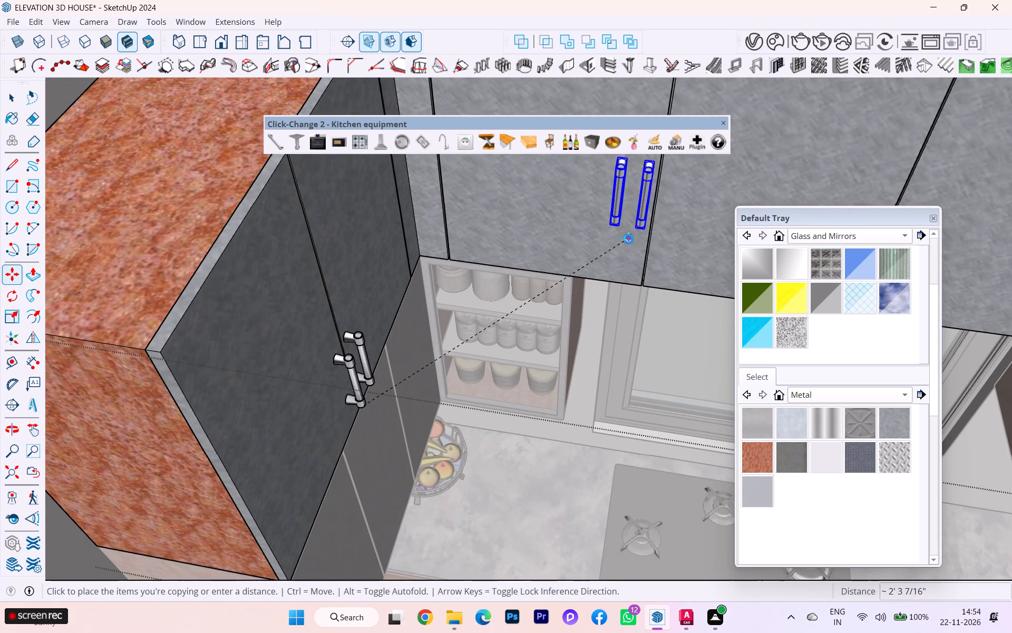
# Move the copied handle pair about 2 1/16" sideways so it straddles the first door gap on the hob wall.
pyautogui.scroll(1, 643, 240)
pyautogui.scroll(-3, 643, 241)
pyautogui.scroll(4, 642, 241)
pyautogui.scroll(-1, 610, 228)
pyautogui.scroll(9, 610, 228)
pyautogui.click(620, 222)
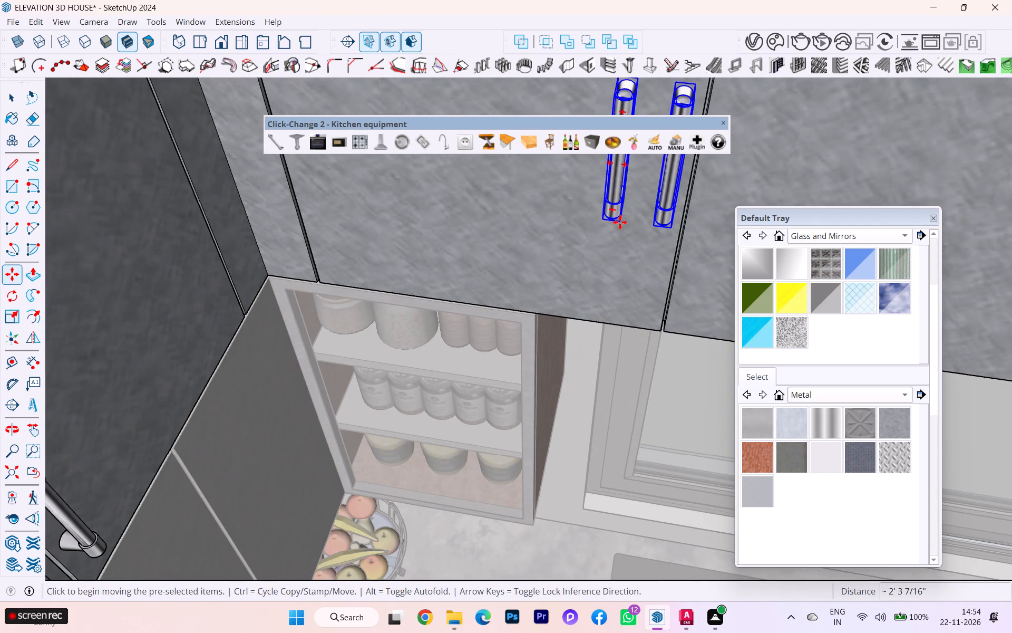
pyautogui.click(663, 232)
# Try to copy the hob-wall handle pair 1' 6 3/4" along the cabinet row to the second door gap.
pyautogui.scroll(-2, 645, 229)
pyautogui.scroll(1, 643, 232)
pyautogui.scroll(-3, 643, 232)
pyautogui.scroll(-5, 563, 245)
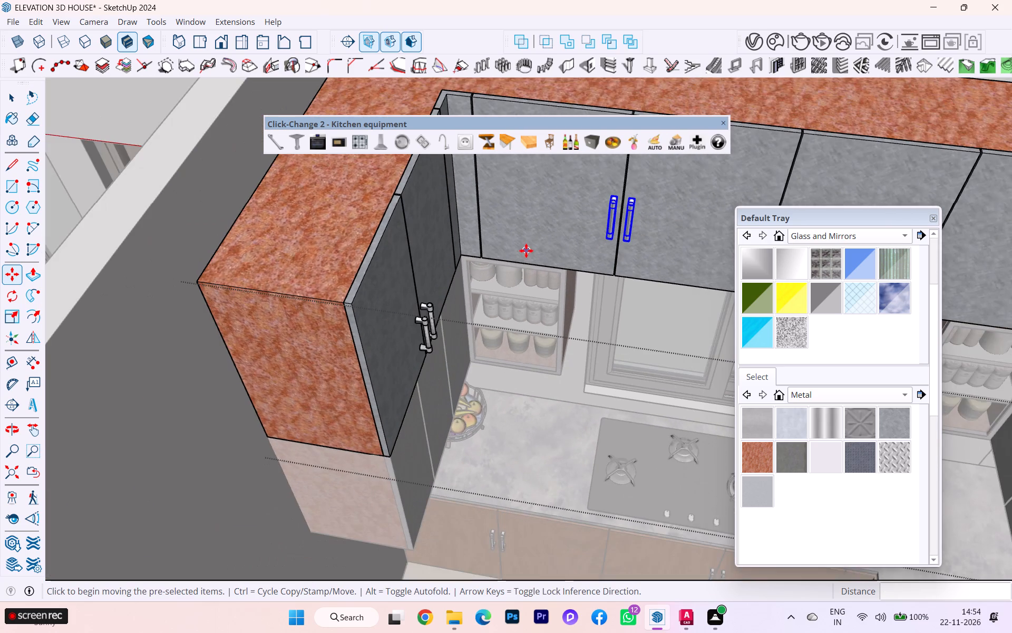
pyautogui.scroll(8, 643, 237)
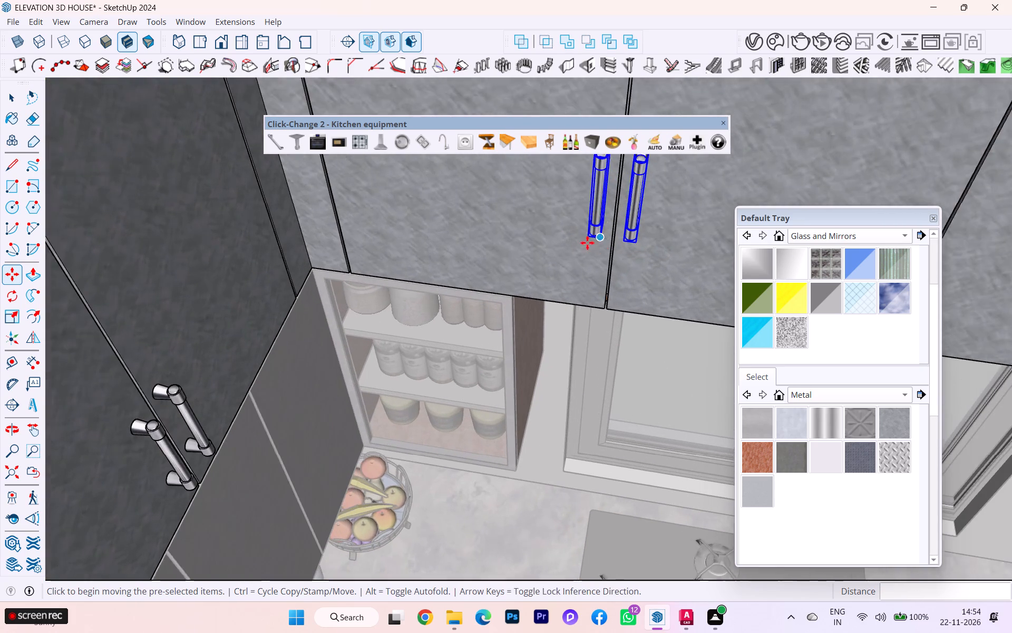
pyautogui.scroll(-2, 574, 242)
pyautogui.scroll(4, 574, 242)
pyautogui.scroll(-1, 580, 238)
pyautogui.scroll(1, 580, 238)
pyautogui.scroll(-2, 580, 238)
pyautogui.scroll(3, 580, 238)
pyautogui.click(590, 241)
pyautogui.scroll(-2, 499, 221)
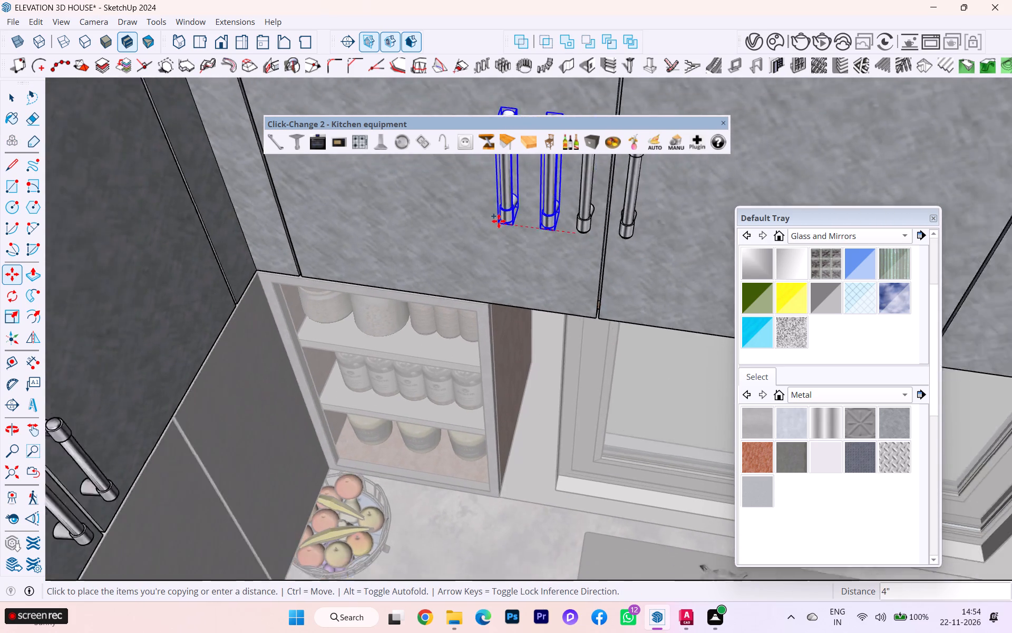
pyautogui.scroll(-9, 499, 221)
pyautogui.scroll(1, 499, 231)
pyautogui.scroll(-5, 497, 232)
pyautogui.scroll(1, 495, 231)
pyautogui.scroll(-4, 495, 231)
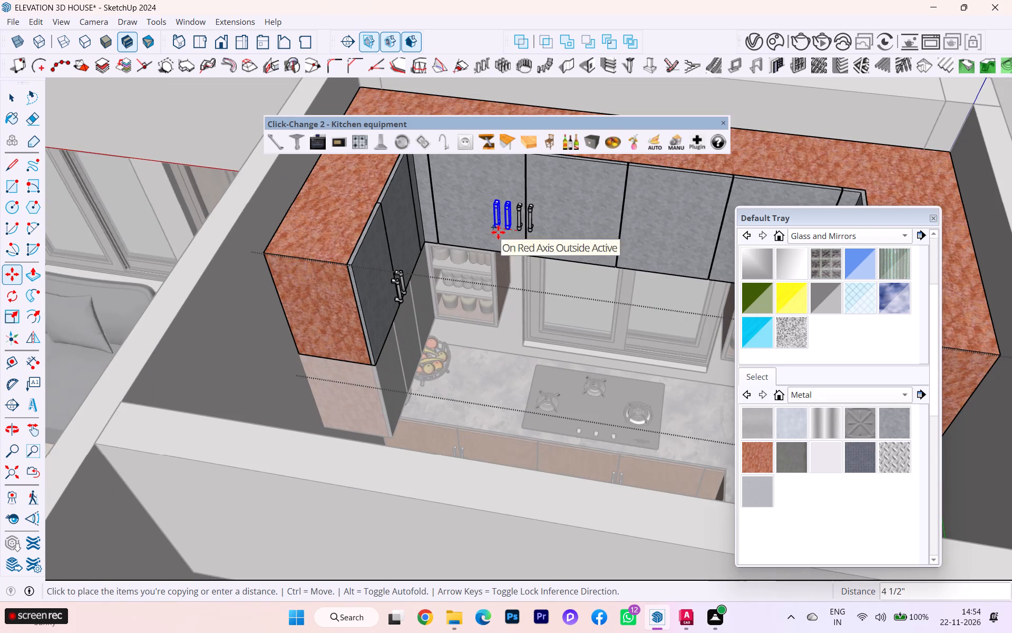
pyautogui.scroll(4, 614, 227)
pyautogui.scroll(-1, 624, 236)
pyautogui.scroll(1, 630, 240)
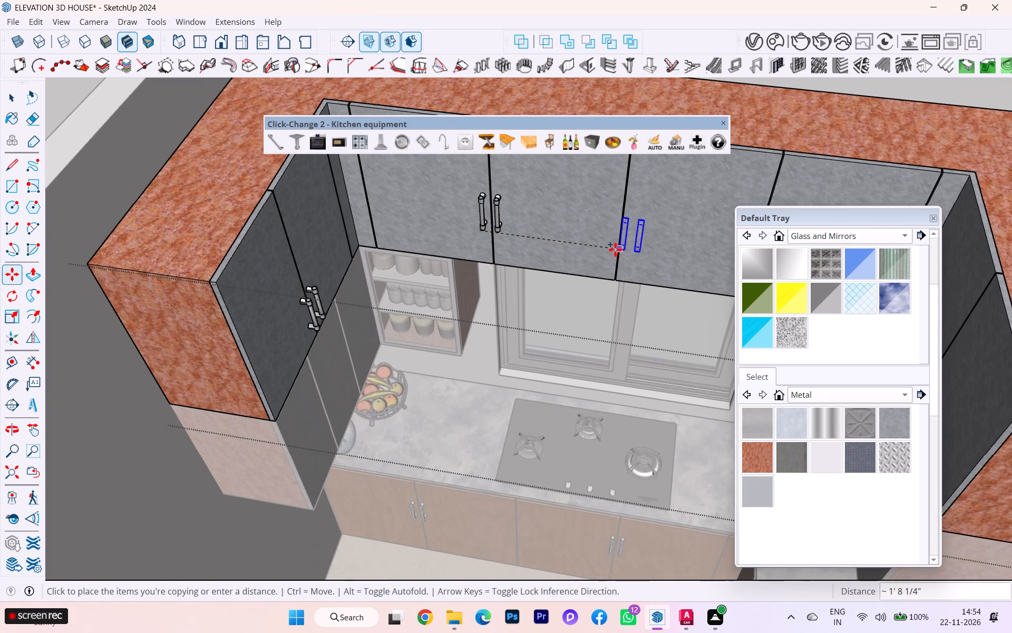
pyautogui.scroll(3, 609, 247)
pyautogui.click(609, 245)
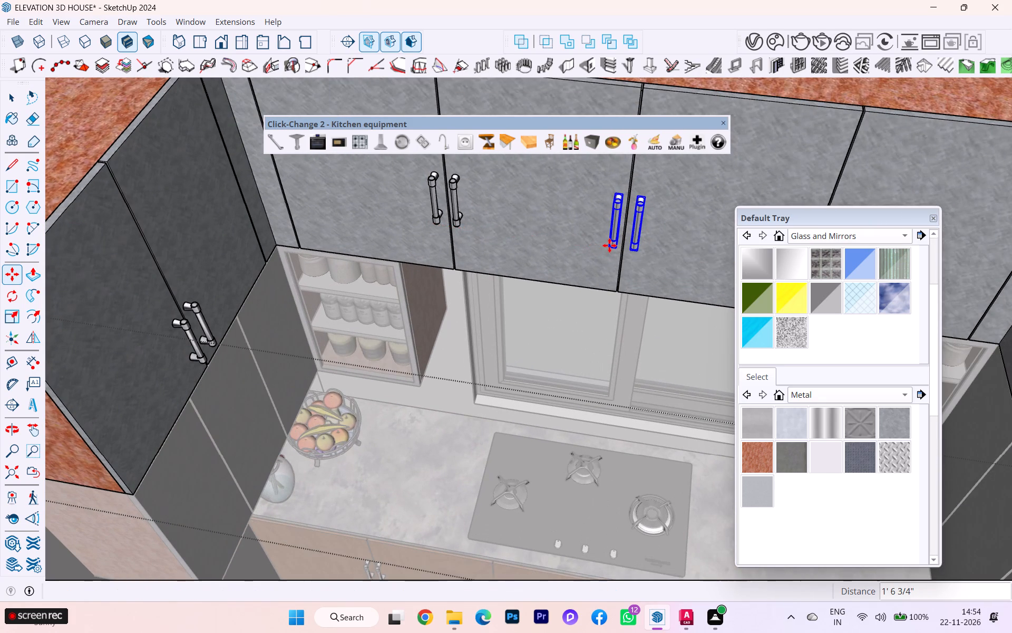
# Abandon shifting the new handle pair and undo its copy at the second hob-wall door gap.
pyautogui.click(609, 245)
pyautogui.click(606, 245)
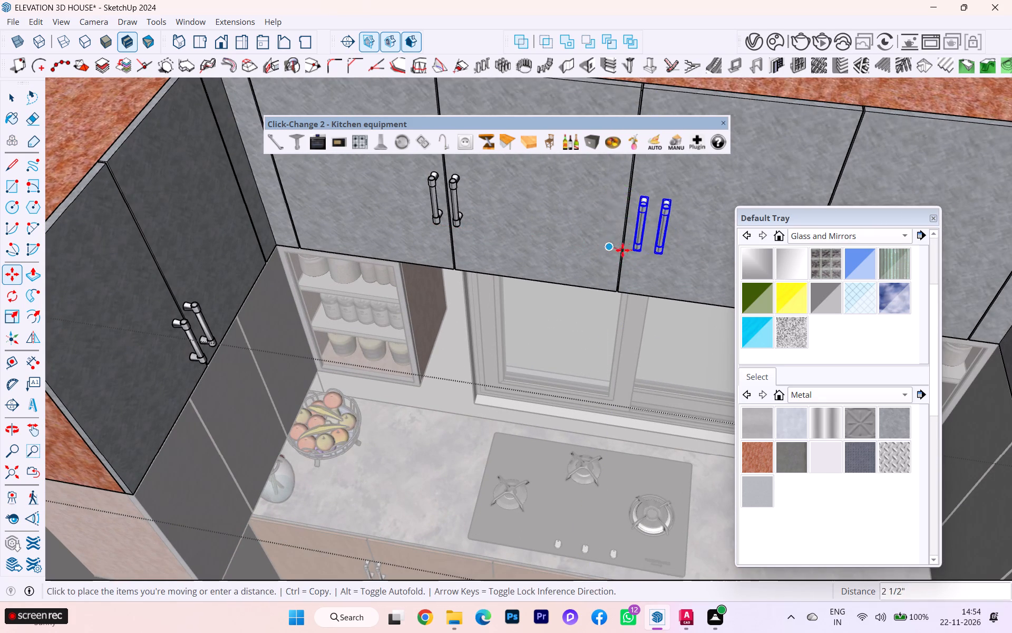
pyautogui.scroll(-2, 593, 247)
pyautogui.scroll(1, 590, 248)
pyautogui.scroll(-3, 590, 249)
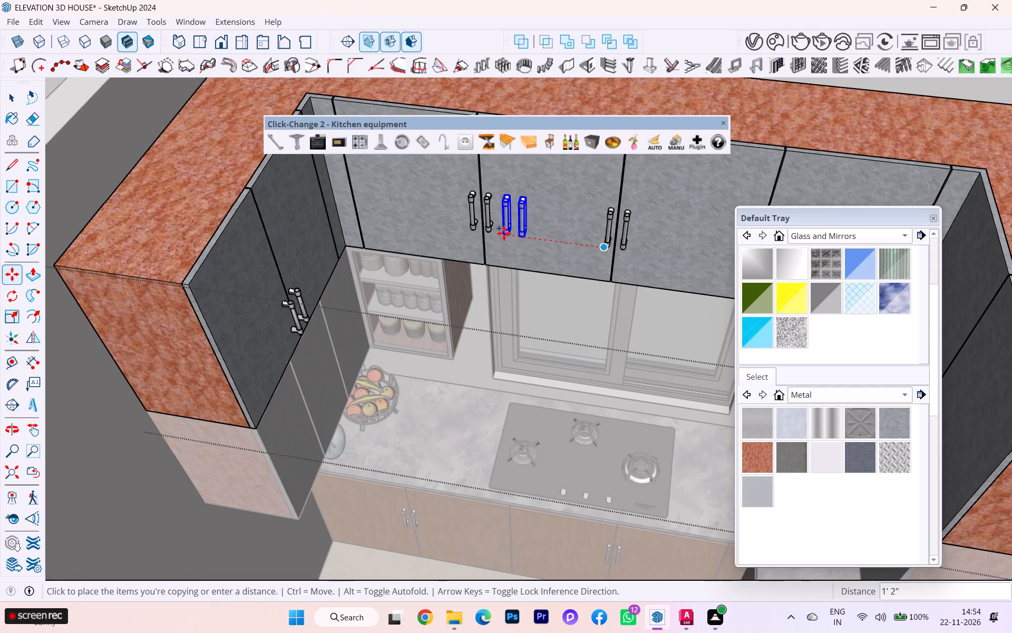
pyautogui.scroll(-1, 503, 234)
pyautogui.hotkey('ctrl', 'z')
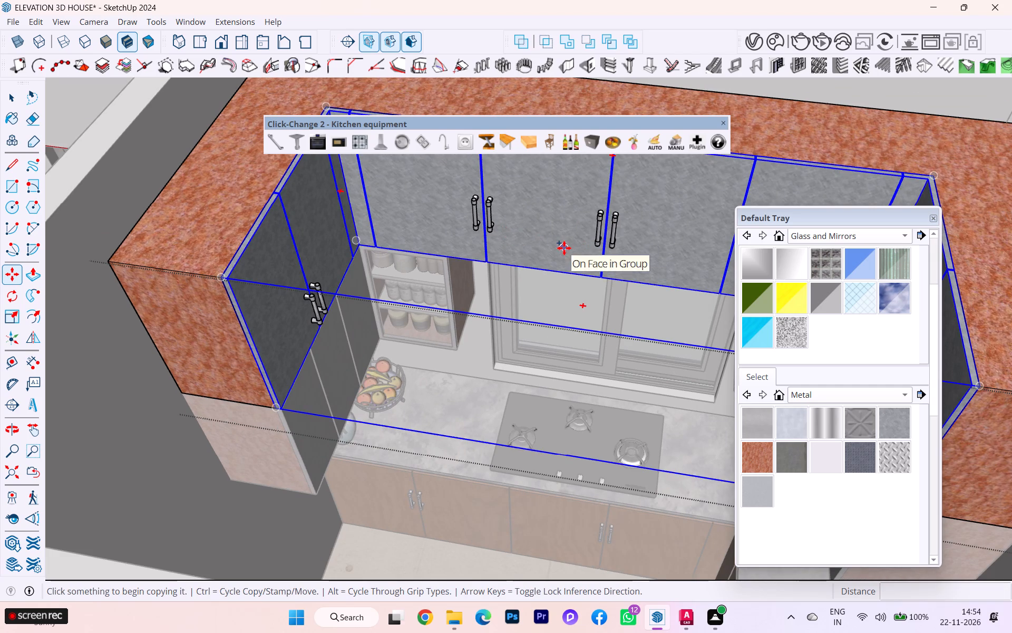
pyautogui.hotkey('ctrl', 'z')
# Copy both handles at the first hob-wall door gap along the red axis to the third door gap.
pyautogui.scroll(3, 472, 226)
pyautogui.scroll(-1, 480, 242)
pyautogui.scroll(1, 480, 242)
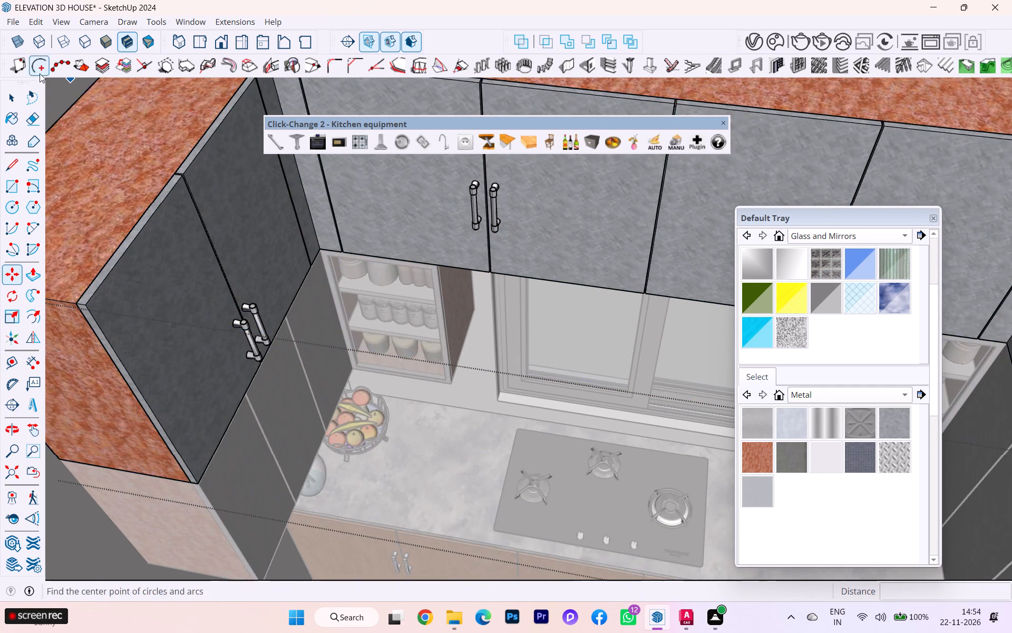
pyautogui.click(11, 93)
pyautogui.click(472, 217)
pyautogui.keyDown('ctrl'); pyautogui.click(496, 213); pyautogui.keyUp('ctrl')
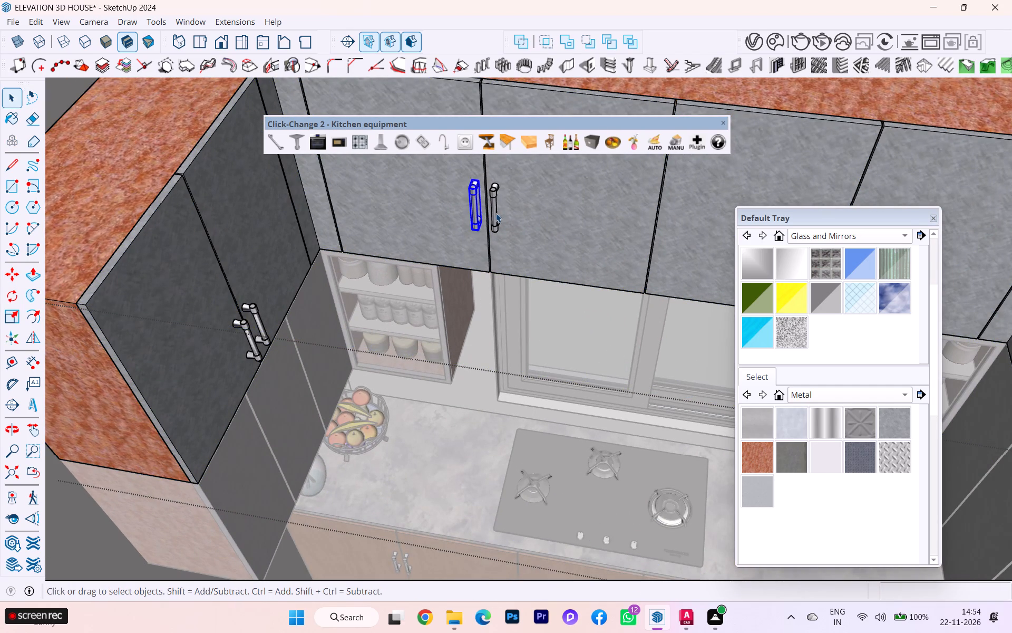
pyautogui.keyDown('ctrl'); pyautogui.click(475, 202); pyautogui.keyUp('ctrl')
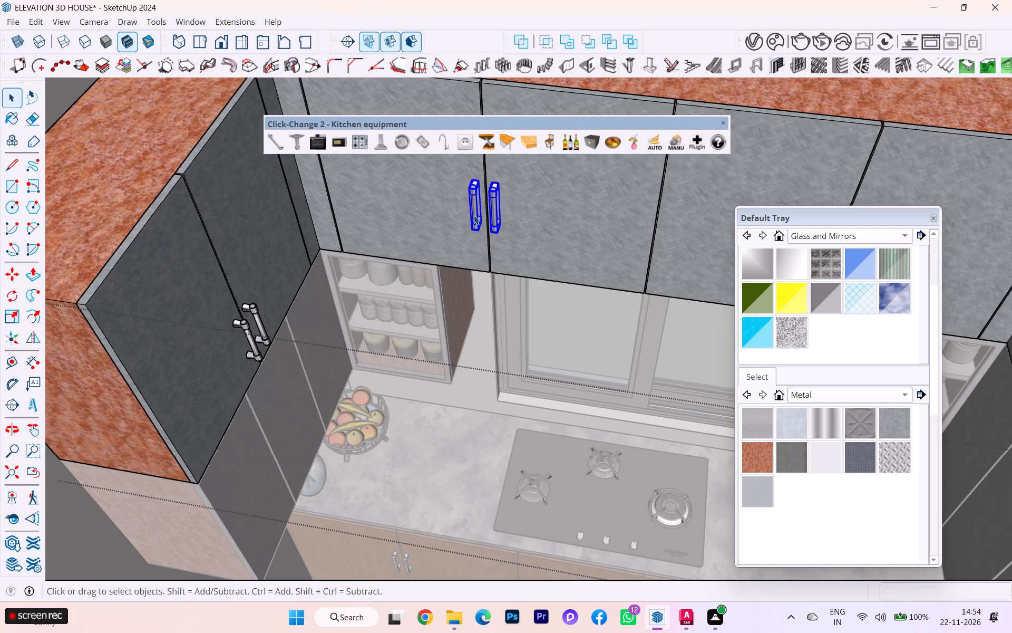
pyautogui.press('m')
pyautogui.press('Return')
pyautogui.scroll(3, 481, 216)
pyautogui.scroll(-3, 481, 216)
pyautogui.scroll(2, 479, 218)
pyautogui.scroll(-1, 472, 229)
pyautogui.scroll(7, 472, 231)
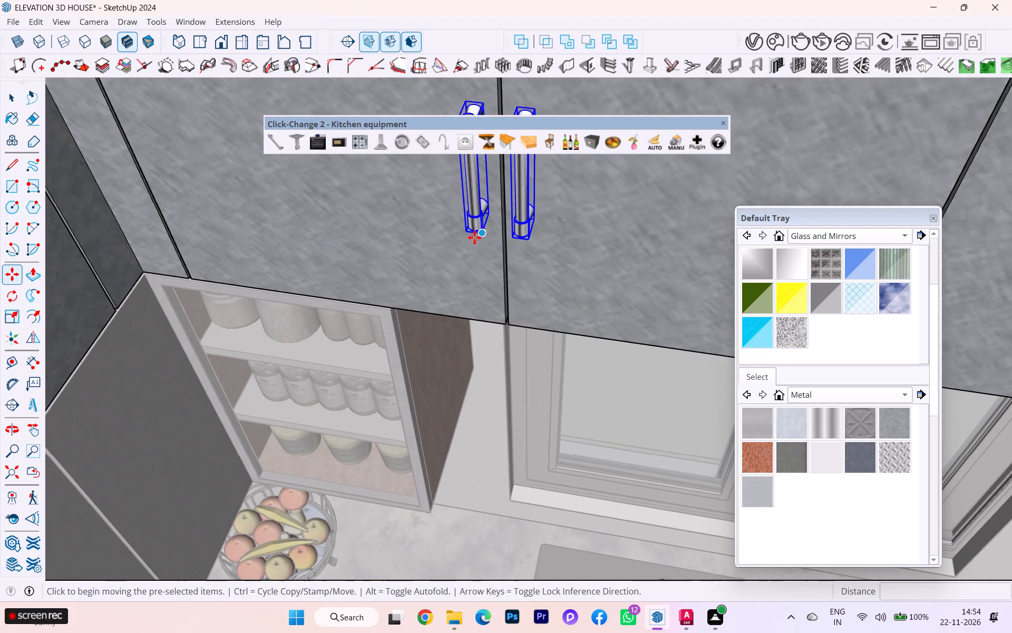
pyautogui.click(482, 233)
pyautogui.scroll(-1, 524, 245)
pyautogui.scroll(1, 524, 245)
pyautogui.scroll(-2, 523, 245)
pyautogui.scroll(4, 516, 244)
pyautogui.scroll(-2, 512, 243)
pyautogui.scroll(1, 483, 230)
pyautogui.scroll(-4, 483, 230)
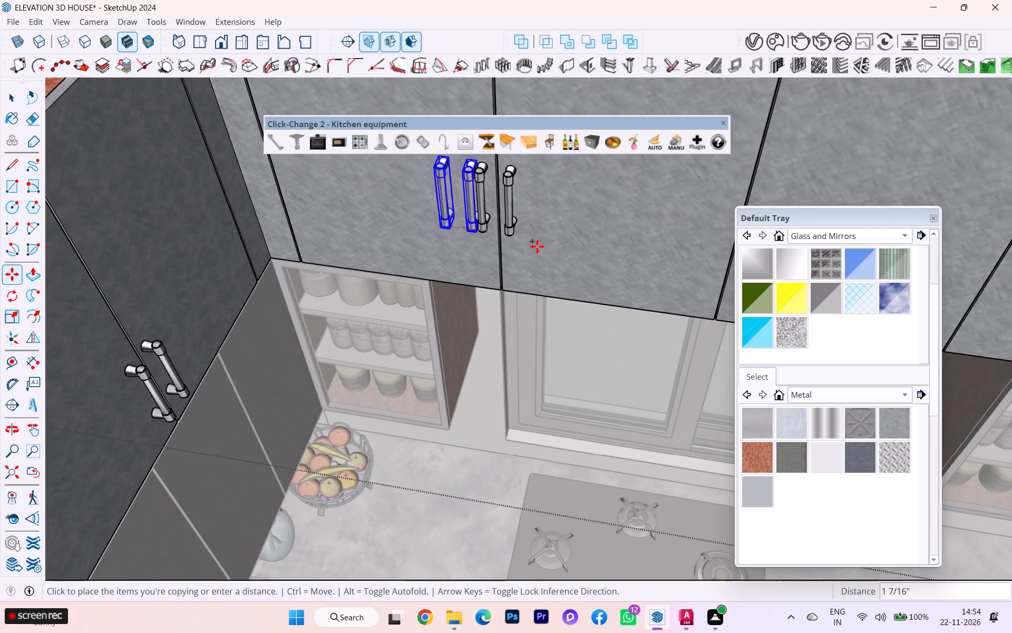
pyautogui.scroll(-3, 597, 251)
pyautogui.press('Right')
pyautogui.scroll(-5, 517, 227)
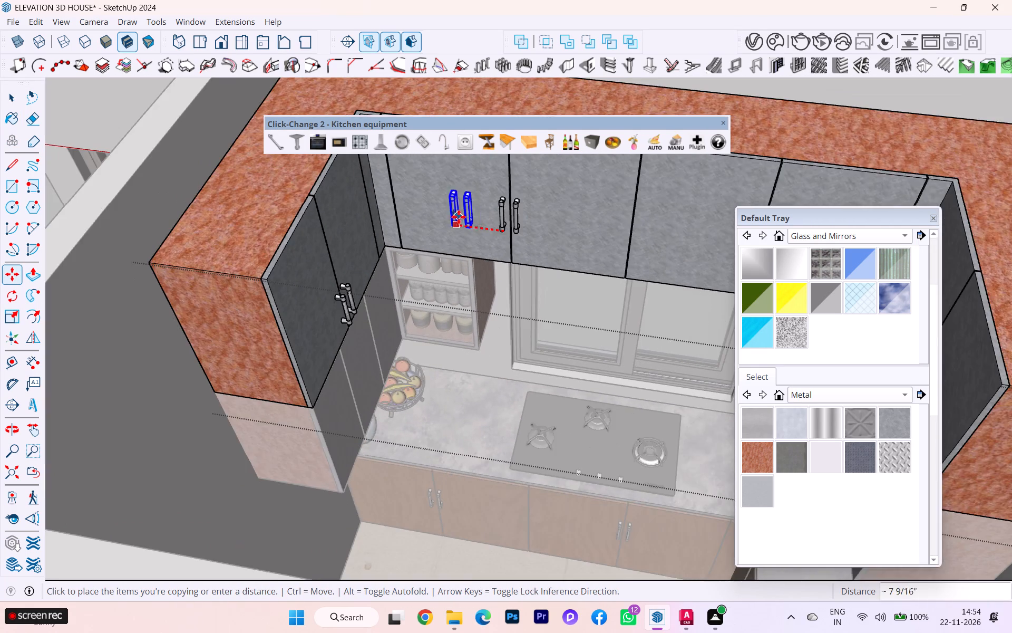
pyautogui.scroll(-2, 459, 217)
pyautogui.scroll(2, 468, 218)
pyautogui.scroll(-5, 464, 217)
pyautogui.scroll(7, 608, 232)
pyautogui.scroll(2, 661, 229)
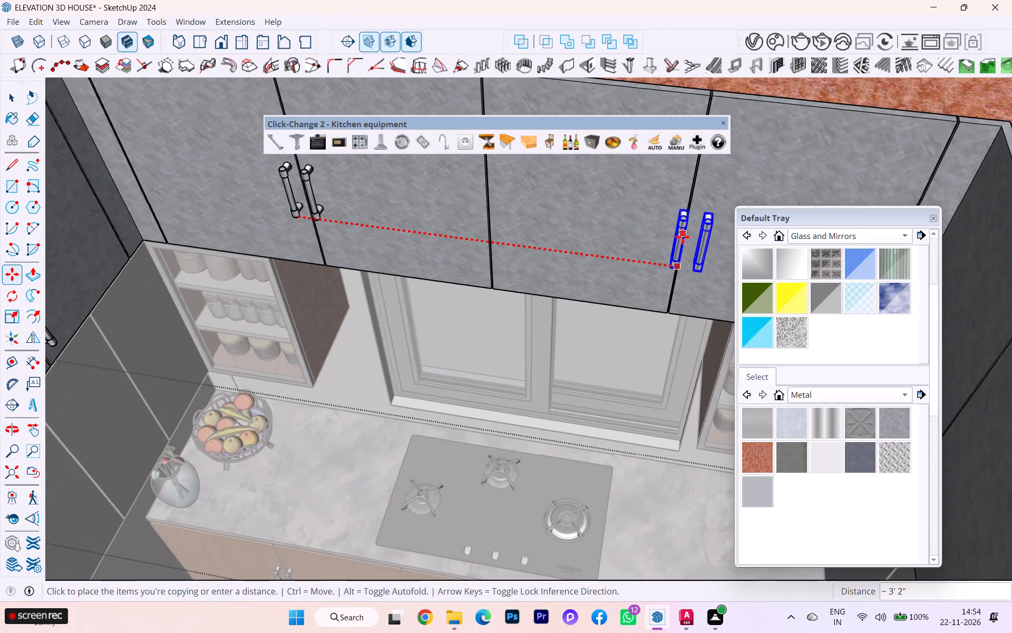
pyautogui.scroll(3, 682, 238)
pyautogui.click(669, 241)
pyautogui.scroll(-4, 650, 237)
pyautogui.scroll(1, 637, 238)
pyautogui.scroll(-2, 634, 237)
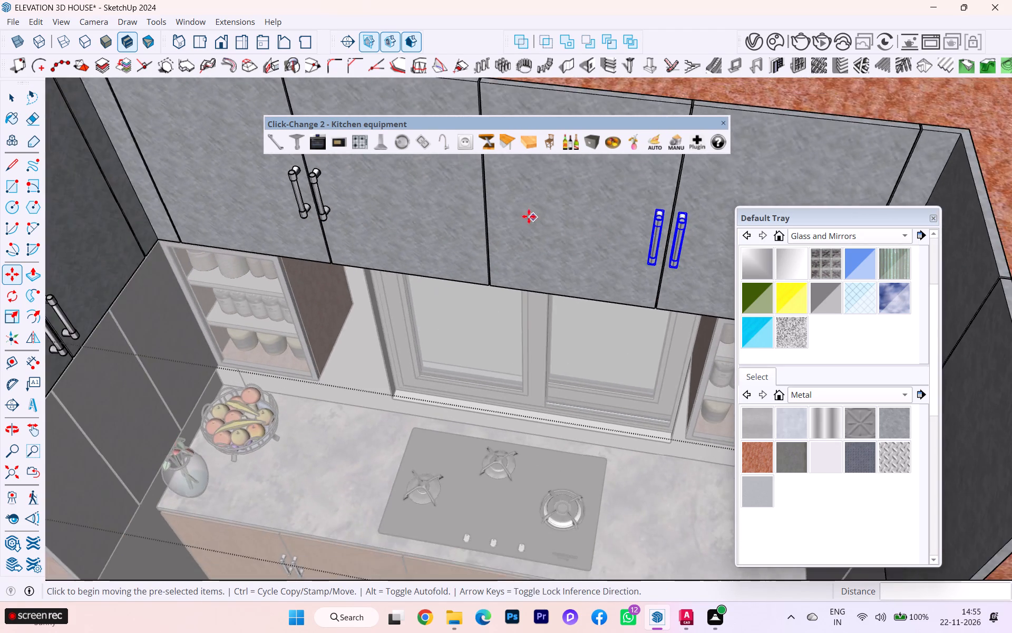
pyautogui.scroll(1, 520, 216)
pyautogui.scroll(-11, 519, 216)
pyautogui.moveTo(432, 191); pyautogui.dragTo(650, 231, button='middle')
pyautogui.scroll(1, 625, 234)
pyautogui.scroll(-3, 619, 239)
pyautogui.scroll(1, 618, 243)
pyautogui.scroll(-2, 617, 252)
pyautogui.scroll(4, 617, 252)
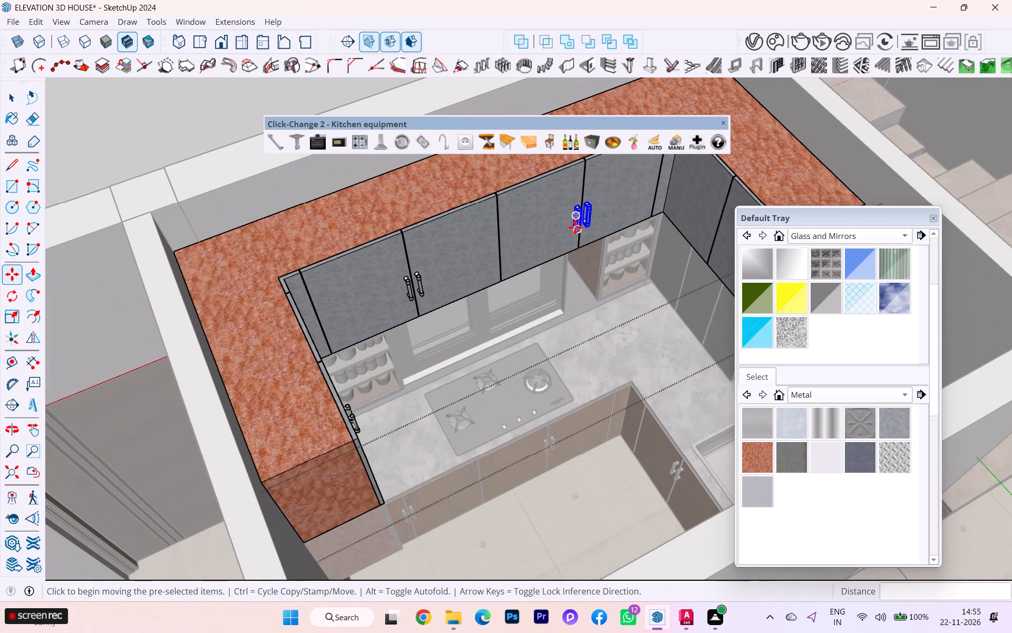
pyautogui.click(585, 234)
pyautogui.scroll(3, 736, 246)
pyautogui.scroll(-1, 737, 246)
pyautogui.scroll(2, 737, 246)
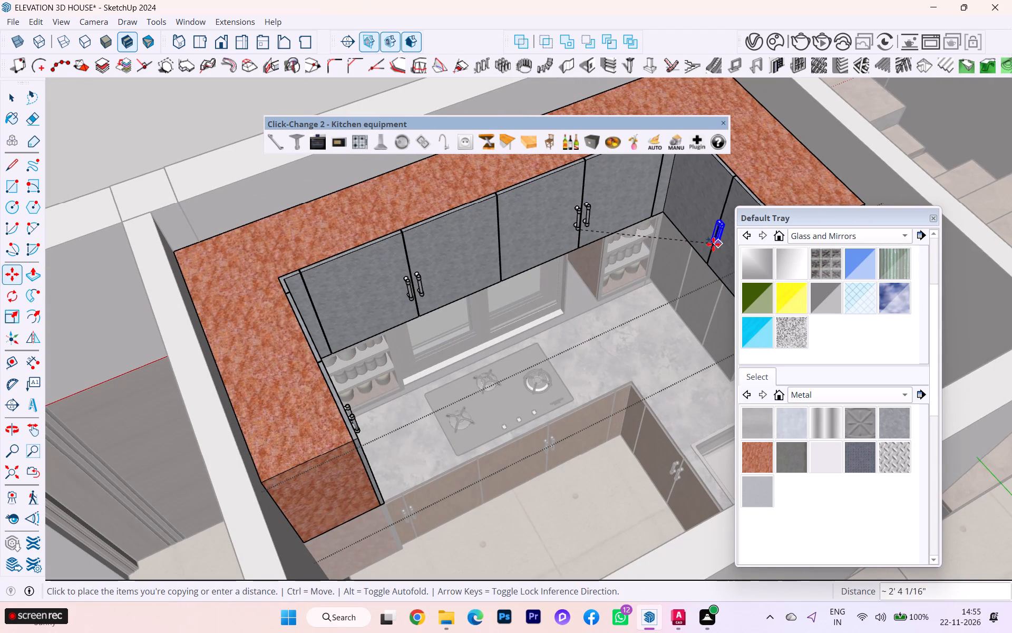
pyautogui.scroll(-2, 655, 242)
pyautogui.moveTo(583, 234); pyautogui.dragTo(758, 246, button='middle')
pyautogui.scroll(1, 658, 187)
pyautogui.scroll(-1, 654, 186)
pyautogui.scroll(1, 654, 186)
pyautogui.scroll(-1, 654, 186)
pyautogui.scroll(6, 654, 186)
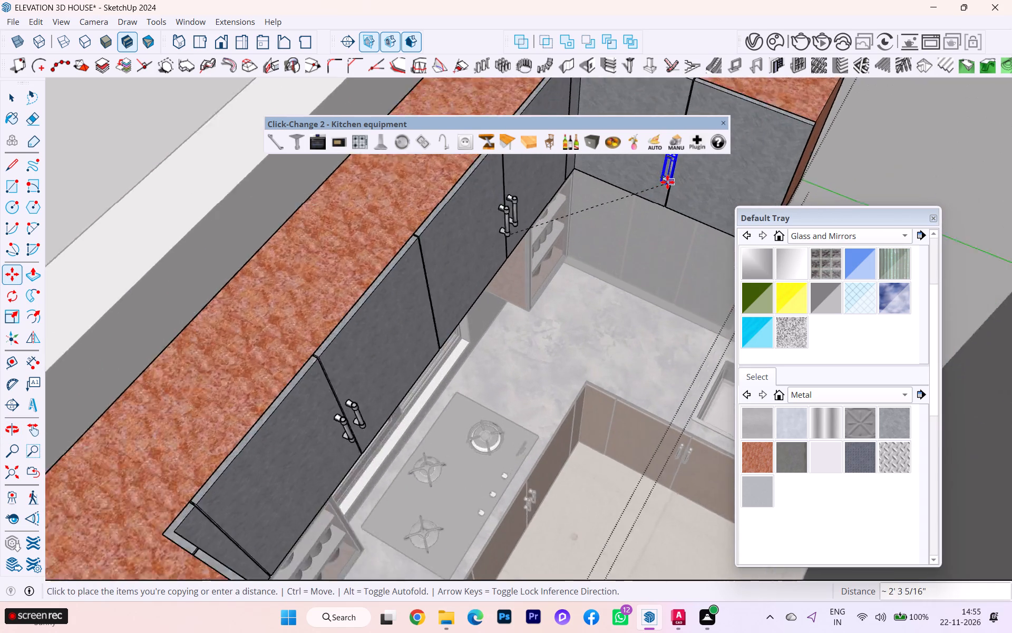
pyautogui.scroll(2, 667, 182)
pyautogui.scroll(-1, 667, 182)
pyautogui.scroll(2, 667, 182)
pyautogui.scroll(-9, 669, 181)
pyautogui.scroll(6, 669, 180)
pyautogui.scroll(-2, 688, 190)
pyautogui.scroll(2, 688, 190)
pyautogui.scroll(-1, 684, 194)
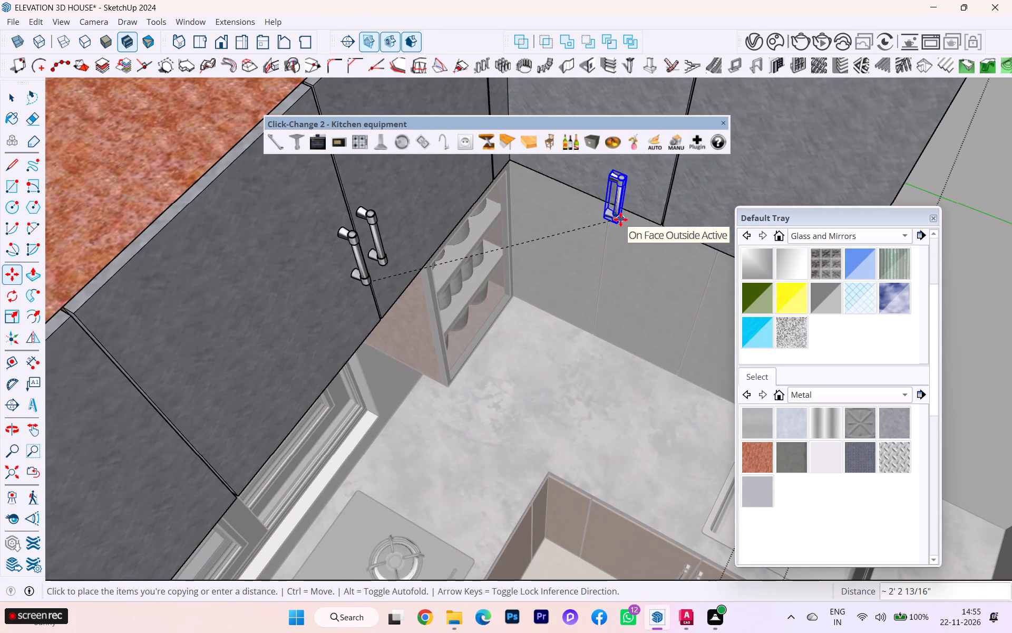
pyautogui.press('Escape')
# Copy the handle pair from the hob wall's third door gap about 1' 10 3/8" onto the sink-side wall cabinet.
pyautogui.click(368, 276)
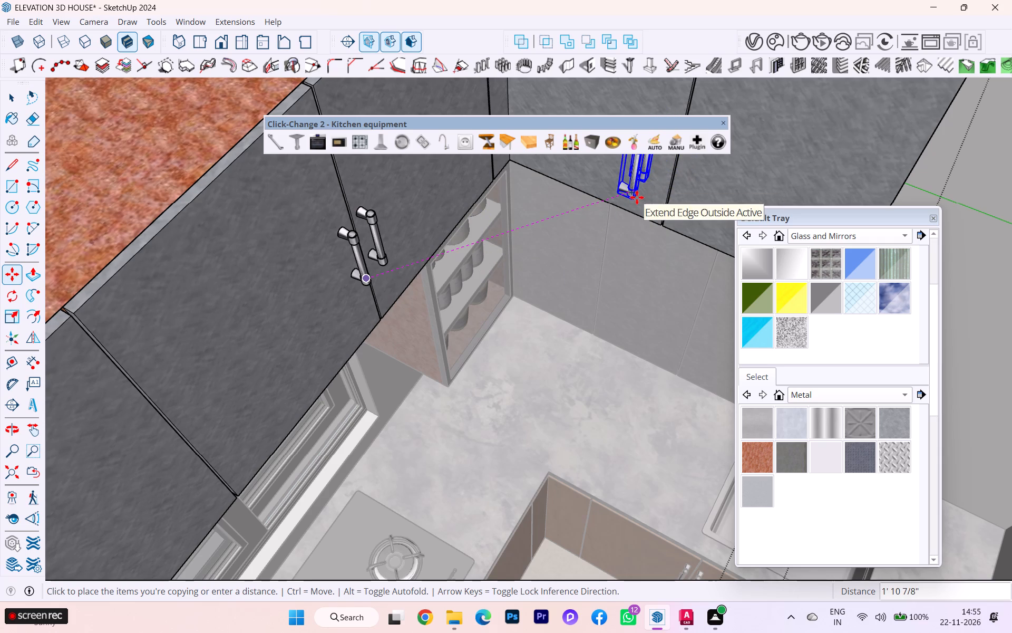
pyautogui.scroll(-1, 637, 198)
pyautogui.scroll(4, 637, 198)
pyautogui.scroll(-3, 637, 198)
pyautogui.moveTo(622, 250); pyautogui.dragTo(784, 247, button='middle')
pyautogui.scroll(1, 658, 229)
pyautogui.scroll(-3, 654, 234)
pyautogui.scroll(1, 631, 249)
pyautogui.scroll(-1, 629, 250)
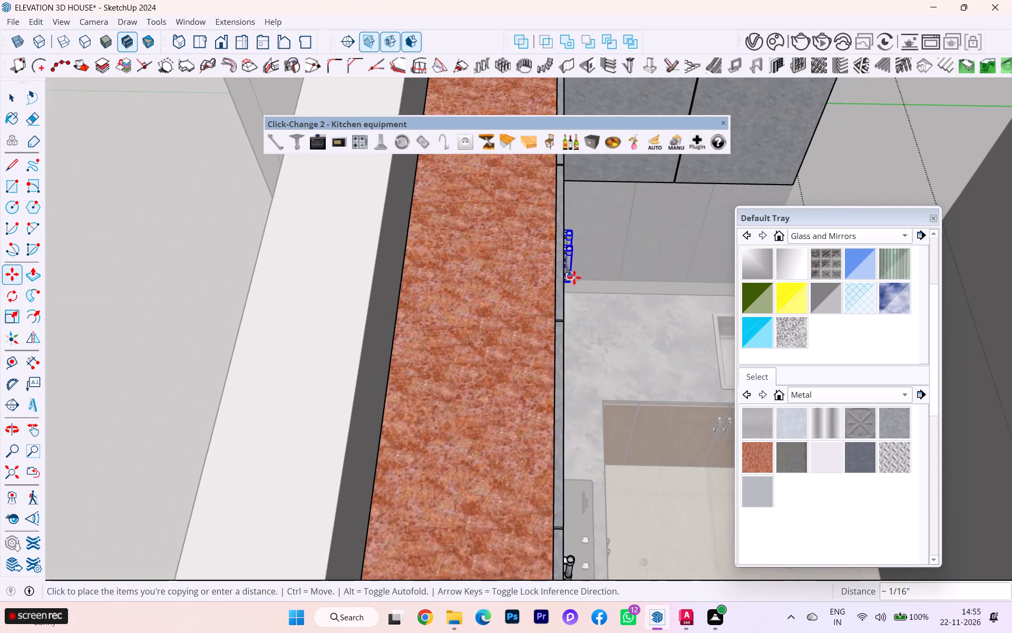
pyautogui.scroll(-1, 563, 293)
pyautogui.scroll(2, 559, 298)
pyautogui.scroll(-3, 555, 306)
pyautogui.scroll(1, 554, 307)
pyautogui.scroll(-5, 554, 308)
pyautogui.scroll(1, 552, 312)
pyautogui.scroll(-1, 552, 312)
pyautogui.scroll(6, 640, 172)
pyautogui.scroll(-1, 641, 202)
pyautogui.scroll(2, 641, 202)
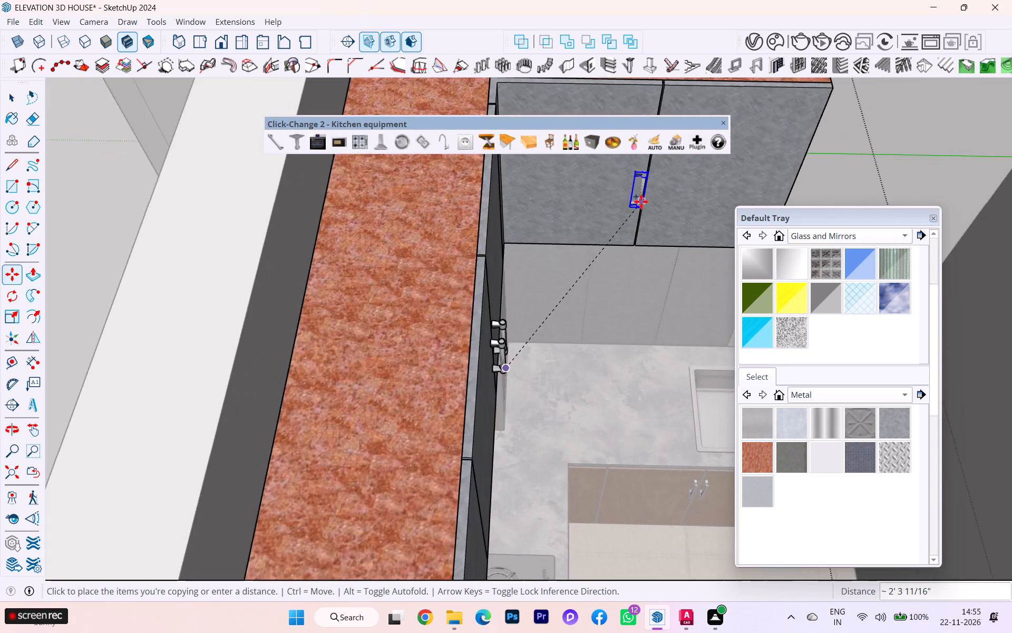
pyautogui.scroll(12, 641, 202)
pyautogui.scroll(-7, 666, 250)
pyautogui.scroll(3, 666, 250)
pyautogui.scroll(-2, 666, 250)
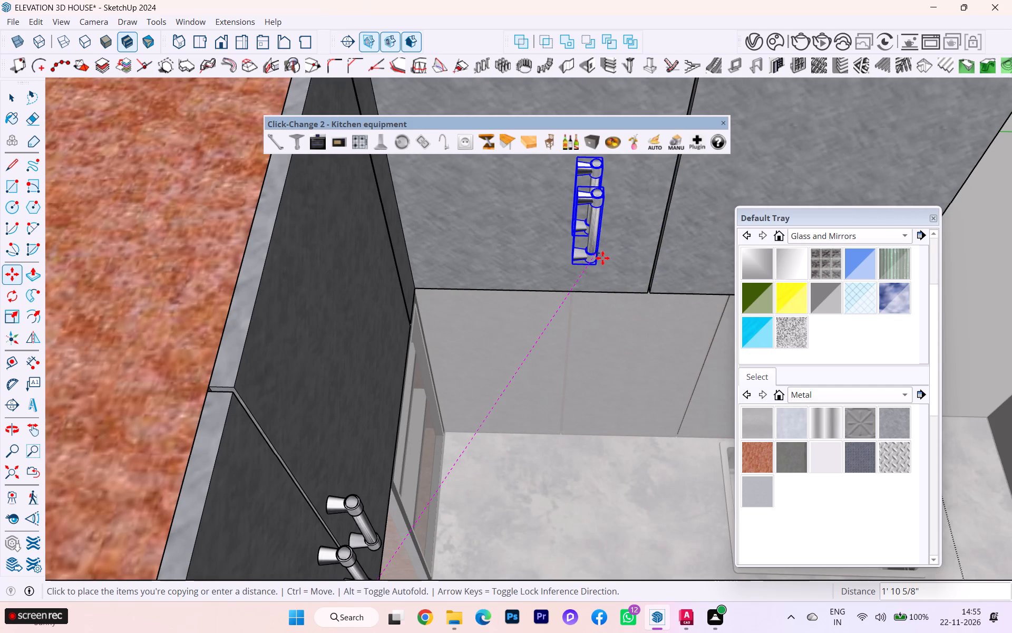
pyautogui.click(601, 260)
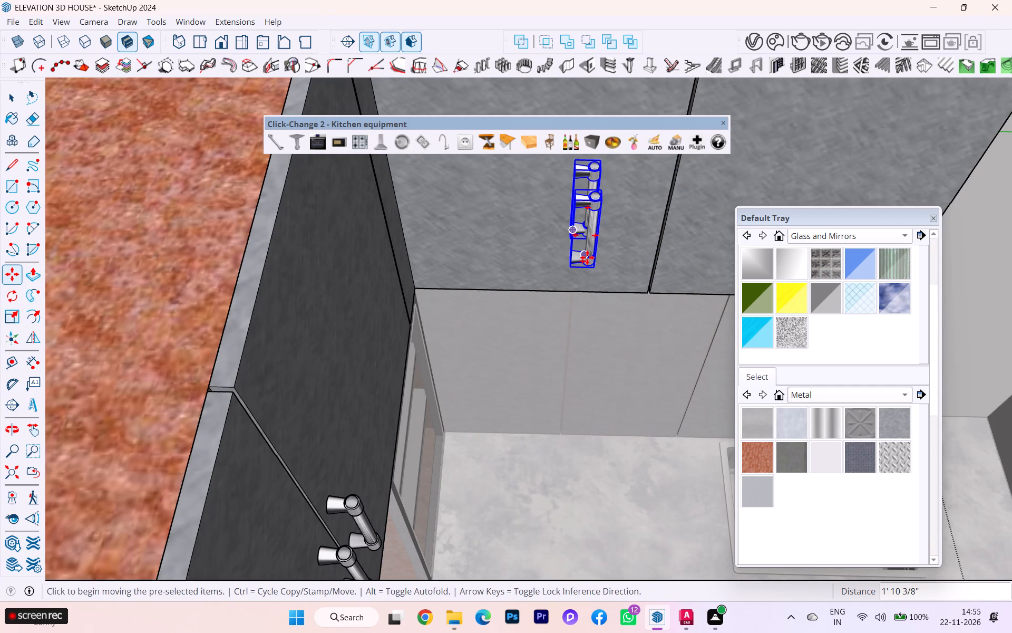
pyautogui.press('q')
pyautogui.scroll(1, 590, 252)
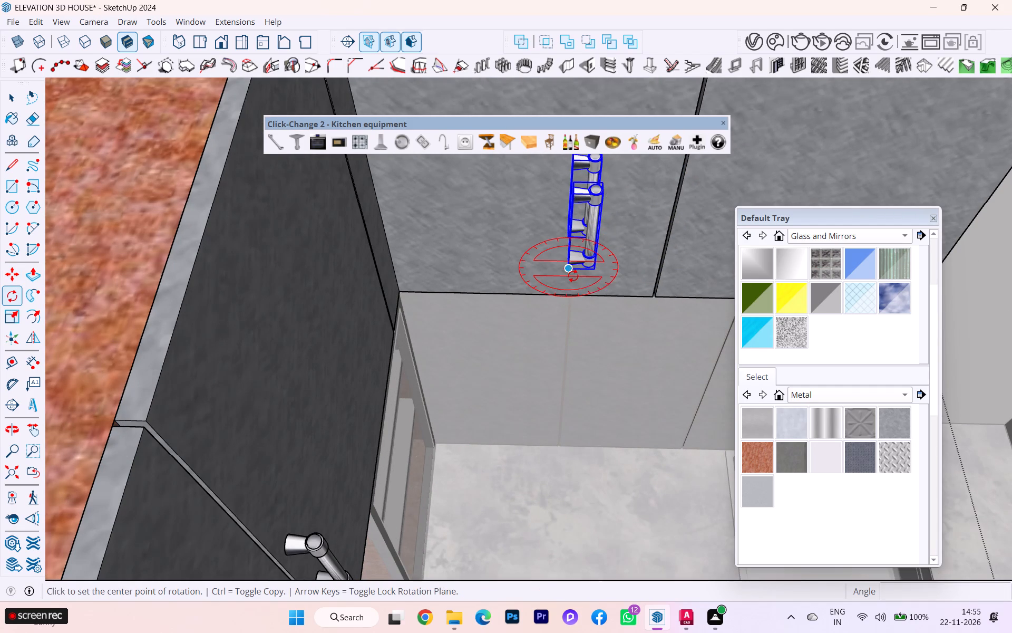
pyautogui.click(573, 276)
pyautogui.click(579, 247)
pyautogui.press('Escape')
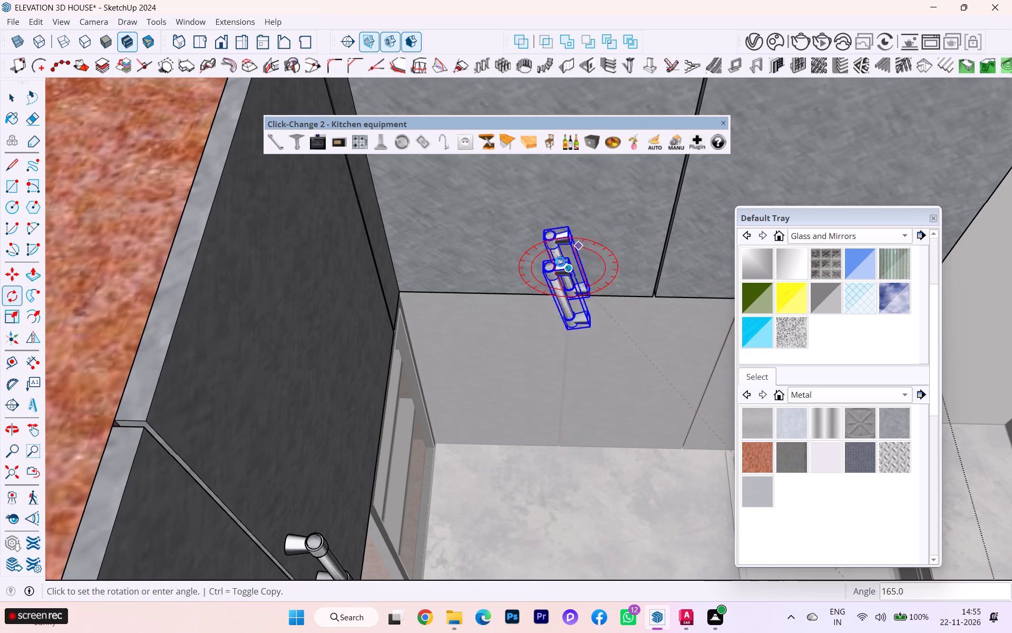
# Rotate the copied handle pair 90° about the vertical blue axis so it runs parallel to the sink-side cabinet doors.
pyautogui.scroll(2, 592, 266)
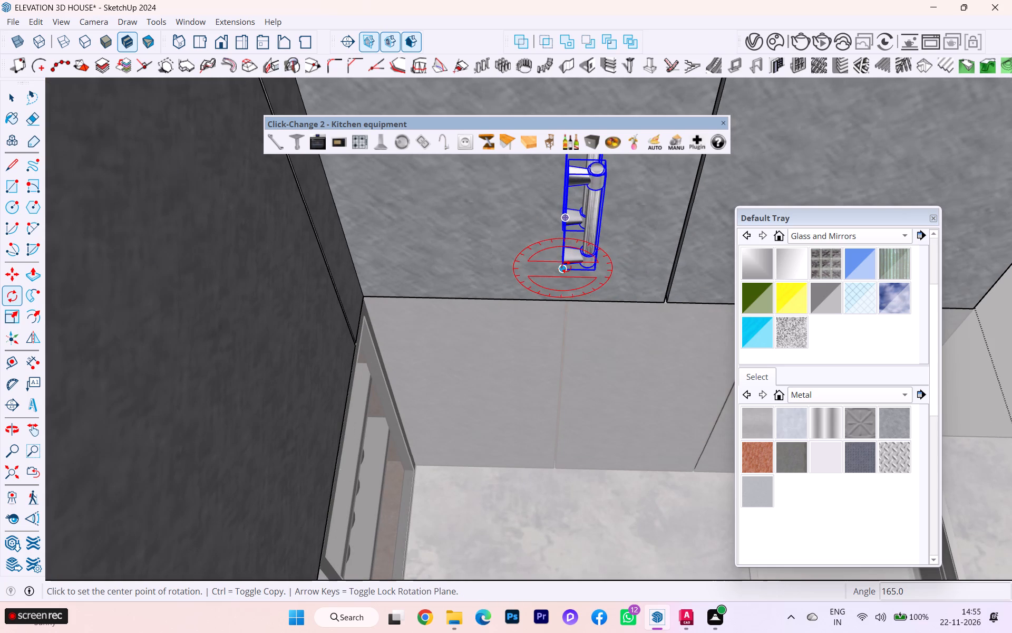
pyautogui.press('Up')
pyautogui.click(562, 281)
pyautogui.click(608, 283)
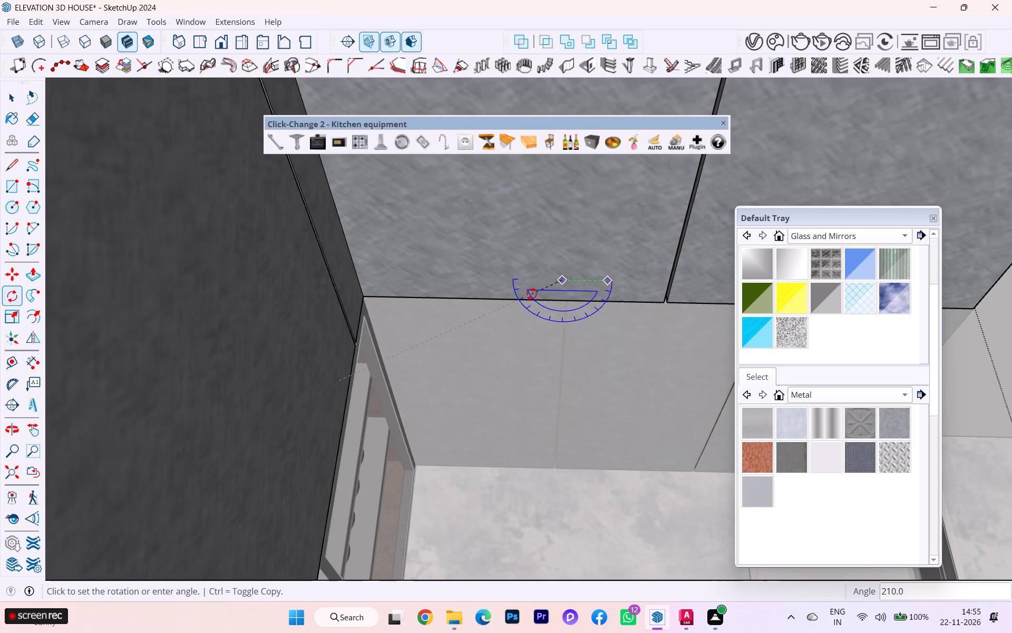
pyautogui.write('90')
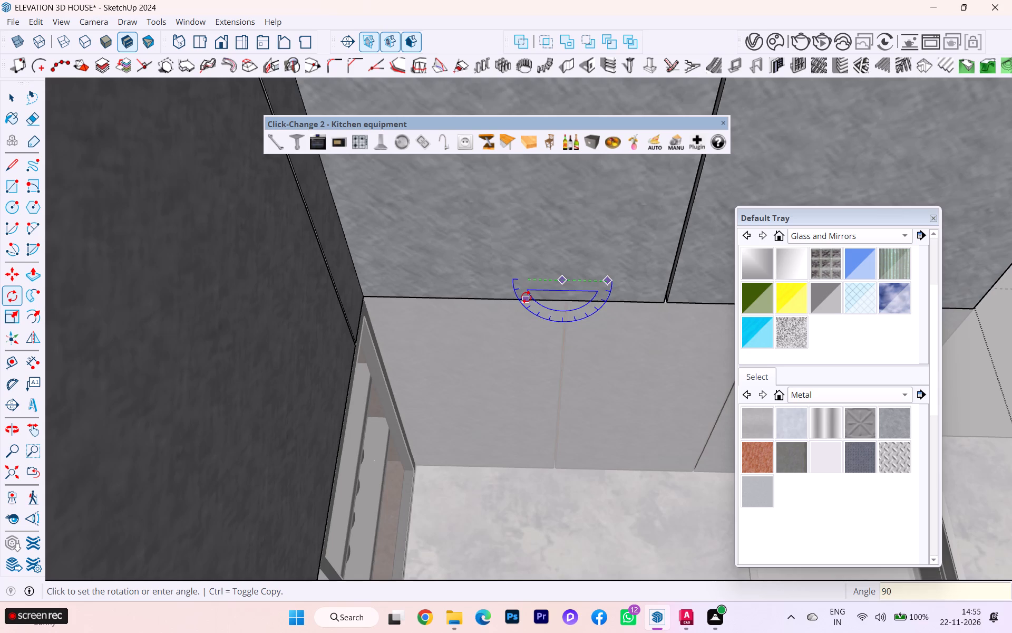
pyautogui.press('Return')
# Flip the rotated handle pair about the plane parallel to the door face so the bars face out into the kitchen.
pyautogui.scroll(3, 599, 326)
pyautogui.scroll(-6, 599, 326)
pyautogui.scroll(1, 579, 313)
pyautogui.scroll(-2, 579, 313)
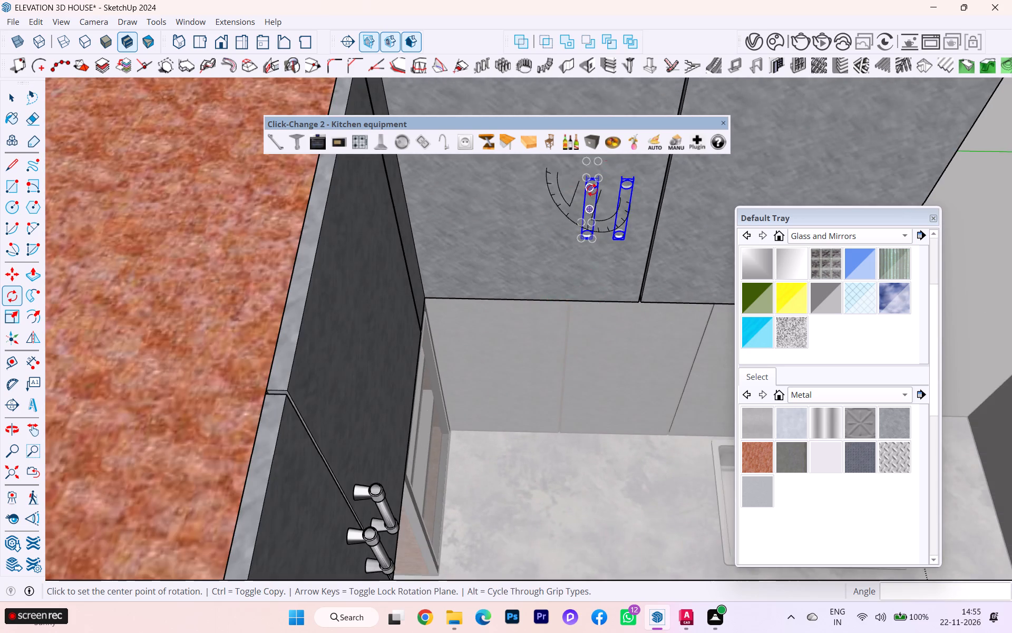
pyautogui.scroll(1, 592, 190)
pyautogui.scroll(-2, 592, 190)
pyautogui.scroll(17, 592, 190)
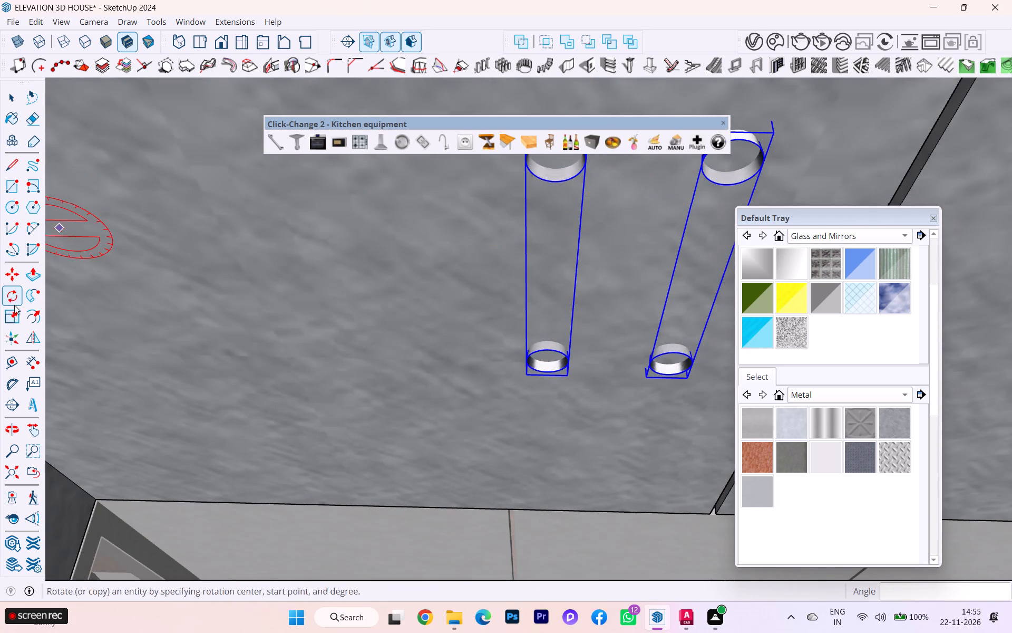
pyautogui.click(35, 343)
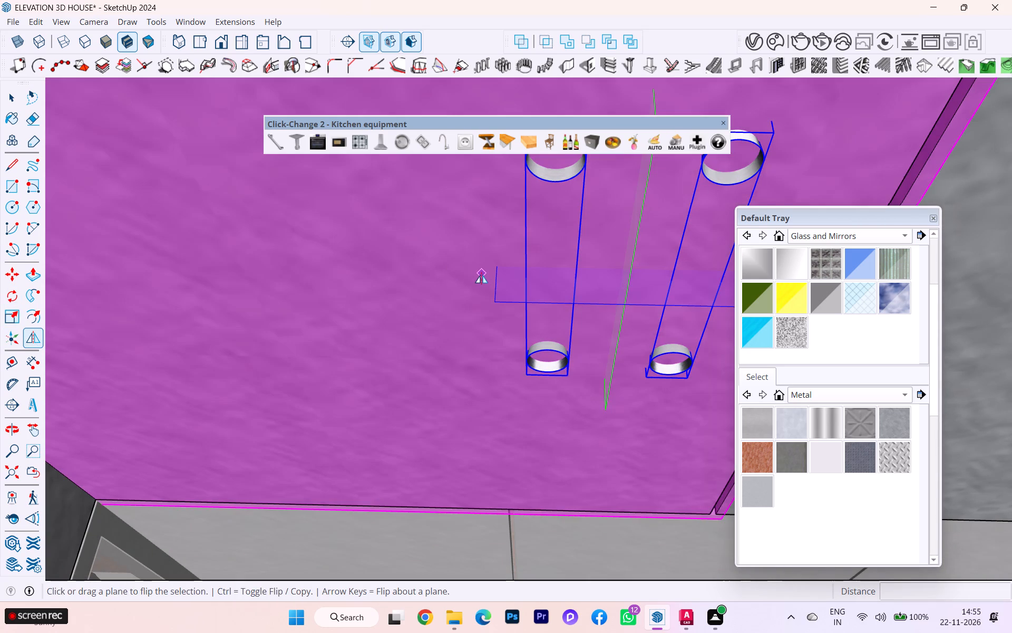
pyautogui.click(481, 275)
# Move the flipped handle pair about 2 15/16" along the green axis so it straddles the sink-side cabinet's door gap.
pyautogui.scroll(-3, 534, 300)
pyautogui.scroll(2, 534, 300)
pyautogui.scroll(-2, 534, 300)
pyautogui.scroll(1, 534, 300)
pyautogui.scroll(-7, 534, 300)
pyautogui.scroll(1, 530, 383)
pyautogui.scroll(-1, 530, 383)
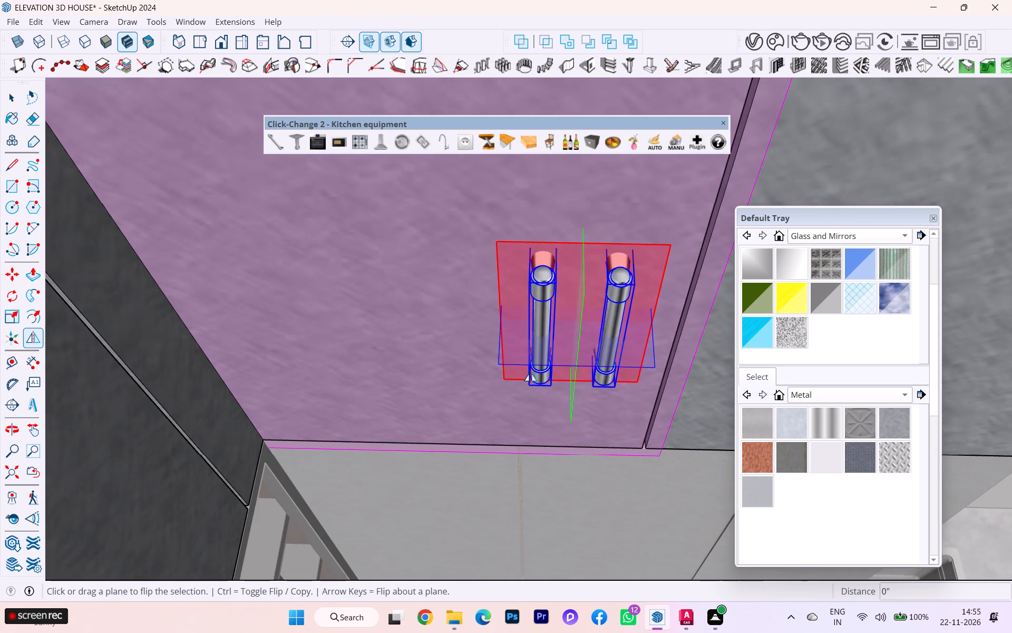
pyautogui.press('m')
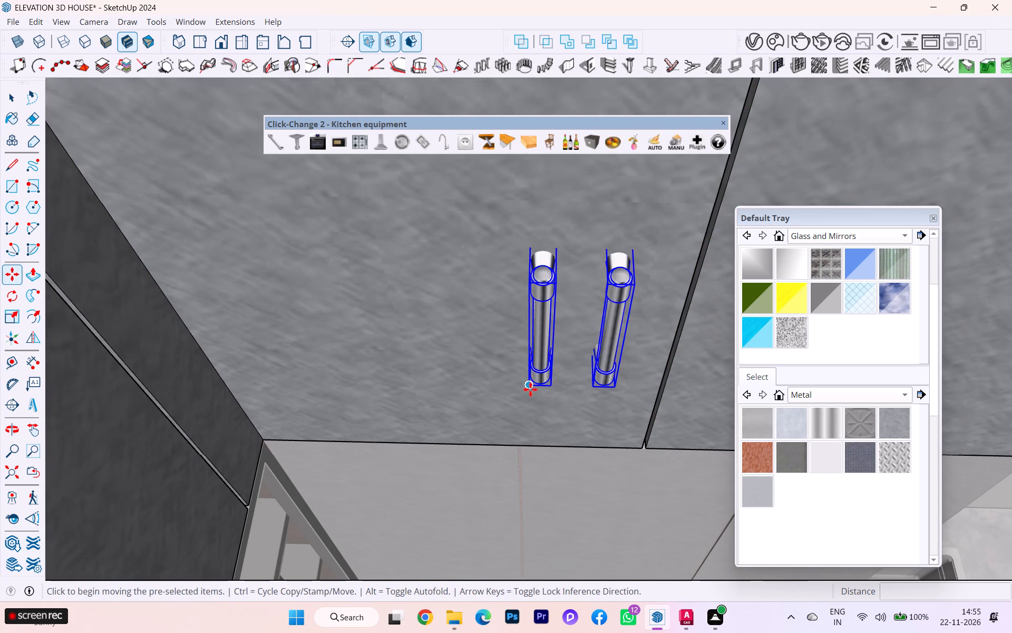
pyautogui.click(529, 388)
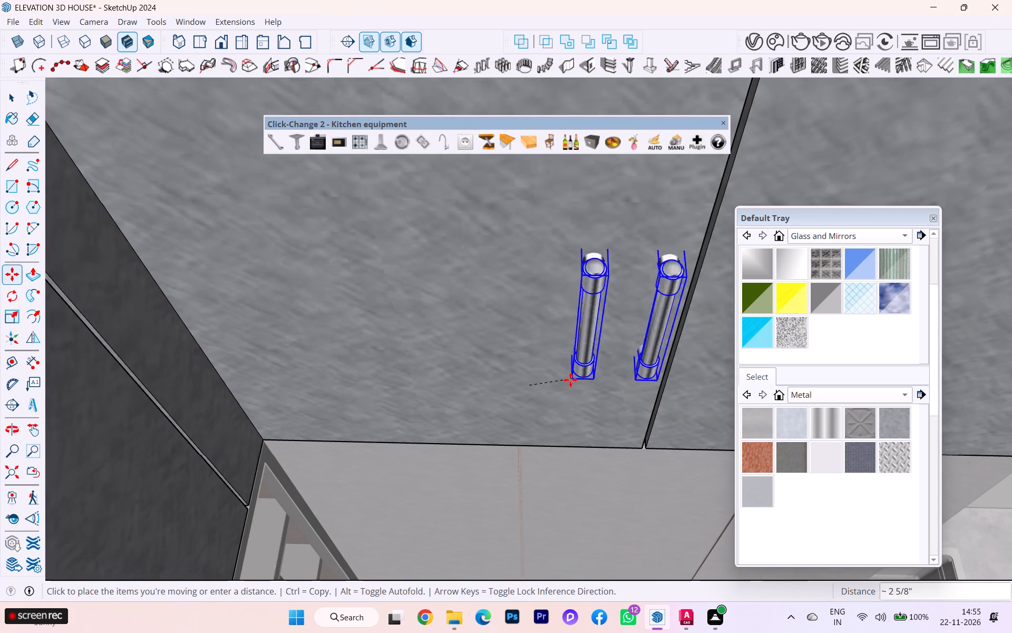
pyautogui.scroll(-2, 570, 380)
pyautogui.scroll(3, 568, 380)
pyautogui.scroll(-1, 567, 381)
pyautogui.scroll(2, 567, 381)
pyautogui.scroll(-3, 565, 381)
pyautogui.scroll(-5, 519, 373)
pyautogui.scroll(1, 519, 373)
pyautogui.scroll(-2, 519, 373)
pyautogui.scroll(1, 519, 373)
pyautogui.scroll(-1, 519, 373)
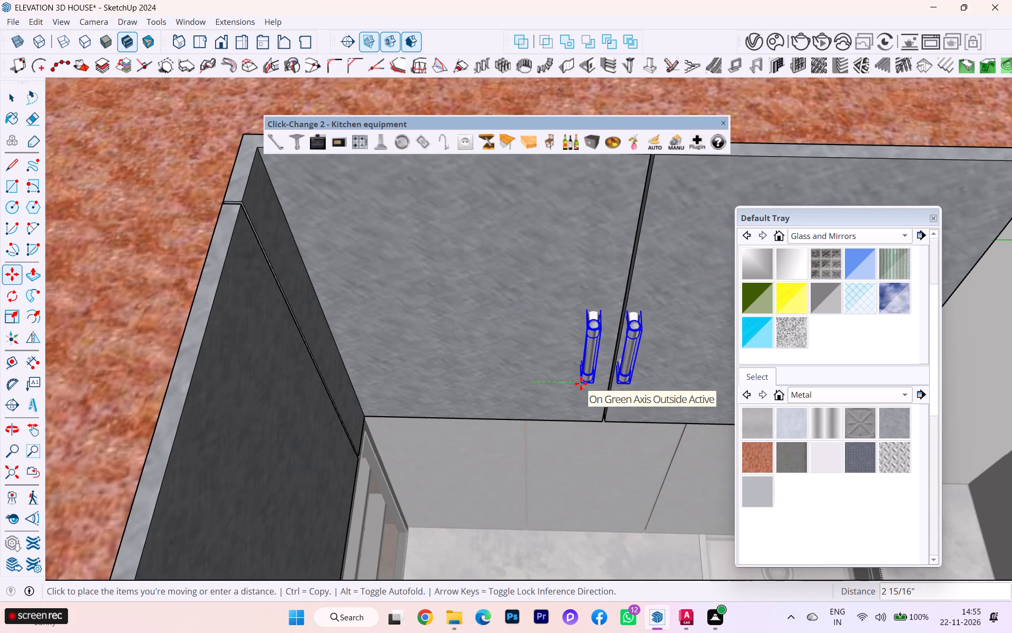
pyautogui.click(581, 383)
# Nudge the handle pair at the sink-side door gap twice, the second time by about 3/16".
pyautogui.scroll(1, 599, 372)
pyautogui.click(570, 381)
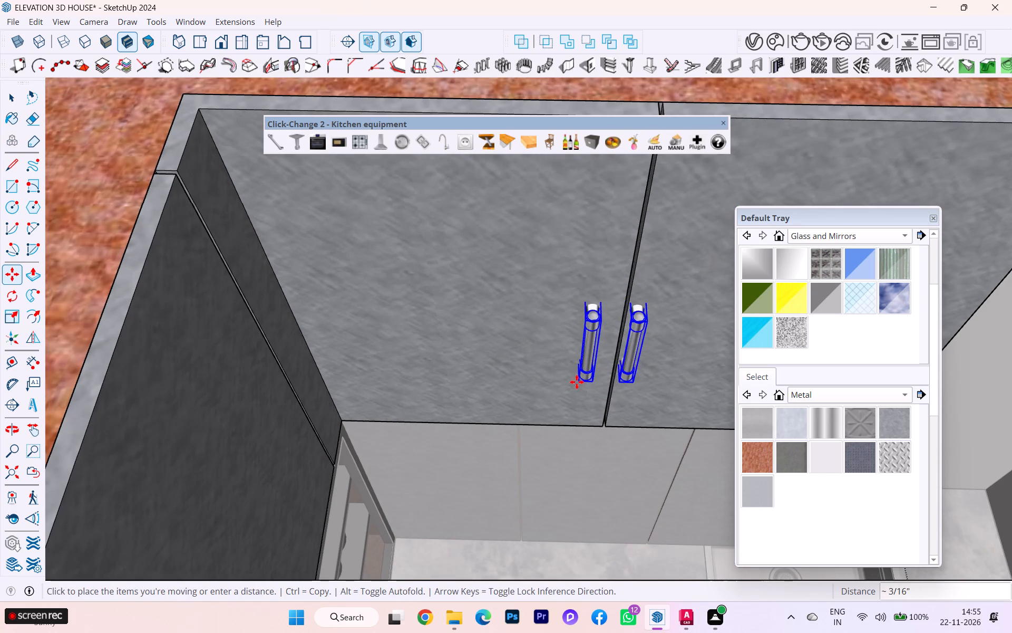
pyautogui.click(596, 383)
pyautogui.scroll(13, 595, 391)
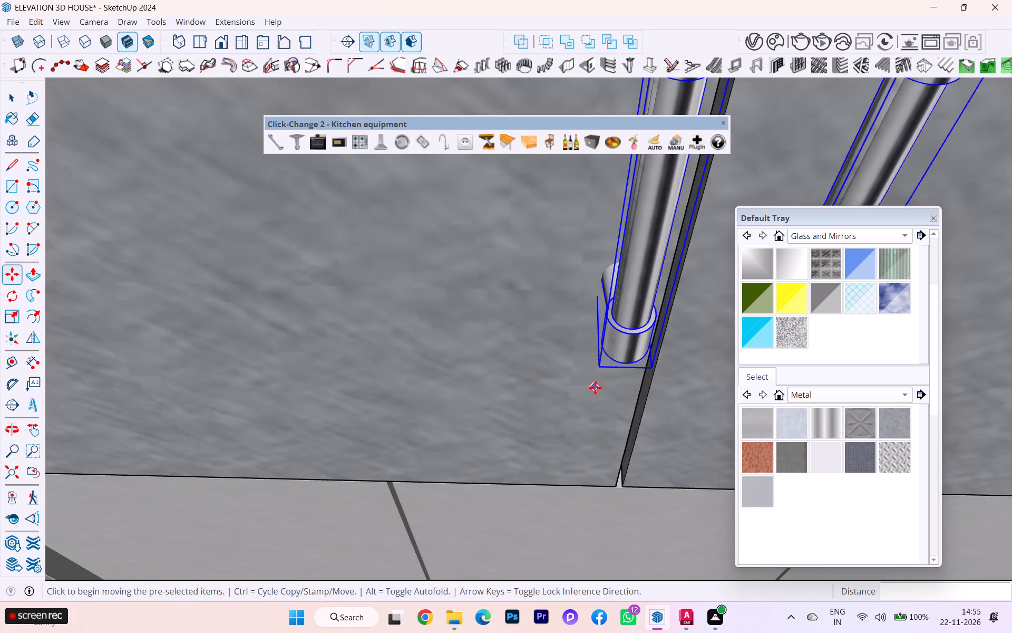
pyautogui.click(600, 375)
pyautogui.click(602, 380)
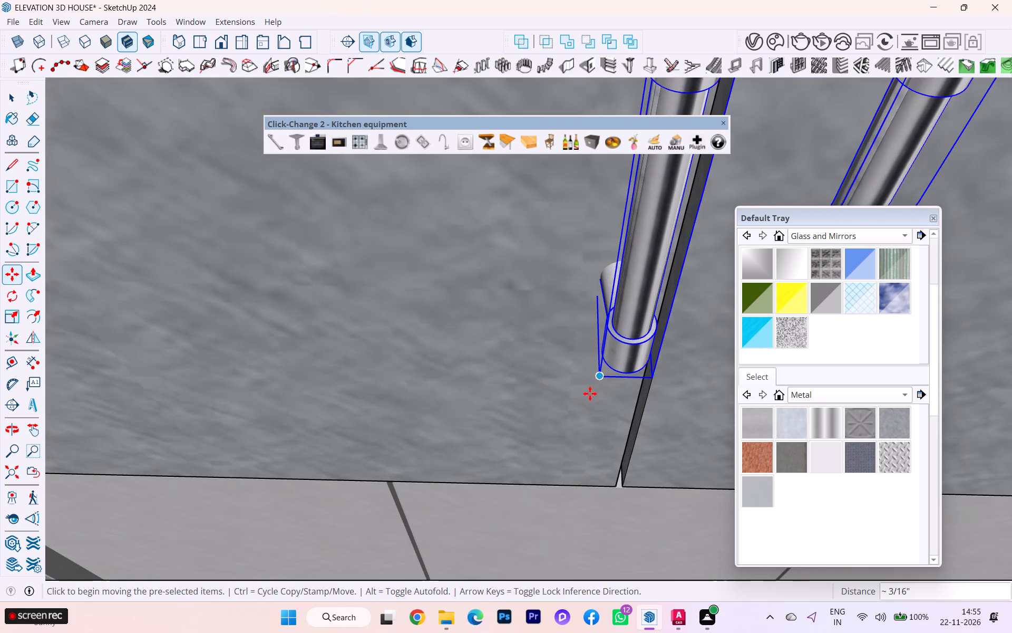
# Shift the handle pair about 5/16" along the green axis to centre it on the sink-side door gap.
pyautogui.scroll(-3, 589, 396)
pyautogui.scroll(2, 585, 399)
pyautogui.scroll(-7, 582, 400)
pyautogui.scroll(1, 541, 381)
pyautogui.scroll(-1, 552, 381)
pyautogui.moveTo(591, 381); pyautogui.dragTo(586, 370, button='middle')
pyautogui.scroll(2, 648, 373)
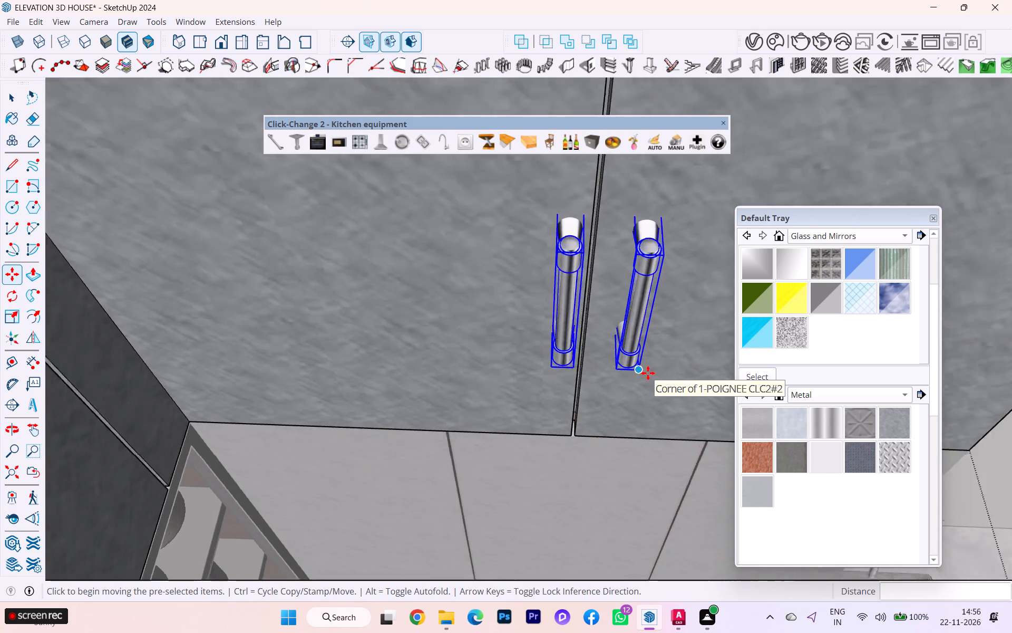
pyautogui.scroll(5, 648, 373)
pyautogui.click(636, 370)
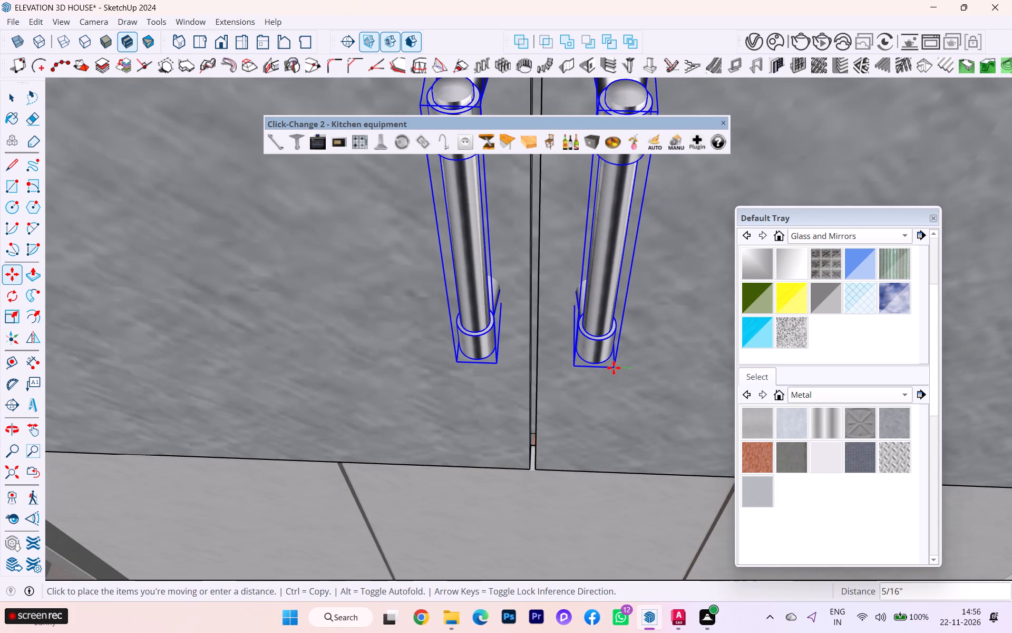
pyautogui.click(614, 368)
# Leave the wall cabinet group's editing mode and return to the whole house model.
pyautogui.scroll(-4, 571, 385)
pyautogui.scroll(4, 567, 388)
pyautogui.scroll(-3, 567, 388)
pyautogui.scroll(2, 590, 372)
pyautogui.scroll(-3, 594, 372)
pyautogui.scroll(3, 602, 367)
pyautogui.scroll(-6, 602, 367)
pyautogui.scroll(1, 626, 366)
pyautogui.scroll(-1, 626, 366)
pyautogui.moveTo(627, 366); pyautogui.dragTo(585, 371, button='middle')
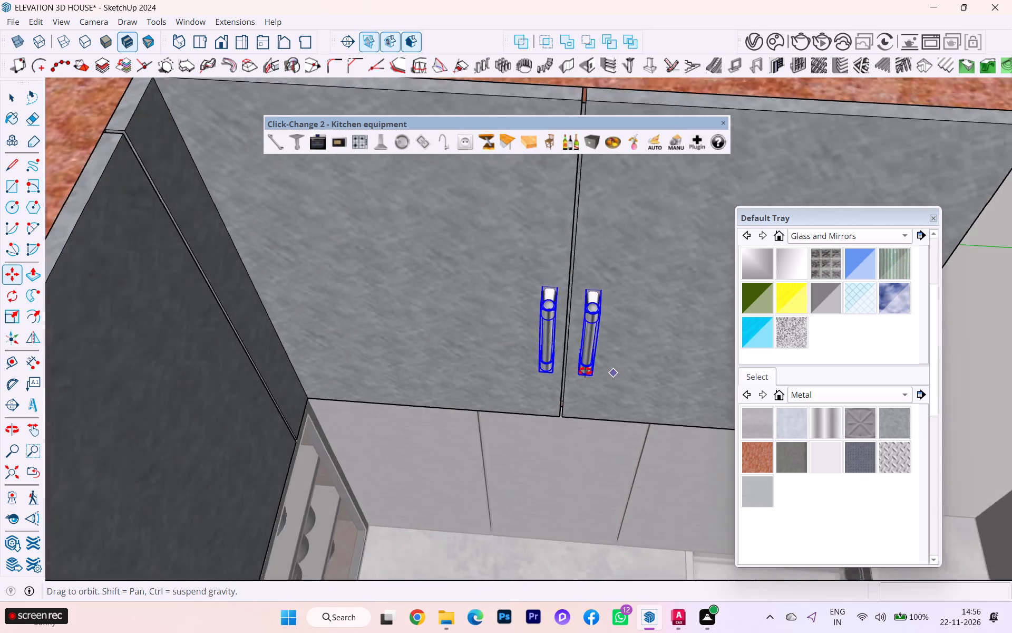
pyautogui.moveTo(585, 371); pyautogui.dragTo(437, 349, button='middle')
pyautogui.scroll(-9, 502, 315)
pyautogui.scroll(1, 532, 299)
pyautogui.scroll(-4, 532, 299)
pyautogui.scroll(2, 532, 299)
pyautogui.scroll(-6, 532, 299)
pyautogui.scroll(3, 547, 258)
pyautogui.scroll(-1, 547, 258)
pyautogui.scroll(2, 547, 258)
pyautogui.scroll(-13, 547, 258)
pyautogui.scroll(1, 540, 263)
pyautogui.scroll(-1, 540, 263)
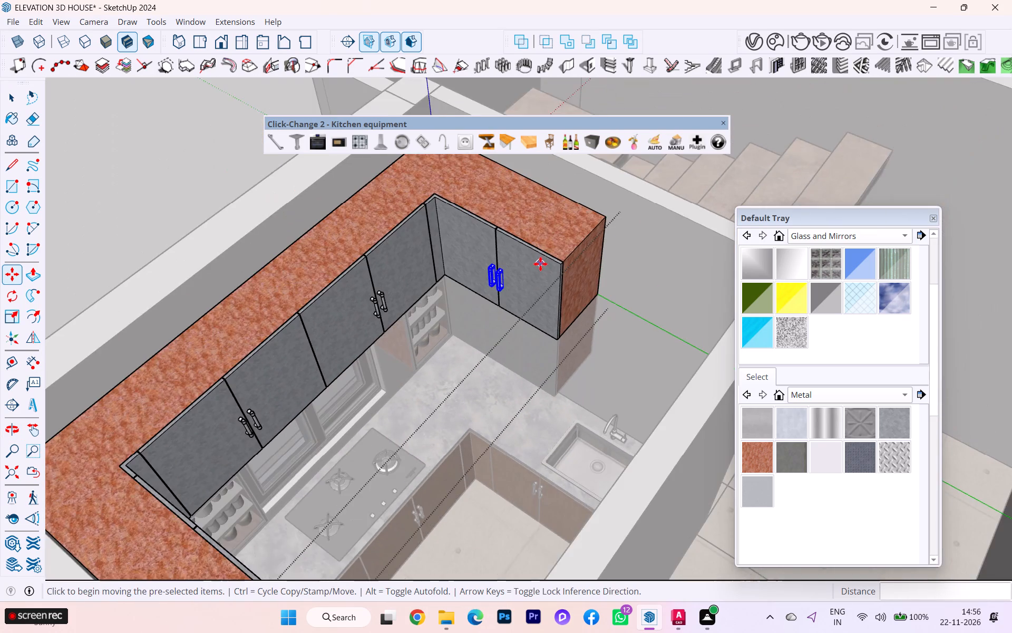
pyautogui.scroll(-1, 540, 264)
pyautogui.scroll(1, 542, 263)
pyautogui.scroll(-1, 542, 263)
pyautogui.scroll(2, 542, 263)
pyautogui.scroll(-1, 542, 263)
pyautogui.scroll(1, 542, 263)
pyautogui.scroll(-1, 542, 263)
pyautogui.click(16, 96)
pyautogui.click(138, 114)
pyautogui.scroll(-5, 343, 180)
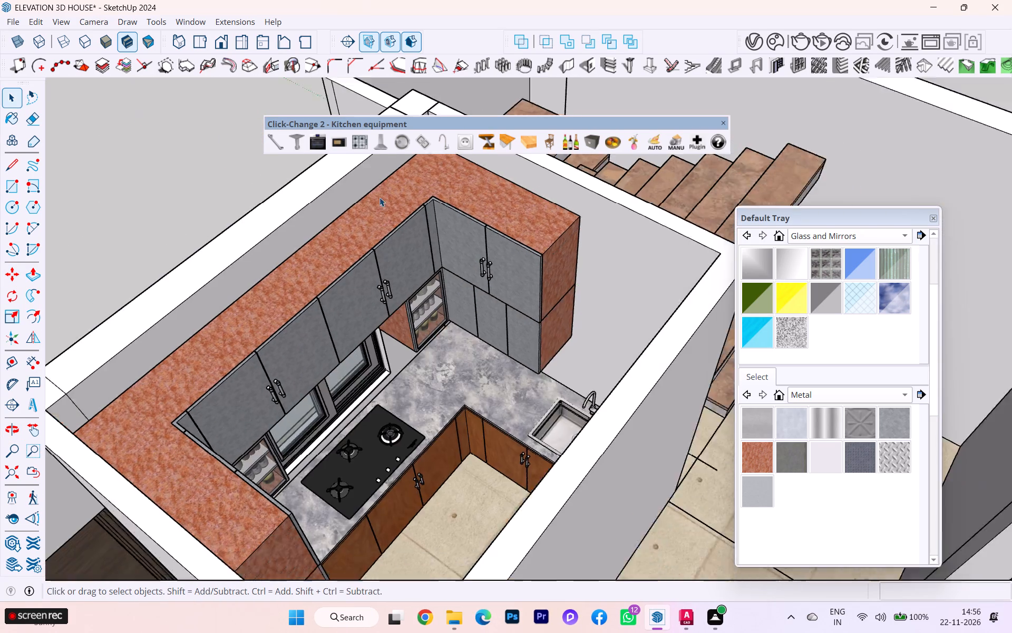
# Inspect the handle pairs on the kitchen's wall cabinets from several angles, selecting and deselecting the wall cabinet group.
pyautogui.scroll(-3, 379, 197)
pyautogui.moveTo(164, 234); pyautogui.dragTo(0, 229, button='middle')
pyautogui.scroll(2, 532, 264)
pyautogui.scroll(-2, 532, 264)
pyautogui.scroll(5, 532, 264)
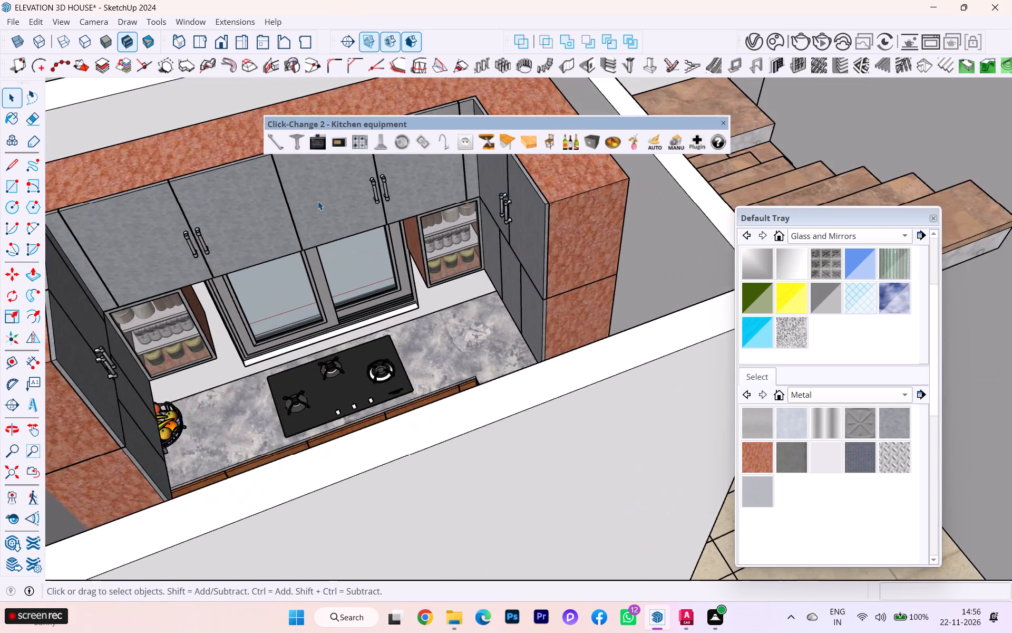
pyautogui.scroll(3, 318, 201)
pyautogui.scroll(-1, 322, 201)
pyautogui.click(384, 191)
pyautogui.scroll(1, 390, 190)
pyautogui.scroll(-3, 527, 209)
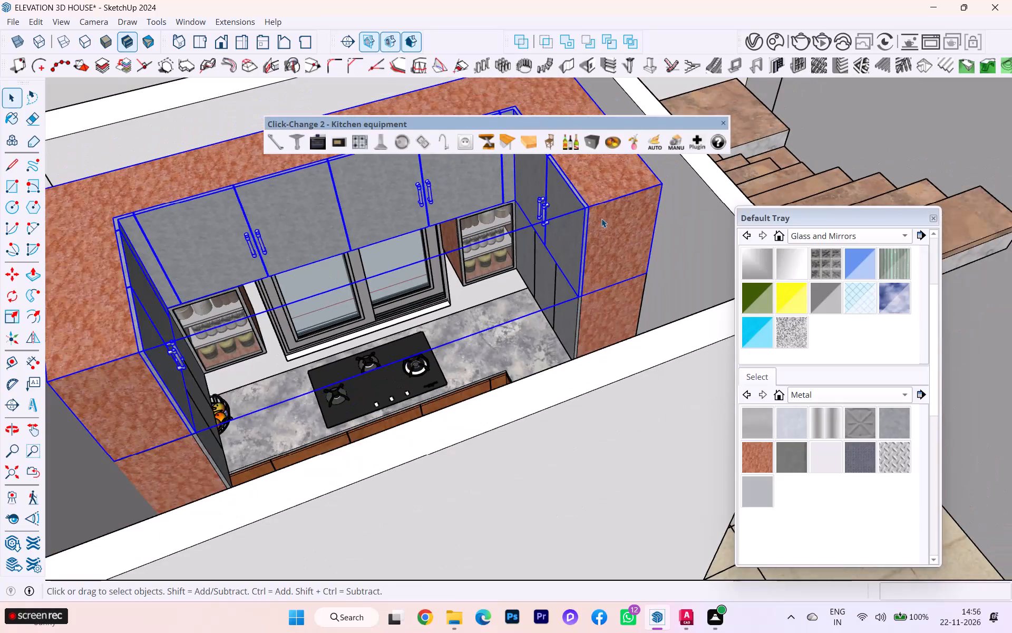
pyautogui.scroll(-2, 601, 218)
pyautogui.scroll(2, 624, 228)
pyautogui.moveTo(563, 226); pyautogui.dragTo(566, 252, button='middle')
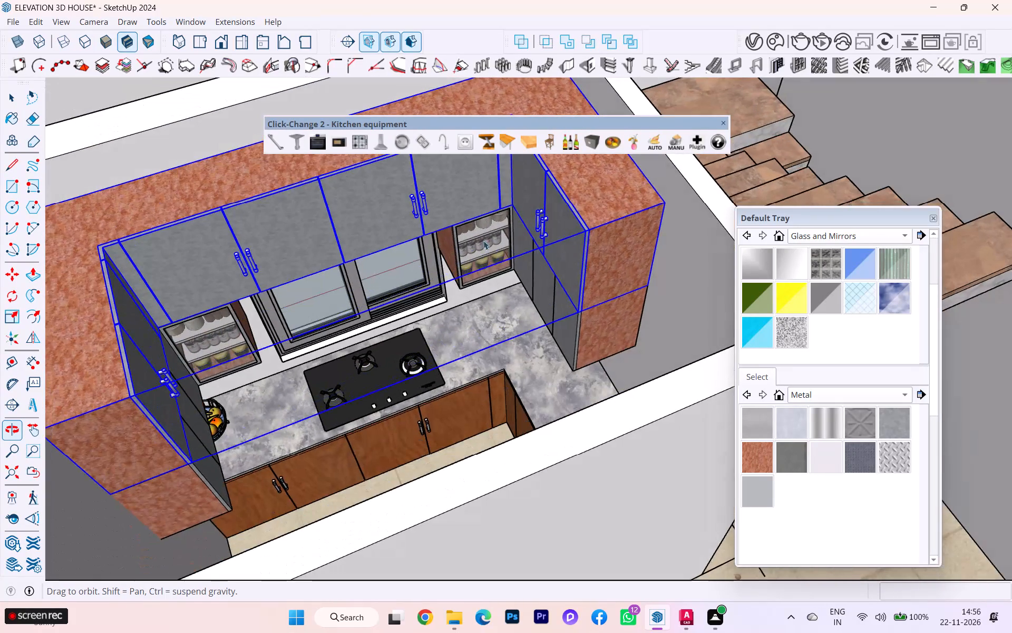
pyautogui.click(121, 91)
pyautogui.scroll(-5, 222, 150)
pyautogui.scroll(1, 305, 176)
pyautogui.scroll(-1, 317, 177)
pyautogui.moveTo(254, 223); pyautogui.dragTo(169, 218, button='middle')
pyautogui.scroll(6, 271, 213)
pyautogui.scroll(-2, 279, 224)
pyautogui.scroll(4, 279, 224)
pyautogui.moveTo(292, 216); pyautogui.dragTo(152, 197, button='middle')
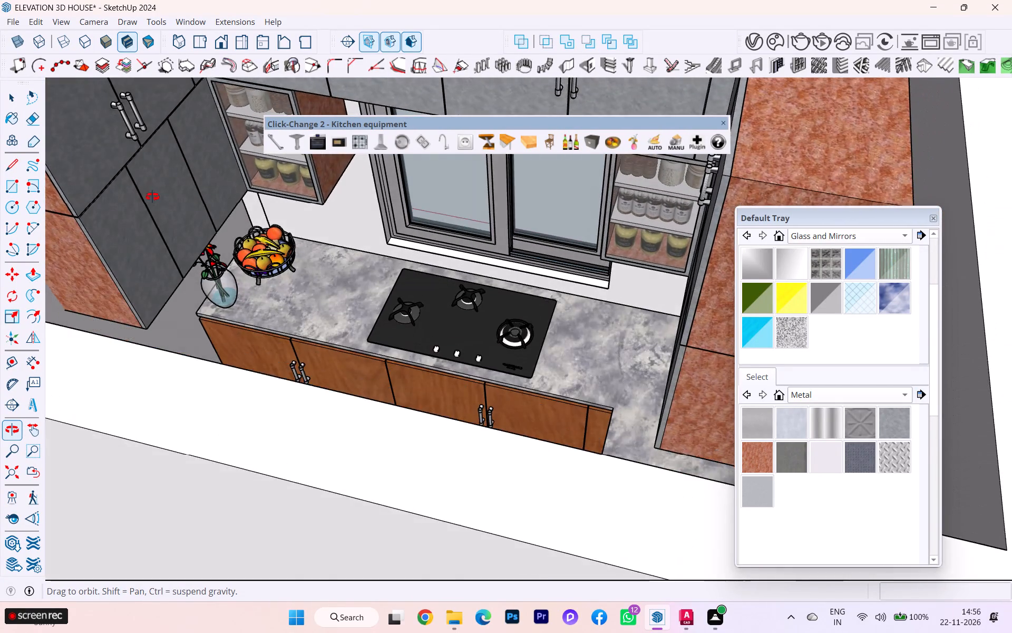
# Examine the whole kitchen within the house, comparing its wall and base cabinets, handles and worktop from different viewpoints.
pyautogui.moveTo(152, 197); pyautogui.dragTo(331, 63, button='middle')
pyautogui.scroll(-2, 322, 179)
pyautogui.scroll(4, 330, 191)
pyautogui.scroll(-2, 332, 193)
pyautogui.scroll(3, 357, 258)
pyautogui.scroll(-3, 358, 261)
pyautogui.scroll(1, 369, 260)
pyautogui.scroll(-1, 370, 260)
pyautogui.scroll(1, 372, 263)
pyautogui.scroll(-7, 373, 263)
pyautogui.scroll(2, 451, 339)
pyautogui.scroll(-4, 451, 339)
pyautogui.scroll(2, 470, 334)
pyautogui.scroll(-2, 471, 334)
pyautogui.scroll(2, 471, 334)
pyautogui.scroll(-10, 473, 333)
pyautogui.scroll(1, 483, 327)
pyautogui.scroll(-1, 482, 327)
pyautogui.moveTo(482, 328); pyautogui.dragTo(359, 490, button='middle')
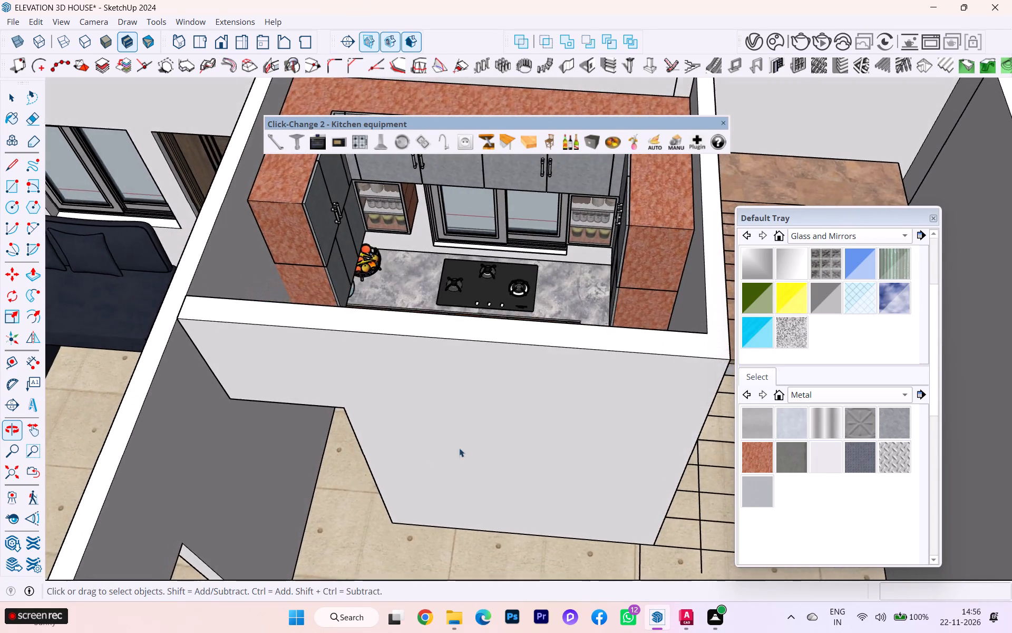
pyautogui.scroll(4, 460, 428)
pyautogui.scroll(-3, 461, 402)
pyautogui.moveTo(456, 416); pyautogui.dragTo(471, 467, button='middle')
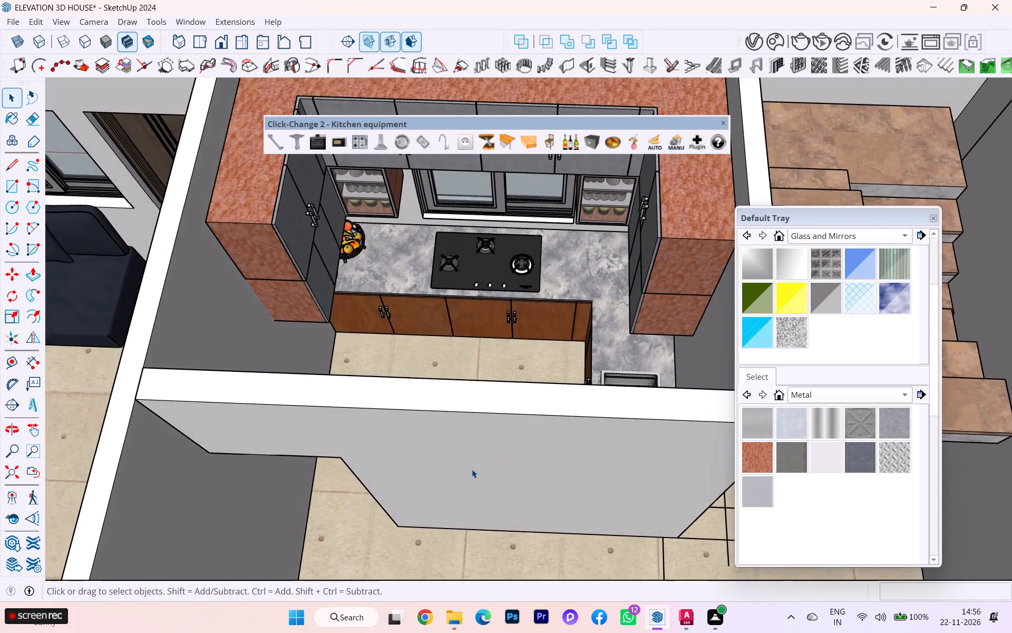
pyautogui.scroll(-4, 472, 468)
pyautogui.scroll(5, 432, 329)
pyautogui.moveTo(431, 307); pyautogui.dragTo(377, 233, button='middle')
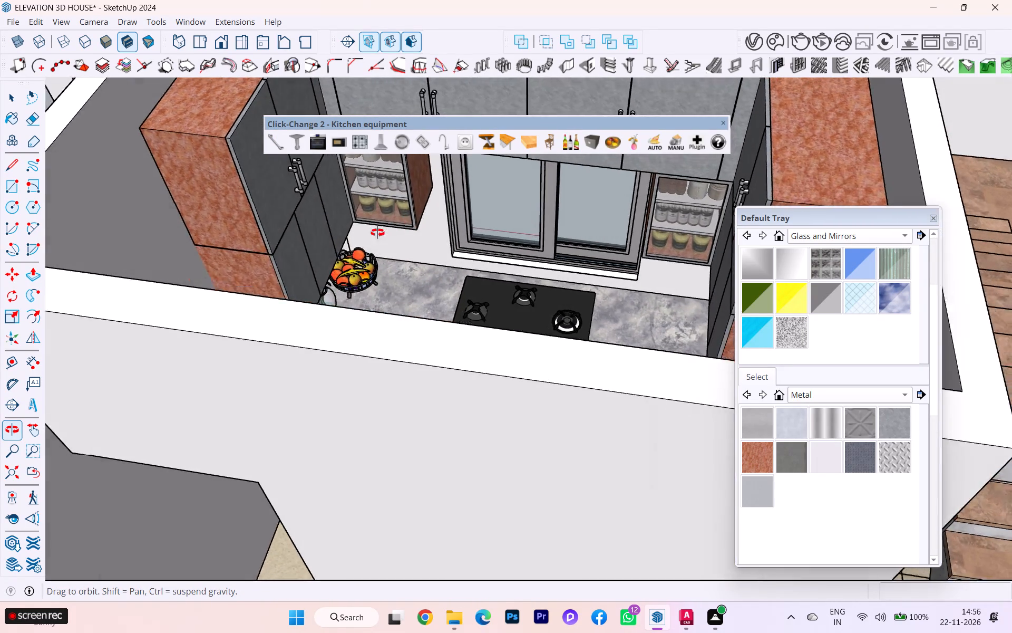
pyautogui.moveTo(377, 233); pyautogui.dragTo(460, 294, button='middle')
pyautogui.scroll(-3, 394, 280)
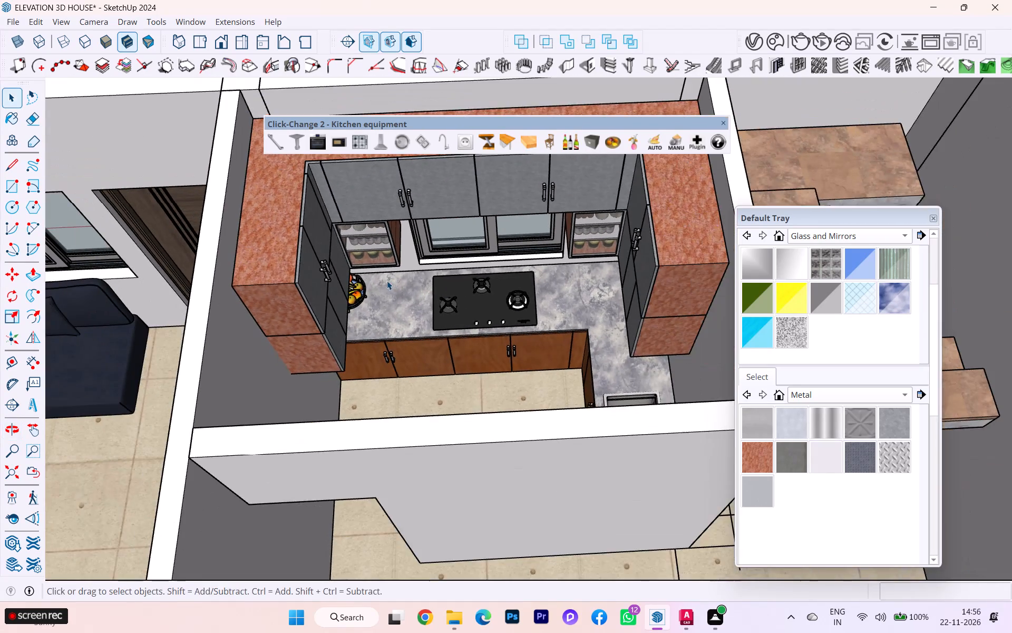
pyautogui.moveTo(387, 281); pyautogui.dragTo(354, 225, button='middle')
pyautogui.scroll(-2, 400, 283)
pyautogui.scroll(-1, 447, 344)
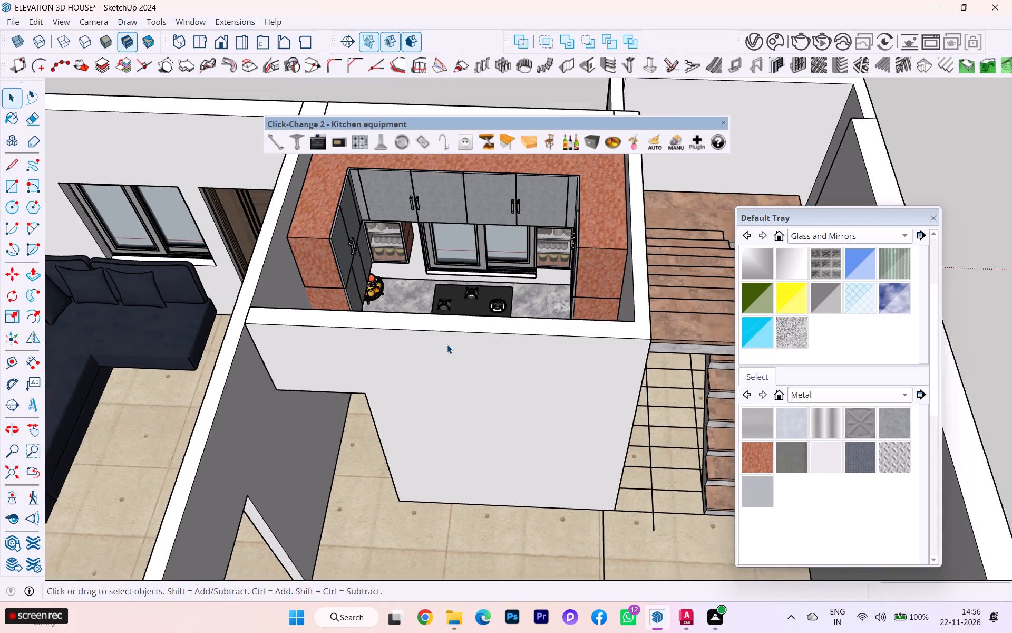
pyautogui.scroll(-3, 447, 344)
pyautogui.scroll(-1, 489, 320)
pyautogui.scroll(3, 511, 321)
pyautogui.scroll(-1, 521, 320)
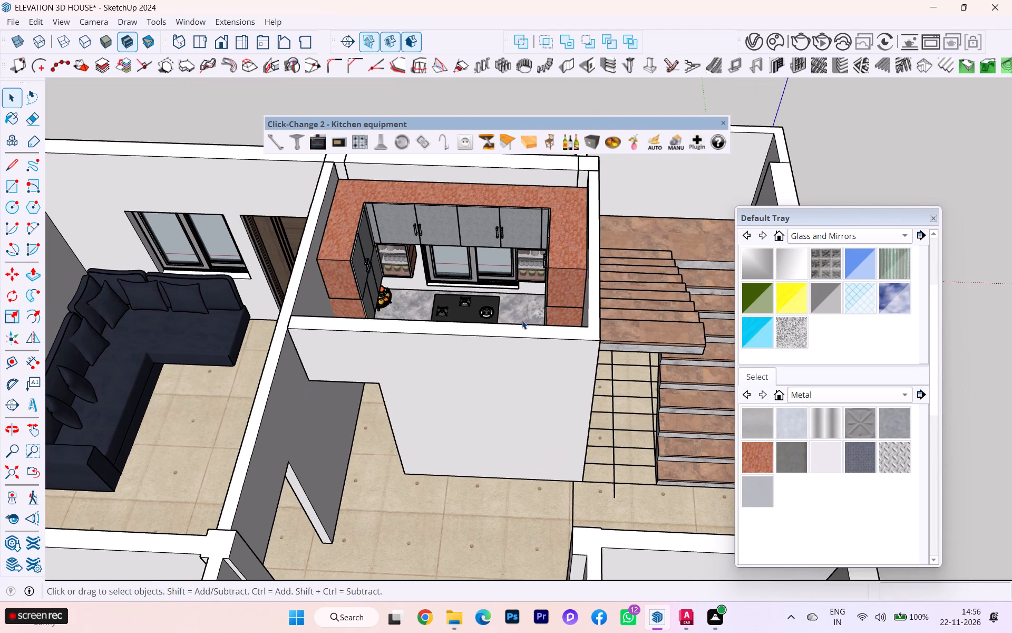
pyautogui.scroll(-2, 556, 290)
pyautogui.scroll(2, 557, 291)
pyautogui.scroll(-3, 559, 291)
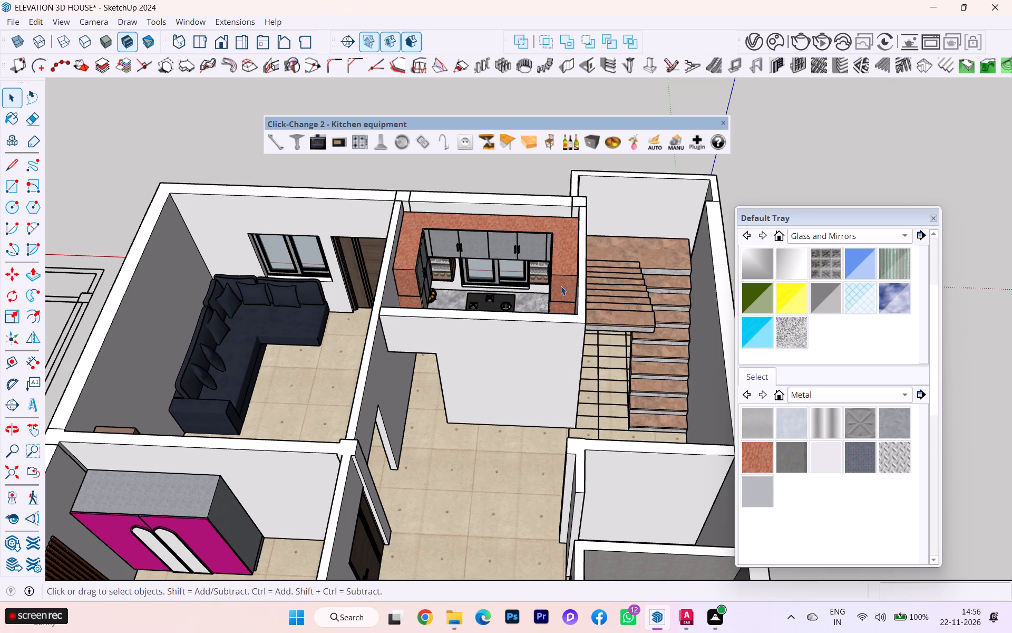
pyautogui.scroll(14, 500, 300)
pyautogui.scroll(-8, 517, 242)
pyautogui.scroll(-1, 435, 381)
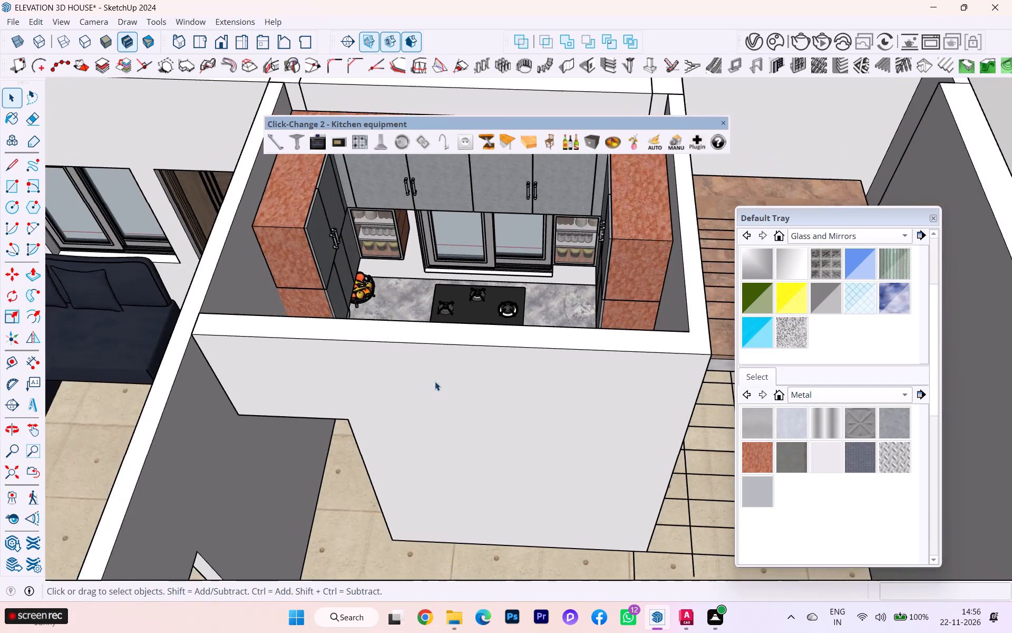
pyautogui.scroll(-4, 435, 381)
pyautogui.scroll(5, 525, 250)
pyautogui.moveTo(525, 250); pyautogui.dragTo(530, 227, button='middle')
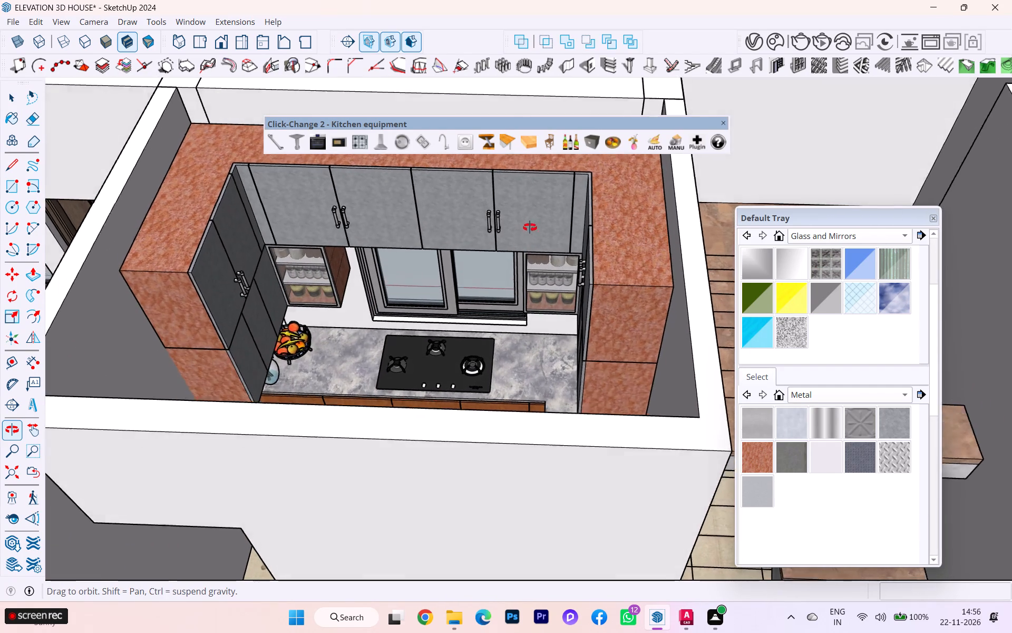
pyautogui.moveTo(530, 227); pyautogui.dragTo(815, 208, button='middle')
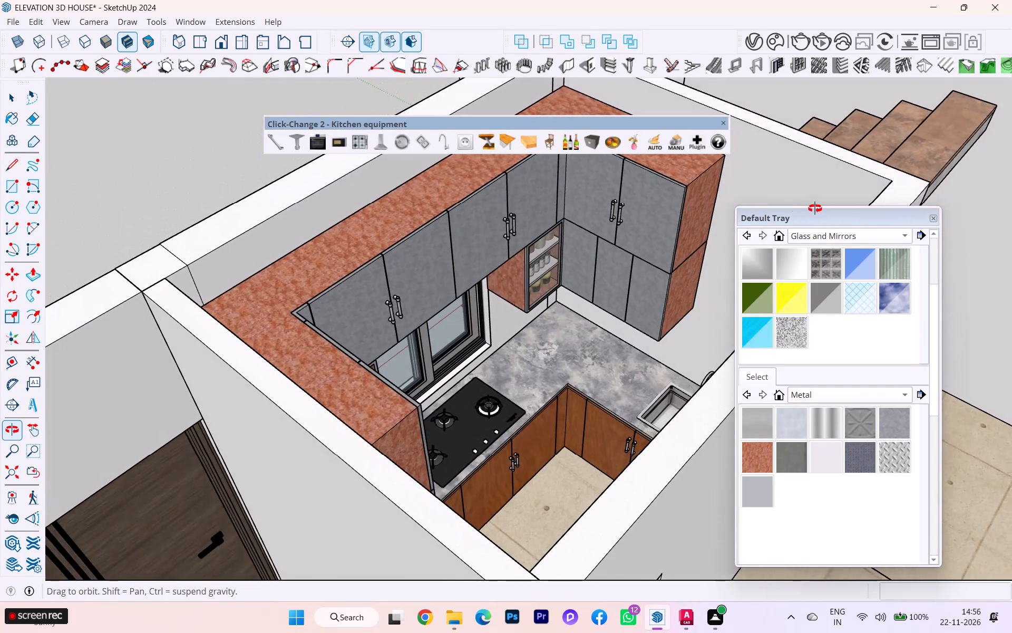
pyautogui.moveTo(815, 208); pyautogui.dragTo(522, 225, button='middle')
pyautogui.scroll(3, 509, 274)
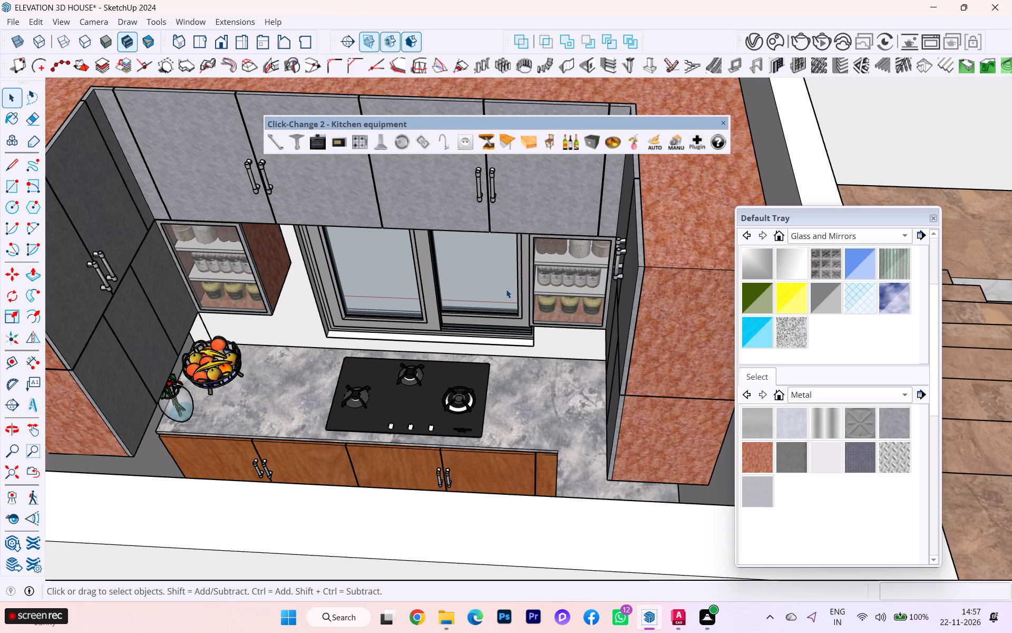
# Review the staircase beside the kitchen and the overall layout of the house's furnished rooms.
pyautogui.scroll(-1, 33, 330)
pyautogui.scroll(-9, 206, 290)
pyautogui.scroll(2, 403, 353)
pyautogui.scroll(-3, 404, 354)
pyautogui.scroll(1, 409, 356)
pyautogui.scroll(-1, 410, 356)
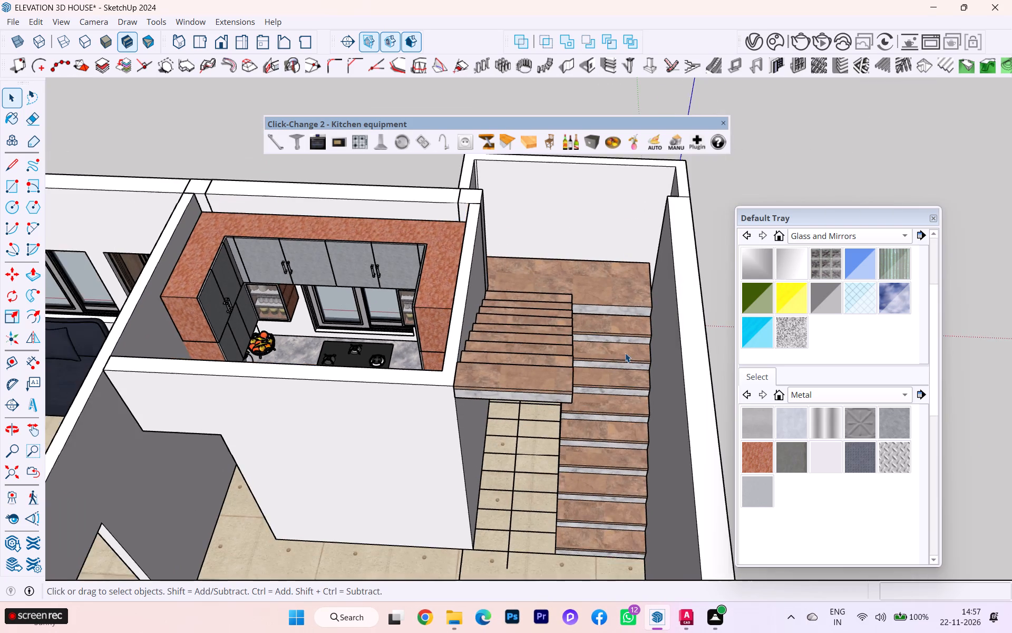
pyautogui.scroll(-1, 626, 352)
pyautogui.scroll(1, 626, 352)
pyautogui.scroll(-3, 626, 352)
pyautogui.scroll(1, 617, 358)
pyautogui.scroll(-1, 618, 359)
pyautogui.scroll(3, 618, 359)
pyautogui.moveTo(513, 336); pyautogui.dragTo(462, 352, button='middle')
pyautogui.scroll(-2, 538, 298)
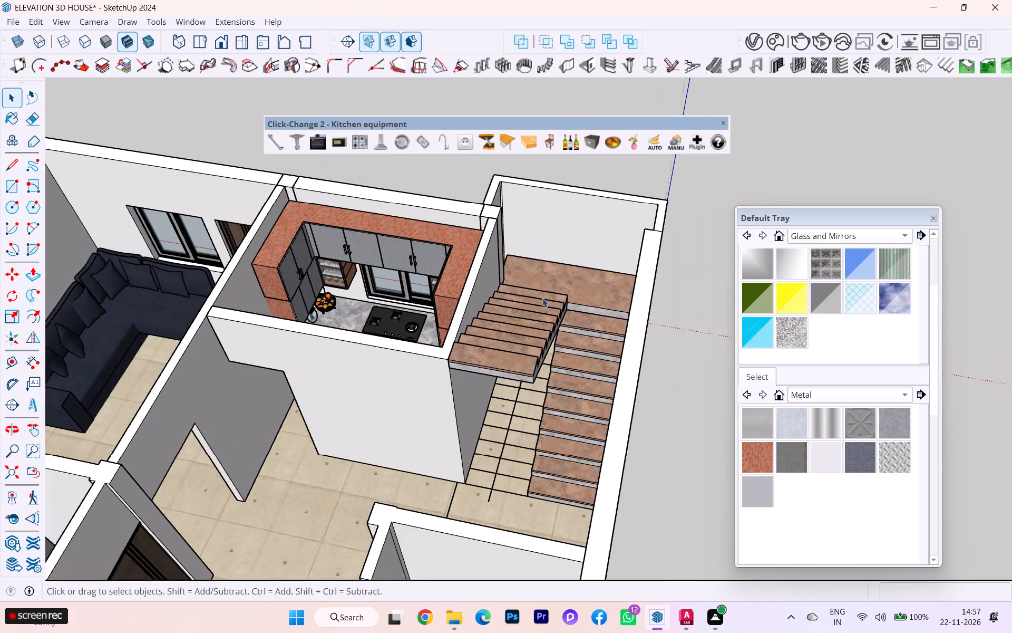
pyautogui.scroll(-10, 542, 298)
pyautogui.scroll(3, 617, 293)
pyautogui.scroll(-1, 529, 391)
pyautogui.scroll(1, 529, 391)
pyautogui.scroll(-9, 547, 352)
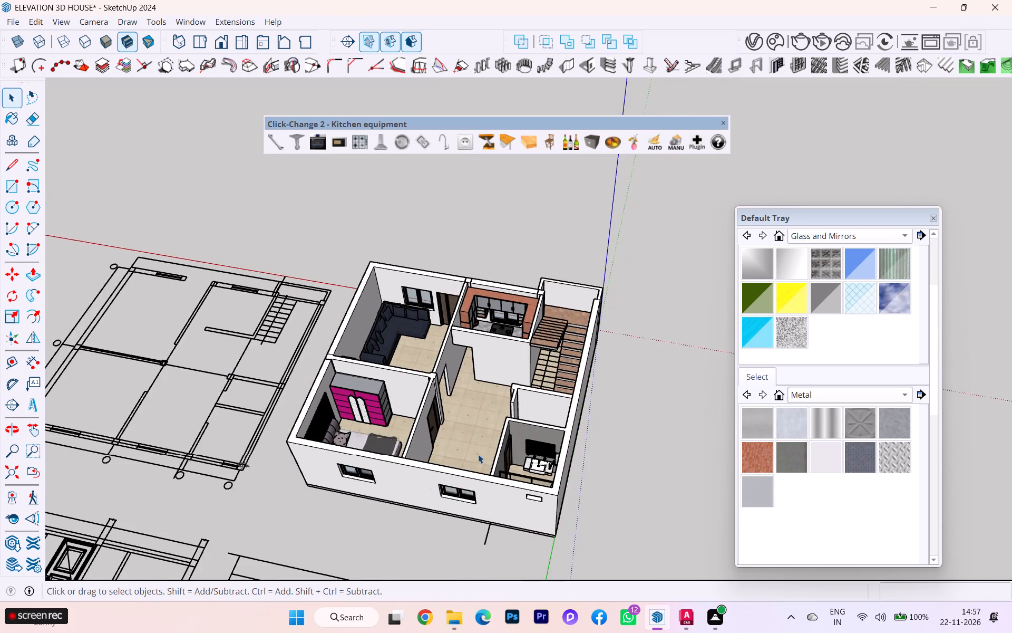
# Open the bedroom's wooden slat panel behind the bed for editing, and enter its window-side end slat with all its geometry selected.
pyautogui.scroll(-1, 395, 485)
pyautogui.scroll(4, 383, 482)
pyautogui.scroll(-1, 356, 459)
pyautogui.scroll(11, 356, 459)
pyautogui.scroll(-2, 364, 444)
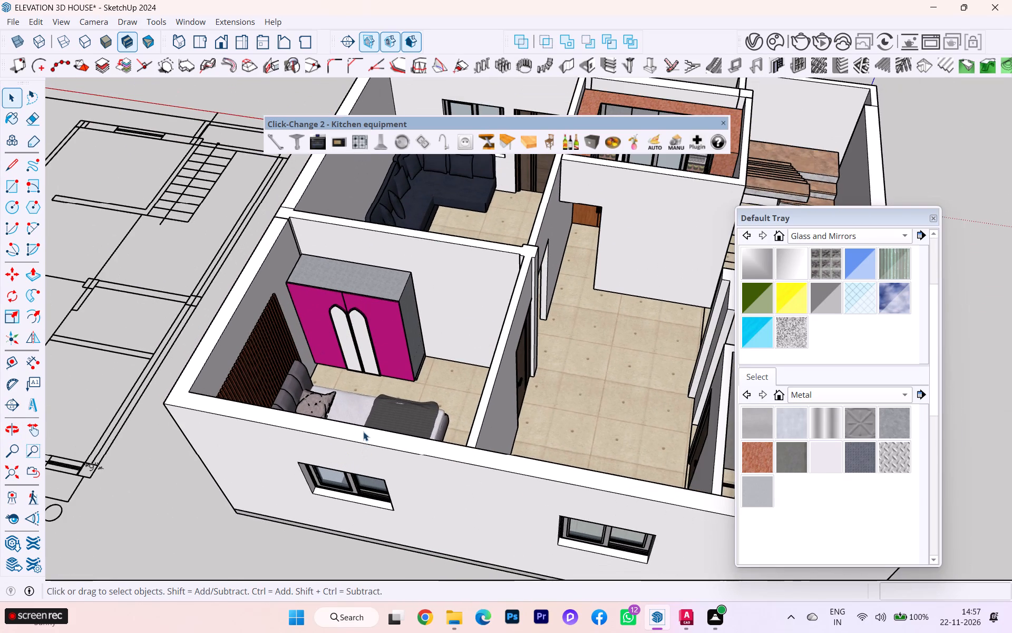
pyautogui.scroll(-7, 356, 431)
pyautogui.scroll(5, 349, 402)
pyautogui.moveTo(360, 414); pyautogui.dragTo(281, 453, button='middle')
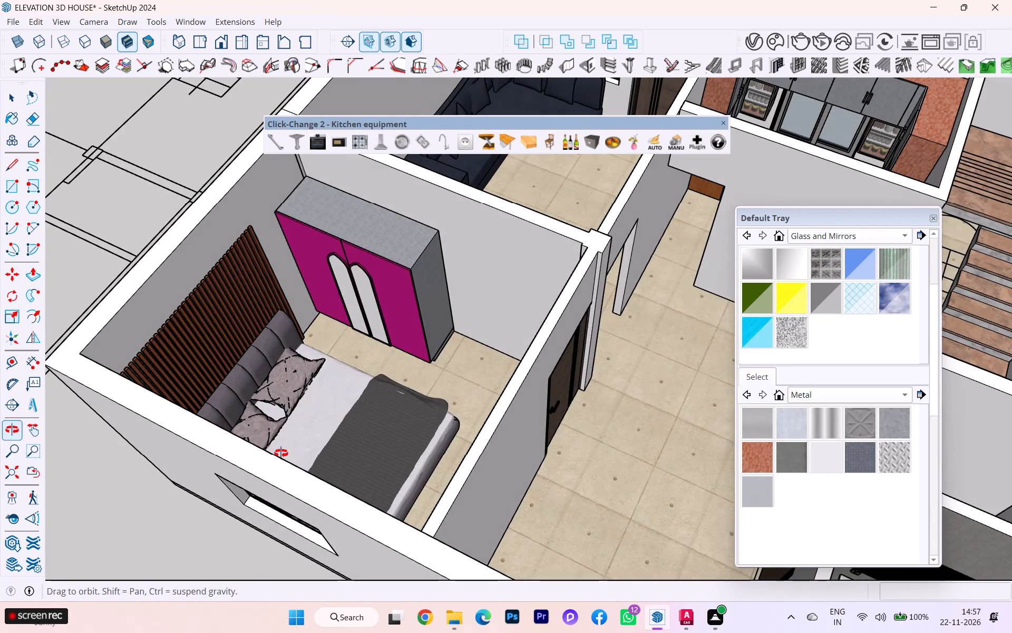
pyautogui.moveTo(281, 453); pyautogui.dragTo(67, 455, button='middle')
pyautogui.scroll(-1, 430, 477)
pyautogui.scroll(2, 430, 478)
pyautogui.scroll(-3, 431, 478)
pyautogui.scroll(2, 431, 478)
pyautogui.scroll(4, 266, 216)
pyautogui.scroll(6, 174, 220)
pyautogui.scroll(-1, 181, 215)
pyautogui.scroll(3, 181, 215)
pyautogui.click(174, 222)
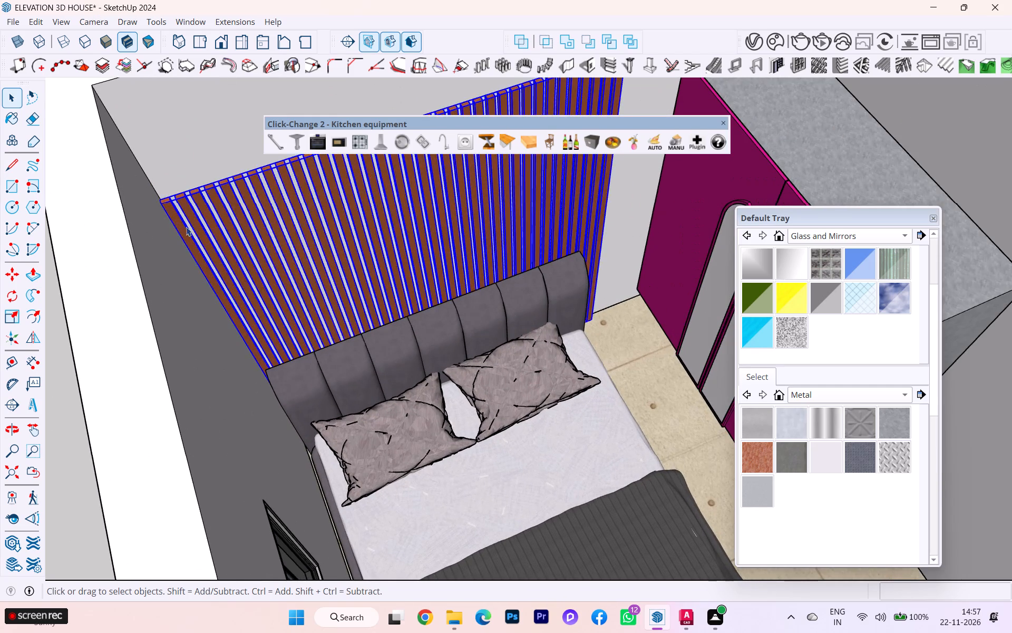
pyautogui.scroll(-1, 199, 238)
pyautogui.scroll(1, 199, 238)
pyautogui.scroll(-5, 200, 239)
pyautogui.scroll(1, 209, 250)
pyautogui.moveTo(209, 250); pyautogui.dragTo(207, 228, button='middle')
pyautogui.scroll(2, 207, 226)
pyautogui.scroll(-1, 209, 233)
pyautogui.scroll(3, 209, 234)
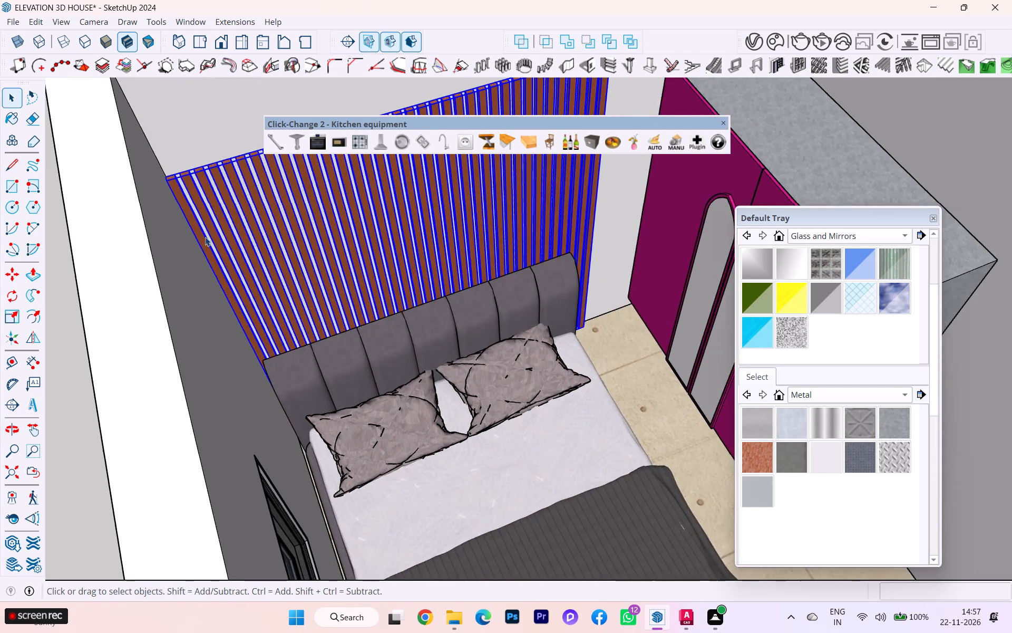
pyautogui.scroll(-5, 201, 239)
pyautogui.scroll(4, 215, 225)
pyautogui.doubleClick(190, 248)
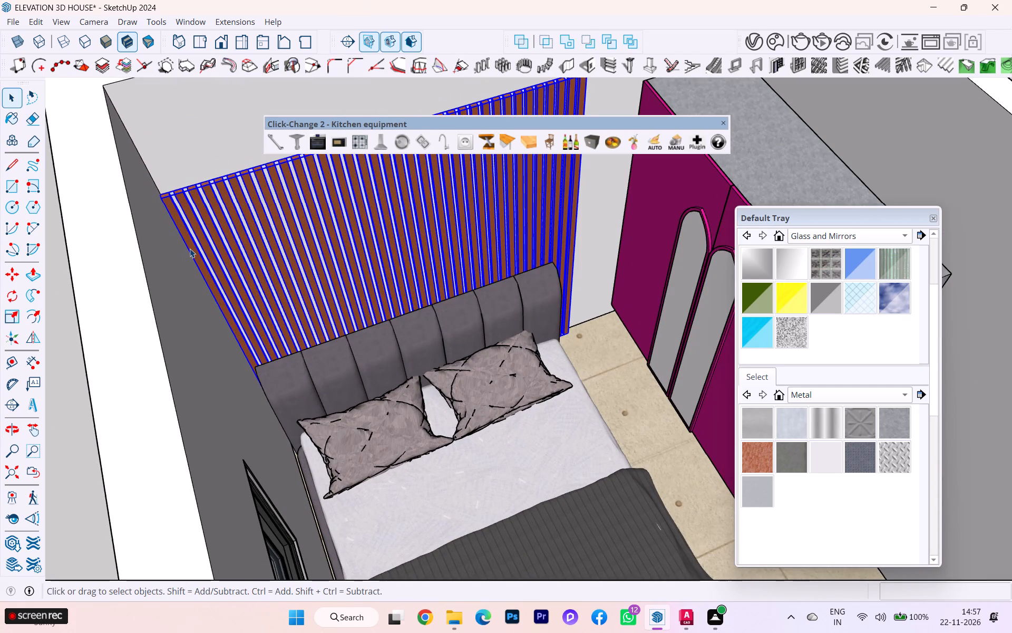
pyautogui.click(192, 246)
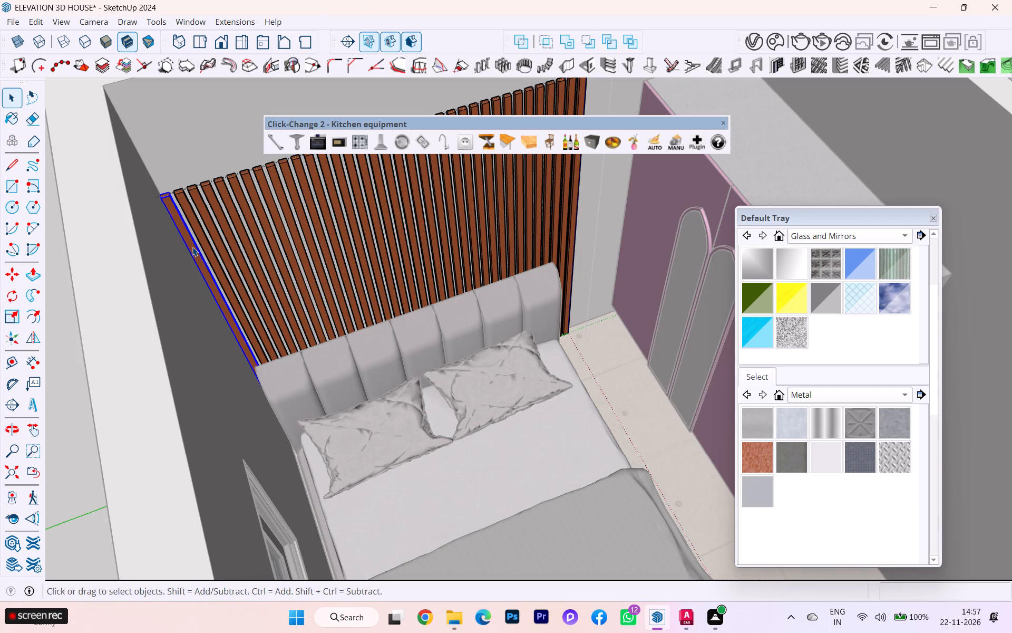
pyautogui.tripleClick(195, 251)
pyautogui.click(195, 251)
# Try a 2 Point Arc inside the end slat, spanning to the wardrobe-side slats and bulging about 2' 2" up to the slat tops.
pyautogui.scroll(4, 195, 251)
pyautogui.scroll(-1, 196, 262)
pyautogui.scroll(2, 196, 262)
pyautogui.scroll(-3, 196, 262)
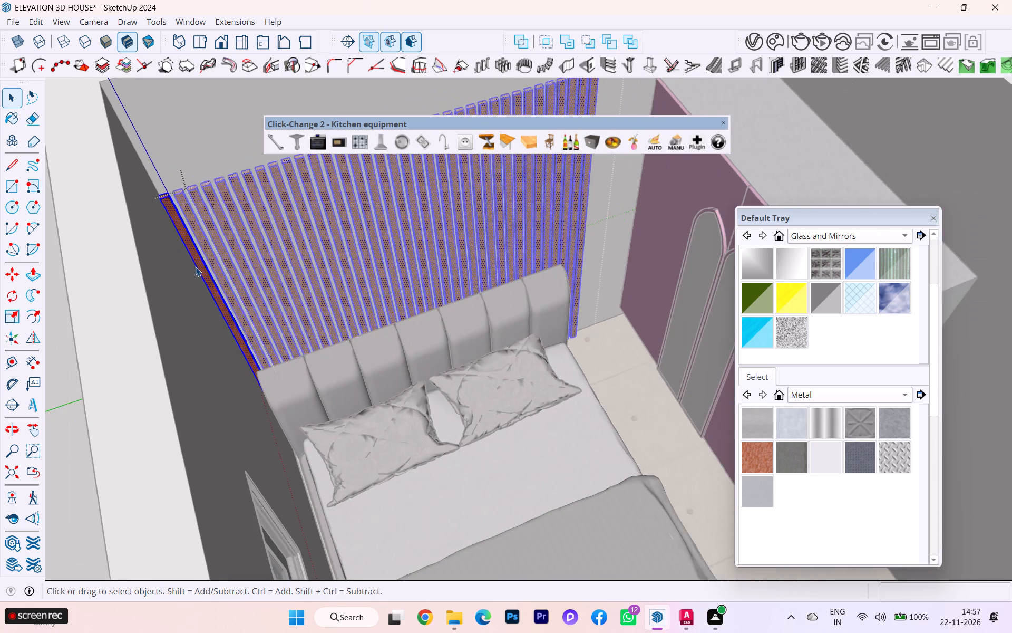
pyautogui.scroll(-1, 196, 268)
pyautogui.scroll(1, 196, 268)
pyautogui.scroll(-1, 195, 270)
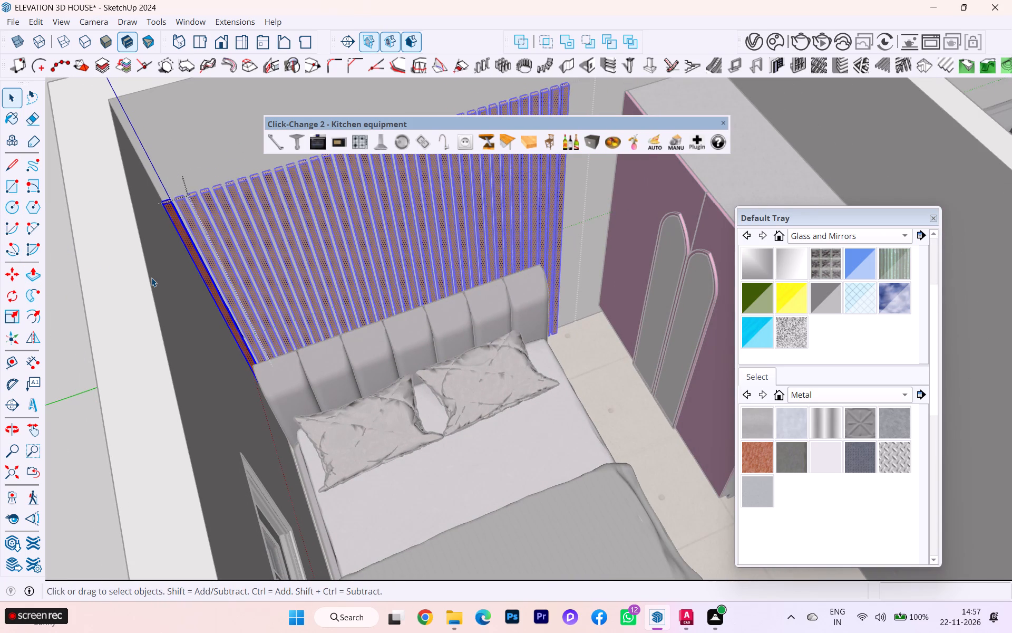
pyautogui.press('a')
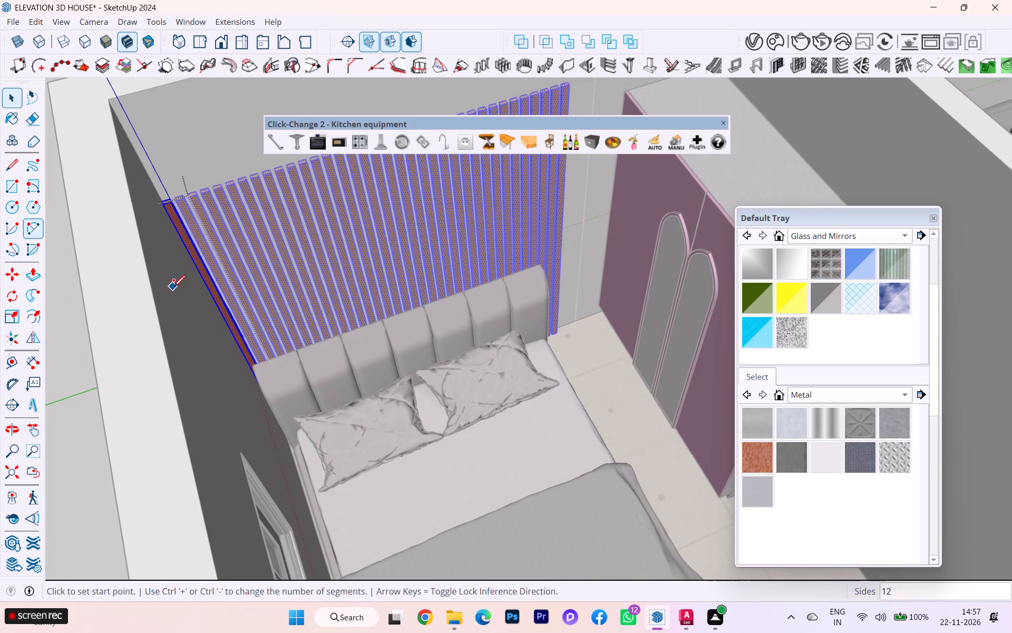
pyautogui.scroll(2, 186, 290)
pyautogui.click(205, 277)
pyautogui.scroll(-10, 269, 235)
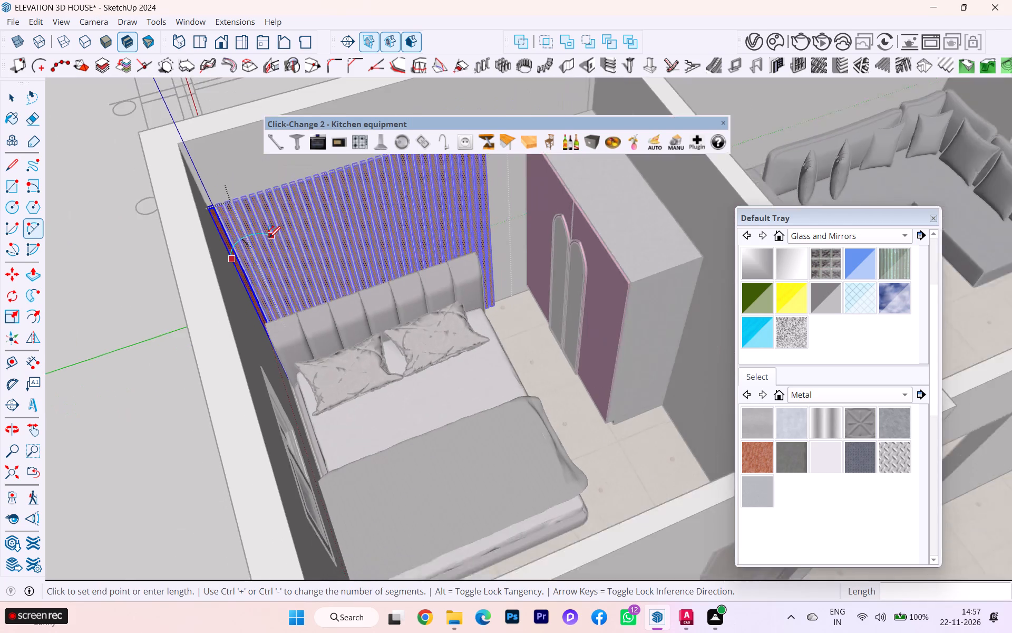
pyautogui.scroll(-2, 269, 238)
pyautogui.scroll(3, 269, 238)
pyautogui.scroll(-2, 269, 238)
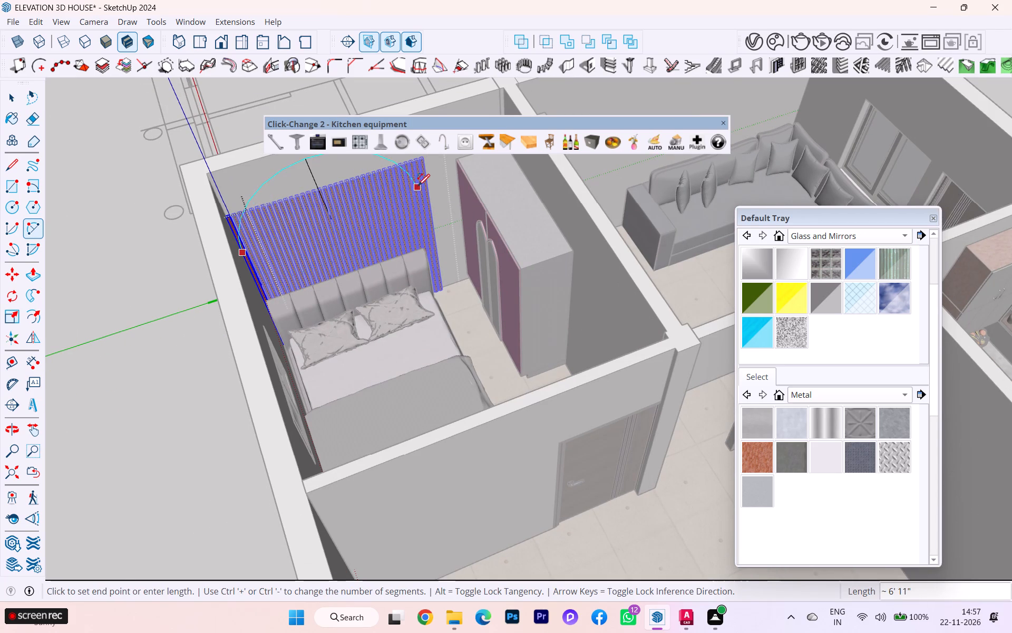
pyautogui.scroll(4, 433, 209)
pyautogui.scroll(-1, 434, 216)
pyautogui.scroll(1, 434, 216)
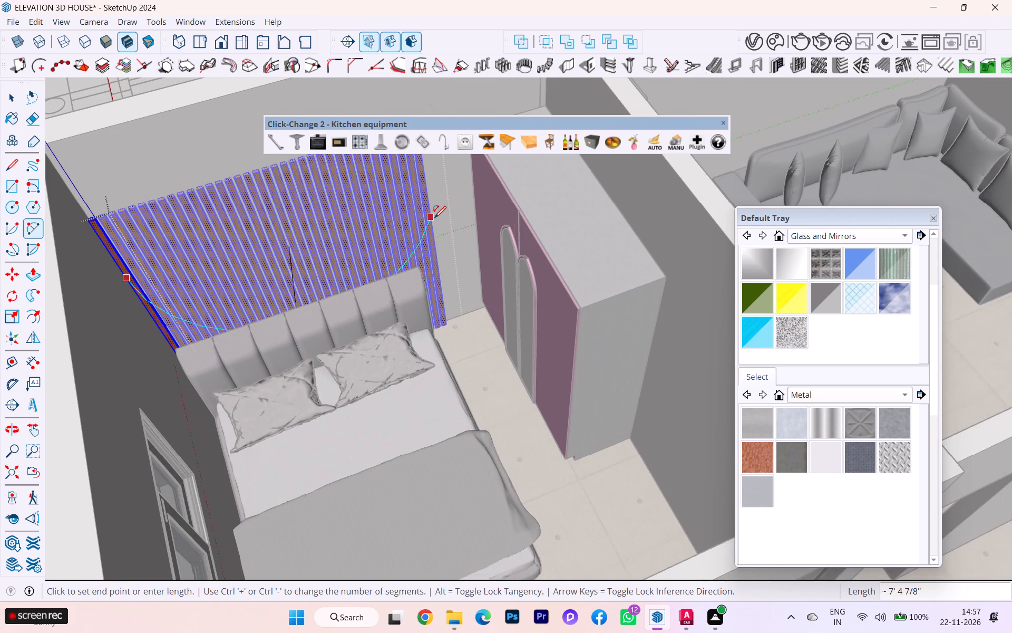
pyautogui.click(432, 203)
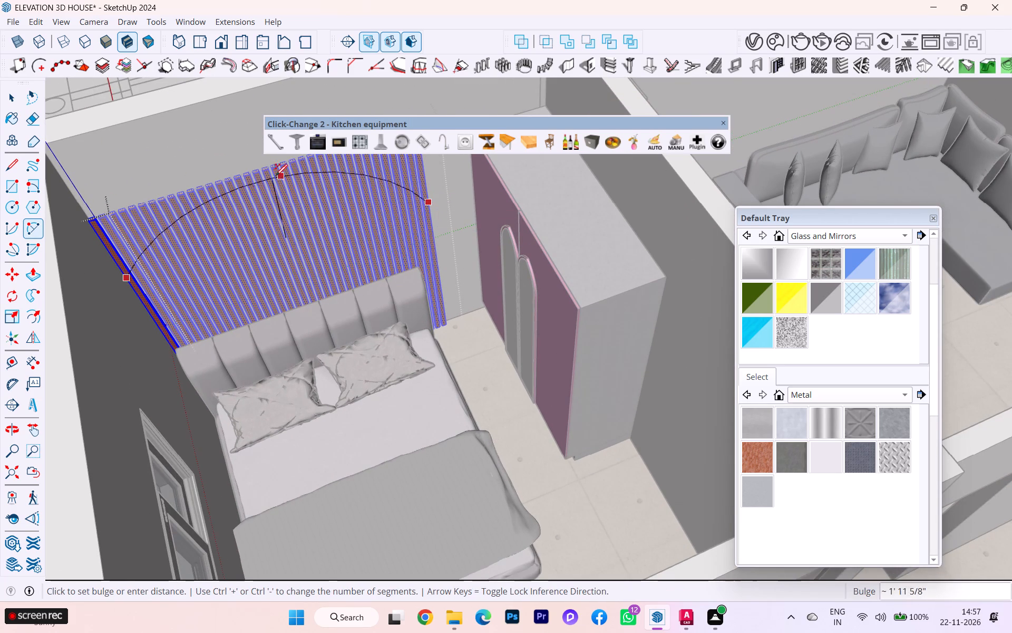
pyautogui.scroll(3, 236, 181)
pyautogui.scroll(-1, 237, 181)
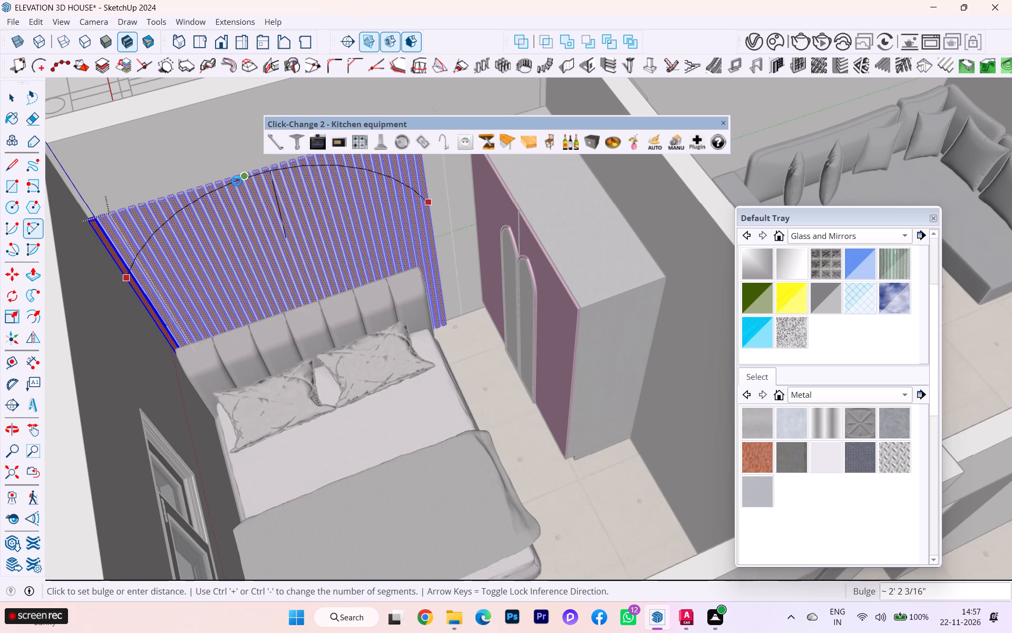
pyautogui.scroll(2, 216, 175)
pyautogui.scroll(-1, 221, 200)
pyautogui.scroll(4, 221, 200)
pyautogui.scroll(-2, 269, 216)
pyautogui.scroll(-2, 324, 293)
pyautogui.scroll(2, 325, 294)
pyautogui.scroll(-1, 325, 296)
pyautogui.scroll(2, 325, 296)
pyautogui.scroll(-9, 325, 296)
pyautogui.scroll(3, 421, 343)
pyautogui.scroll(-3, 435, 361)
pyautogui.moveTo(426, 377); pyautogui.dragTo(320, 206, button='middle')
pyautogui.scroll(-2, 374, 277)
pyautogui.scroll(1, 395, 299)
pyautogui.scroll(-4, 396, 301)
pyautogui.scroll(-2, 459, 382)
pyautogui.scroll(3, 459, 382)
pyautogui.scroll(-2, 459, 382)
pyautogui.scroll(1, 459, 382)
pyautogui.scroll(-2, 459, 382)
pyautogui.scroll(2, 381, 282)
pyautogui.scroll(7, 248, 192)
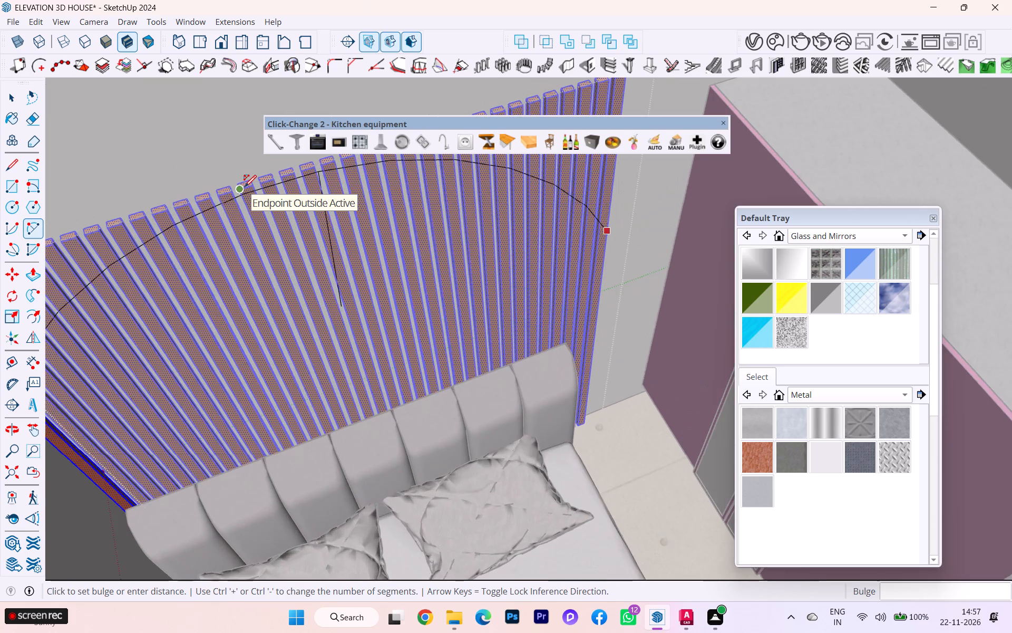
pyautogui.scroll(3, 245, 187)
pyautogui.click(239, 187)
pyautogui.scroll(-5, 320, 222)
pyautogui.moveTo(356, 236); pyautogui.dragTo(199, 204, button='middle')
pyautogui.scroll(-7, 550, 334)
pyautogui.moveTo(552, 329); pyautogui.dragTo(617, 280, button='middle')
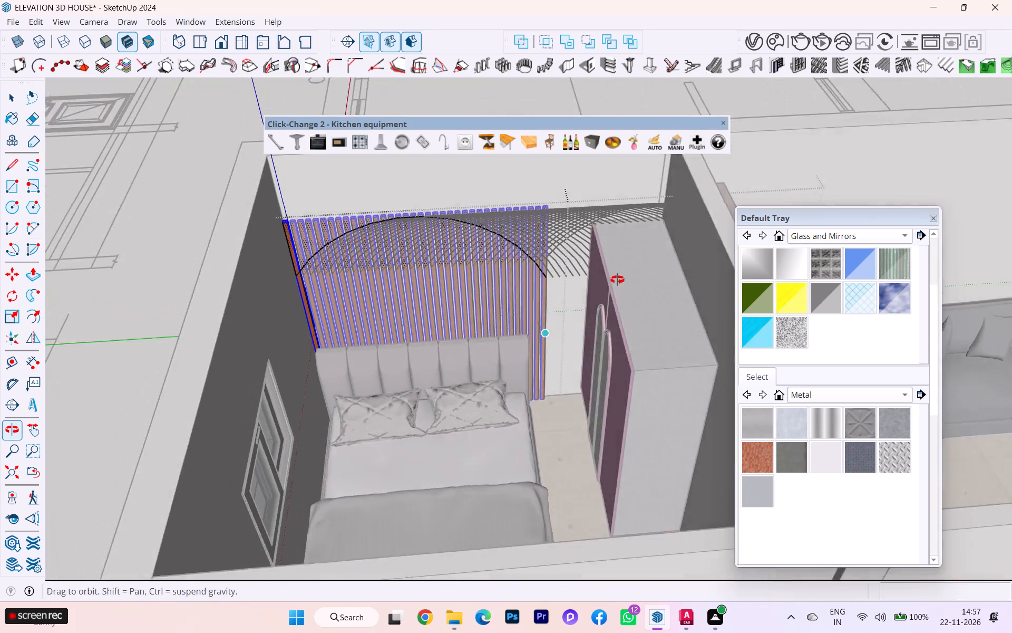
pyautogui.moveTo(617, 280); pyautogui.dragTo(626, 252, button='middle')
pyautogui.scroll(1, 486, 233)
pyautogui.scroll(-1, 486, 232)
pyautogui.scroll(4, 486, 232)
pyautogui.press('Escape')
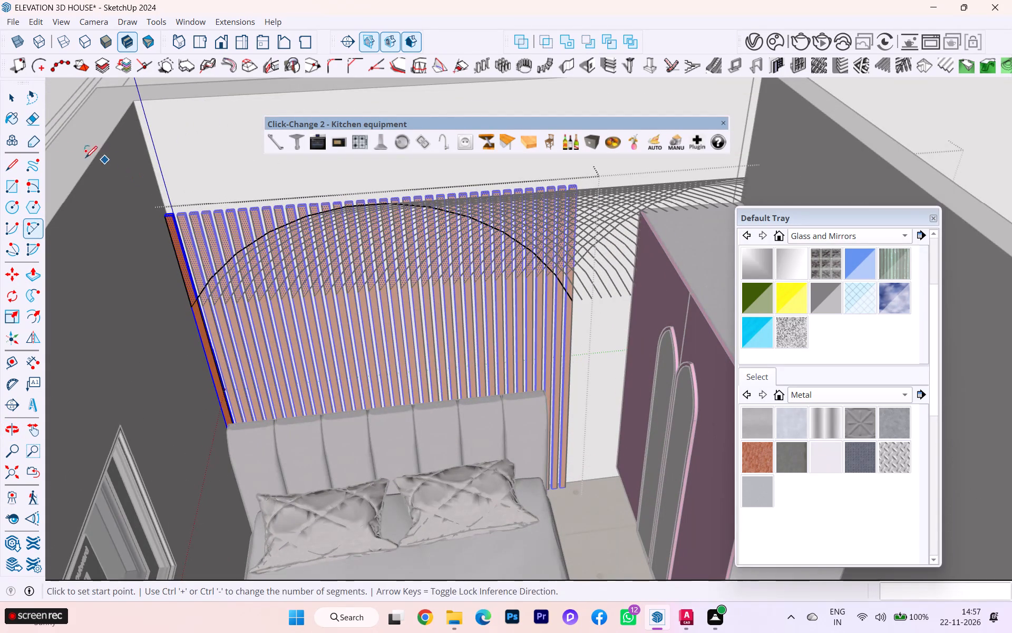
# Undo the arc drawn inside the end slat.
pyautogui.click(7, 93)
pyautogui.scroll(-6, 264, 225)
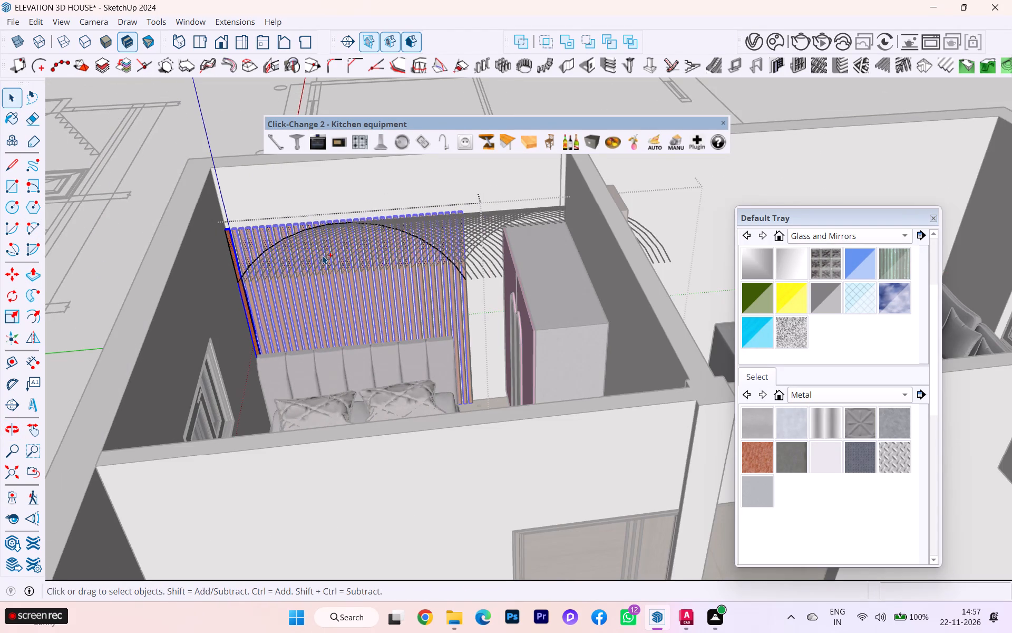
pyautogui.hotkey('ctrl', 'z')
# Leave the end slat's editing and draw a level line about 7' 4" long across the upper slat panel, between its outer edges.
pyautogui.scroll(-3, 302, 249)
pyautogui.click(182, 178)
pyautogui.scroll(4, 250, 225)
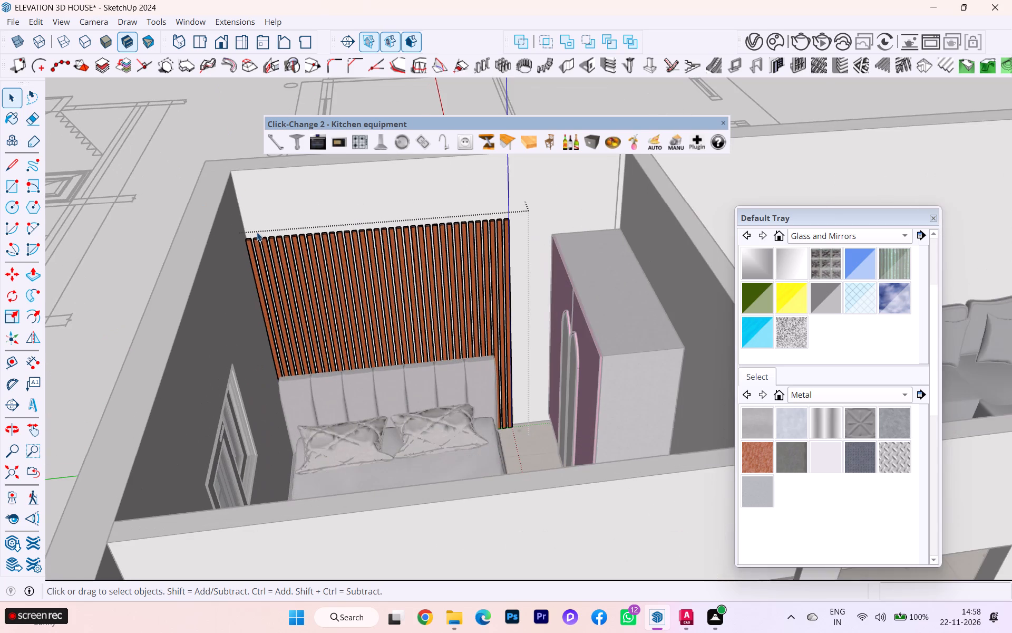
pyautogui.scroll(4, 403, 300)
pyautogui.scroll(-2, 403, 300)
pyautogui.scroll(3, 403, 300)
pyautogui.moveTo(450, 279); pyautogui.dragTo(446, 259, button='middle')
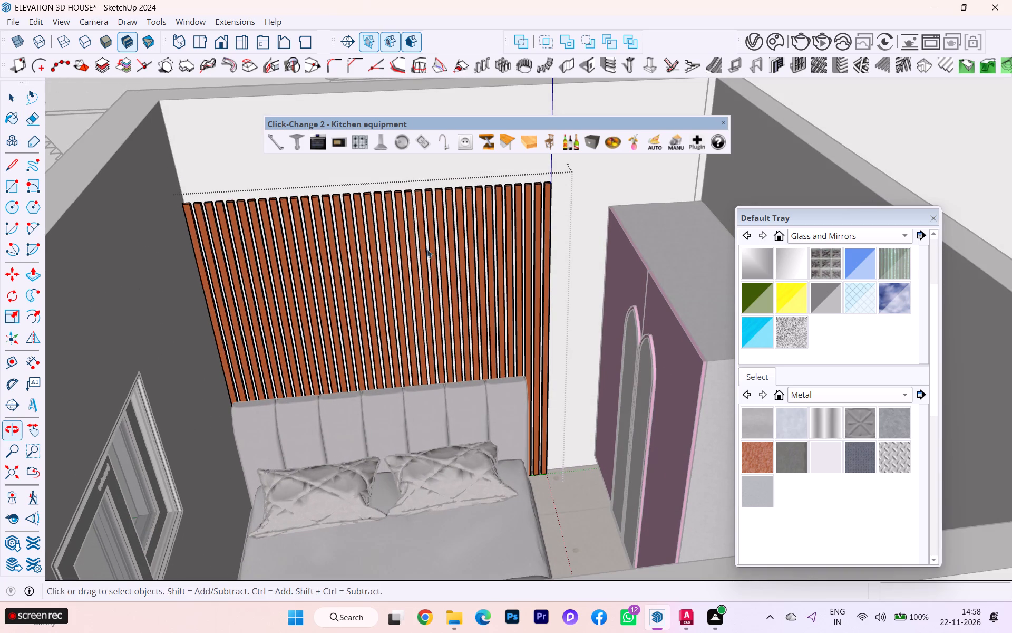
pyautogui.click(16, 164)
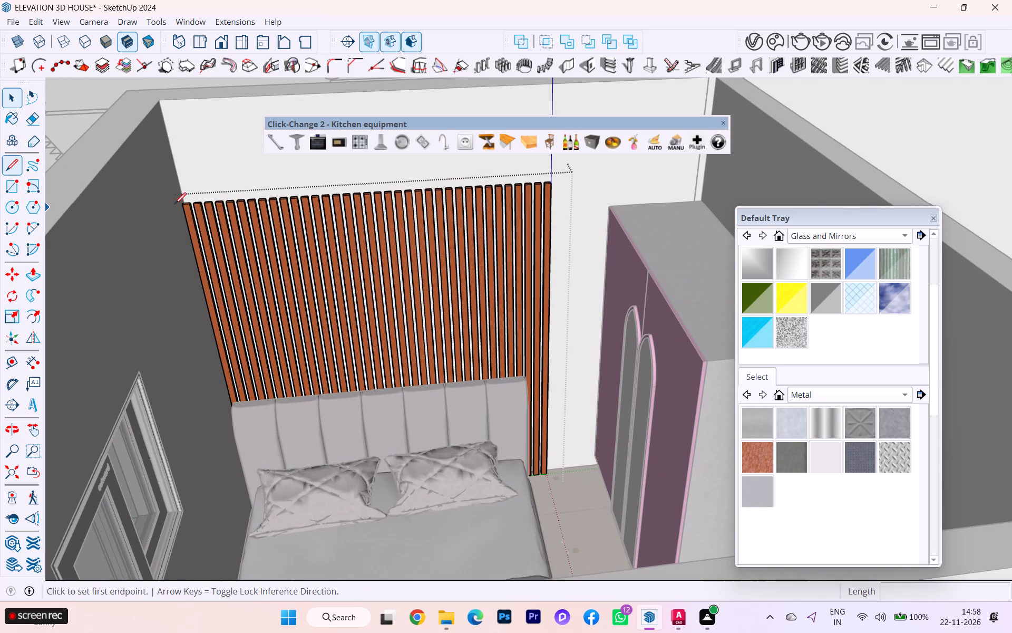
pyautogui.scroll(3, 206, 250)
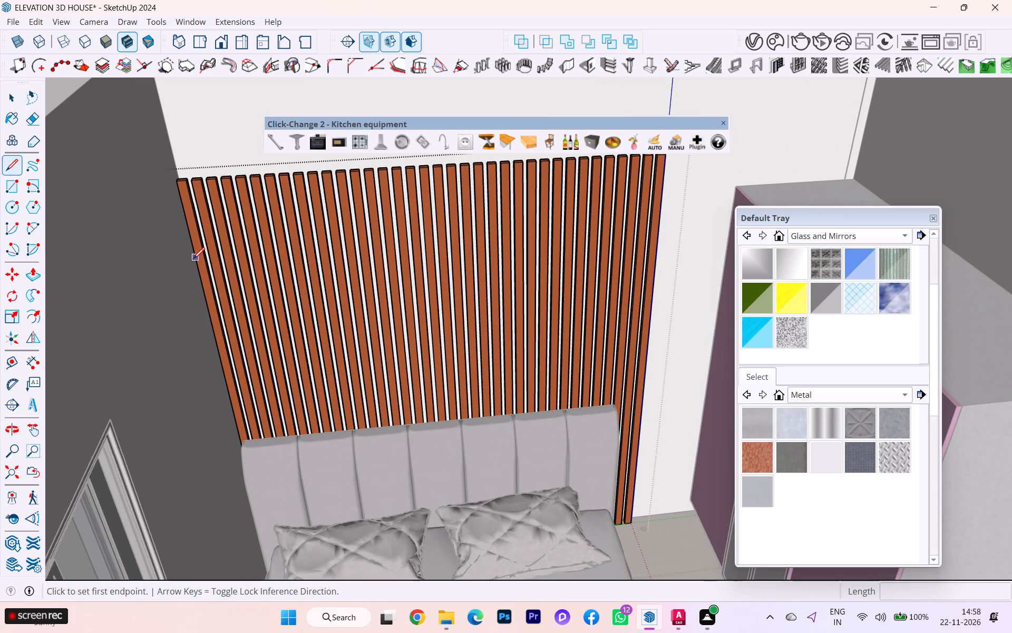
pyautogui.click(196, 266)
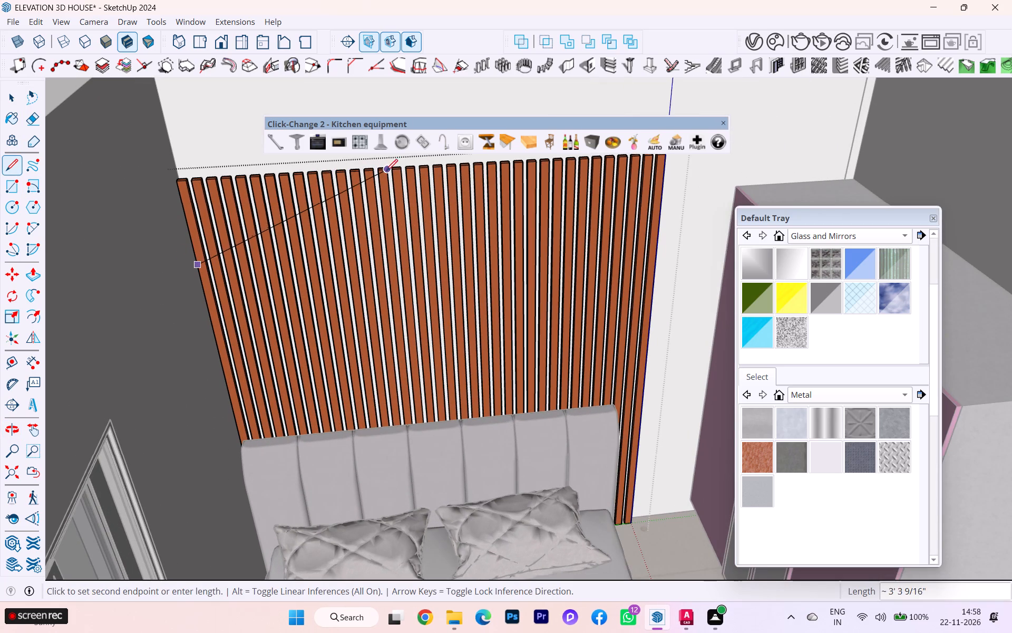
pyautogui.click(660, 235)
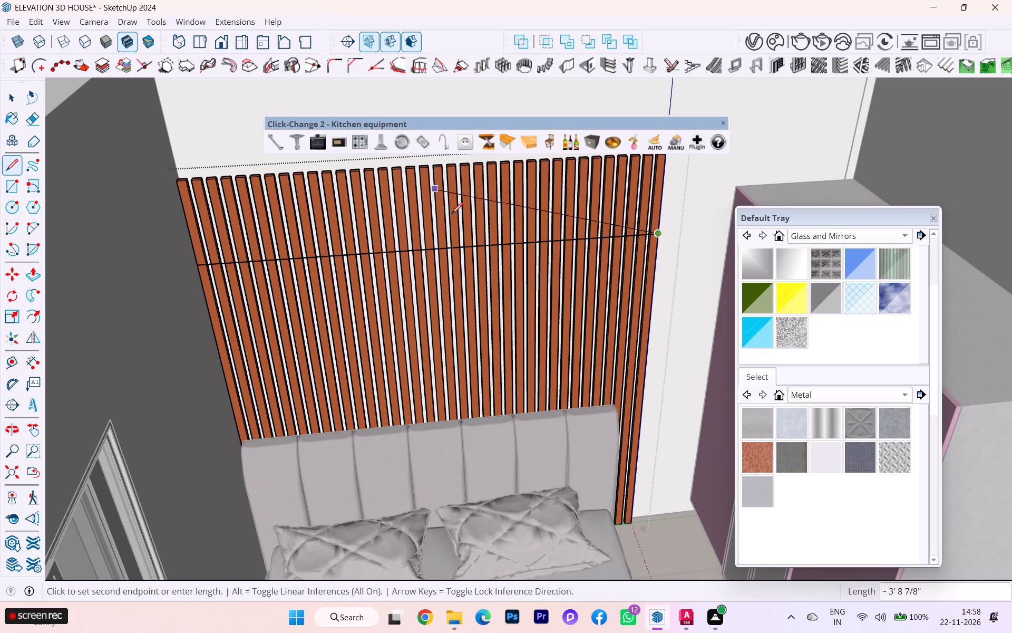
pyautogui.press('Escape')
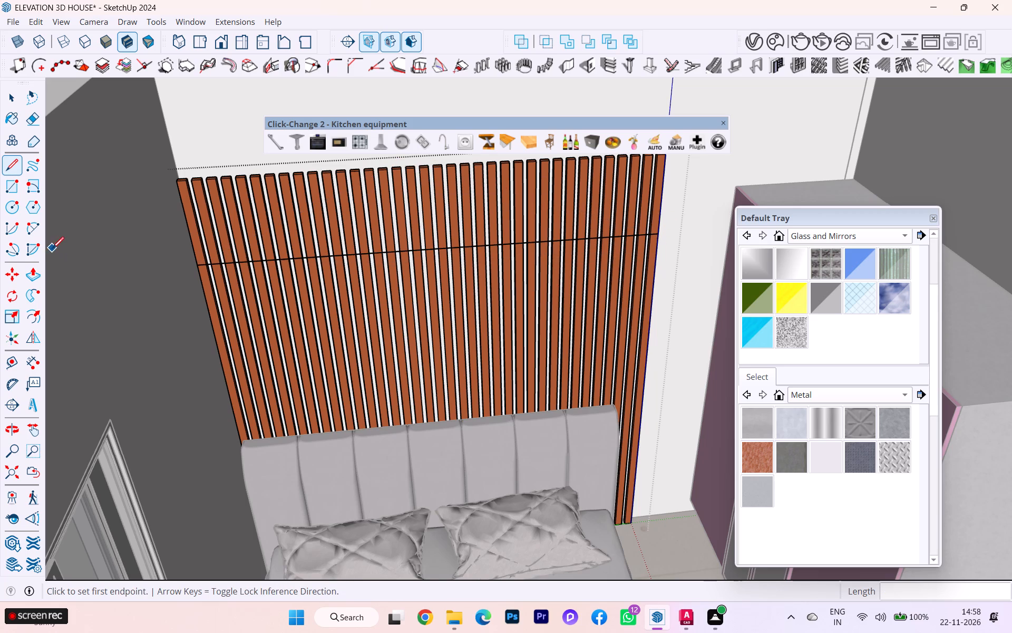
# Draw a 2 Point Arc between the line's two ends, bulging upward about 1' 4" toward the slat tops.
pyautogui.press('a')
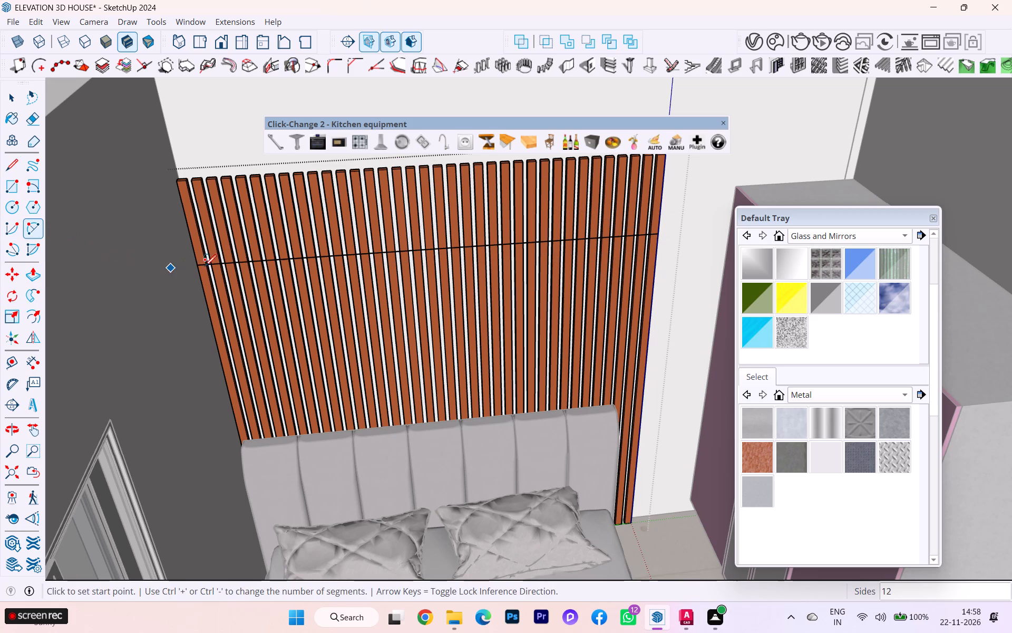
pyautogui.click(196, 269)
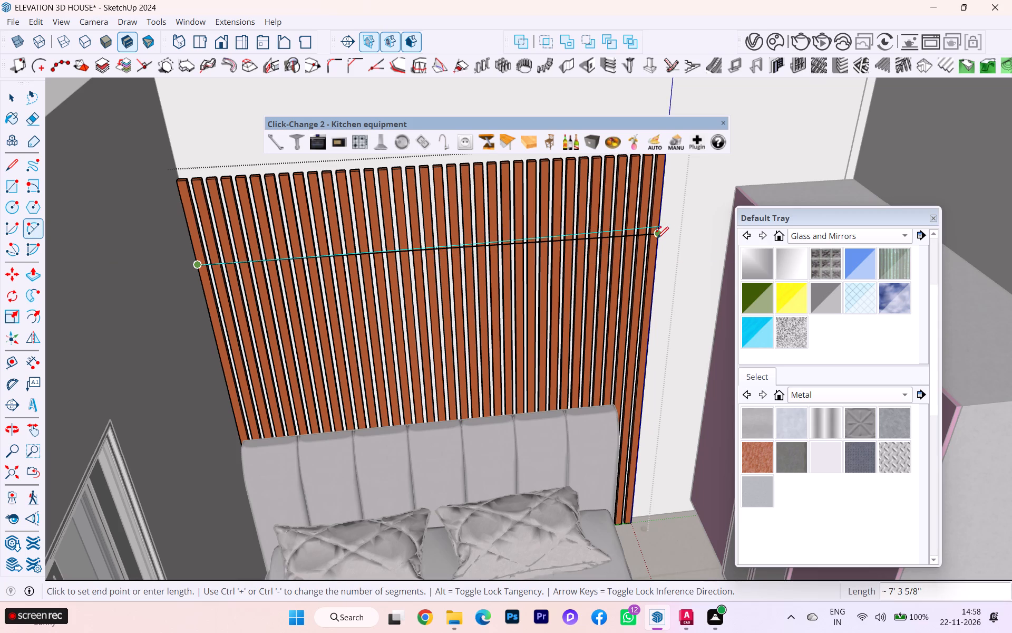
pyautogui.click(659, 238)
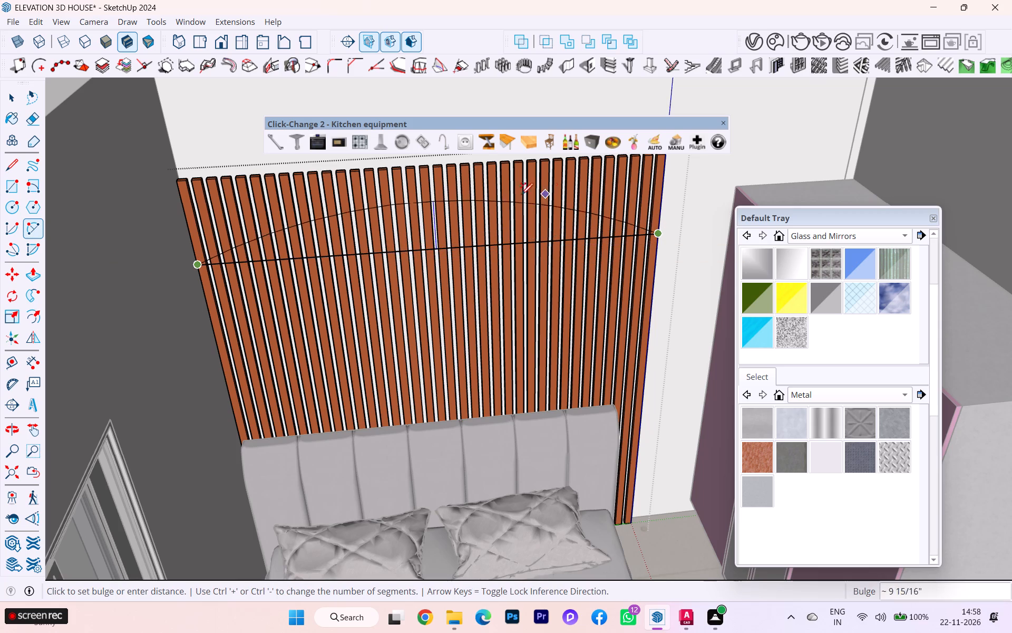
pyautogui.click(395, 167)
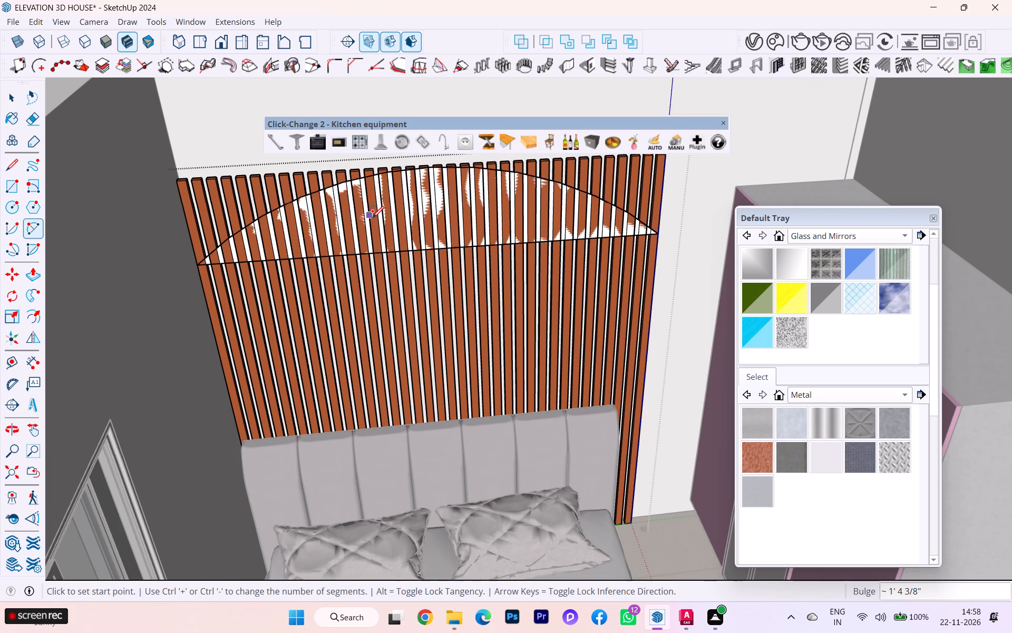
pyautogui.scroll(3, 372, 218)
pyautogui.scroll(-3, 371, 231)
pyautogui.moveTo(334, 239); pyautogui.dragTo(348, 262, button='middle')
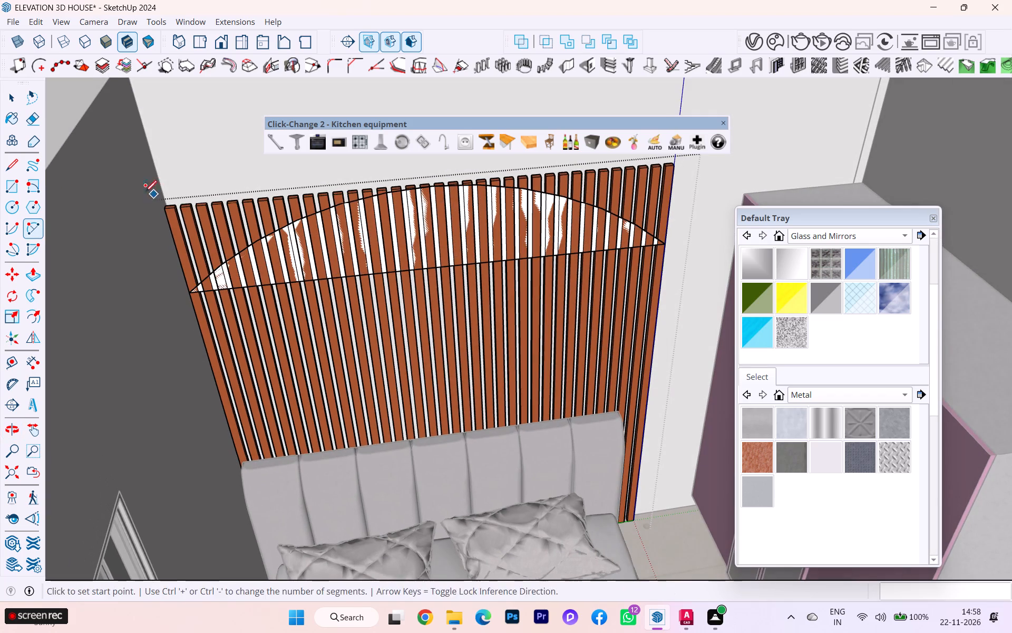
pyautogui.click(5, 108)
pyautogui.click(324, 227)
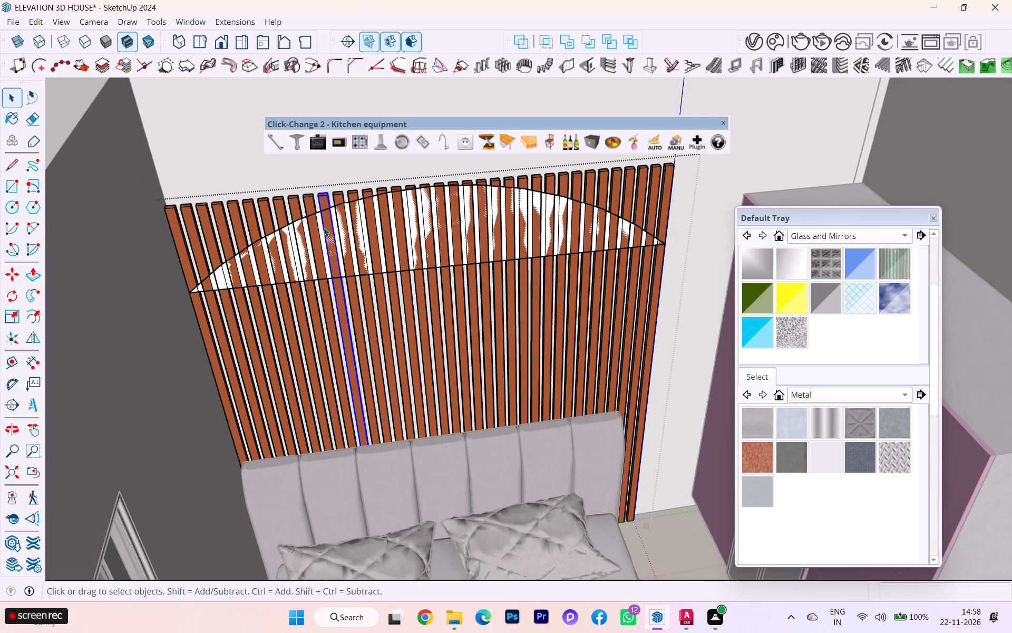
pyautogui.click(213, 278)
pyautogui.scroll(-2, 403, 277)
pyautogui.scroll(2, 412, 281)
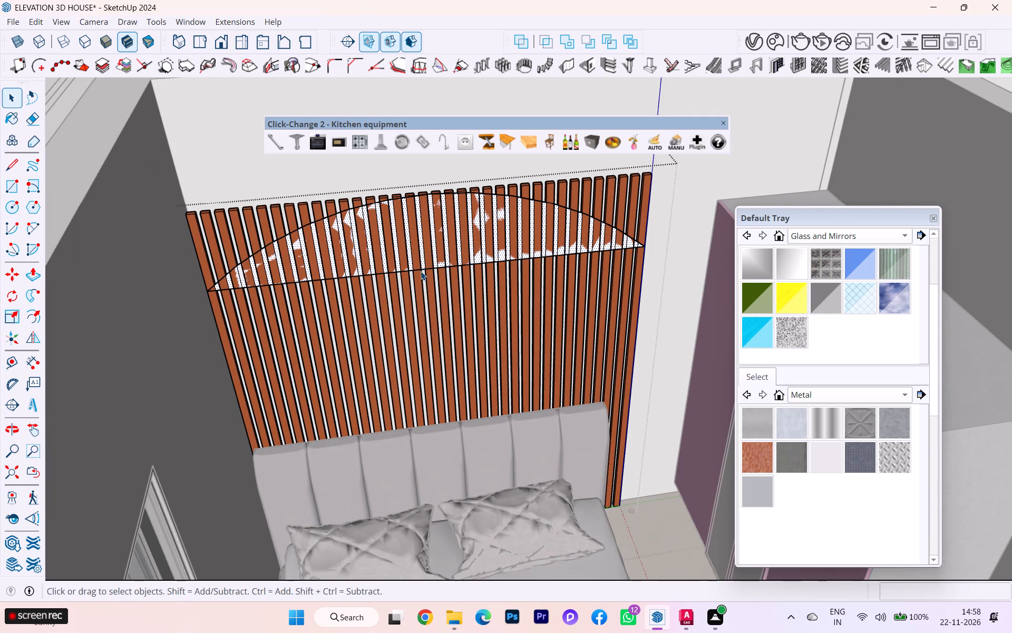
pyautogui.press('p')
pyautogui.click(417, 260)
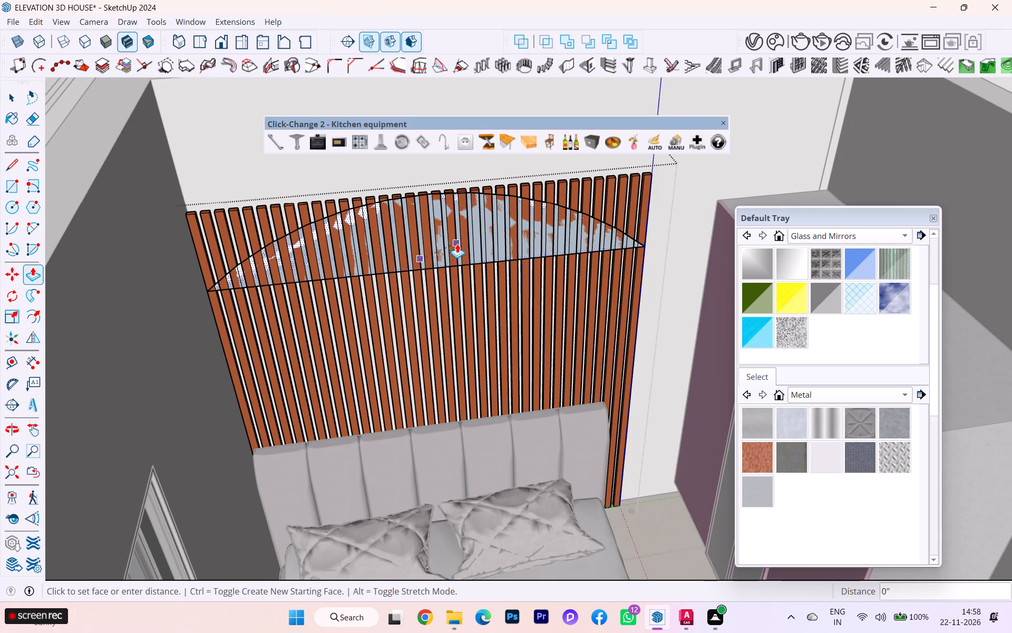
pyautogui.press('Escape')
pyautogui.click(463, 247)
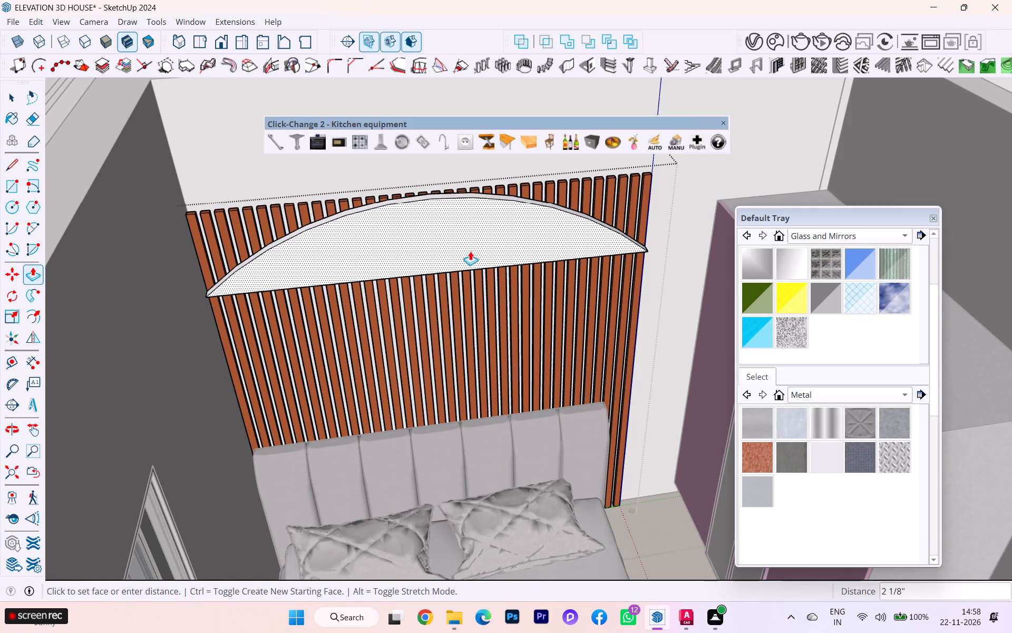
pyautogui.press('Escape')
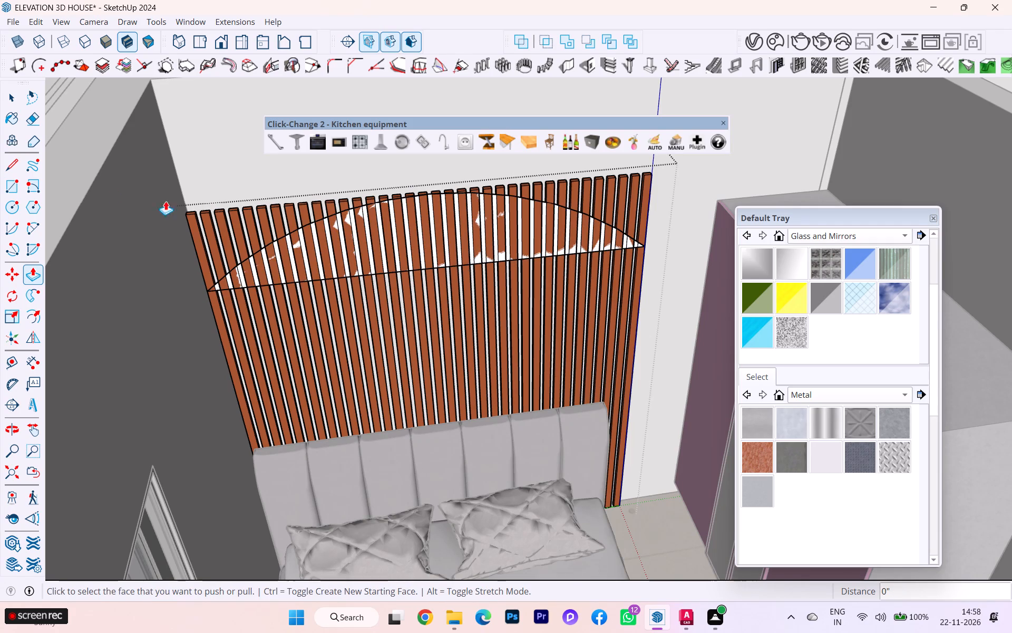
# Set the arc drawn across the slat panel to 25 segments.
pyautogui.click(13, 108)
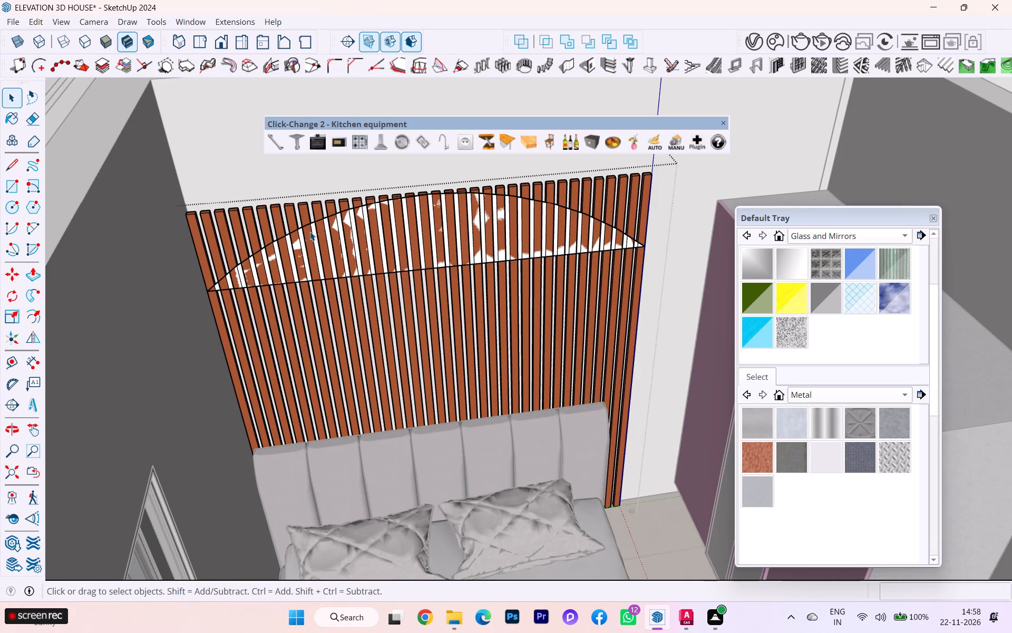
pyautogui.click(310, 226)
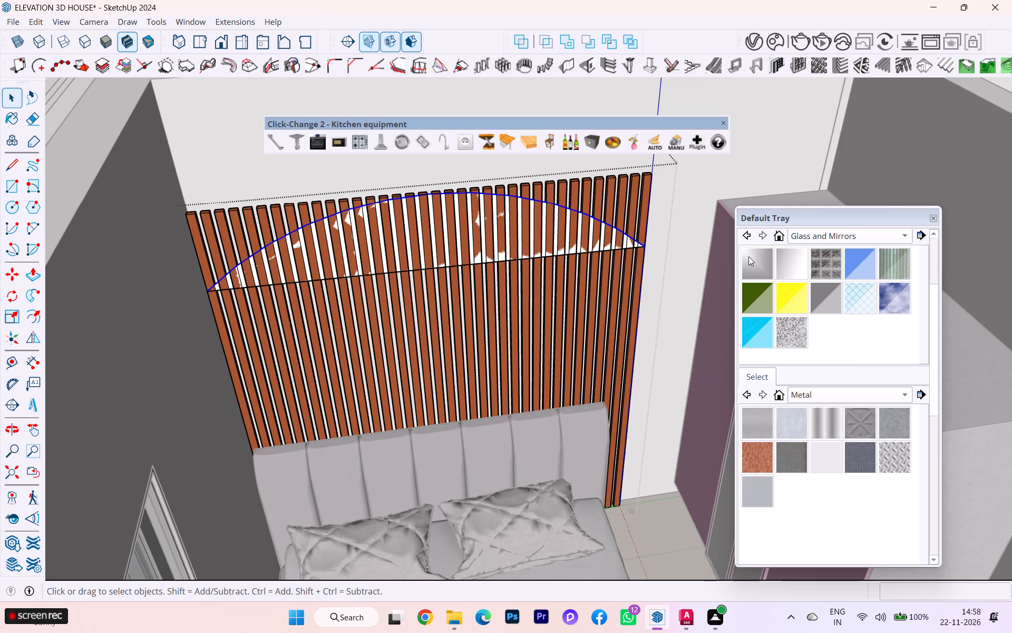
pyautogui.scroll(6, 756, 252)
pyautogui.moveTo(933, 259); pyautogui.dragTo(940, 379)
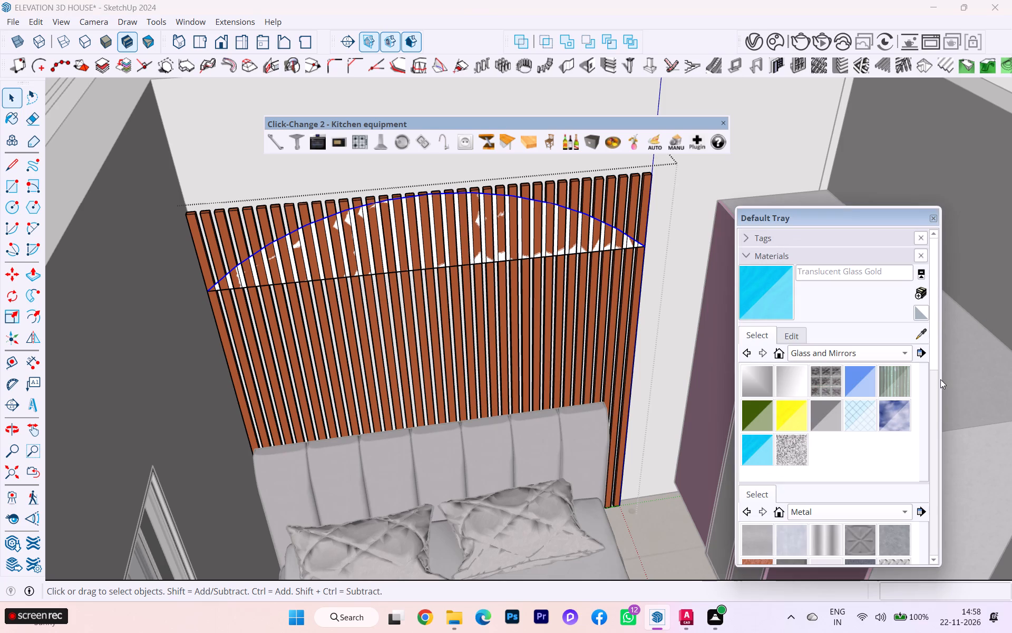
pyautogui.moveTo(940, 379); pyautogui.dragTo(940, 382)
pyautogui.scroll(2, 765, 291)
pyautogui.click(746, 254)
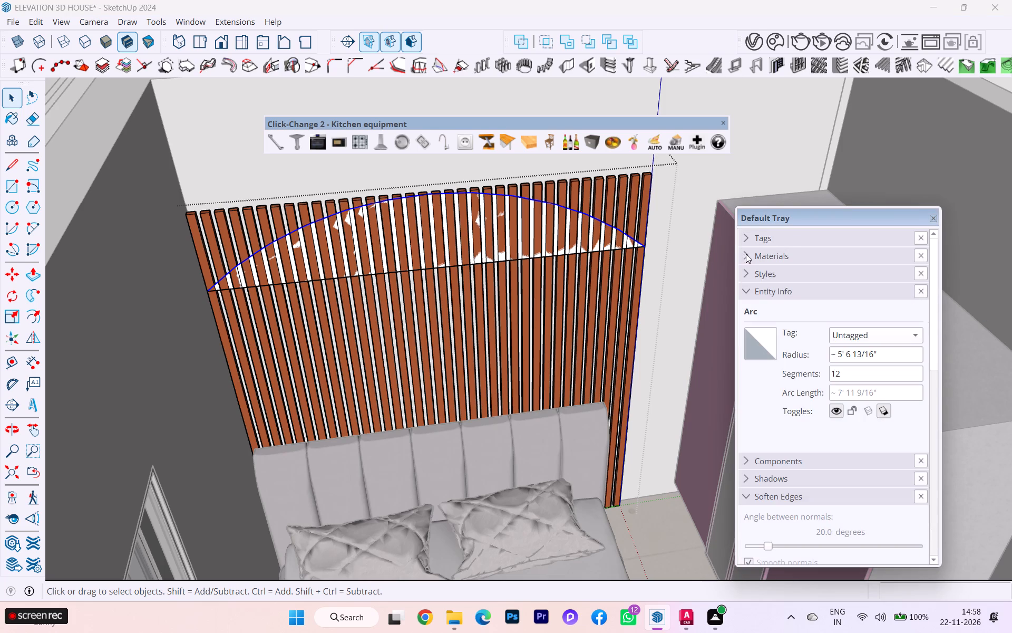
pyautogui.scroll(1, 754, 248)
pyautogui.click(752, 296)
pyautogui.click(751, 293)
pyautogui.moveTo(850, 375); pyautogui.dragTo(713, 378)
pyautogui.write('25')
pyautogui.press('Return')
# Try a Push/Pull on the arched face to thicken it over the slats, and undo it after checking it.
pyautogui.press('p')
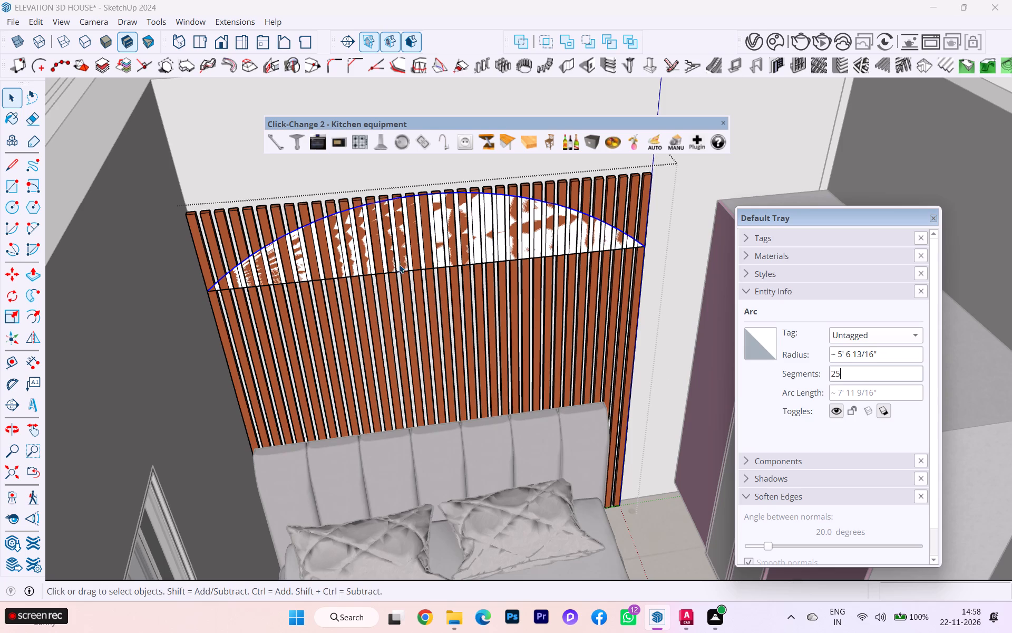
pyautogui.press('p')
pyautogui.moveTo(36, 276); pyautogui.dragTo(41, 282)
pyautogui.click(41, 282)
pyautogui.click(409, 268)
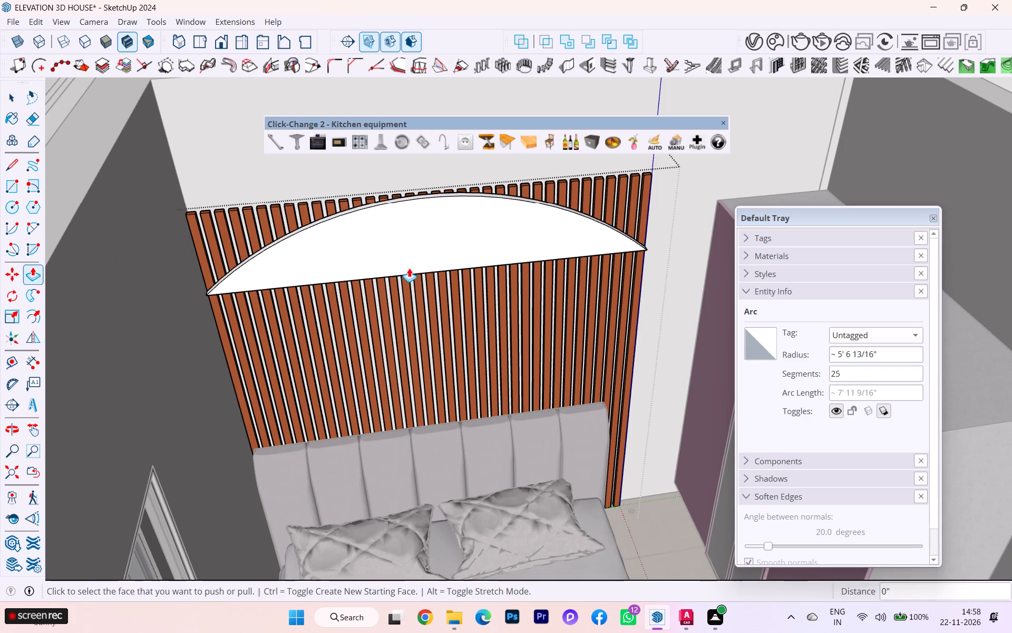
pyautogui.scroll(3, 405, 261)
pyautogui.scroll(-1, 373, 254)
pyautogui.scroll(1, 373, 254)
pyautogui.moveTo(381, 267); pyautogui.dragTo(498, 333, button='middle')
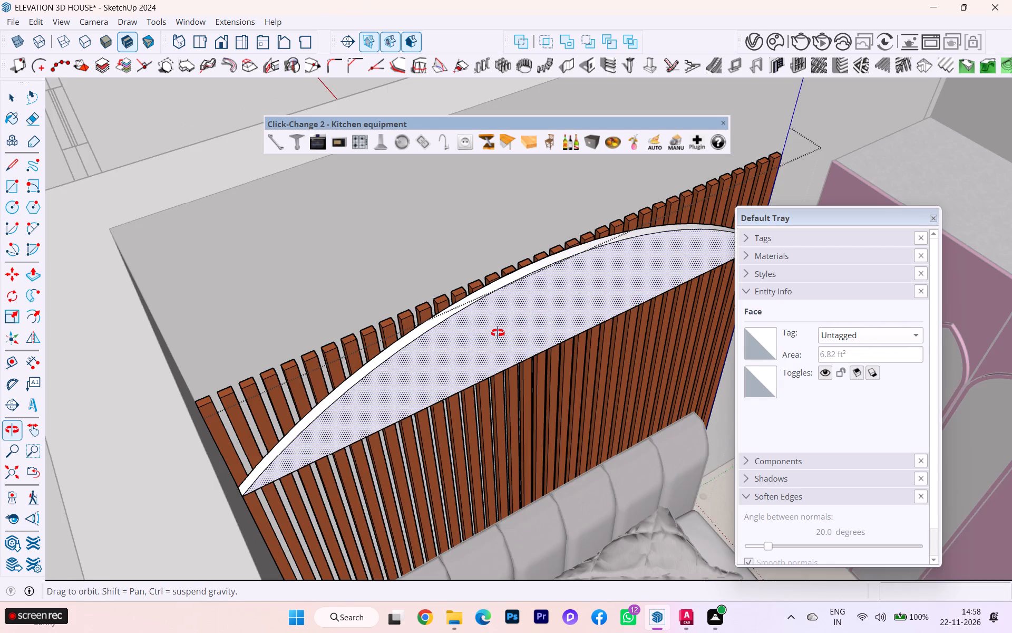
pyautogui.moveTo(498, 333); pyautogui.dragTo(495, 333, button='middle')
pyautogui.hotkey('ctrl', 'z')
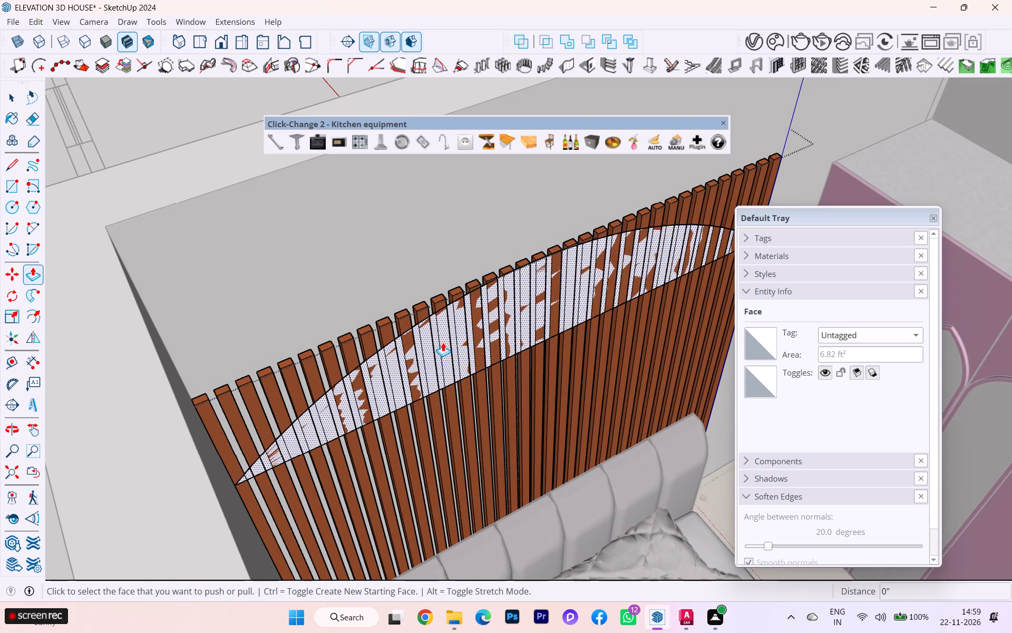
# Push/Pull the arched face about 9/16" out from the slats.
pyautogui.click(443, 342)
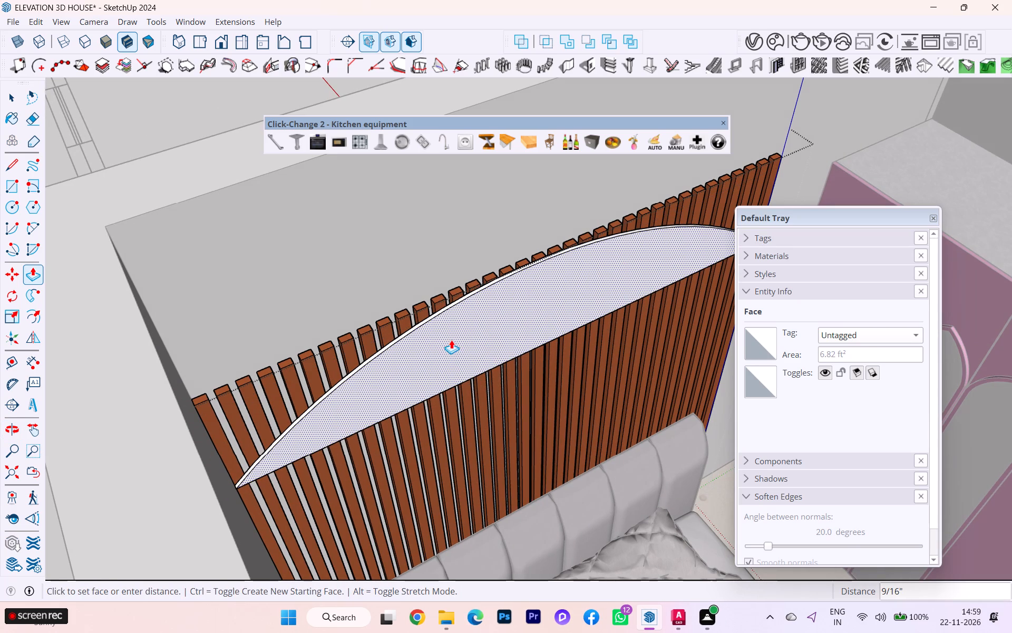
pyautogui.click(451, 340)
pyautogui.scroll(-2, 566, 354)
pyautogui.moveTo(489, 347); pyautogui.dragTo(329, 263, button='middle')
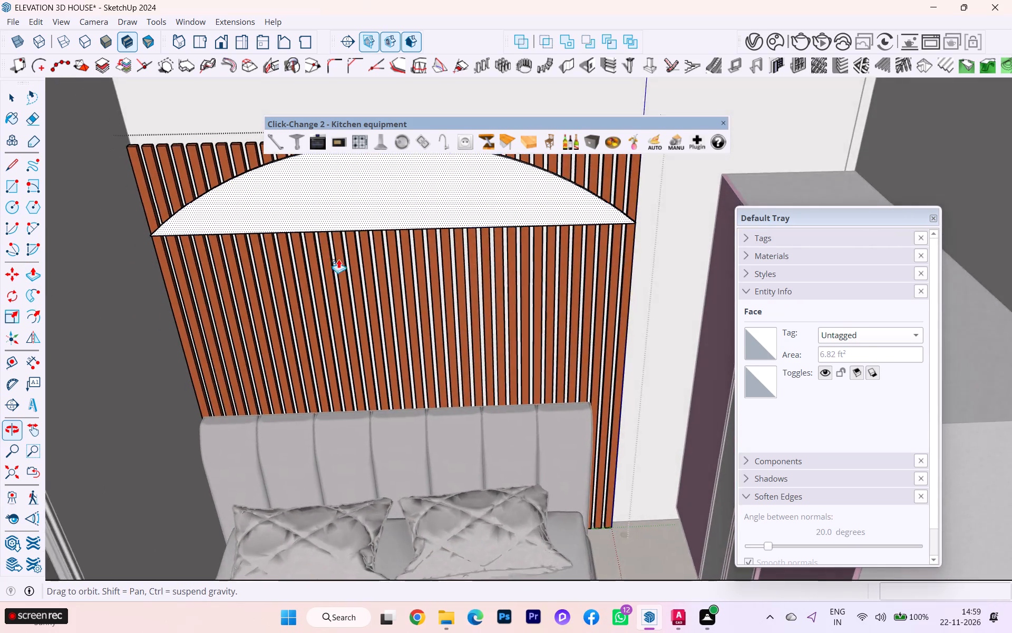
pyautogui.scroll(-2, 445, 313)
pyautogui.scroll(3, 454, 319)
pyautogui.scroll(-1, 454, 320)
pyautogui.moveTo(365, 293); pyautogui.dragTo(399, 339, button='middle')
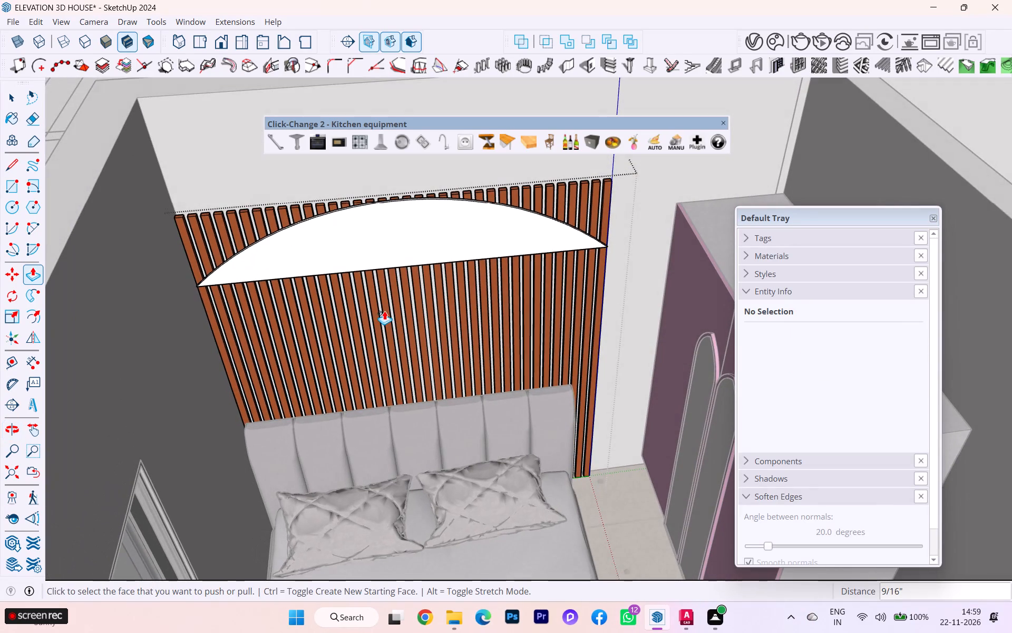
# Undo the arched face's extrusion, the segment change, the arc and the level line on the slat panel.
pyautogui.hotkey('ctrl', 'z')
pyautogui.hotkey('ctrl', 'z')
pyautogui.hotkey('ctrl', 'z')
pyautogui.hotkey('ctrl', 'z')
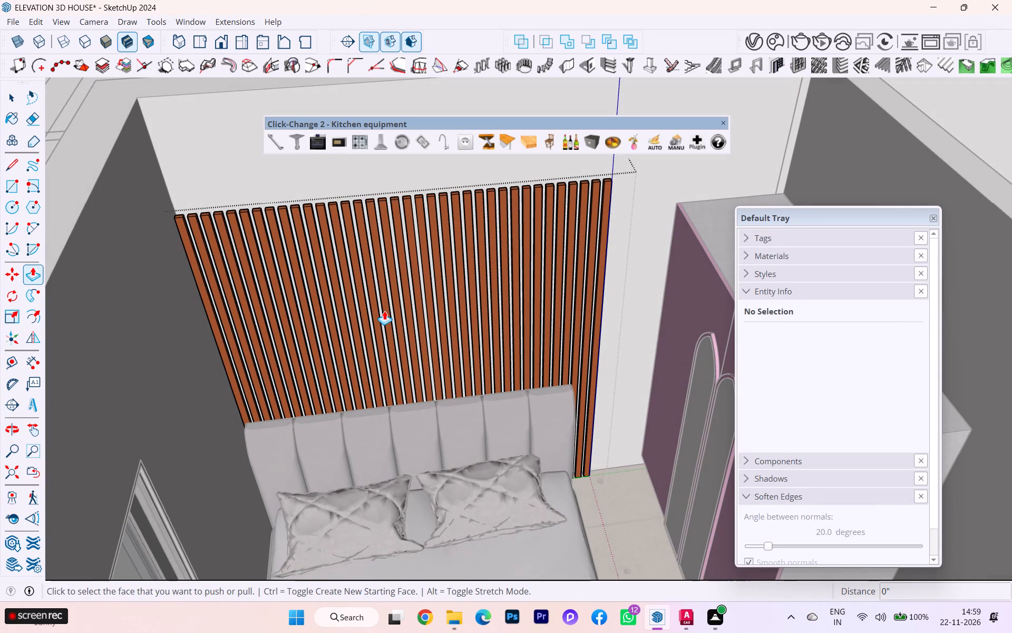
# Leave the slat group's editing and reopen the group and its single slats to examine how the panel is built.
pyautogui.scroll(-1, 483, 365)
pyautogui.scroll(1, 493, 369)
pyautogui.scroll(-2, 497, 370)
pyautogui.click(12, 88)
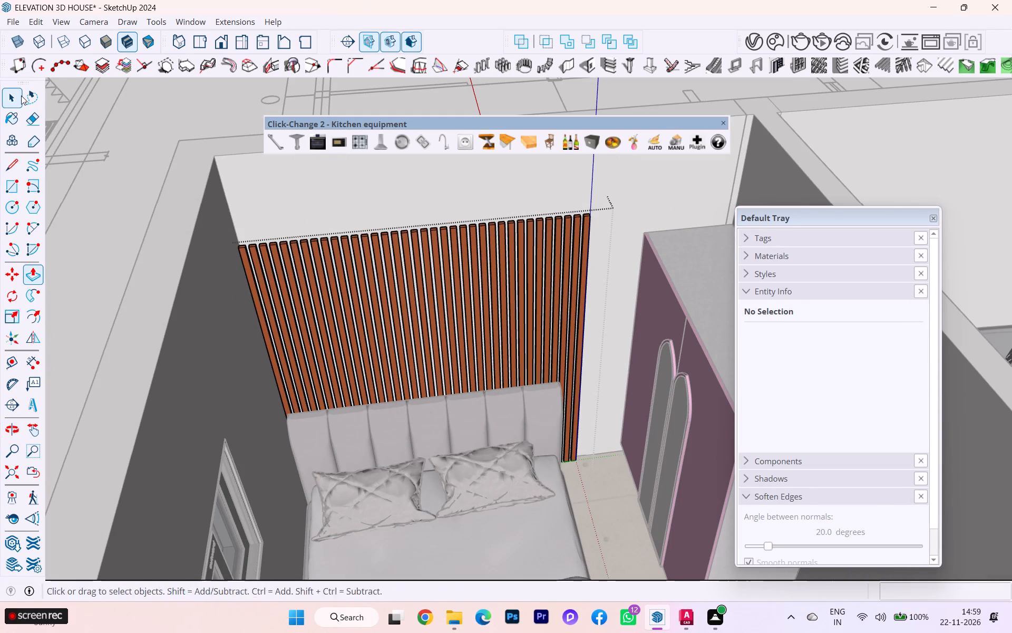
pyautogui.scroll(-3, 216, 198)
pyautogui.scroll(5, 239, 219)
pyautogui.scroll(-1, 240, 220)
pyautogui.click(150, 197)
pyautogui.scroll(3, 309, 241)
pyautogui.click(325, 255)
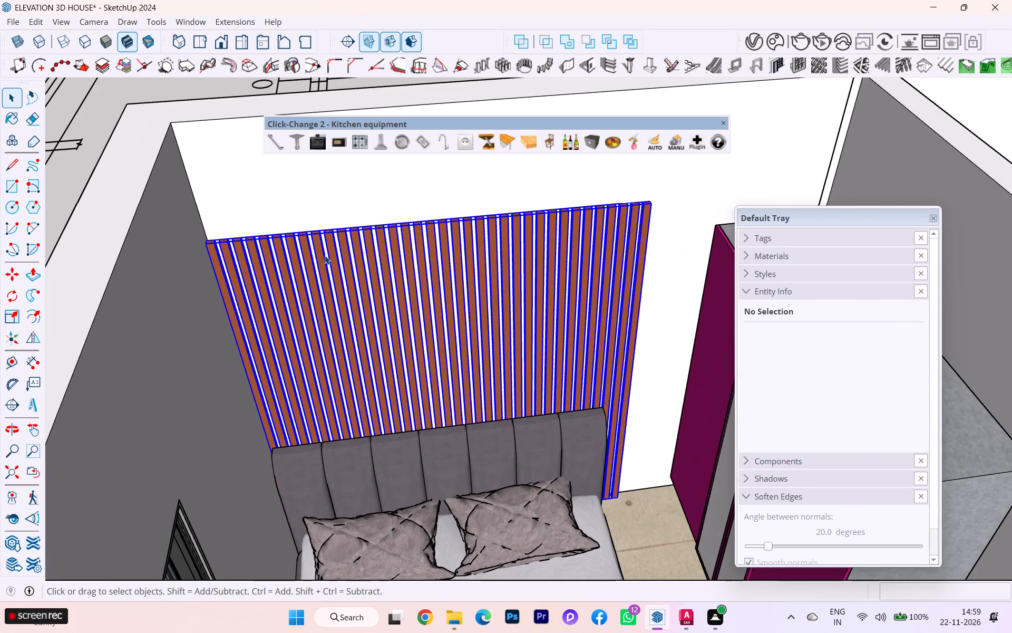
pyautogui.rightClick(325, 255)
pyautogui.doubleClick(262, 262)
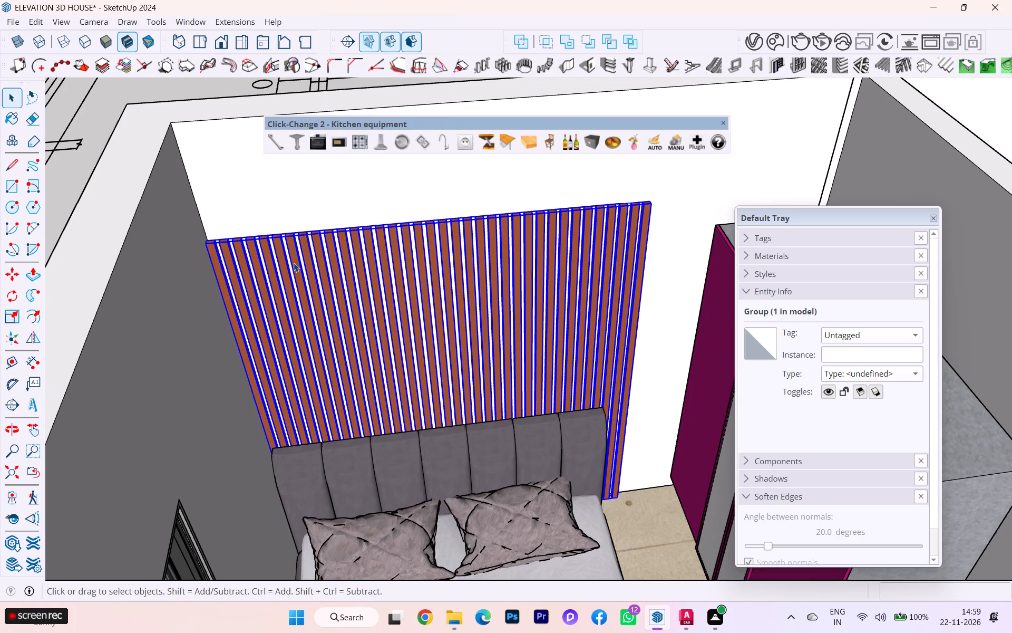
pyautogui.doubleClick(294, 263)
pyautogui.click(287, 264)
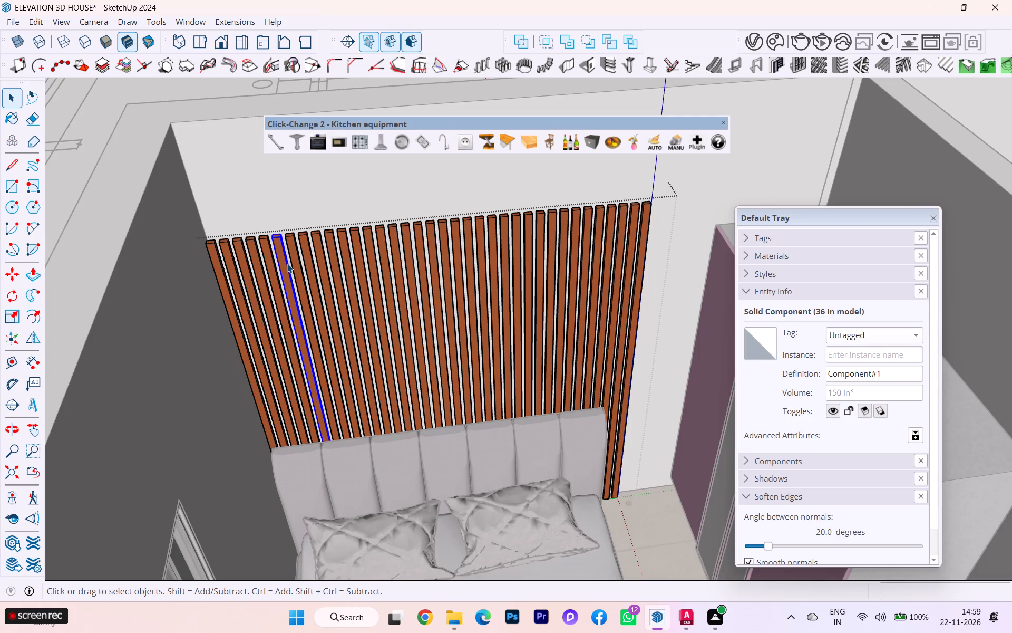
pyautogui.keyDown('shift'); pyautogui.tripleClick(287, 264); pyautogui.keyUp('shift')
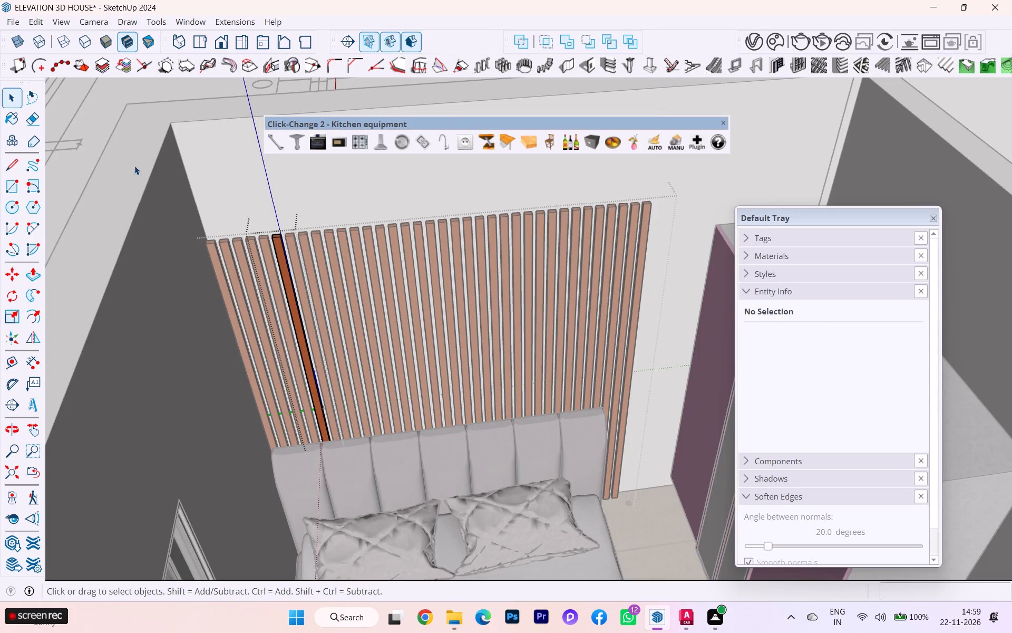
pyautogui.click(89, 141)
pyautogui.click(292, 271)
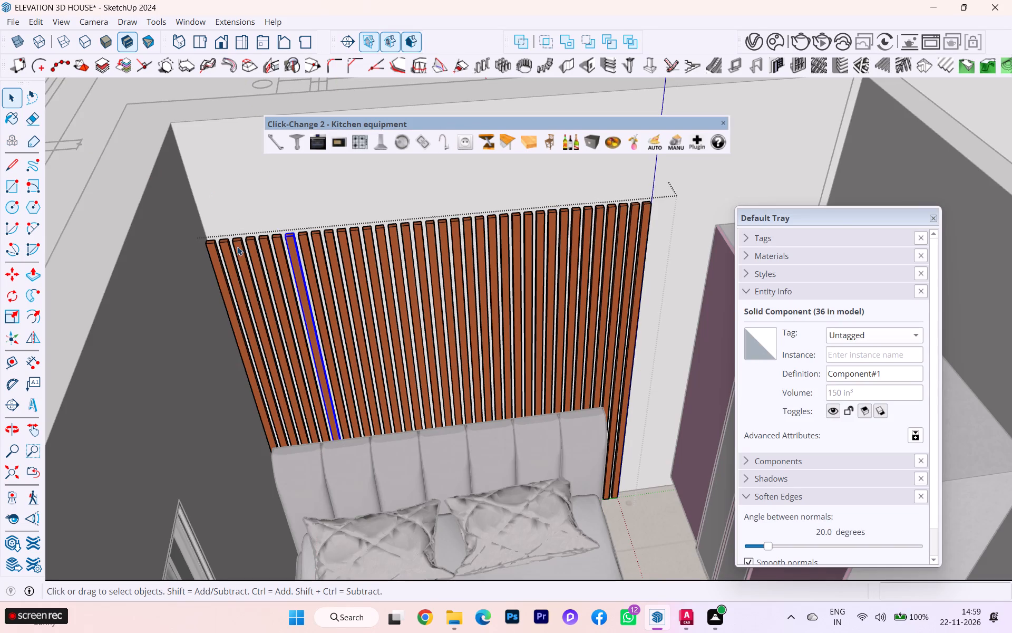
pyautogui.click(95, 92)
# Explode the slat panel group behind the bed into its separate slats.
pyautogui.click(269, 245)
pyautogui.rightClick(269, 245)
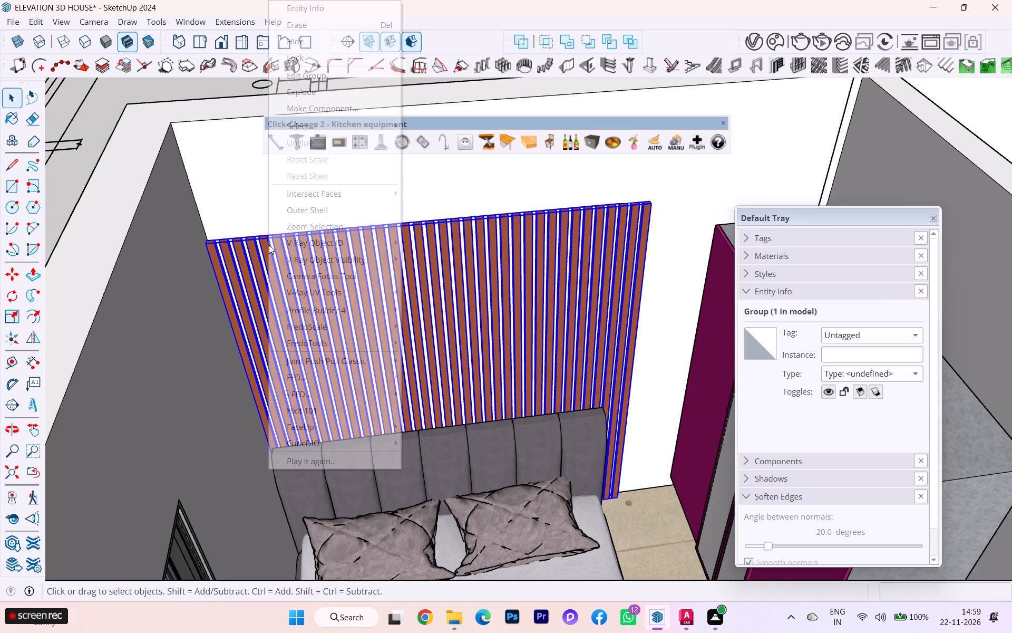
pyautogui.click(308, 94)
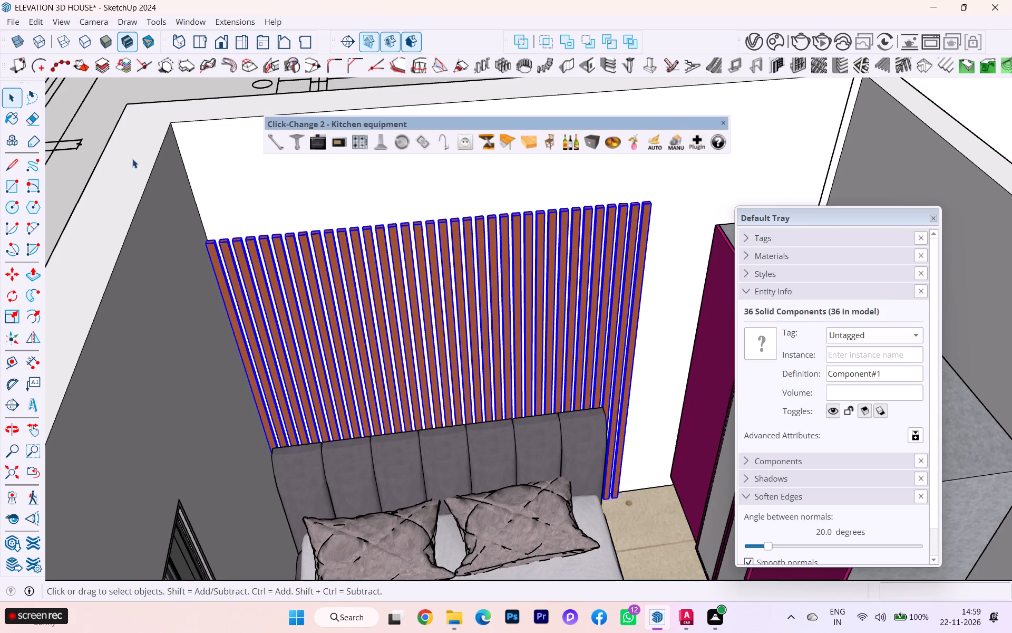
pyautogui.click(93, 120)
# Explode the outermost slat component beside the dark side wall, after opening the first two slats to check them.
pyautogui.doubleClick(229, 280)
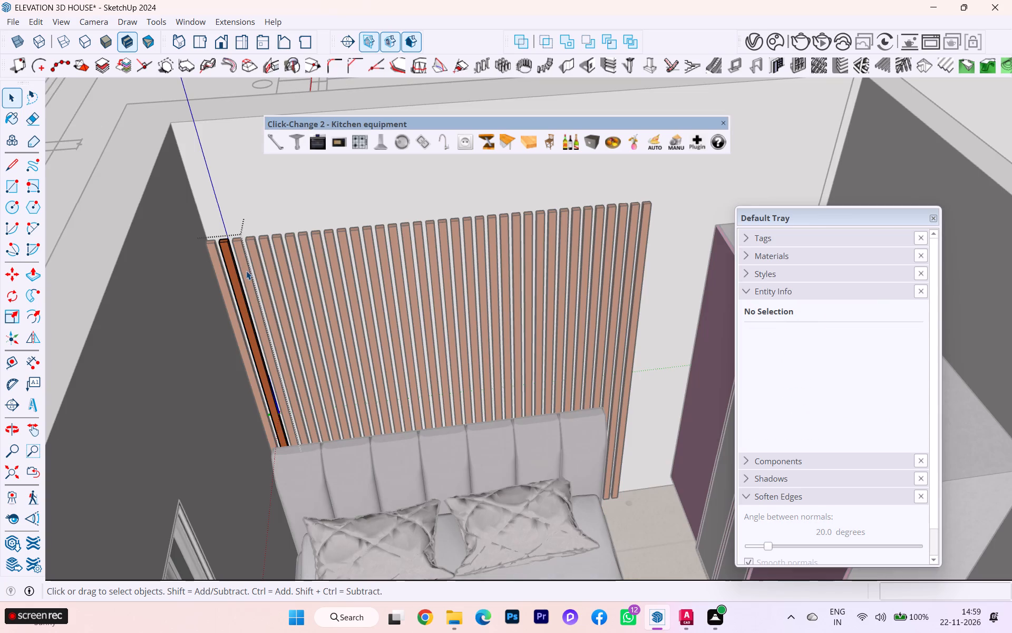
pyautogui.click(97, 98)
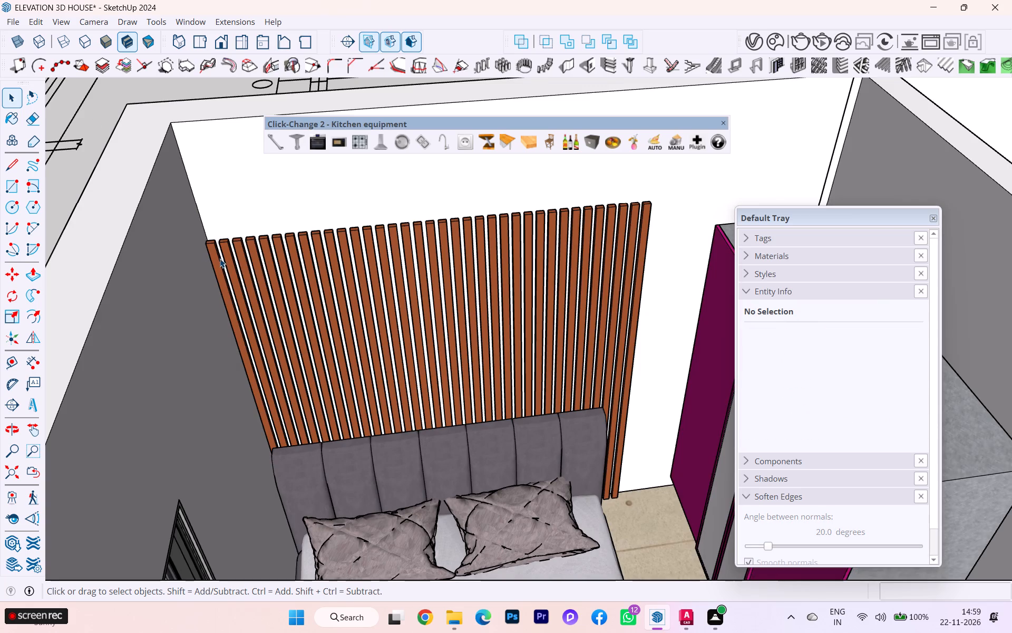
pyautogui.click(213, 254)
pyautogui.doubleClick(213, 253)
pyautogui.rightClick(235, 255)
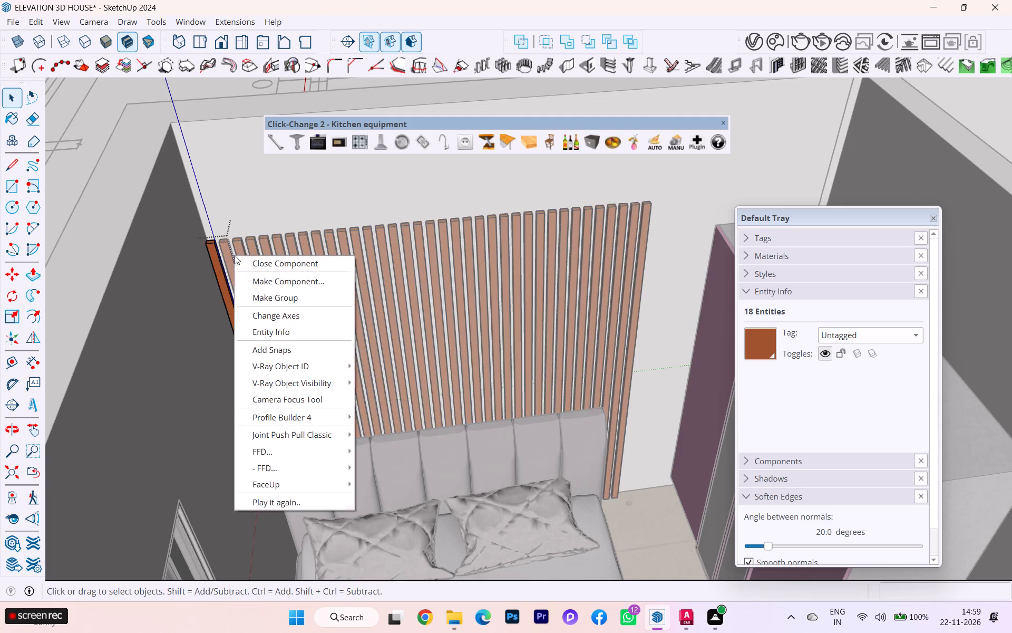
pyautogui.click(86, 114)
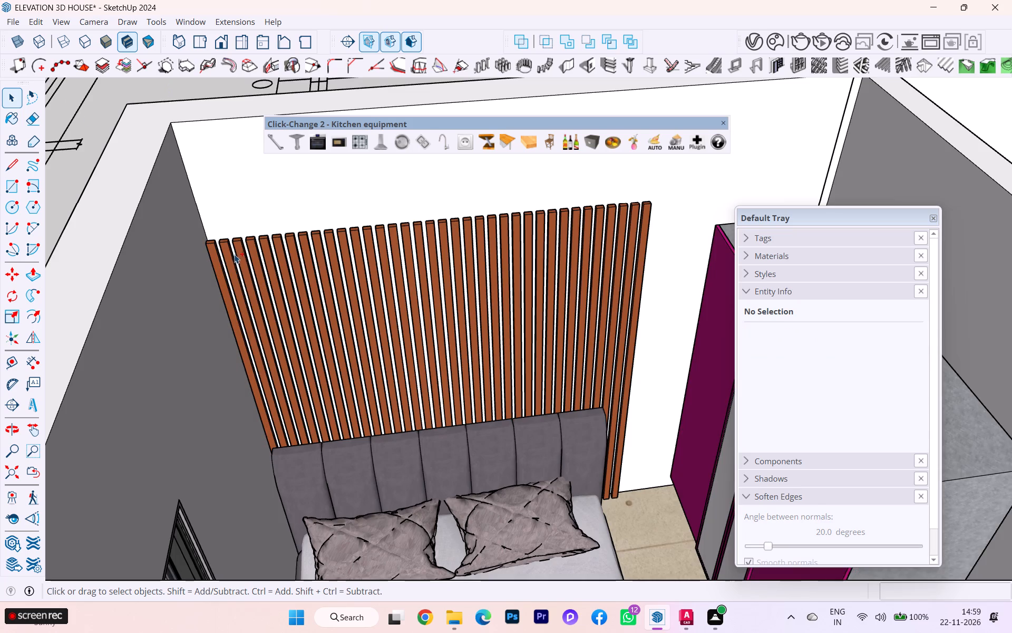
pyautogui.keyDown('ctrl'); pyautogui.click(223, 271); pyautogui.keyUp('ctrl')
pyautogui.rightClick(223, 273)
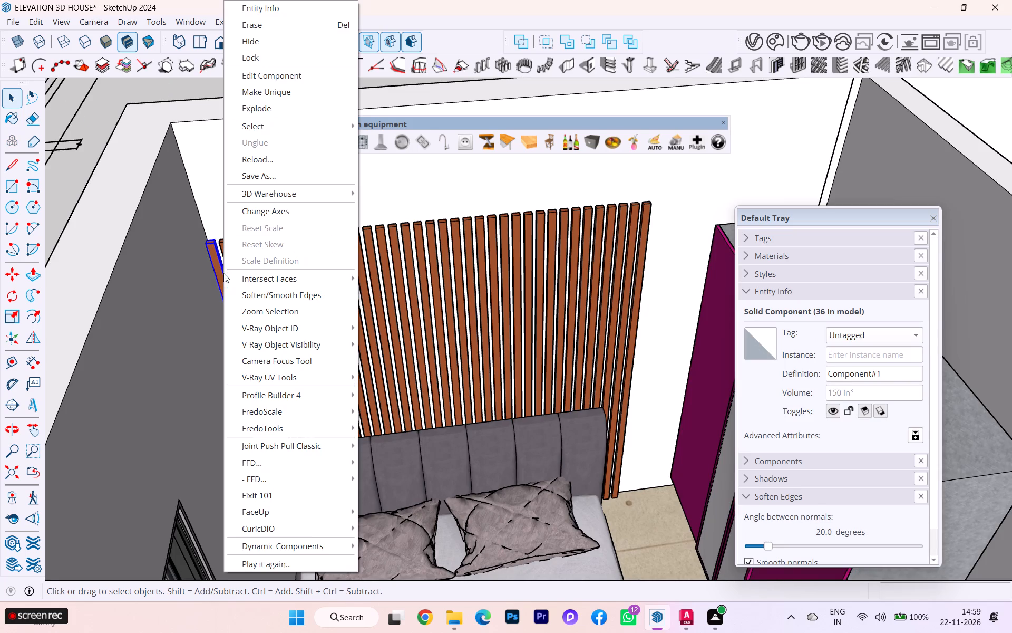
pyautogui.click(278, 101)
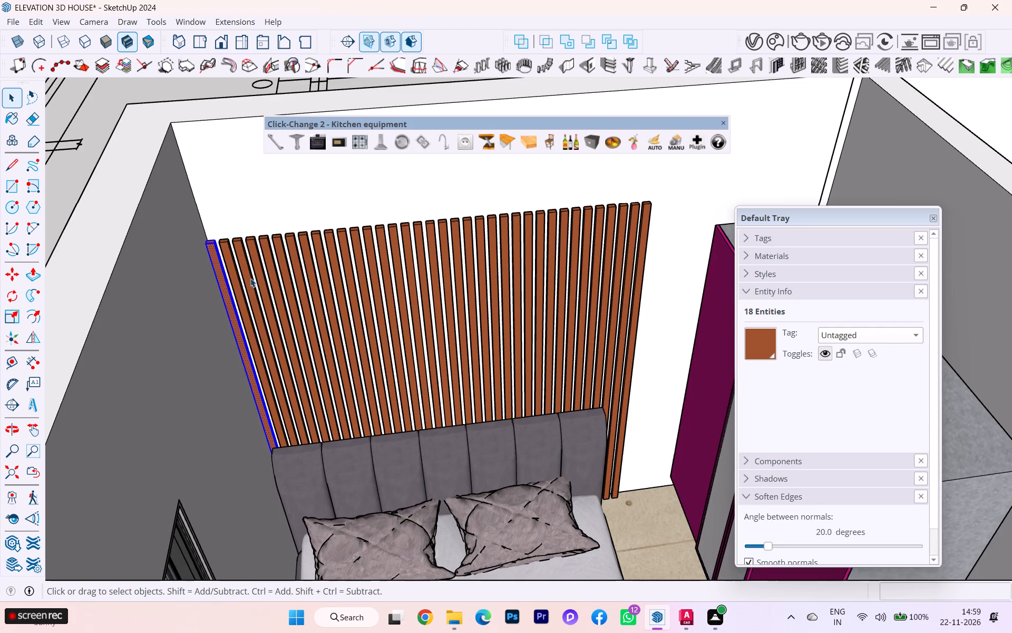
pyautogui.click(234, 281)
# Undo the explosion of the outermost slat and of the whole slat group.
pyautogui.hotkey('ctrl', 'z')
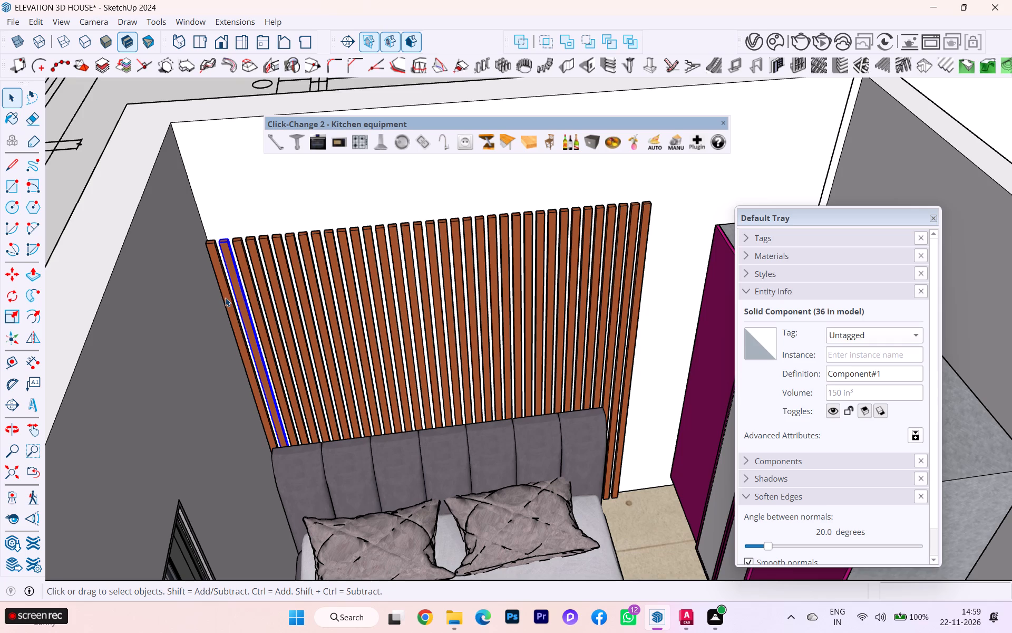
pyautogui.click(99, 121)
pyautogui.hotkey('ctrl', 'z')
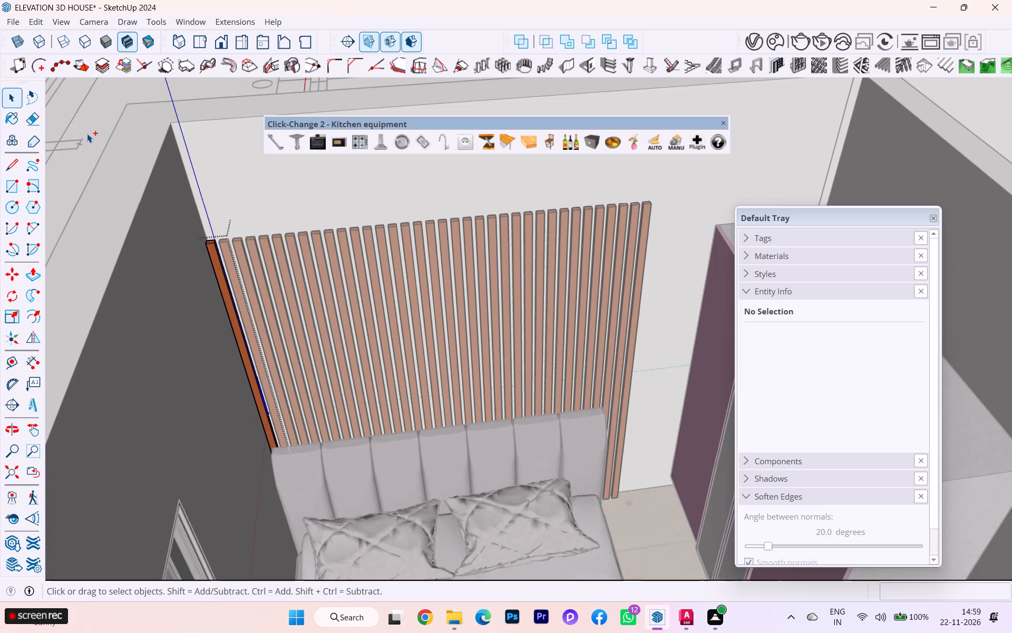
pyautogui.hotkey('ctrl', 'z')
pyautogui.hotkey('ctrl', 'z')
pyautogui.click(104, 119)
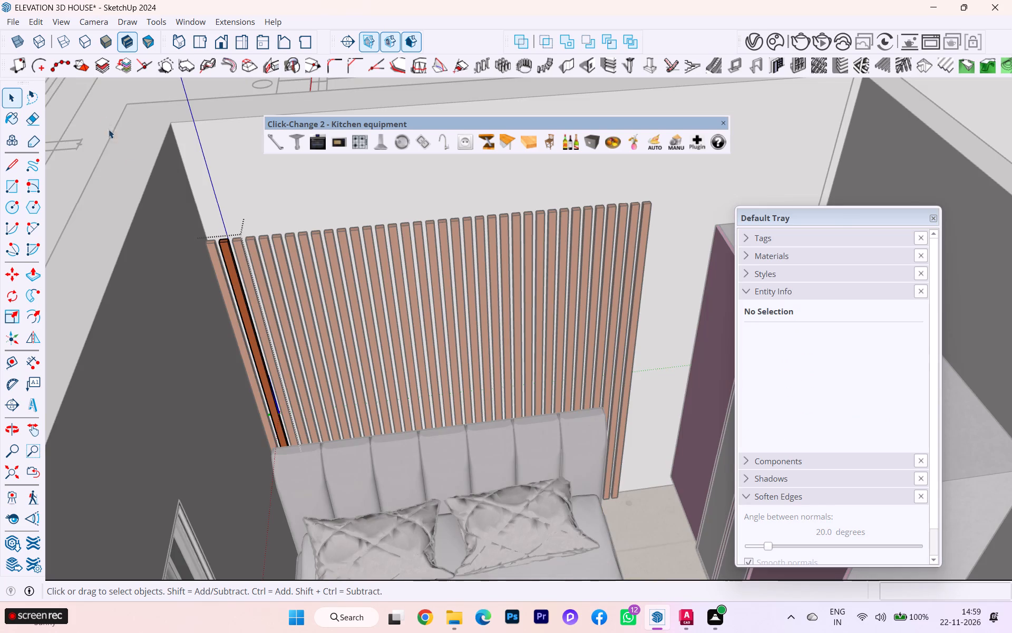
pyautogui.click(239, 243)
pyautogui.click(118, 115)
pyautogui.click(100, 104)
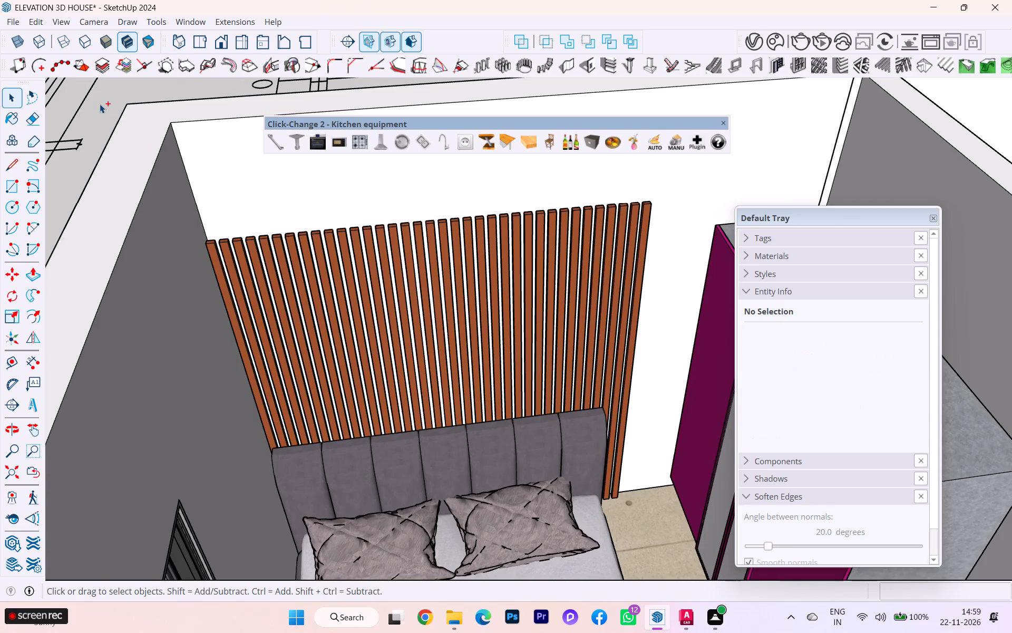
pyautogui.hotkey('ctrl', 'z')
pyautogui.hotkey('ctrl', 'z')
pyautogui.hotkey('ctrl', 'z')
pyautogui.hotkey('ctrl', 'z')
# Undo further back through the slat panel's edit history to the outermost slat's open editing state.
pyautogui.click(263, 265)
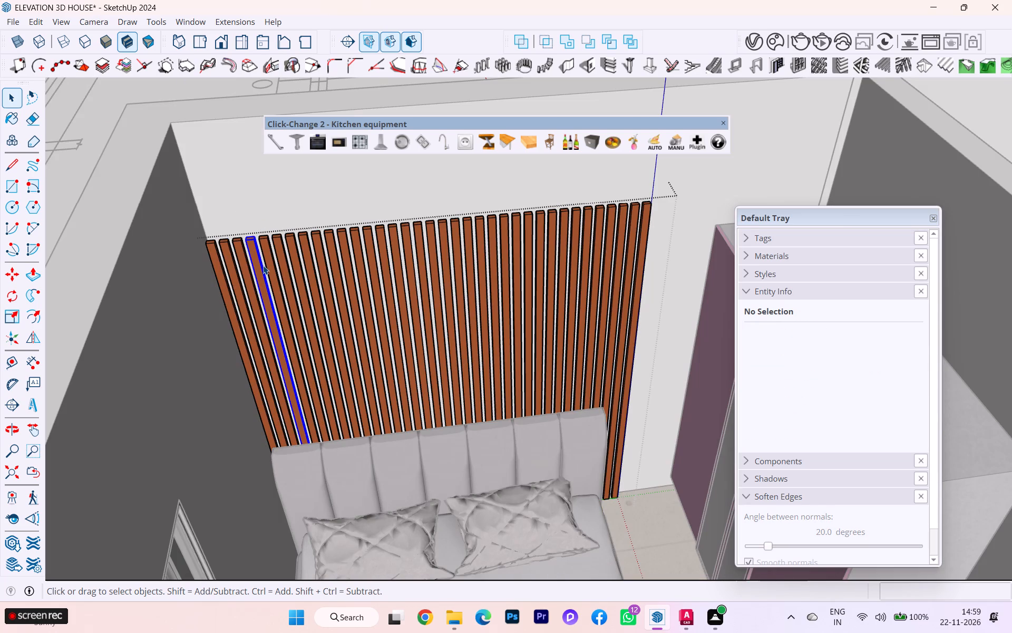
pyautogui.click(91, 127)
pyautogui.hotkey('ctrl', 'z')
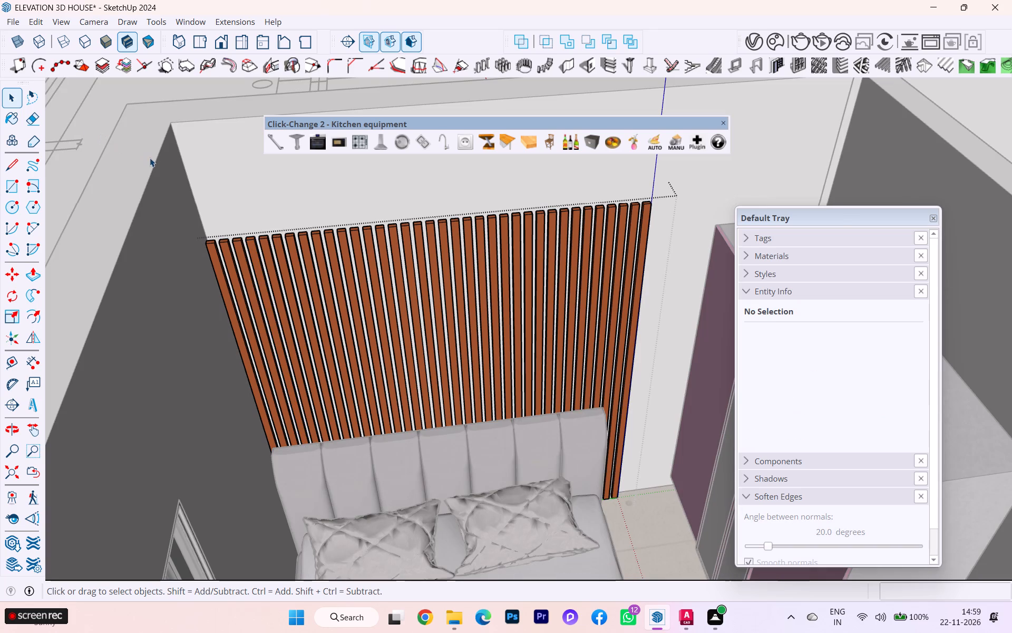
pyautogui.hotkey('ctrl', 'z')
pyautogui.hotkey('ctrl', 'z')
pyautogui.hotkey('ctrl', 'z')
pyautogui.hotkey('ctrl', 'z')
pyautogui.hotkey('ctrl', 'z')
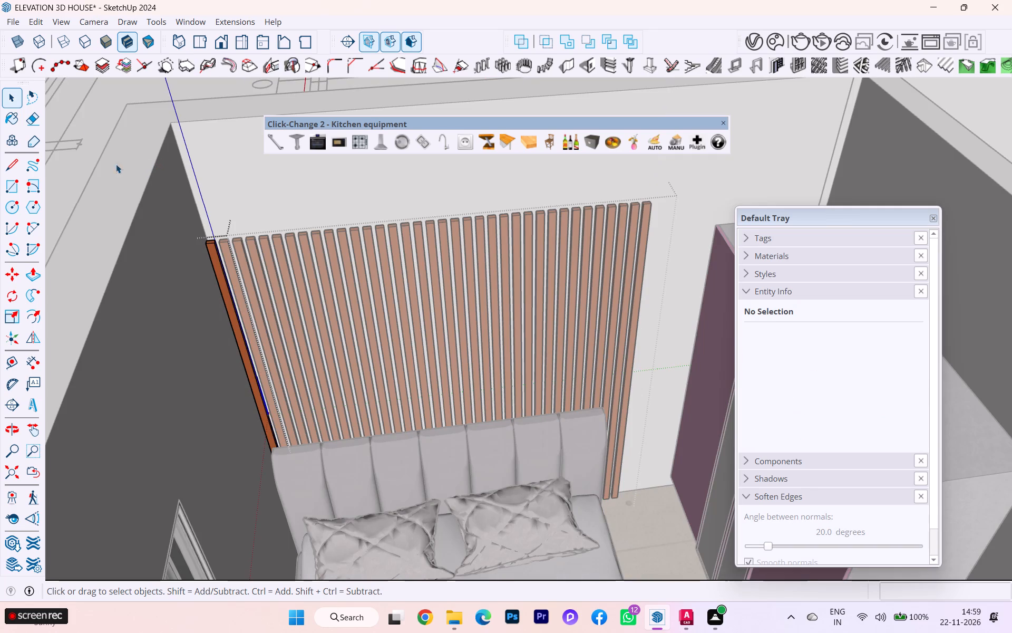
# Exit the outermost slat component and the surrounding slat panel group behind the bed, then clear the selection.
pyautogui.click(92, 129)
pyautogui.click(296, 241)
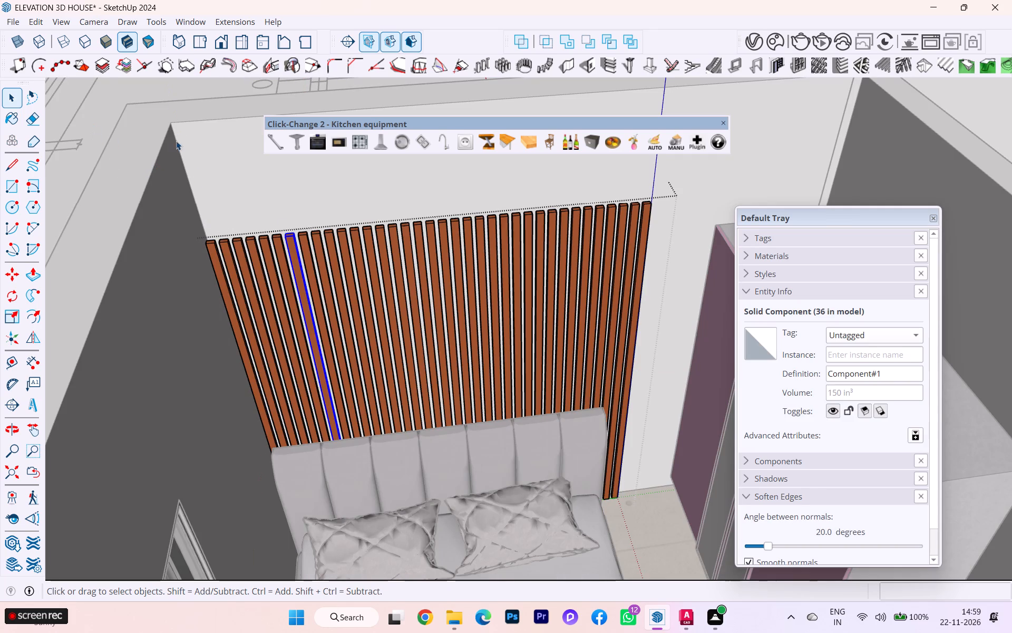
pyautogui.click(112, 85)
pyautogui.click(112, 91)
pyautogui.click(258, 238)
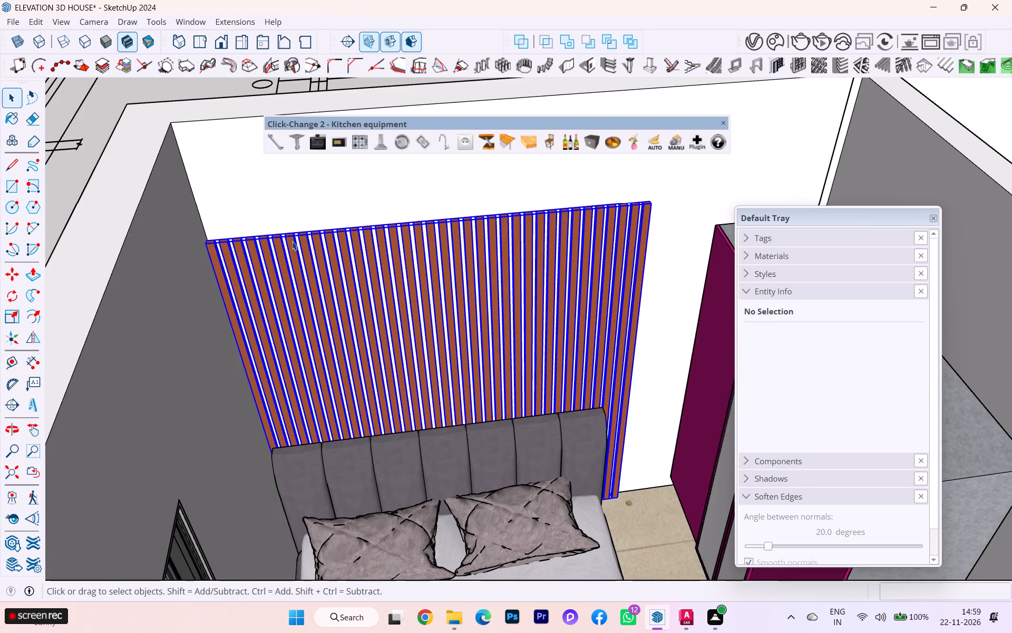
pyautogui.scroll(-2, 346, 257)
pyautogui.scroll(1, 351, 258)
pyautogui.scroll(-2, 351, 258)
pyautogui.scroll(-1, 418, 234)
pyautogui.scroll(3, 419, 234)
pyautogui.scroll(-2, 419, 234)
pyautogui.moveTo(515, 263); pyautogui.dragTo(603, 278, button='middle')
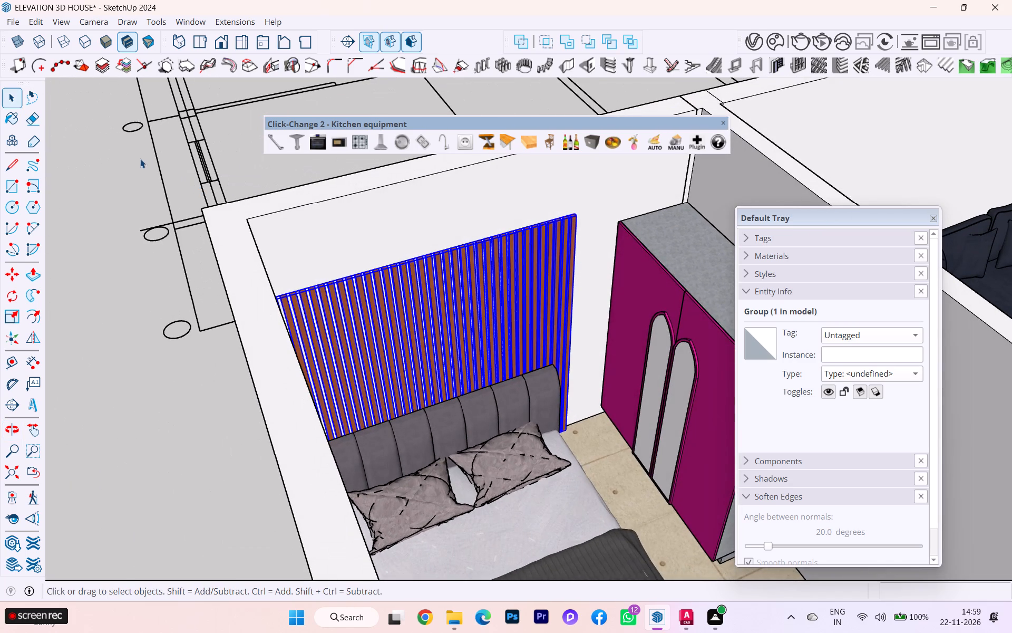
pyautogui.click(140, 159)
# Examine the bedroom's slat panel, bed and arched-mirror wardrobe from several angles above the room.
pyautogui.scroll(1, 134, 162)
pyautogui.scroll(-1, 133, 163)
pyautogui.scroll(2, 133, 163)
pyautogui.scroll(-1, 133, 164)
pyautogui.scroll(-2, 438, 255)
pyautogui.scroll(-2, 353, 233)
pyautogui.scroll(1, 361, 239)
pyautogui.scroll(-1, 368, 241)
pyautogui.moveTo(368, 236); pyautogui.dragTo(315, 214, button='middle')
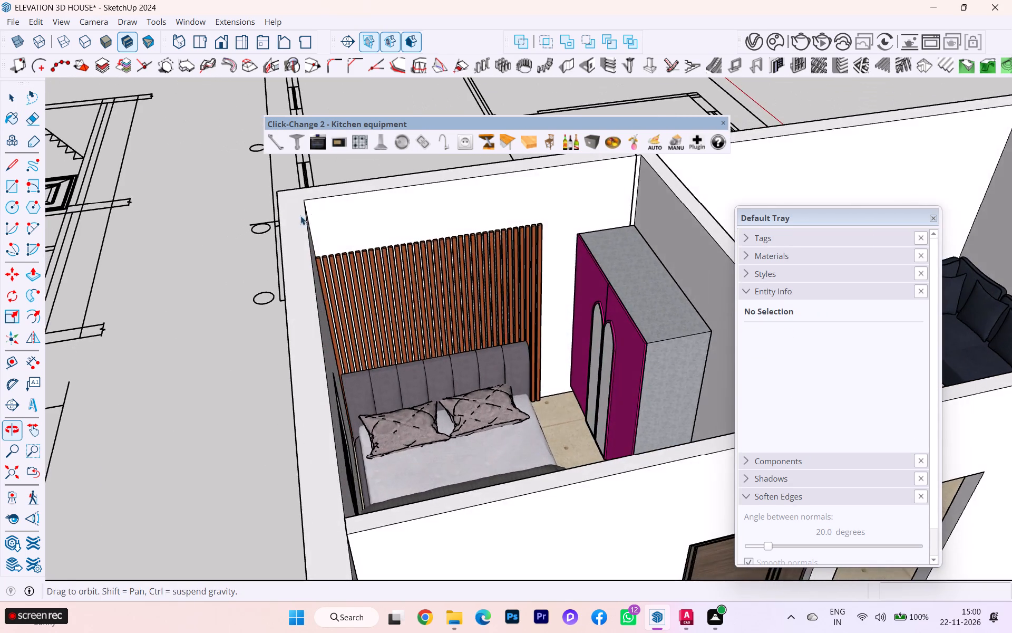
pyautogui.scroll(-3, 231, 212)
pyautogui.scroll(-1, 537, 303)
pyautogui.moveTo(516, 286); pyautogui.dragTo(488, 281, button='middle')
pyautogui.scroll(3, 488, 281)
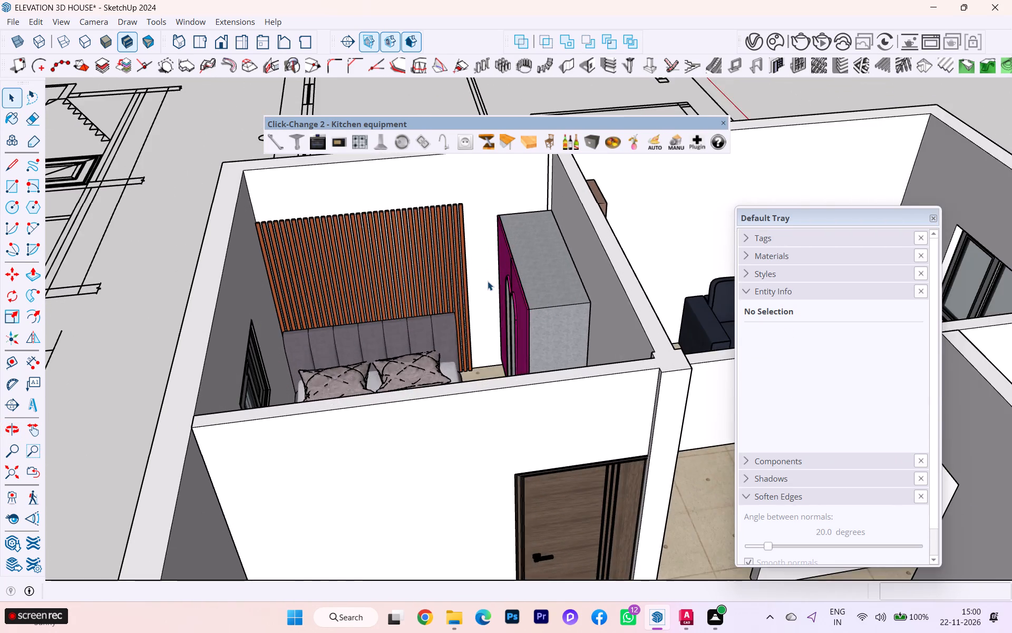
pyautogui.scroll(-3, 490, 280)
pyautogui.scroll(15, 560, 303)
pyautogui.scroll(-1, 513, 286)
pyautogui.moveTo(512, 286); pyautogui.dragTo(627, 308, button='middle')
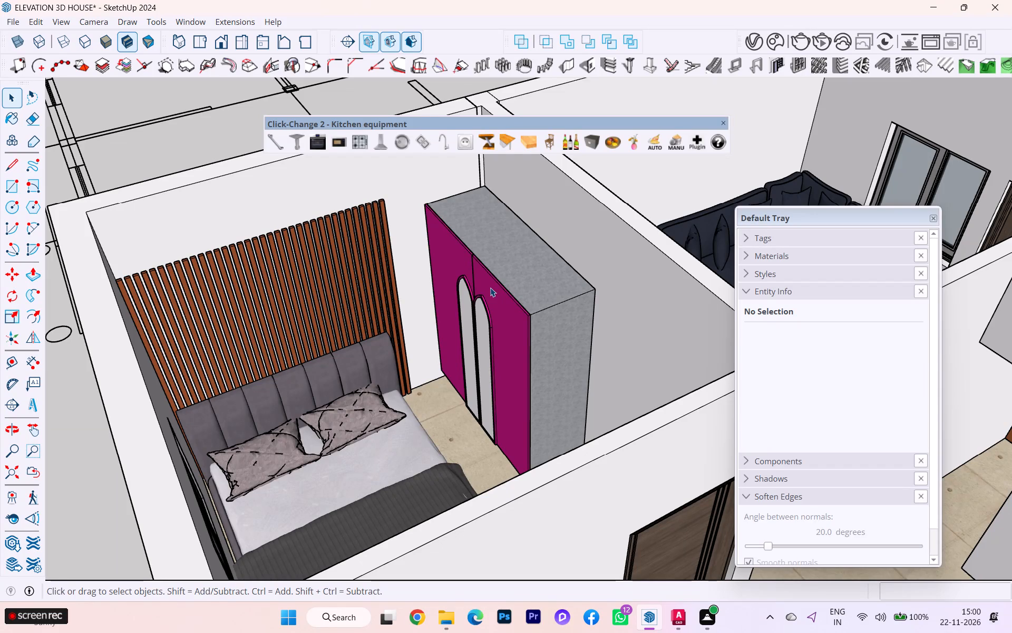